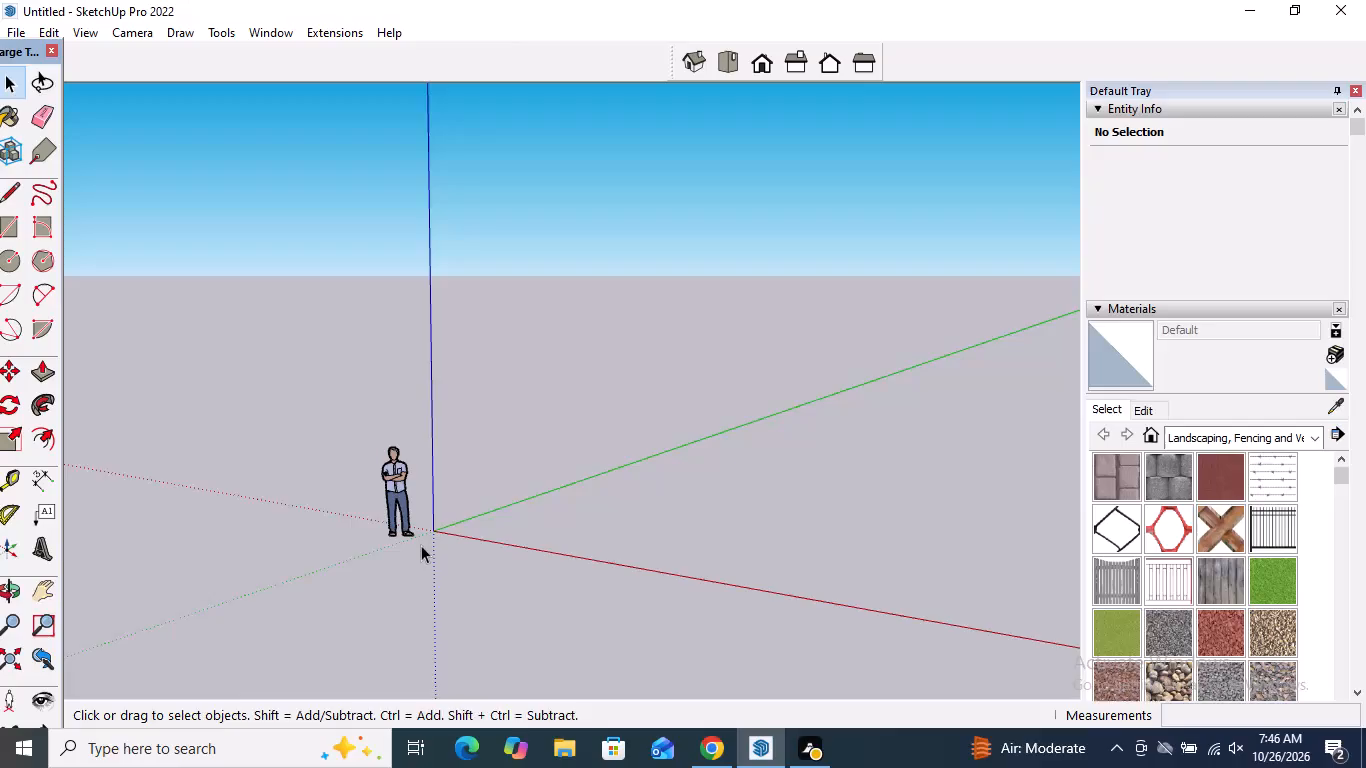
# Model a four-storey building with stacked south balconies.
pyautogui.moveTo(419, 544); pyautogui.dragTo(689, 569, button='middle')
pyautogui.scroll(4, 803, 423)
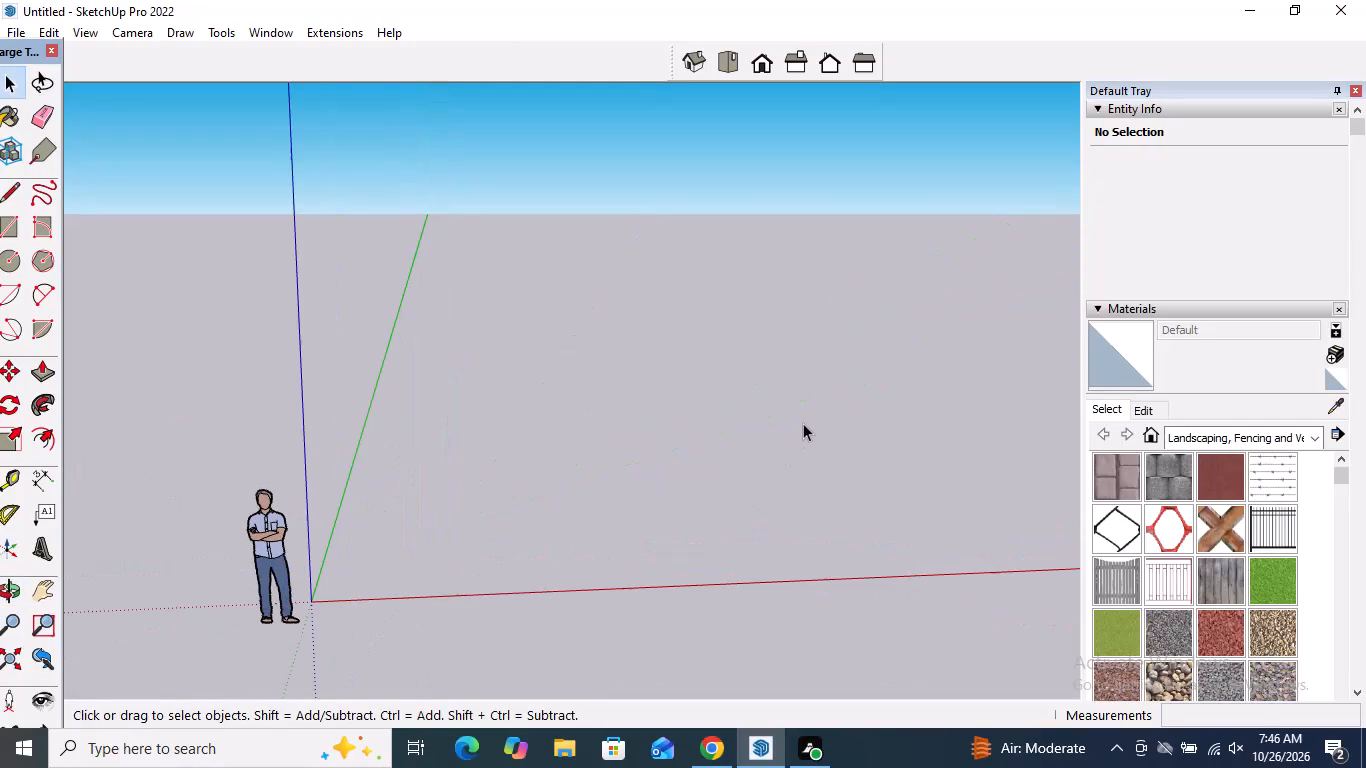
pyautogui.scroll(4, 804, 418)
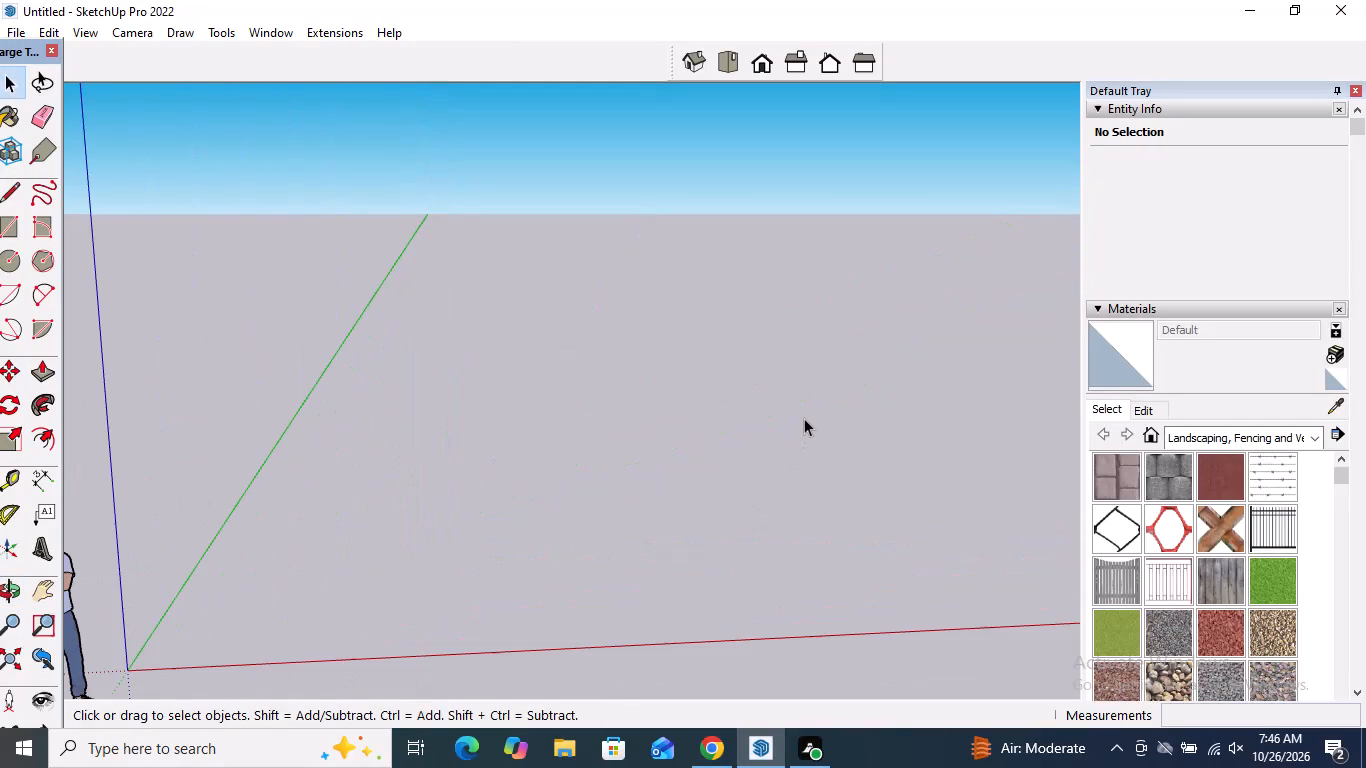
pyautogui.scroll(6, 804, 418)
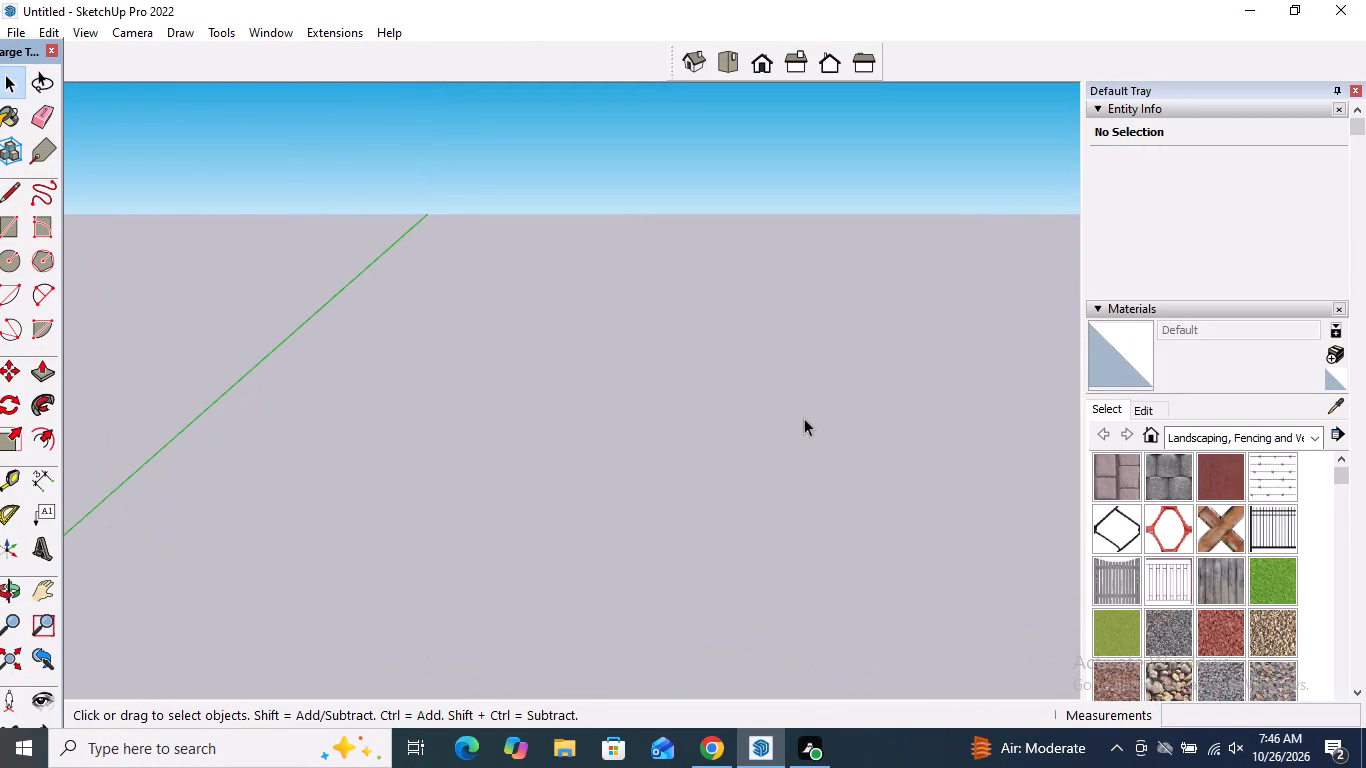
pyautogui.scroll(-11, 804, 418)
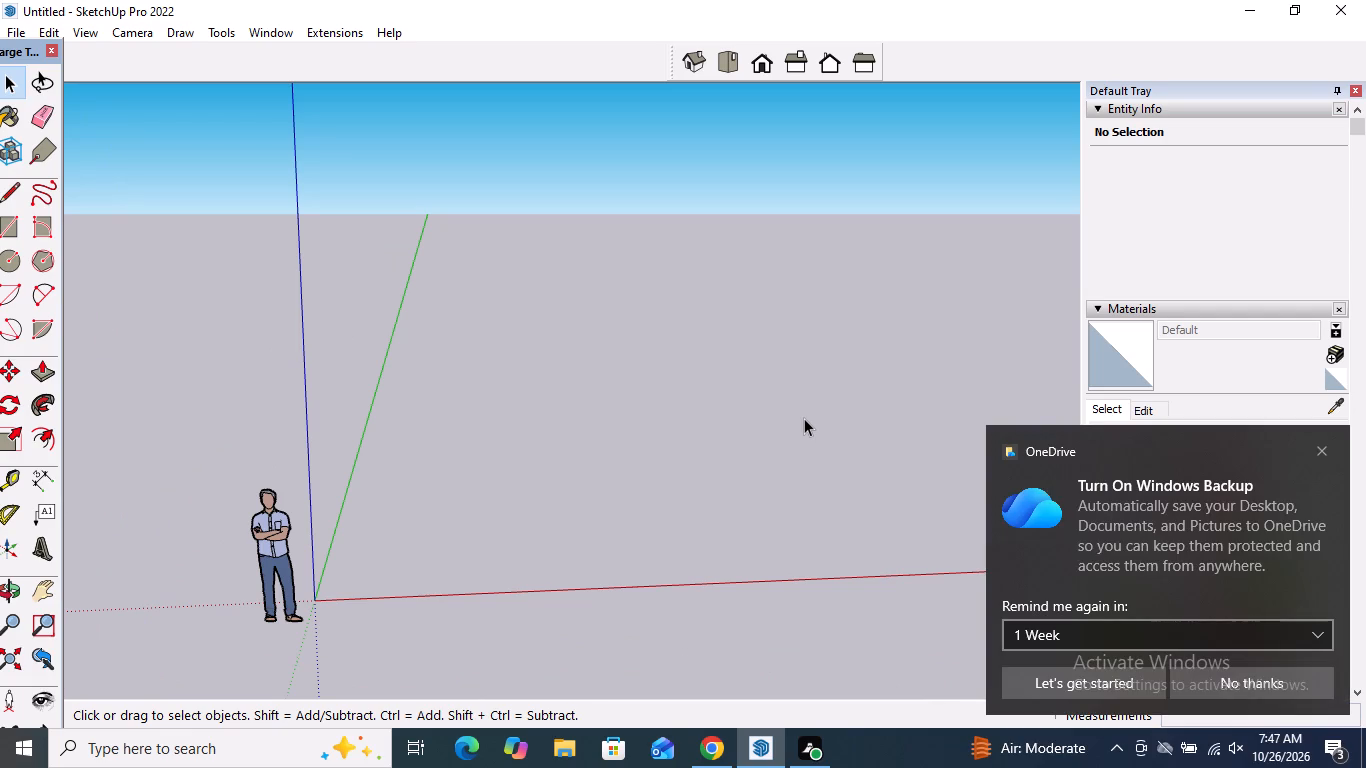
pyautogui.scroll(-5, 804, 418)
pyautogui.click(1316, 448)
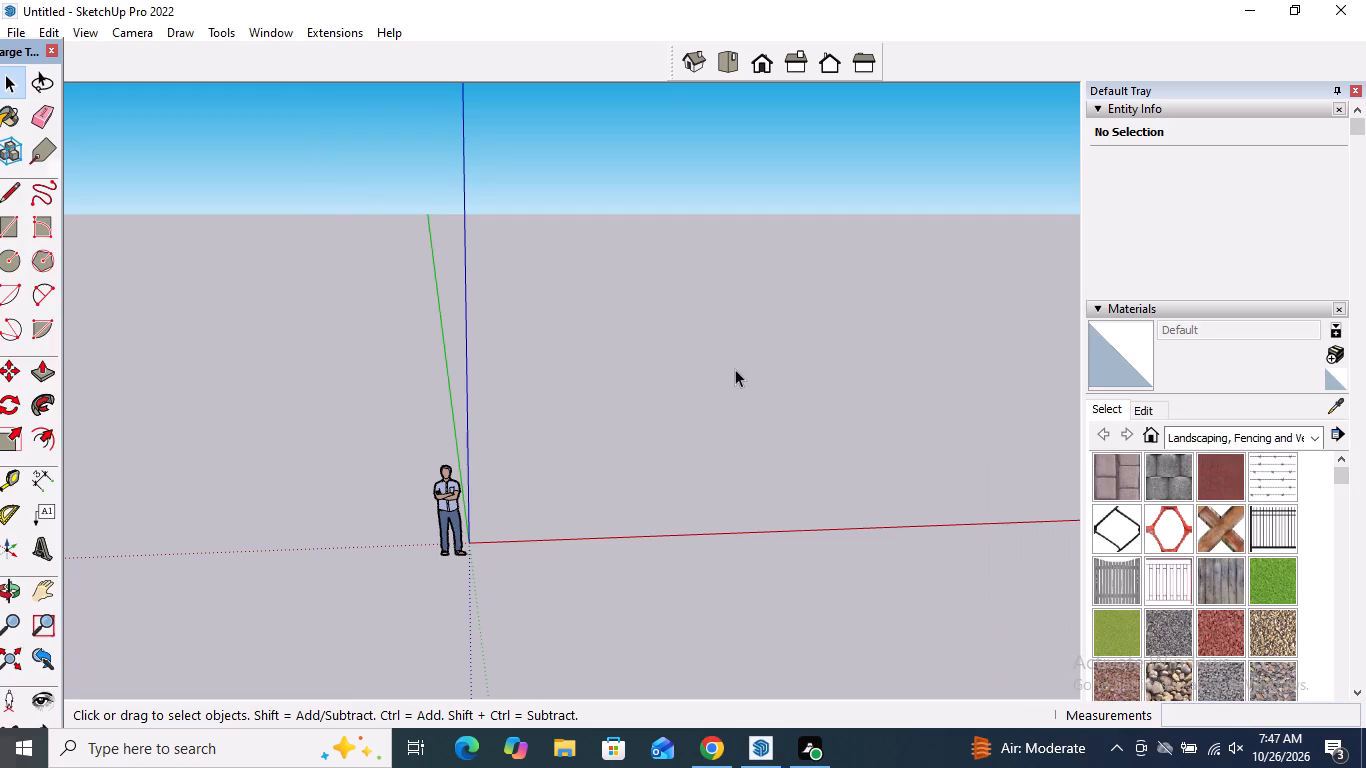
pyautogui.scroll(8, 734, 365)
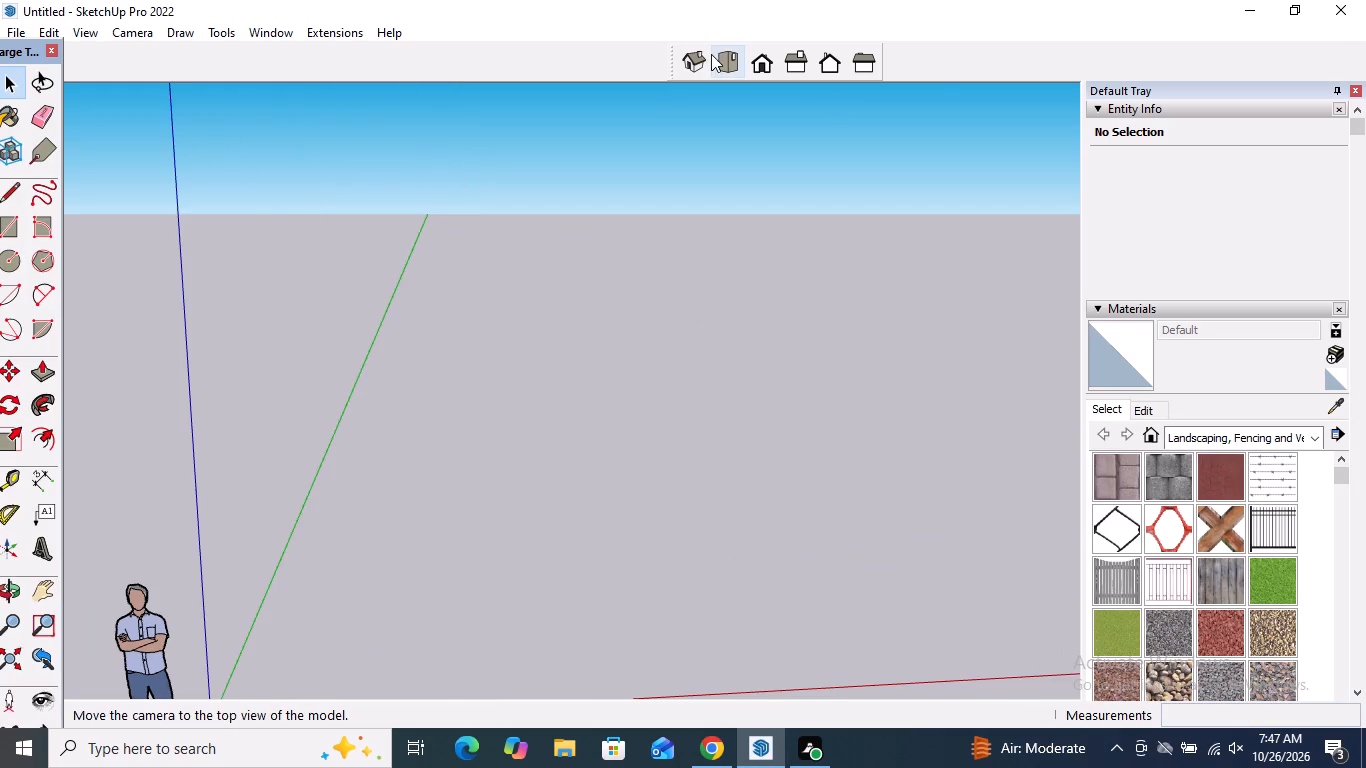
# In top view, draw a rectangle about 14' 4" by 8' 6" on the ground, inside the red and green axes.
pyautogui.click(739, 65)
pyautogui.scroll(2, 863, 165)
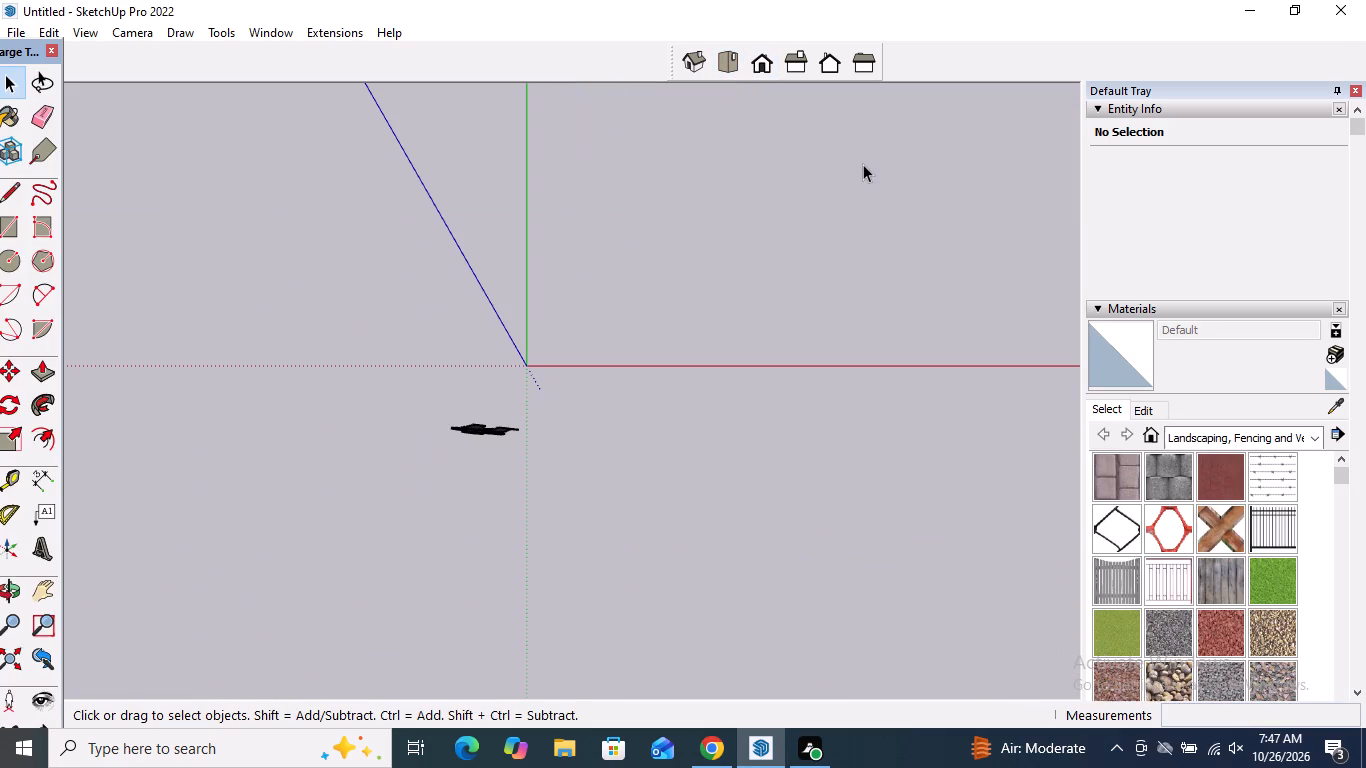
pyautogui.keyDown('shift'); pyautogui.scroll(1, 806, 147); pyautogui.keyUp('shift')
pyautogui.keyDown('shift'); pyautogui.moveTo(804, 144); pyautogui.dragTo(800, 457, button='middle'); pyautogui.keyUp('shift')
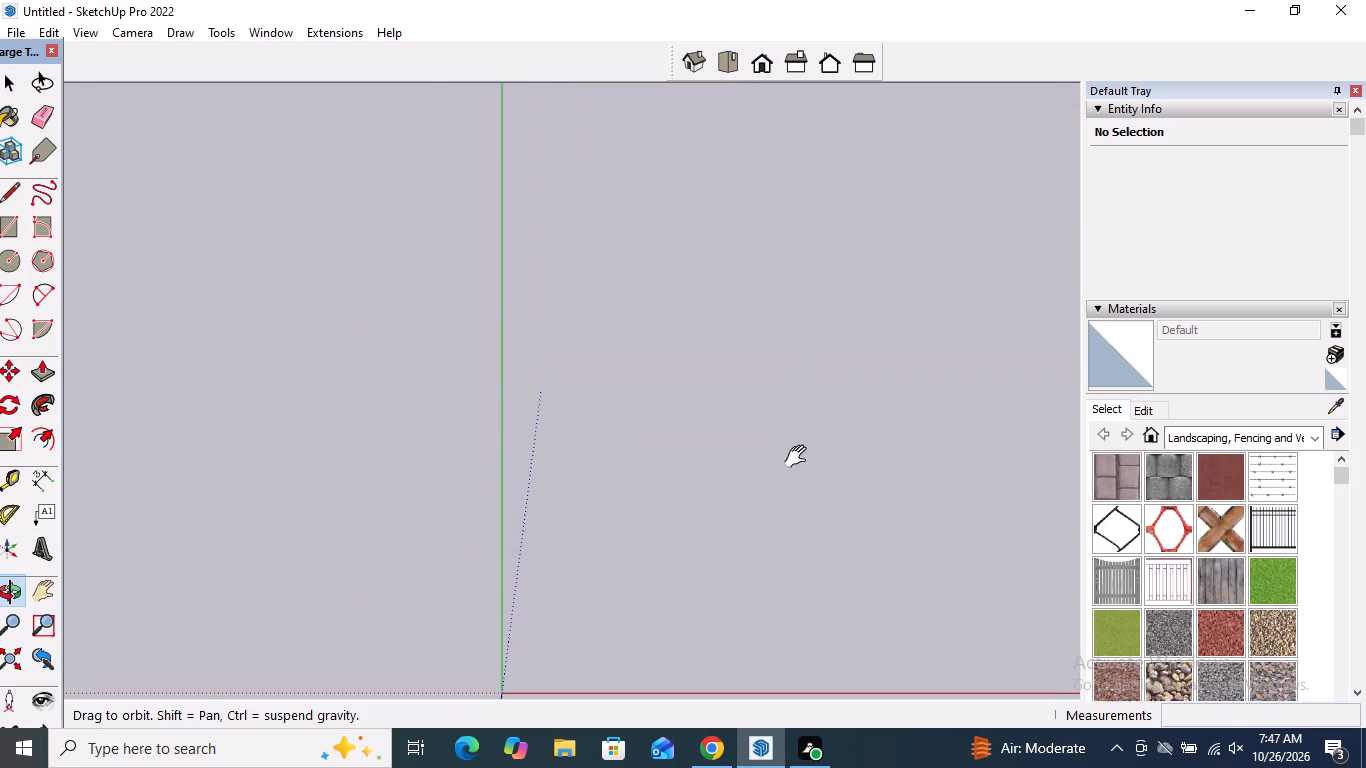
pyautogui.keyDown('shift'); pyautogui.moveTo(800, 457); pyautogui.dragTo(800, 452, button='middle'); pyautogui.keyUp('shift')
pyautogui.keyDown('shift'); pyautogui.moveTo(767, 256); pyautogui.dragTo(337, 213, button='middle'); pyautogui.keyUp('shift')
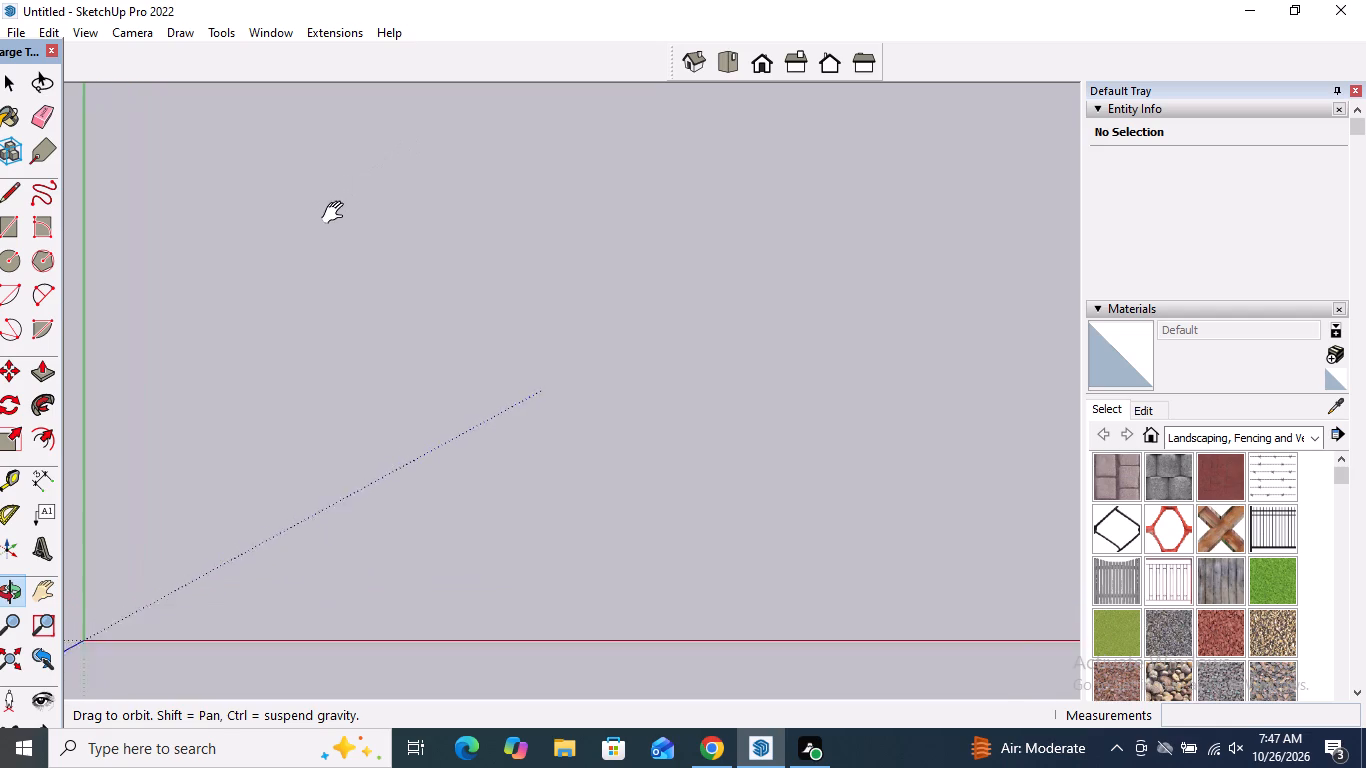
pyautogui.keyDown('shift'); pyautogui.moveTo(337, 213); pyautogui.dragTo(333, 226, button='middle'); pyautogui.keyUp('shift')
pyautogui.click(11, 230)
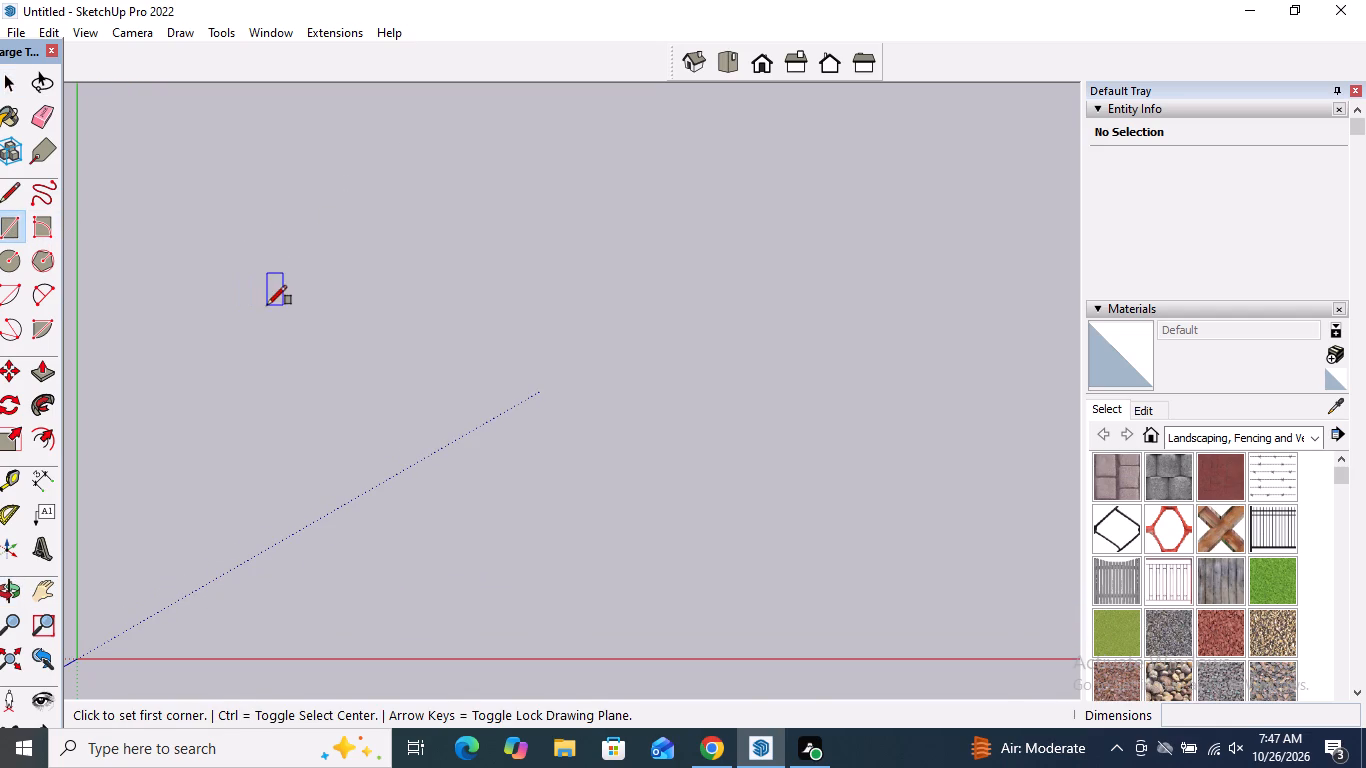
pyautogui.click(267, 304)
pyautogui.moveTo(715, 568); pyautogui.dragTo(725, 563)
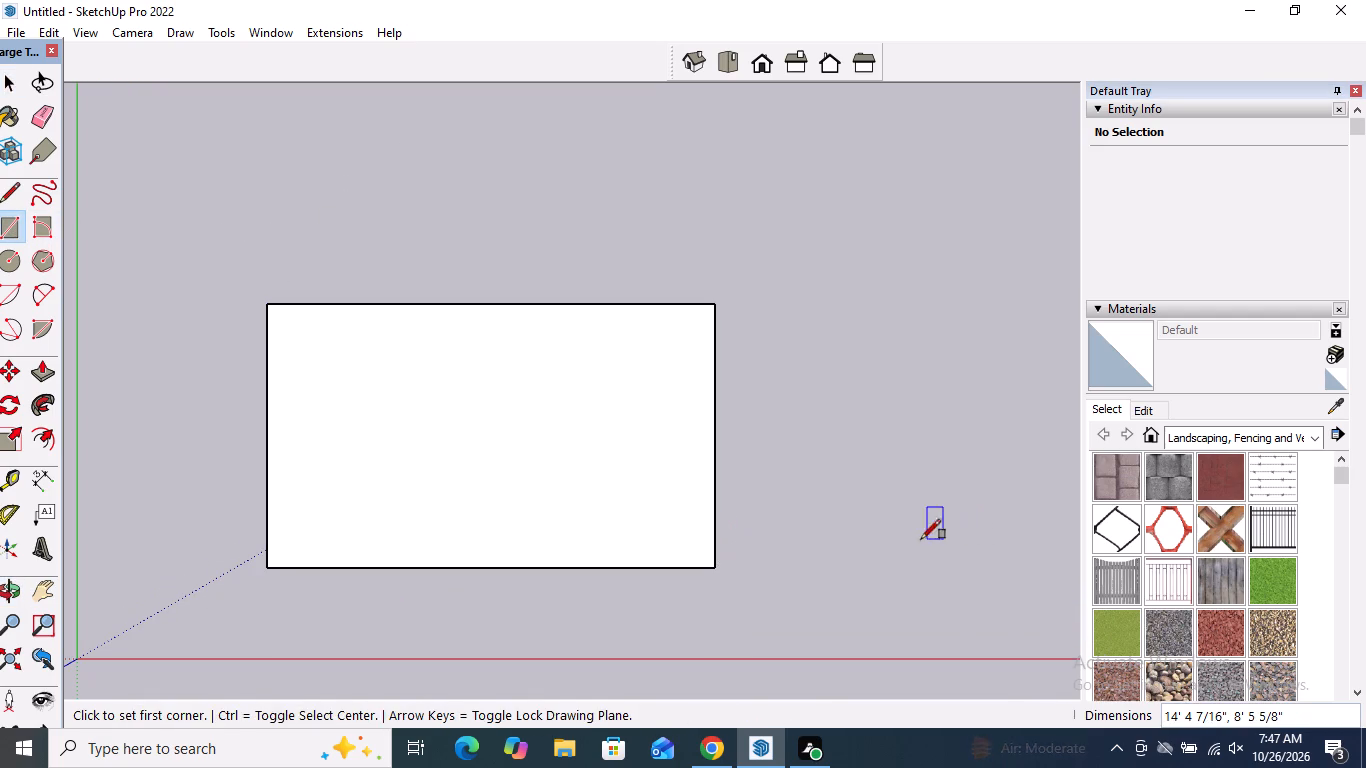
pyautogui.press('space')
# Push/Pull the rectangle up 6" to form a base slab.
pyautogui.scroll(-5, 569, 411)
pyautogui.moveTo(554, 449); pyautogui.dragTo(557, 0, button='middle')
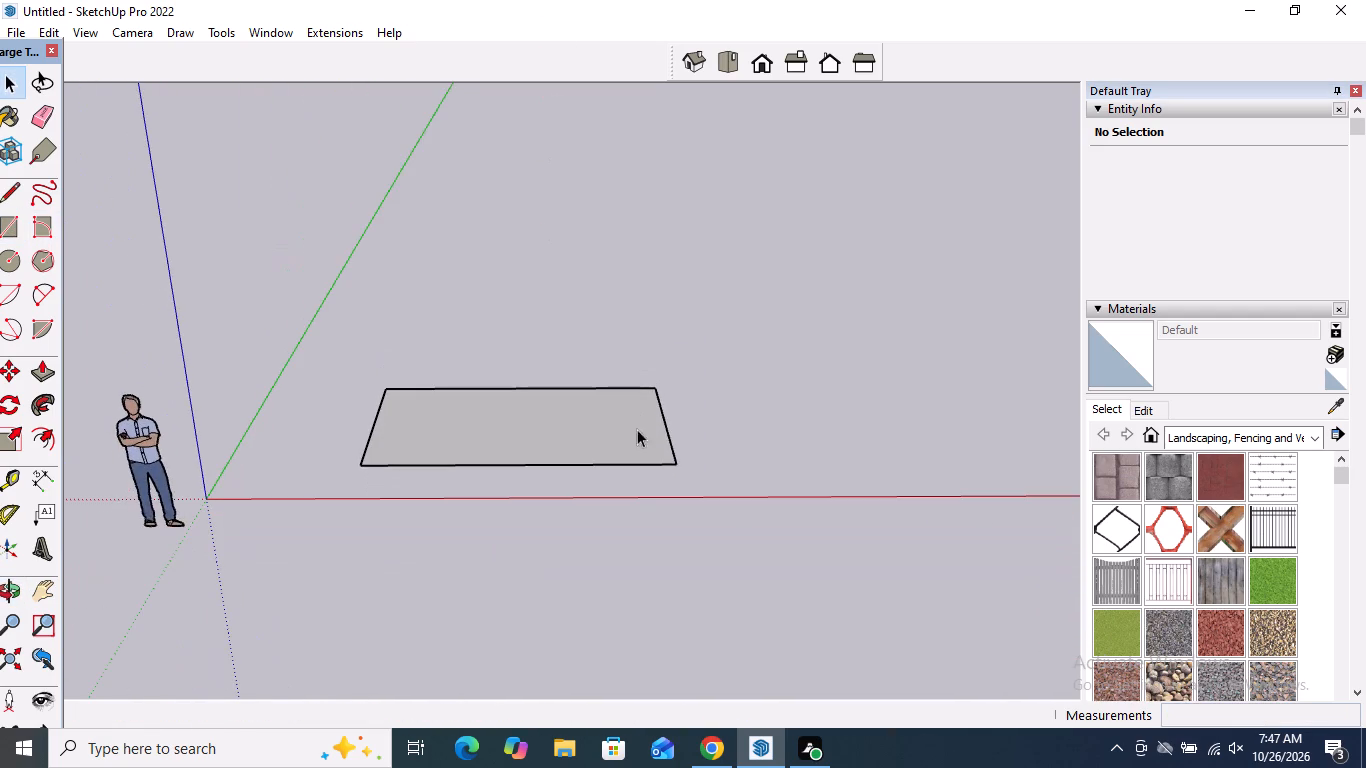
pyautogui.scroll(5, 628, 450)
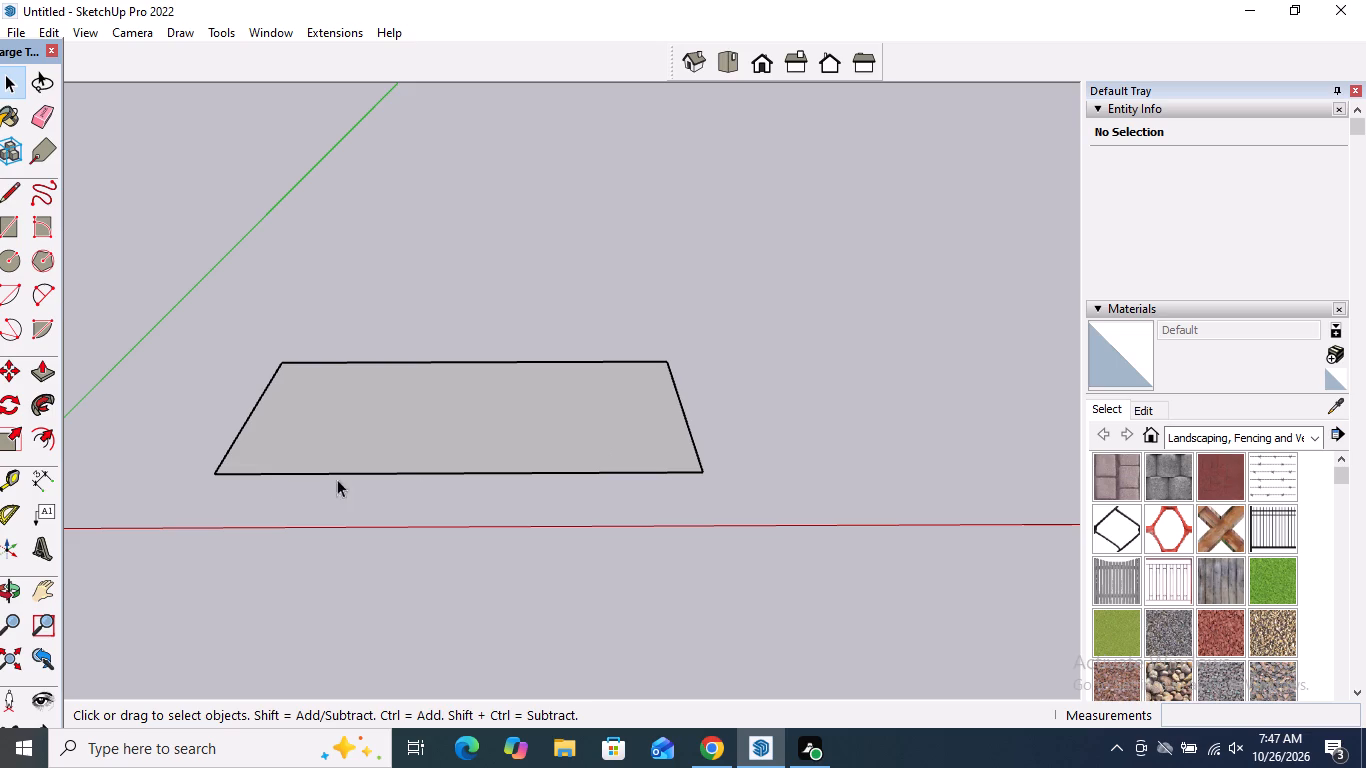
pyautogui.click(32, 380)
pyautogui.click(305, 411)
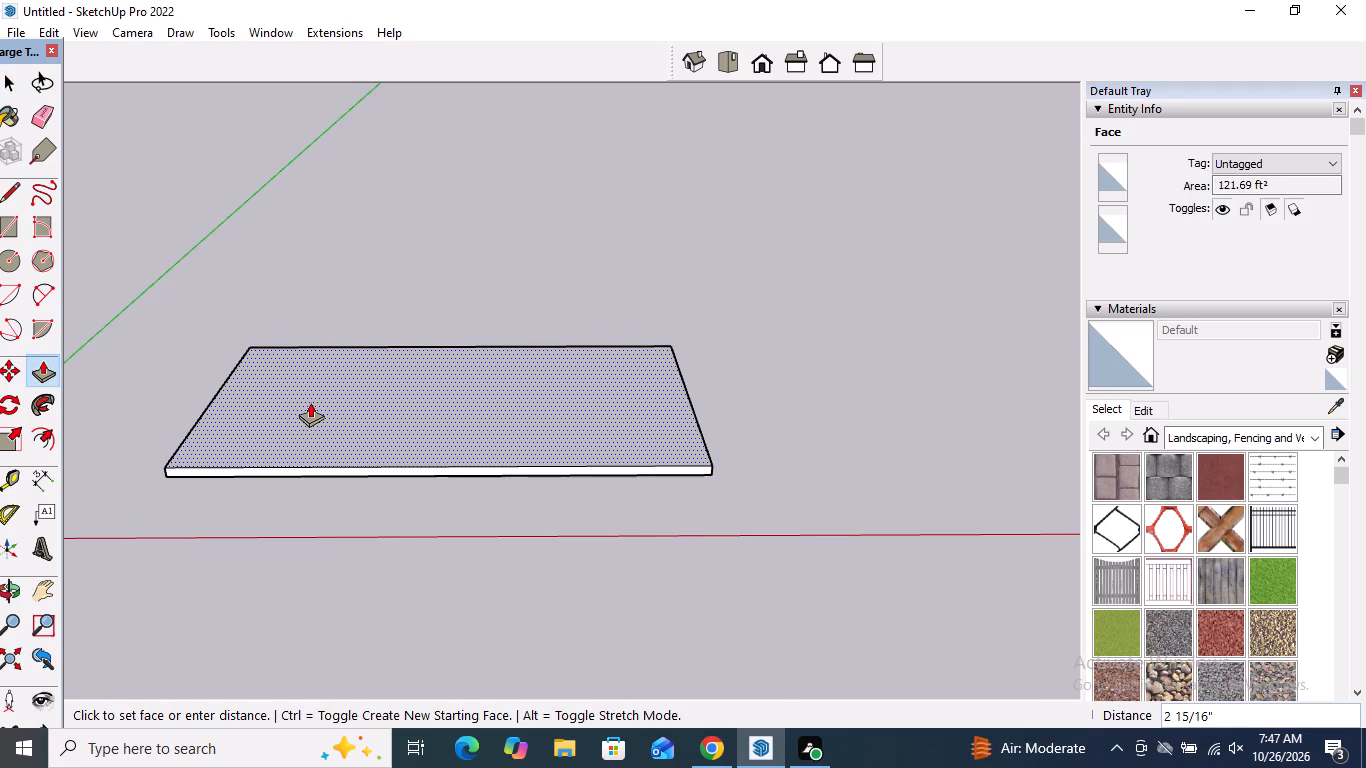
pyautogui.write('6"')
pyautogui.press('Return')
pyautogui.press('space')
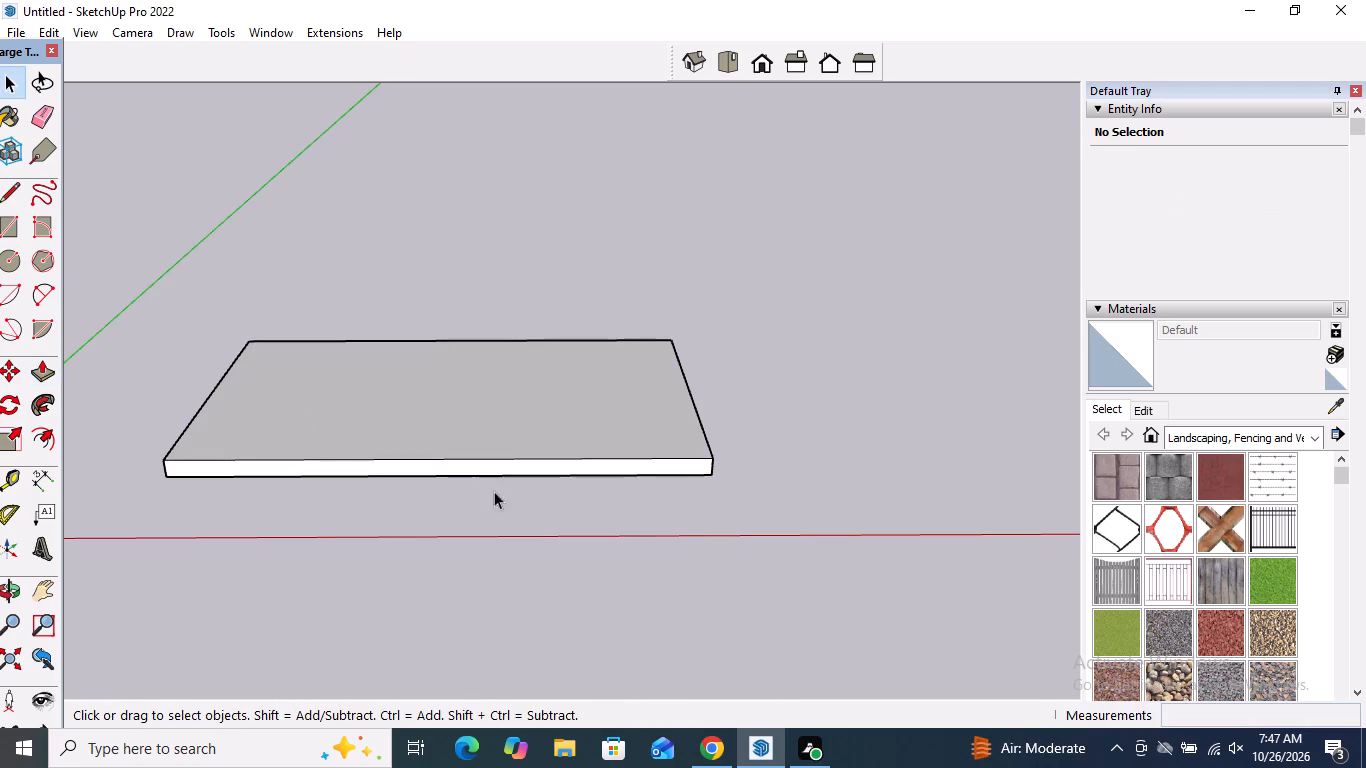
# Push/Pull the base slab's top face up 10' from a new starting face, forming the lower storey block.
pyautogui.moveTo(504, 444); pyautogui.dragTo(524, 269, button='middle')
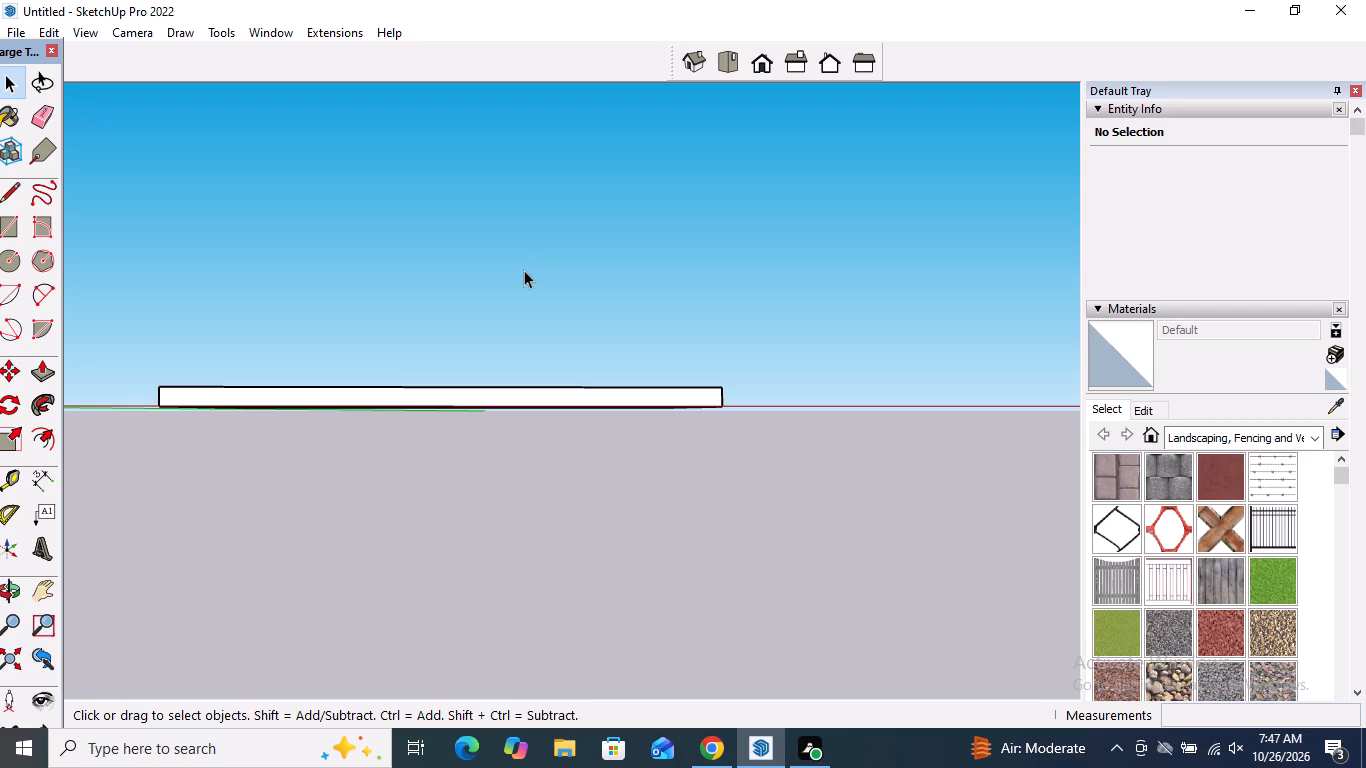
pyautogui.scroll(-1, 524, 270)
pyautogui.moveTo(579, 444); pyautogui.dragTo(516, 684, button='middle')
pyautogui.scroll(-4, 605, 402)
pyautogui.moveTo(598, 410); pyautogui.dragTo(659, 140, button='middle')
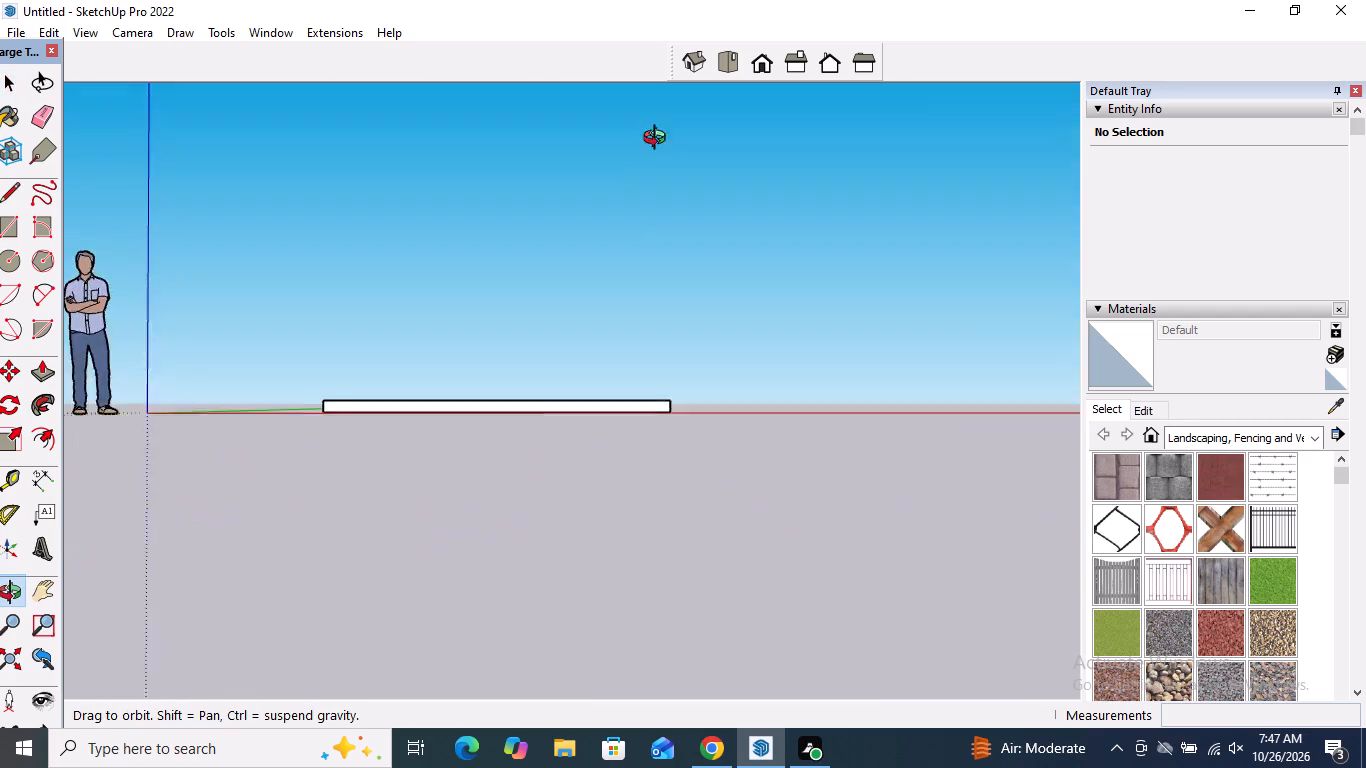
pyautogui.moveTo(659, 140); pyautogui.dragTo(637, 416, button='middle')
pyautogui.scroll(2, 643, 408)
pyautogui.moveTo(616, 407); pyautogui.dragTo(500, 392, button='middle')
pyautogui.scroll(1, 500, 392)
pyautogui.click(49, 371)
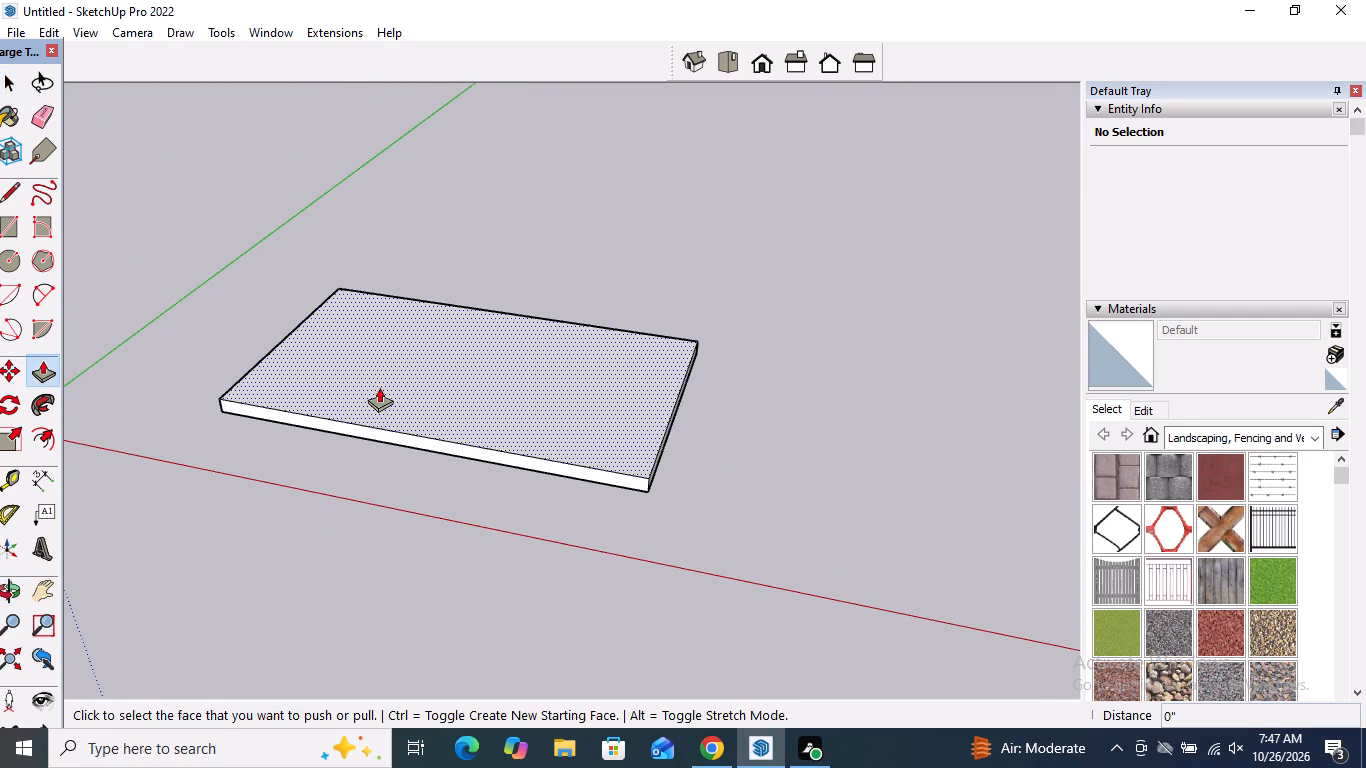
pyautogui.click(379, 387)
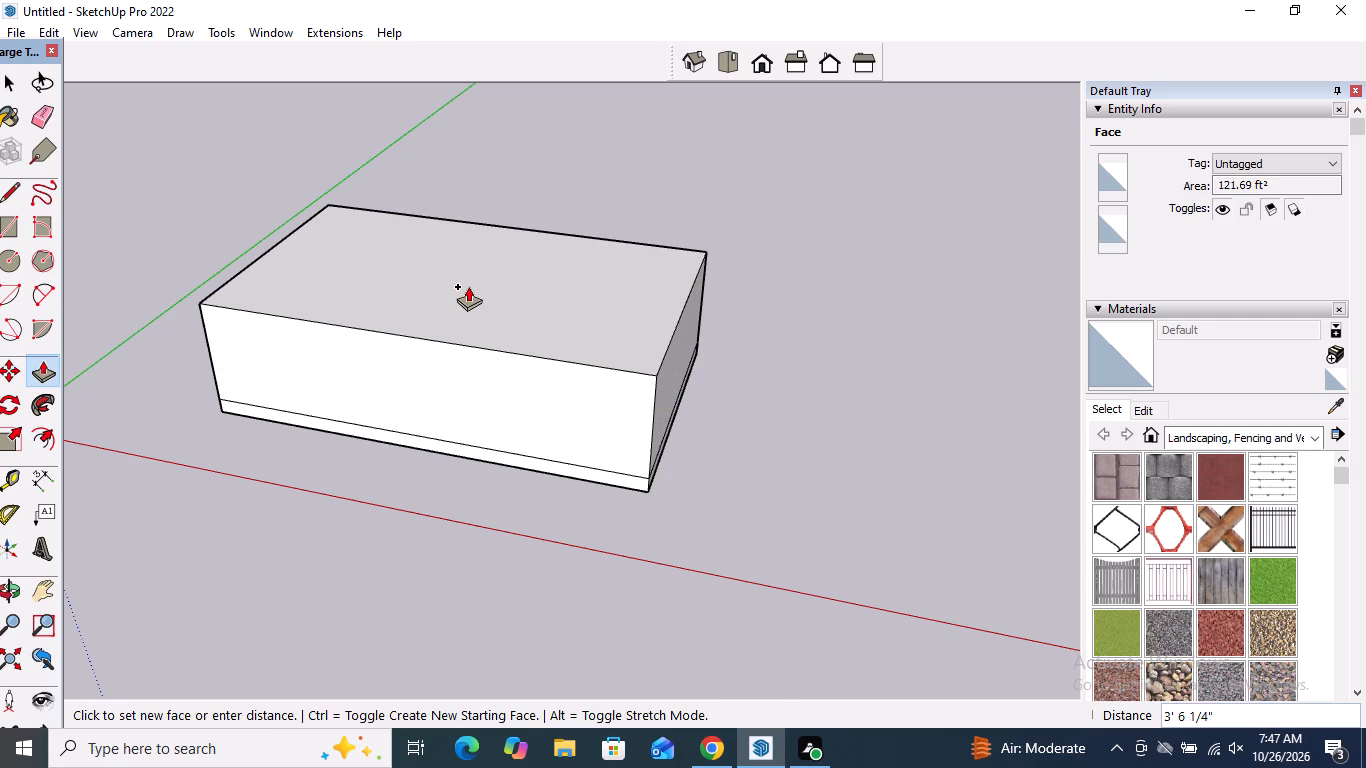
pyautogui.write('10')
pyautogui.press("'")
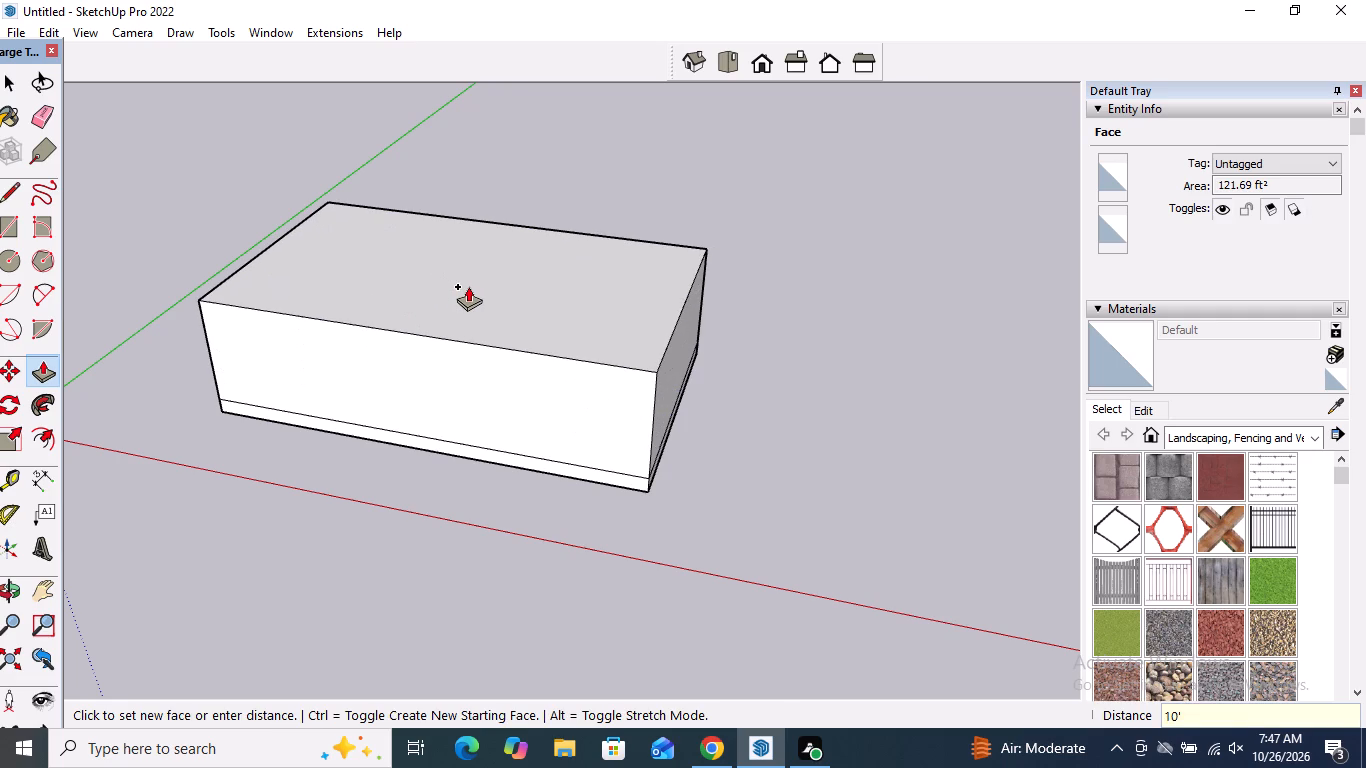
pyautogui.press('Return')
# Push/Pull the lower block's top face up 6" from a new starting face, forming the intermediate slab.
pyautogui.scroll(-2, 400, 668)
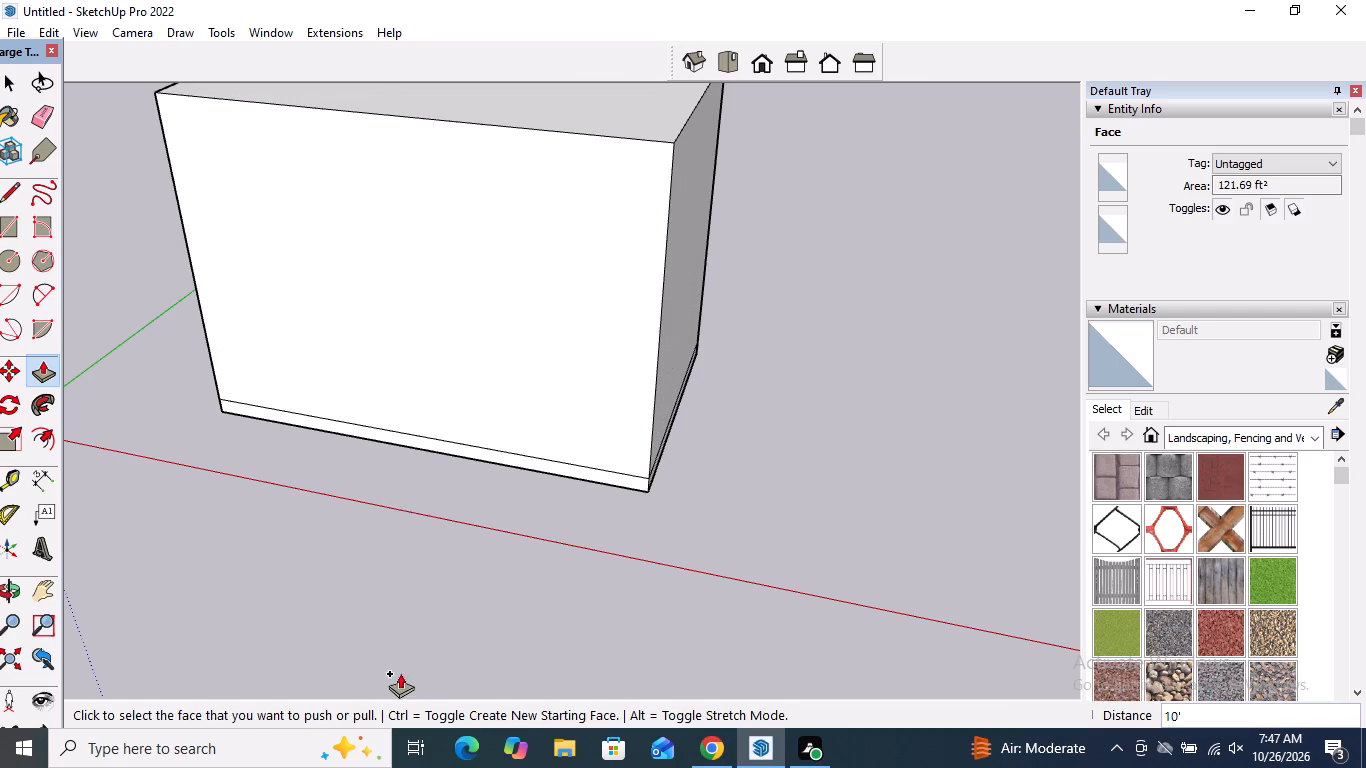
pyautogui.scroll(-2, 400, 673)
pyautogui.click(511, 230)
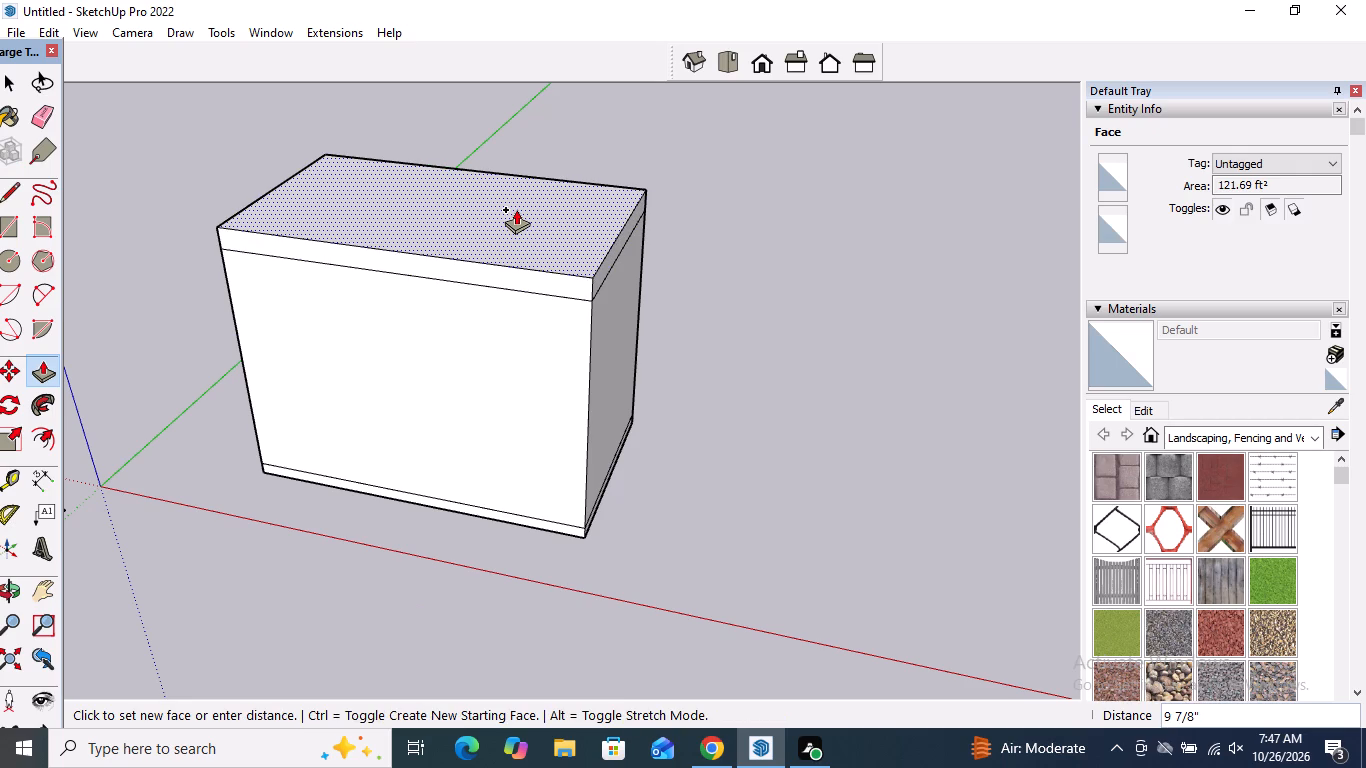
pyautogui.press('6')
pyautogui.hotkey('shift', '"')
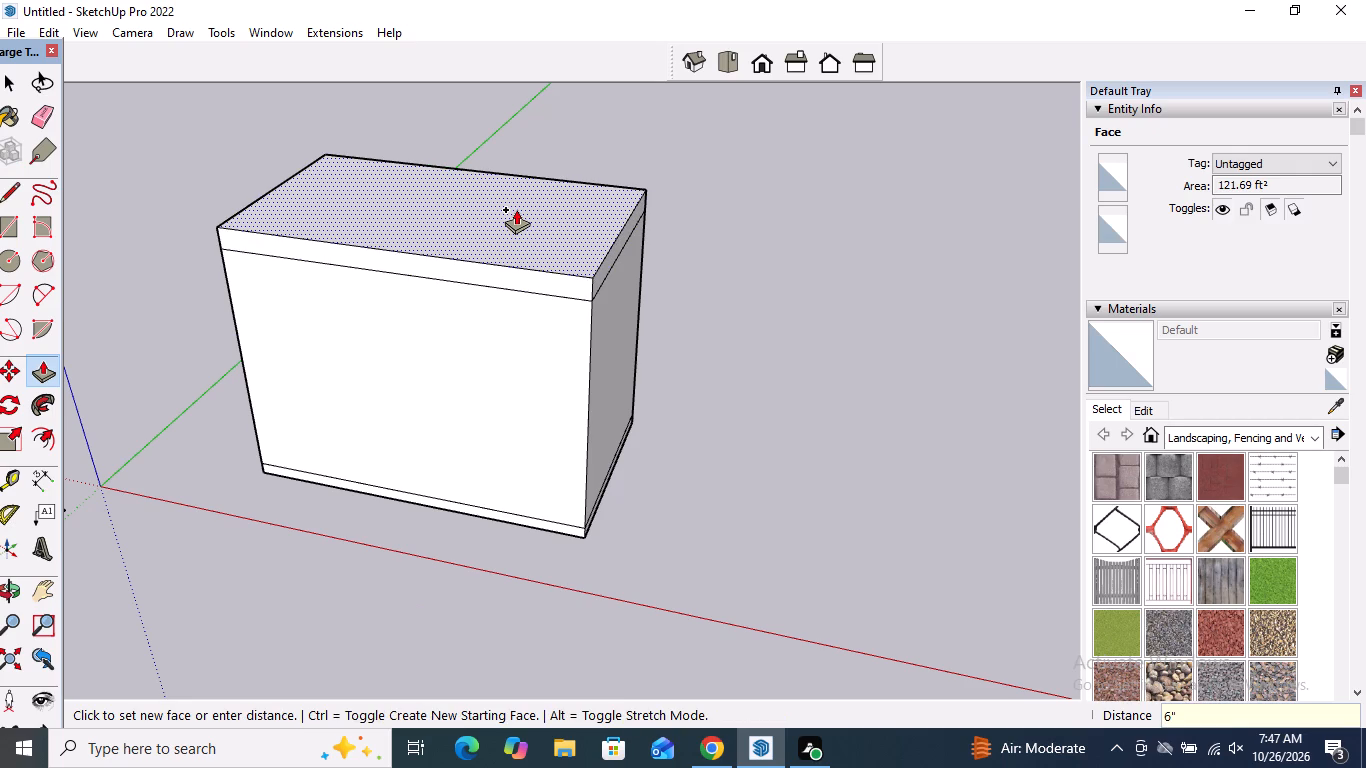
pyautogui.press('Return')
# Push/Pull the intermediate slab's top face up 10' from a new starting face, forming the upper storey block.
pyautogui.scroll(-2, 488, 399)
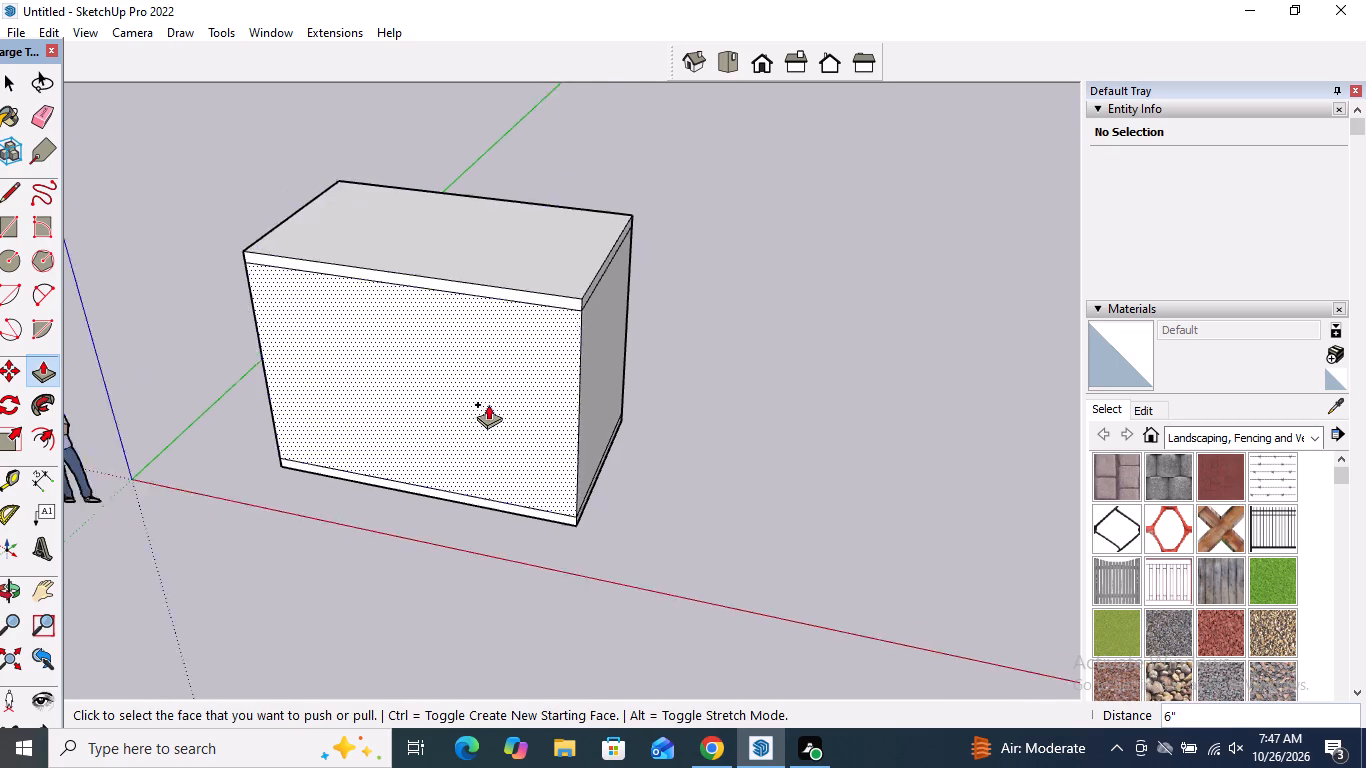
pyautogui.scroll(-3, 488, 404)
pyautogui.scroll(2, 518, 290)
pyautogui.click(518, 288)
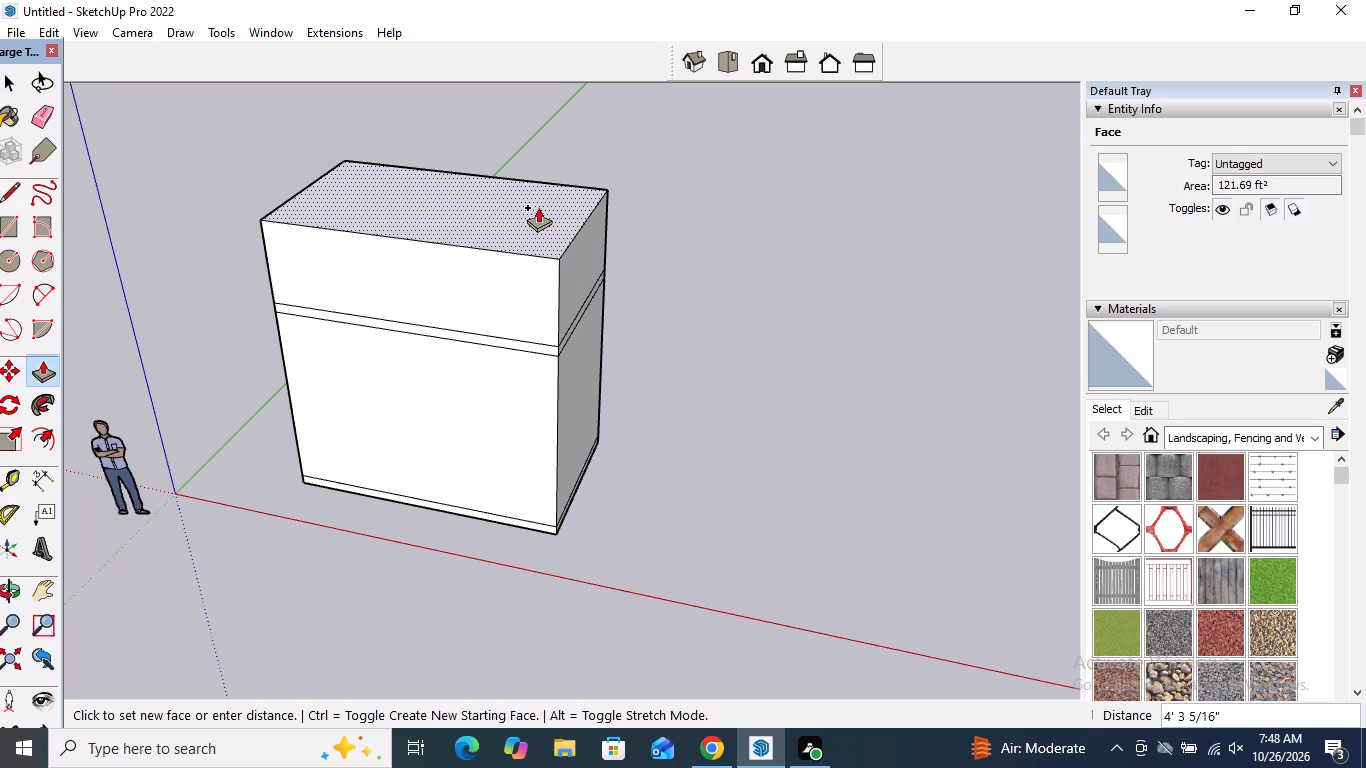
pyautogui.write("10'")
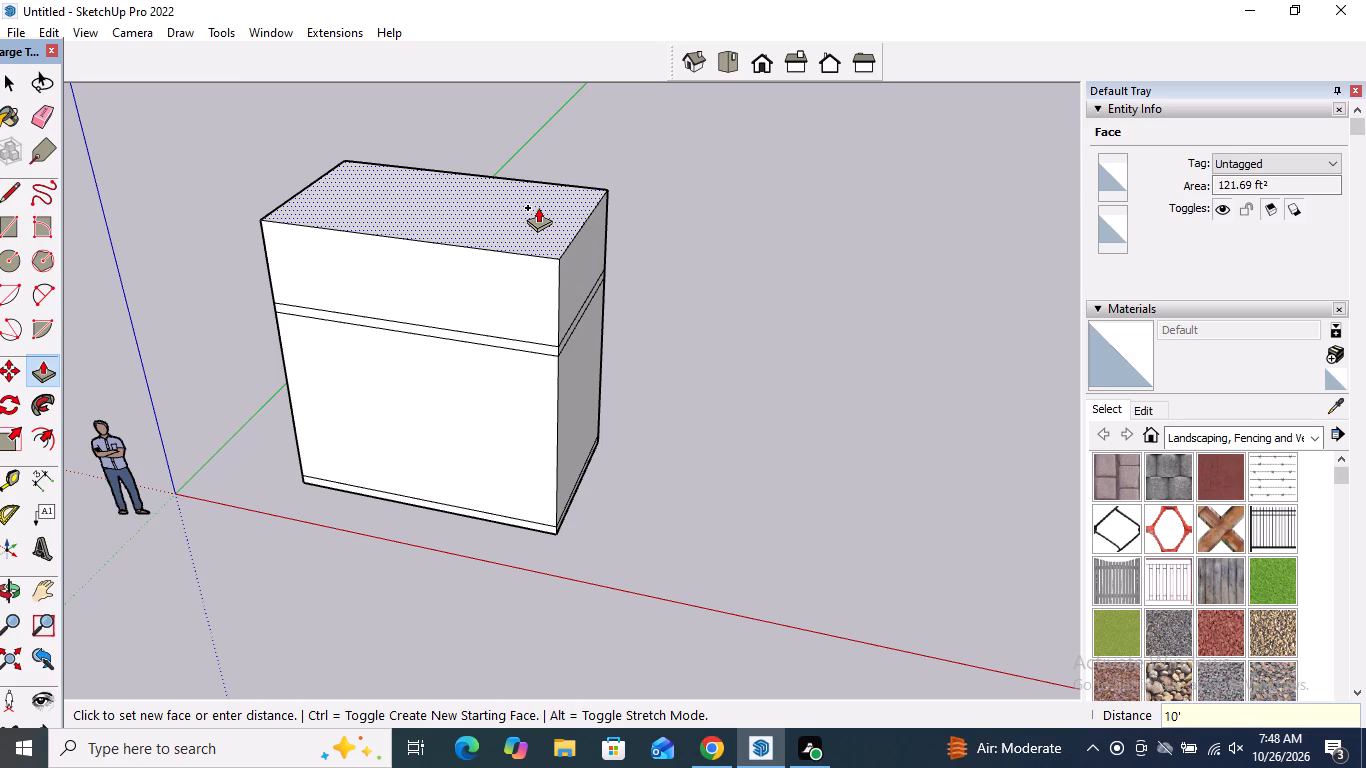
pyautogui.press('Return')
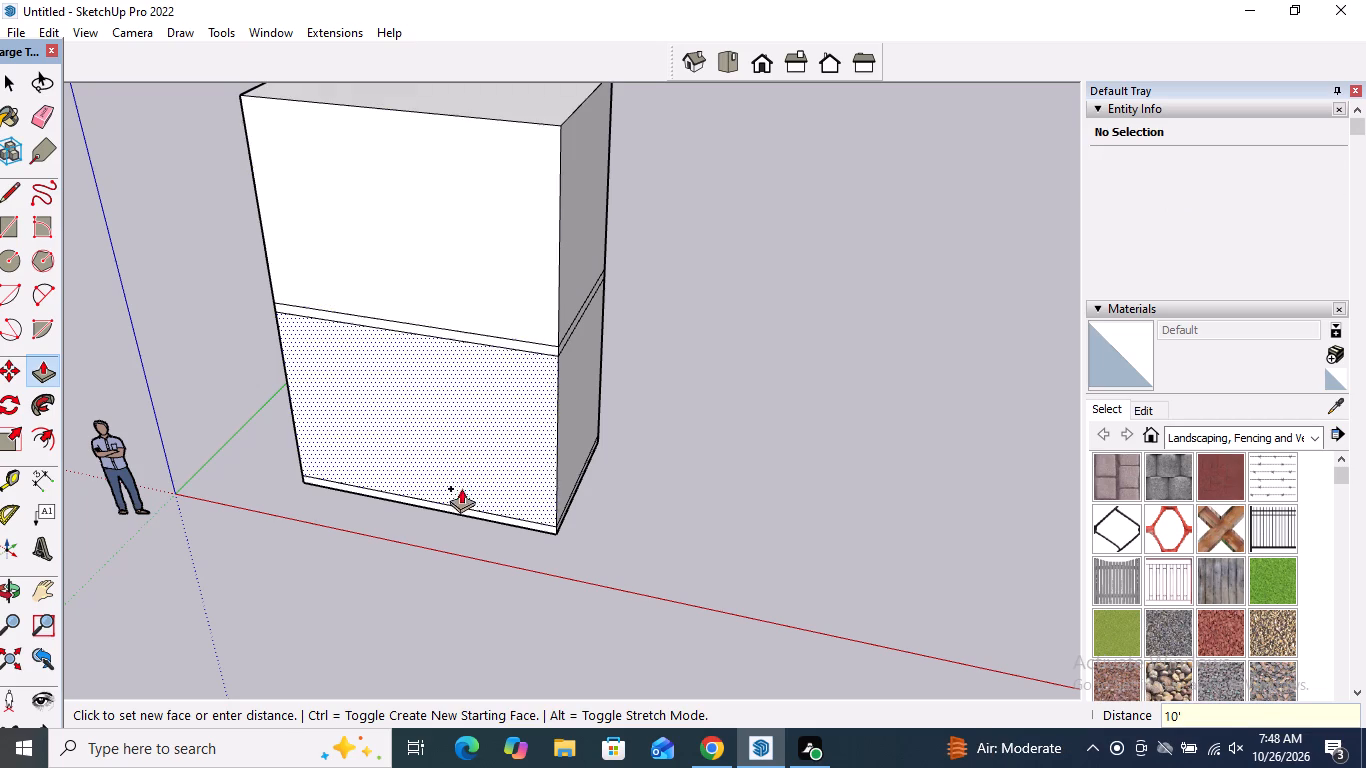
# Extend the base slab's short end face outward along the red axis by about 12' 11".
pyautogui.scroll(-5, 417, 571)
pyautogui.moveTo(521, 550); pyautogui.dragTo(342, 518, button='middle')
pyautogui.scroll(4, 535, 513)
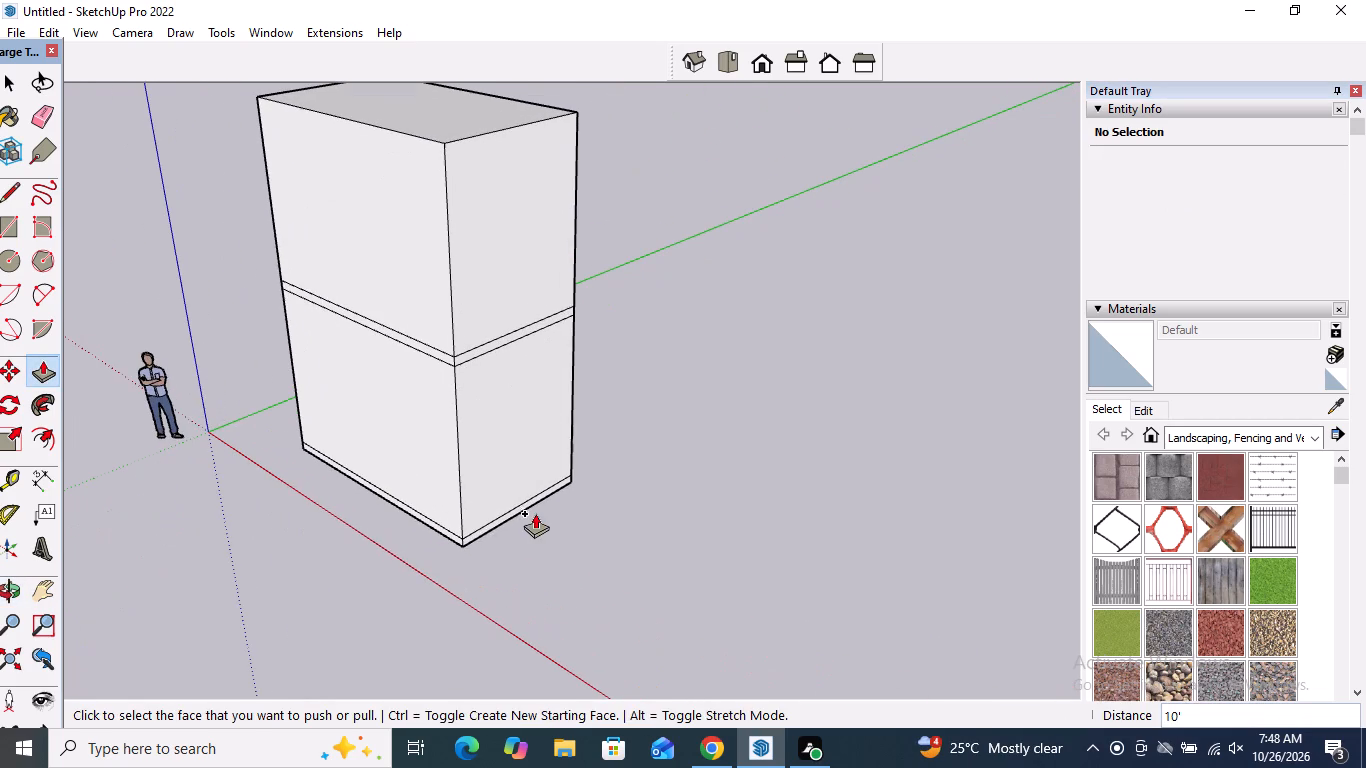
pyautogui.scroll(4, 484, 532)
pyautogui.click(484, 533)
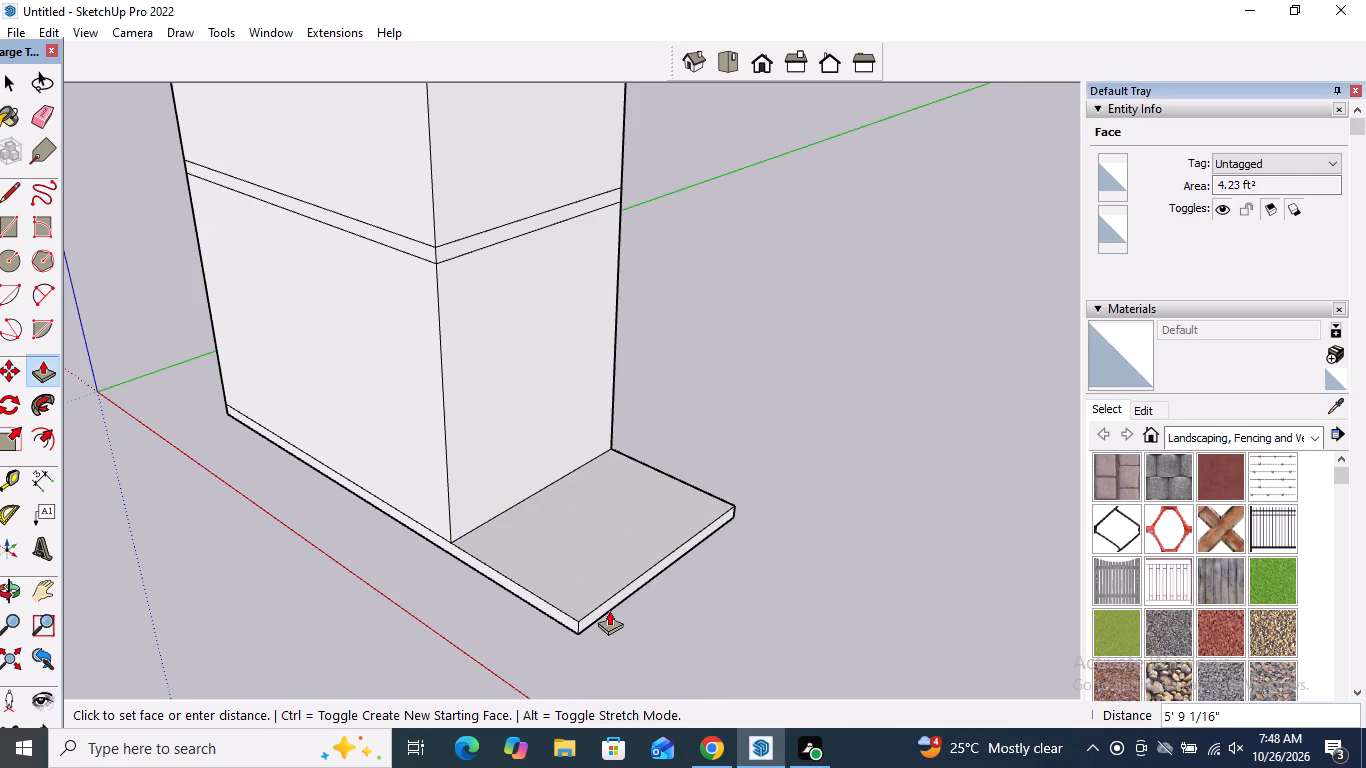
pyautogui.scroll(-8, 652, 655)
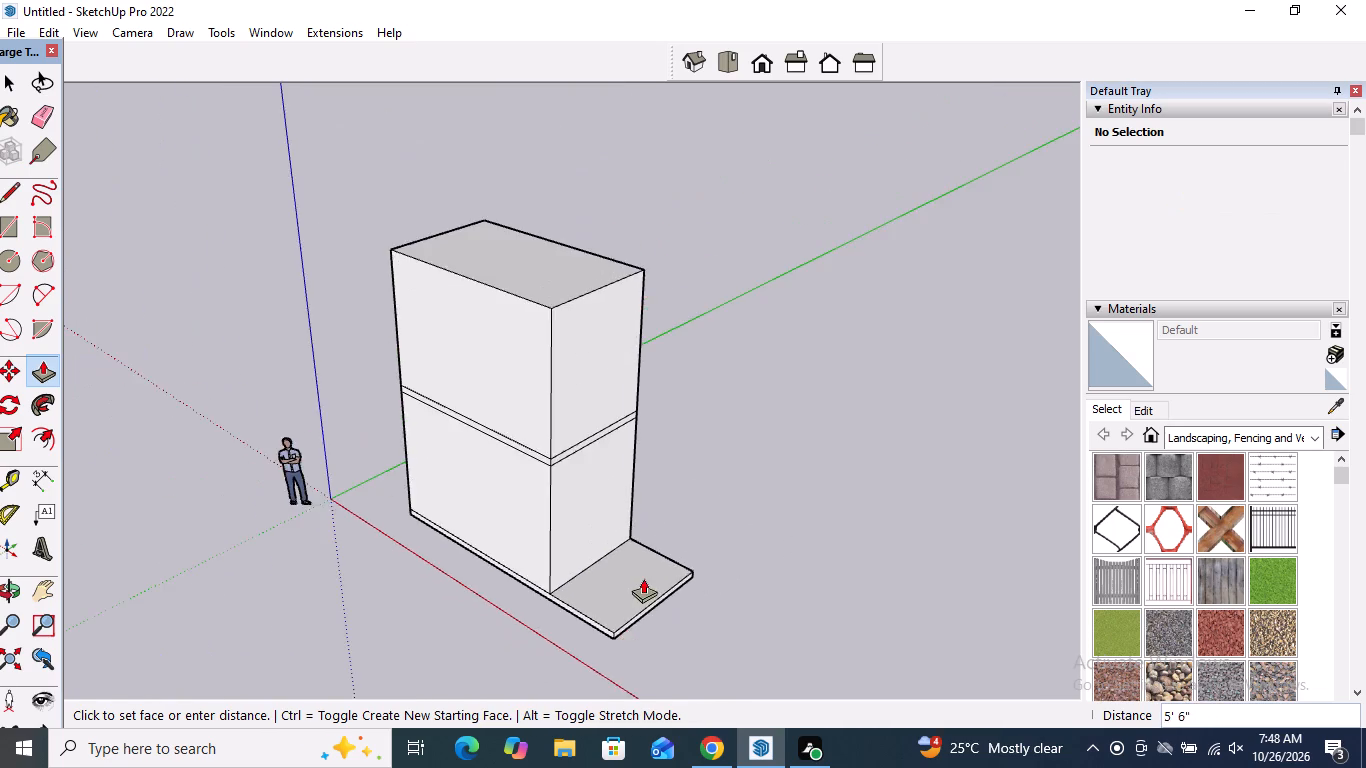
pyautogui.scroll(-5, 641, 573)
pyautogui.click(693, 637)
# Extend the lower storey's short end wall about 12' 11", flush with the end of the base slab.
pyautogui.scroll(4, 691, 604)
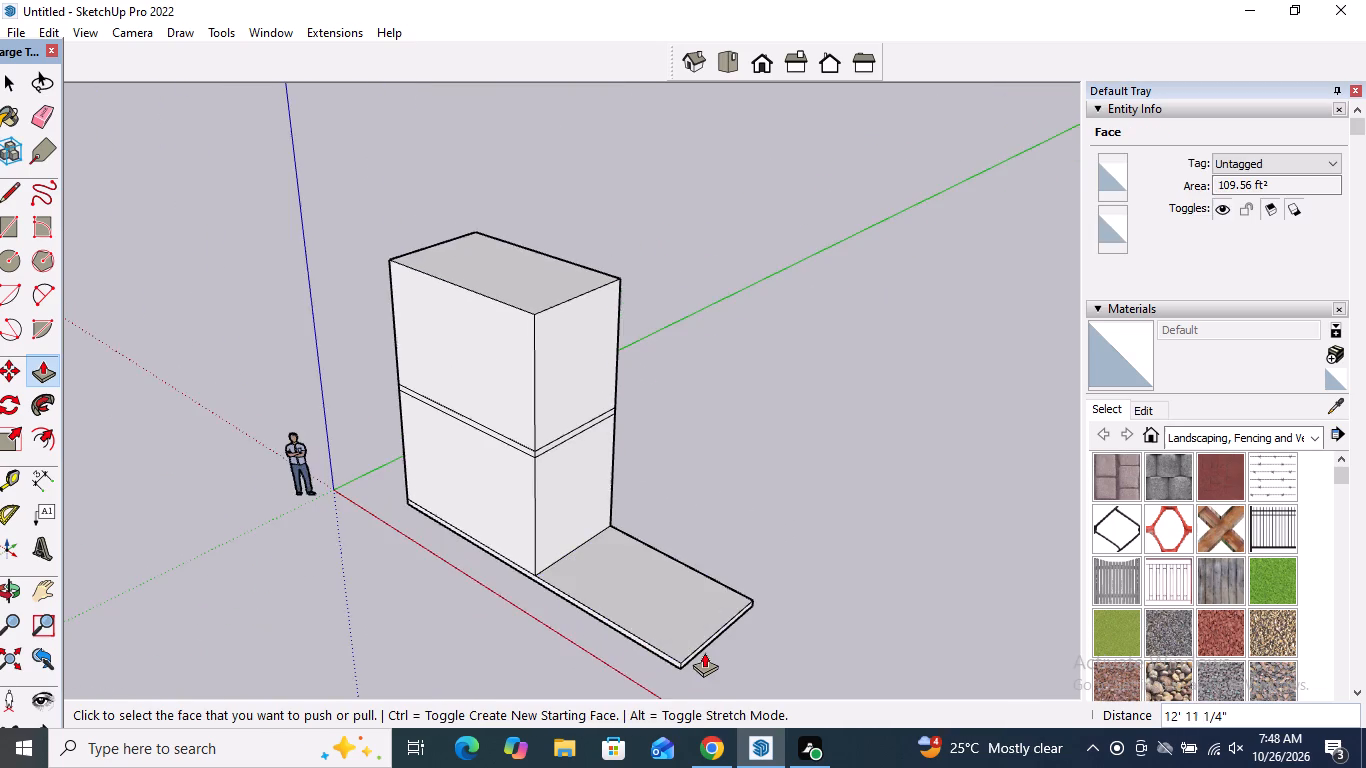
pyautogui.scroll(5, 705, 652)
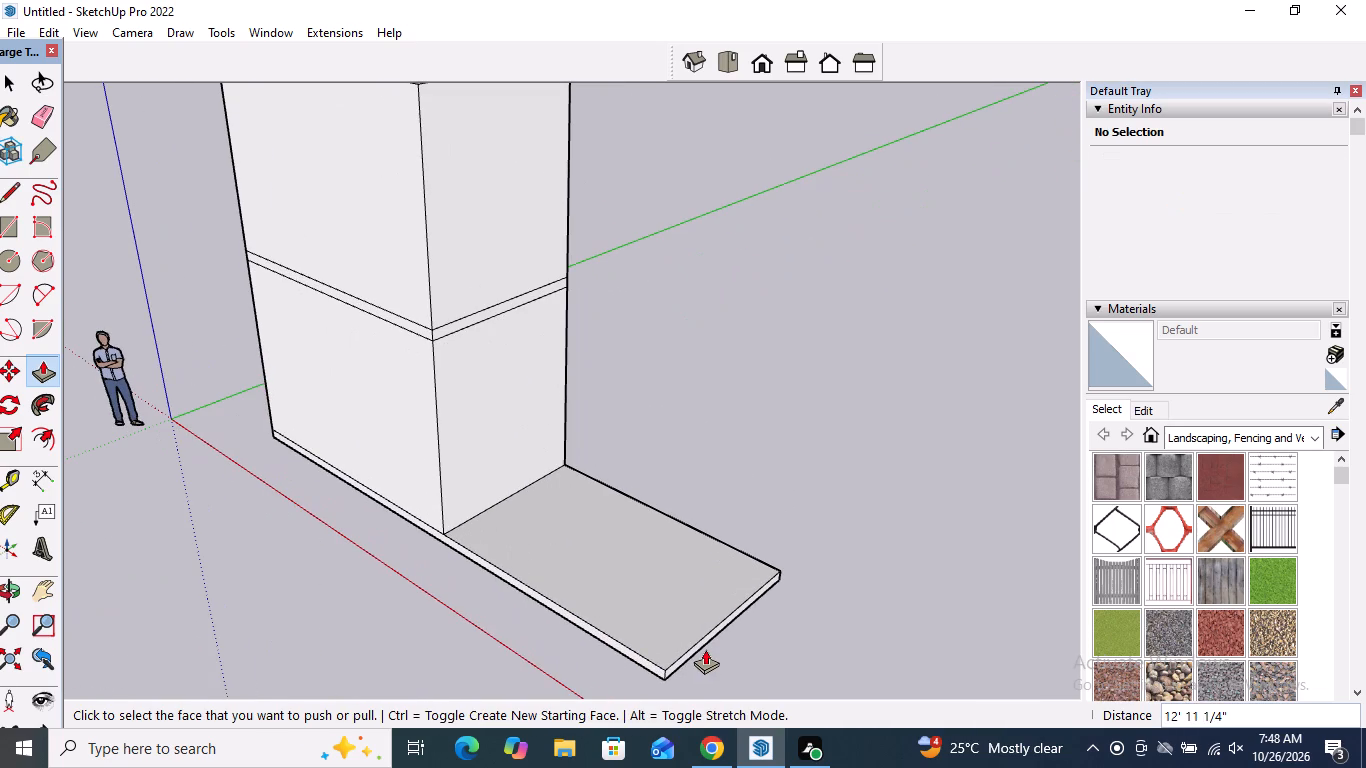
pyautogui.click(485, 457)
pyautogui.scroll(-4, 545, 466)
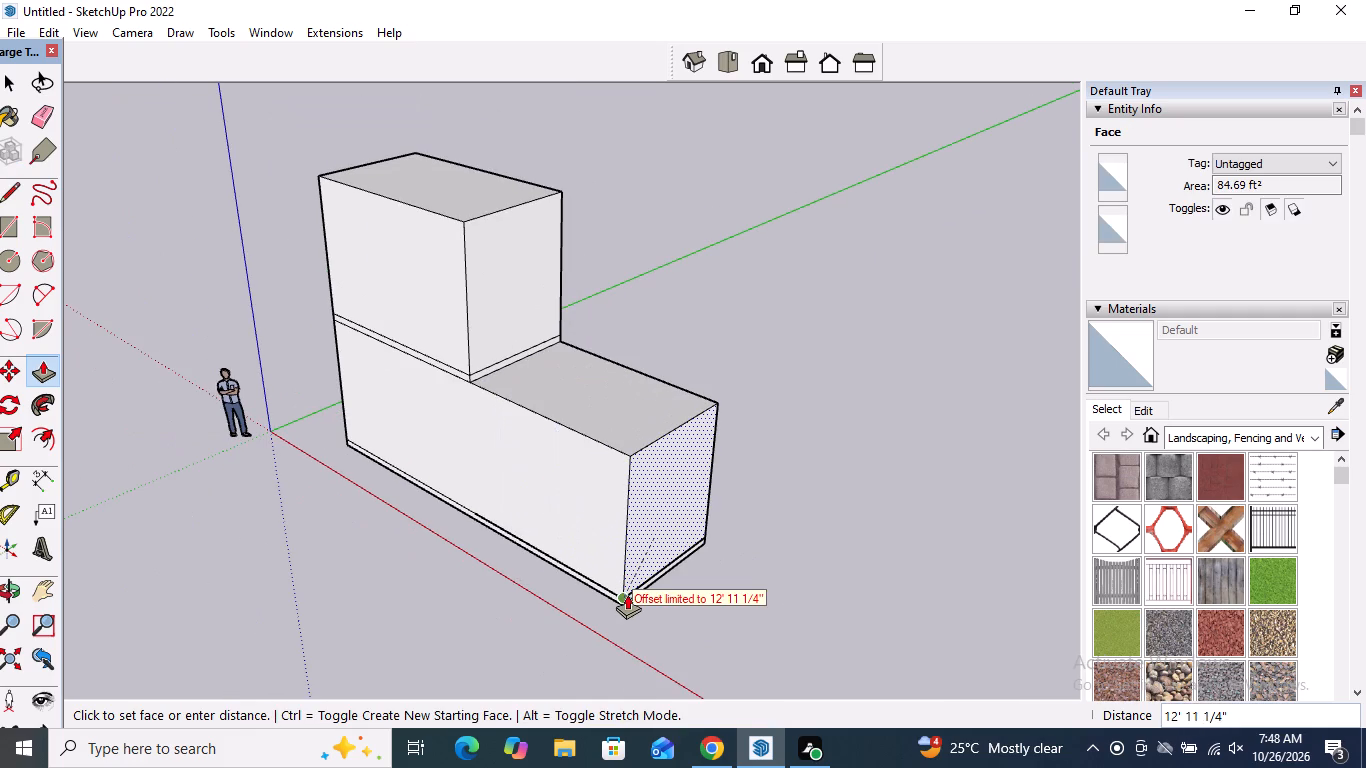
pyautogui.click(628, 600)
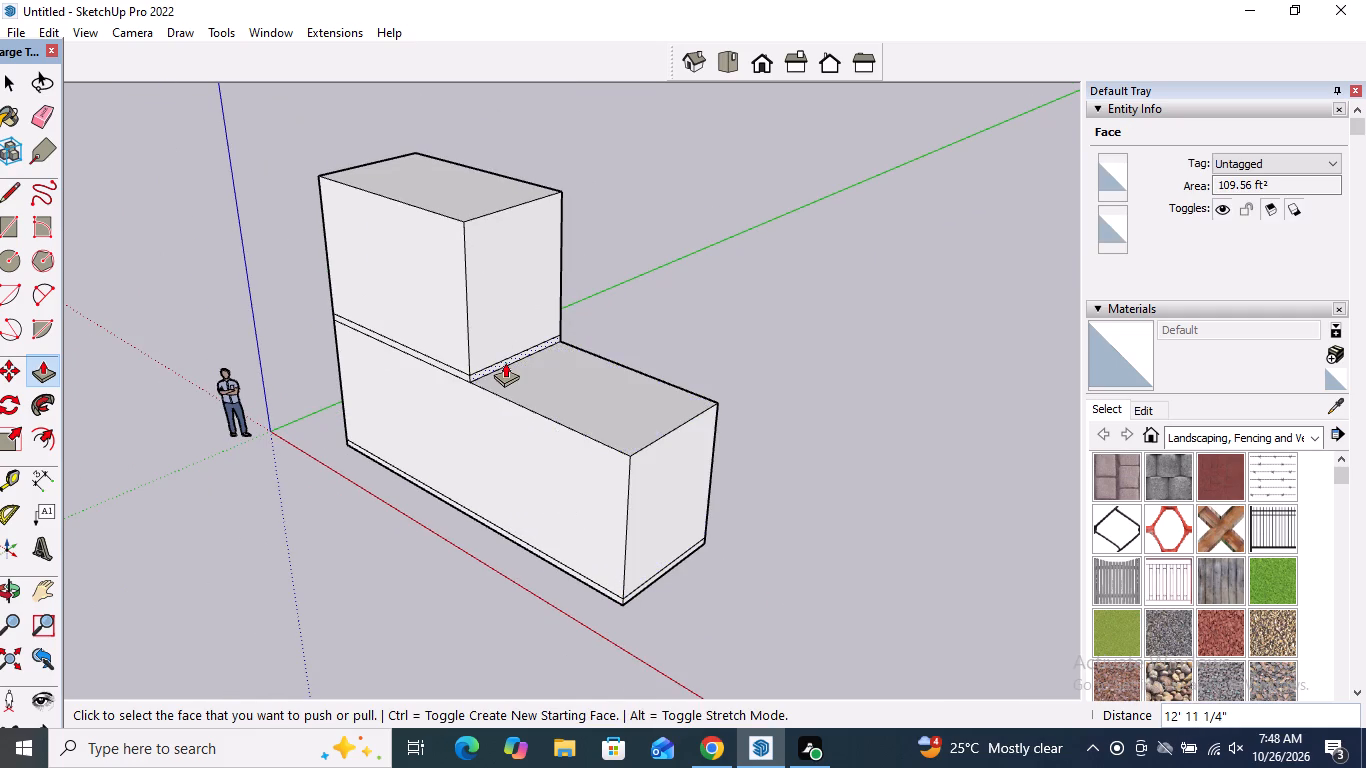
# Extend the short end faces of the intermediate slab and upper storey about 12' 11", flush with the lower storey's end.
pyautogui.scroll(4, 501, 362)
pyautogui.click(498, 368)
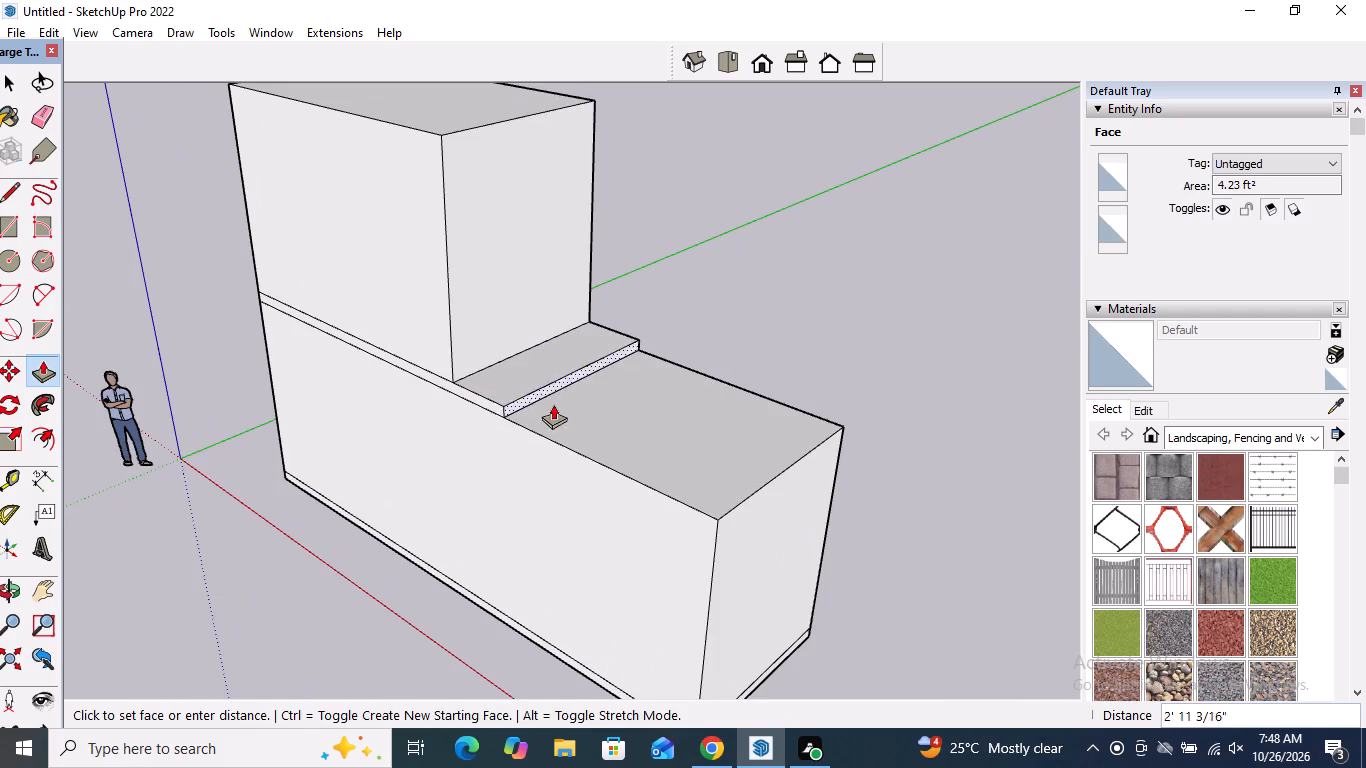
pyautogui.click(731, 572)
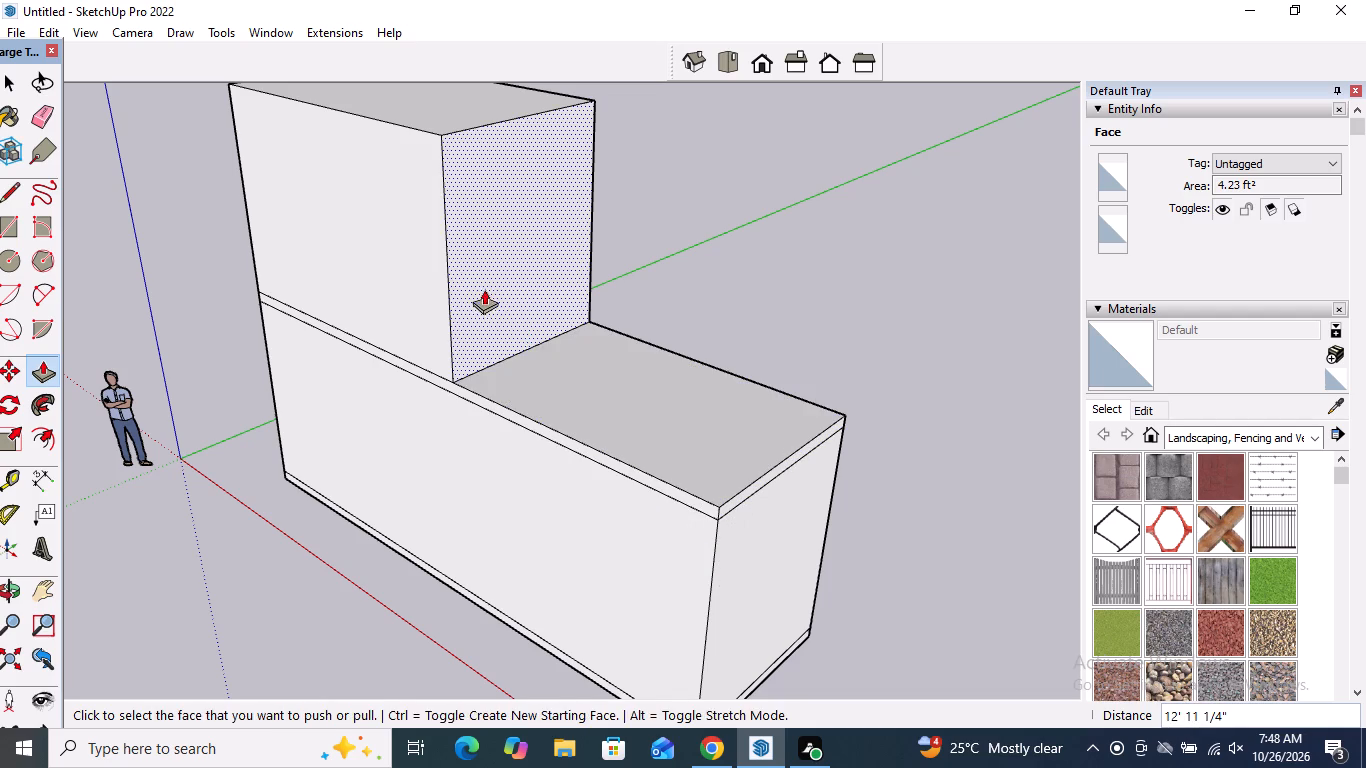
pyautogui.click(484, 289)
pyautogui.click(748, 555)
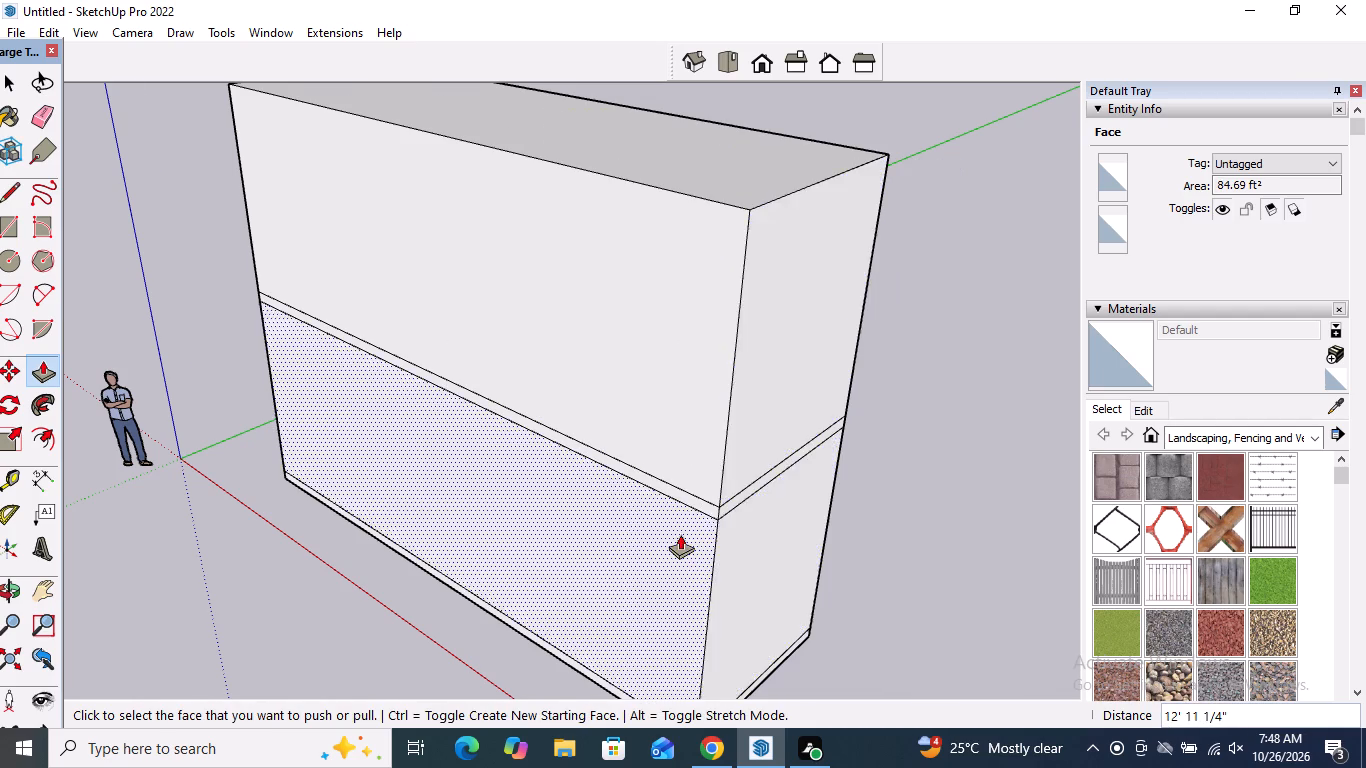
# Extend the base slab's rear long side face outward along the green axis by about 5' 3".
pyautogui.scroll(-10, 680, 534)
pyautogui.moveTo(793, 456); pyautogui.dragTo(292, 409, button='middle')
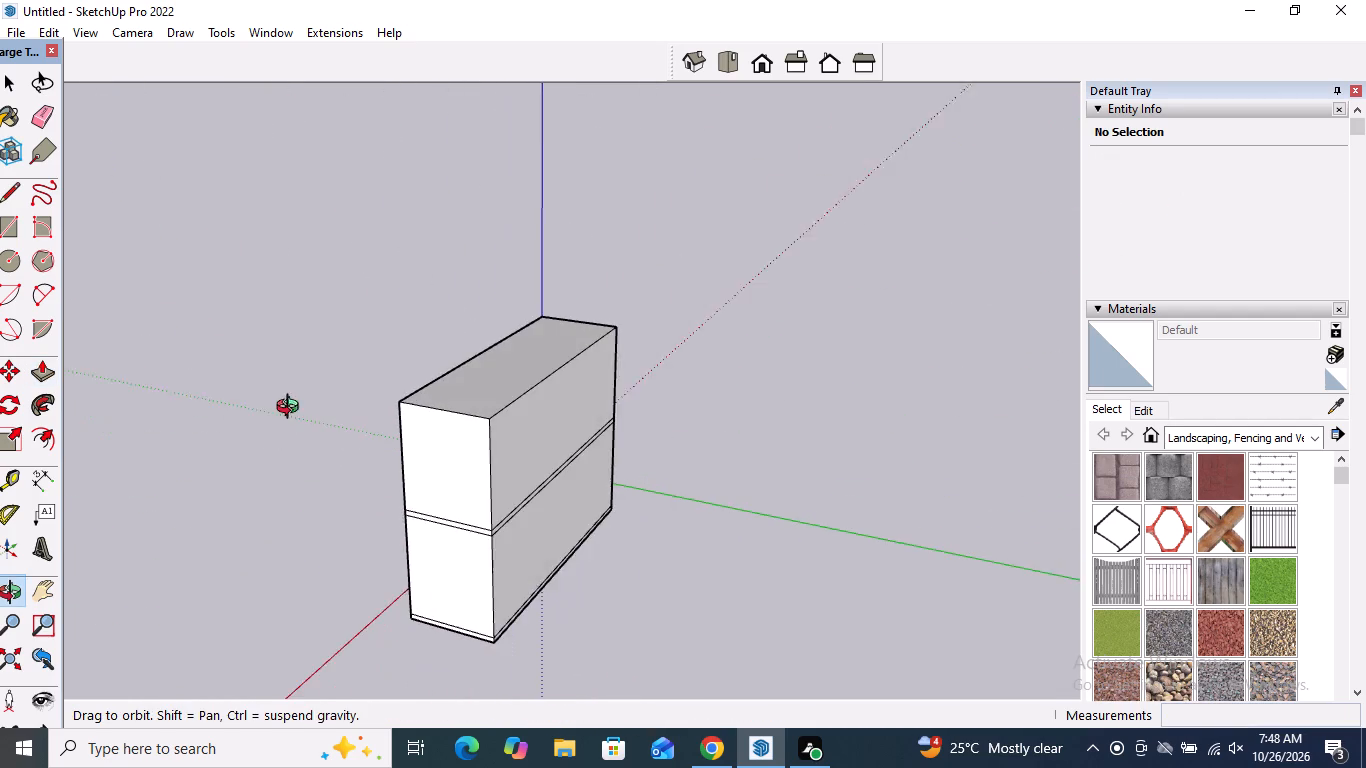
pyautogui.moveTo(292, 409); pyautogui.dragTo(293, 413, button='middle')
pyautogui.scroll(14, 609, 626)
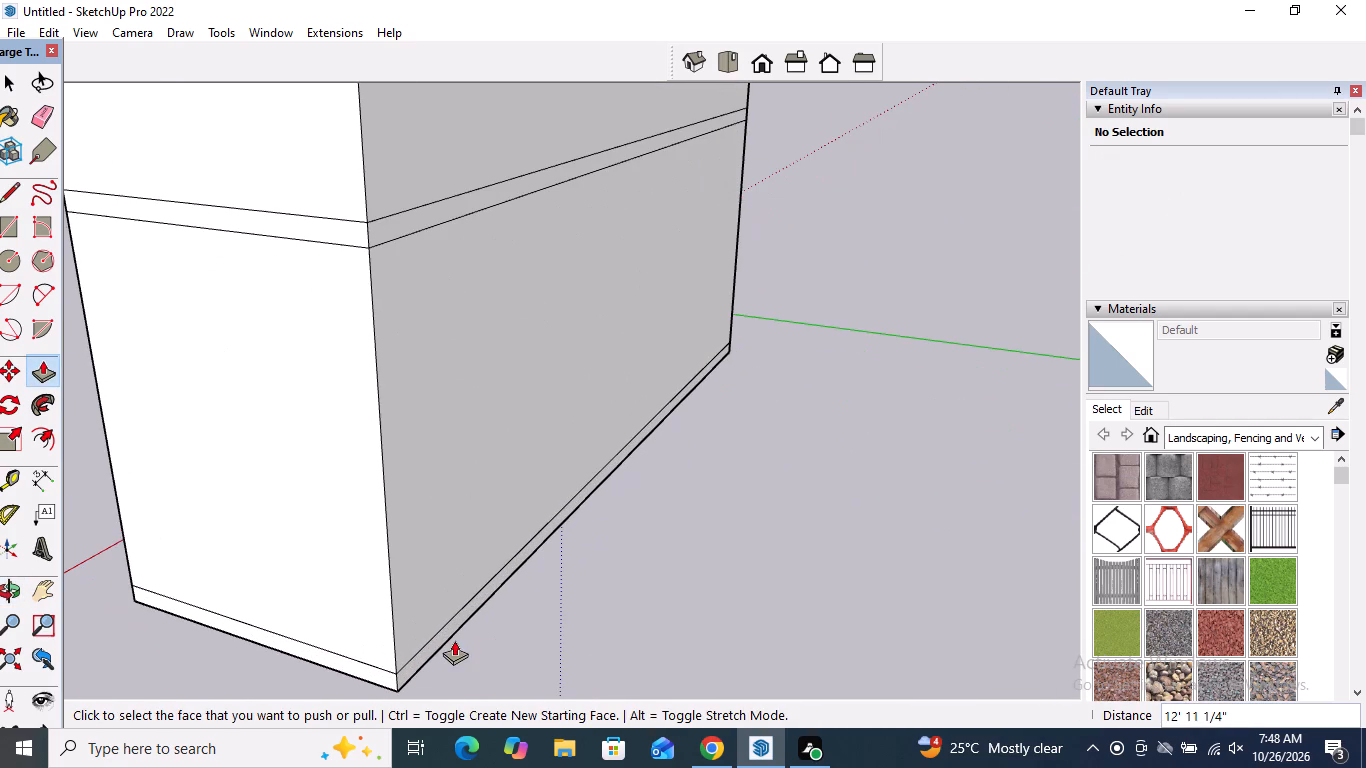
pyautogui.click(447, 634)
pyautogui.scroll(-5, 552, 583)
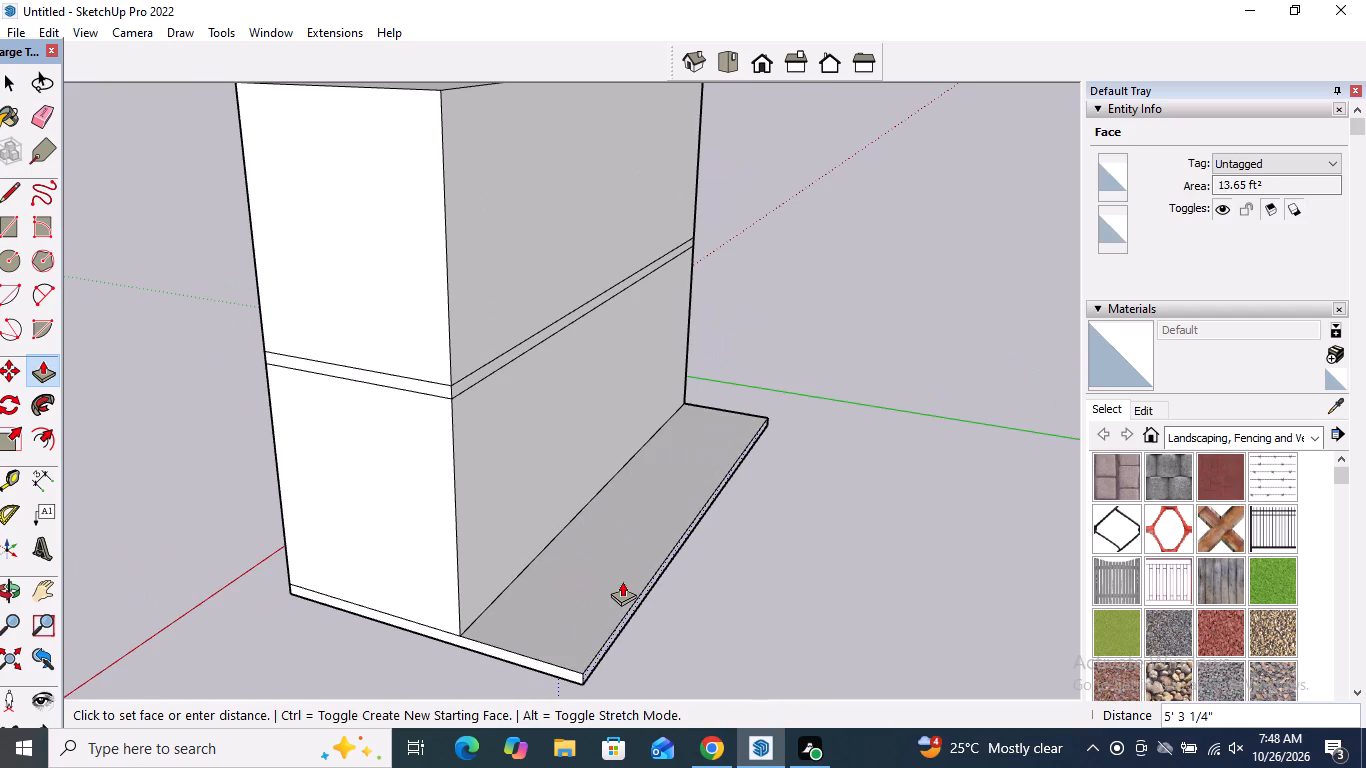
pyautogui.click(622, 581)
# Repeat the 5' 3" extension on the same long side of the lower storey, intermediate slab and upper storey.
pyautogui.doubleClick(508, 495)
pyautogui.scroll(3, 482, 402)
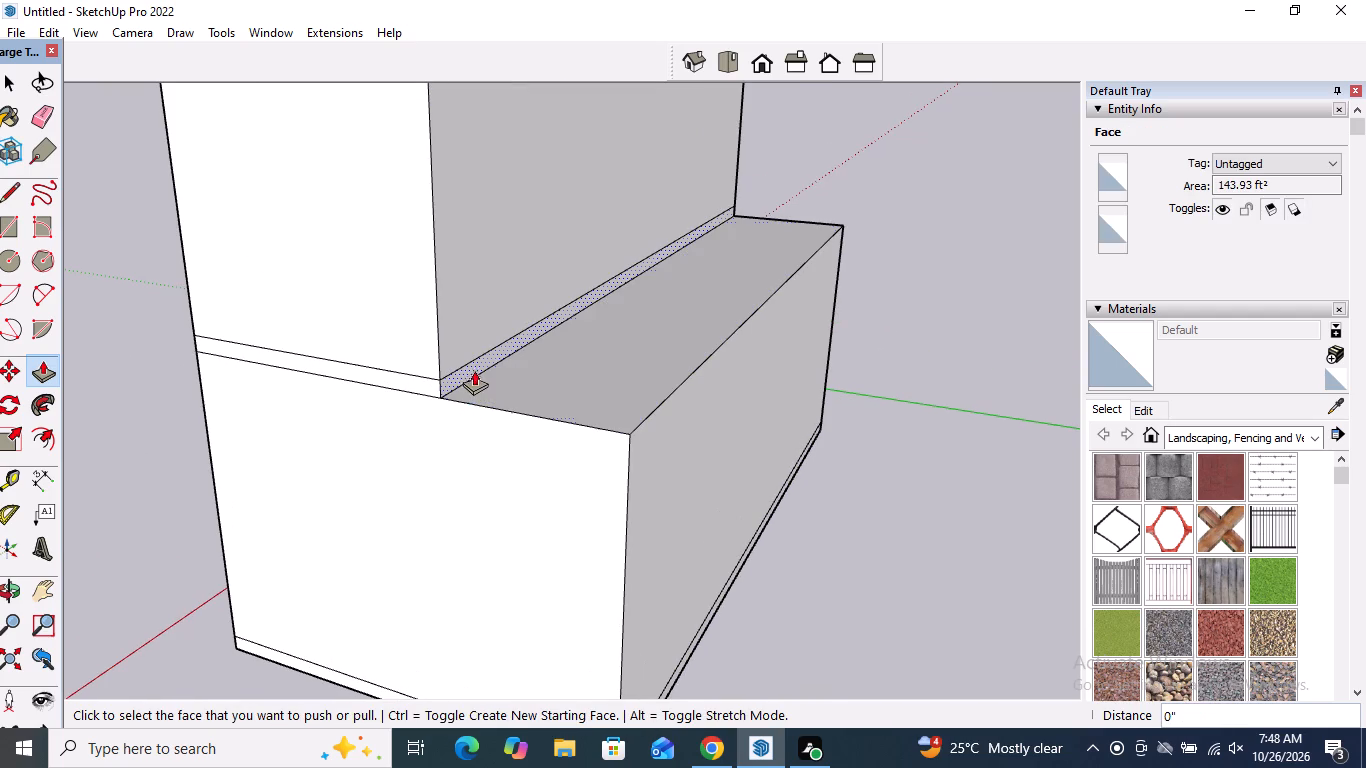
pyautogui.doubleClick(473, 365)
pyautogui.doubleClick(462, 289)
# Examine the enlarged two-storey mass from its end and its opposite long side.
pyautogui.scroll(-6, 560, 436)
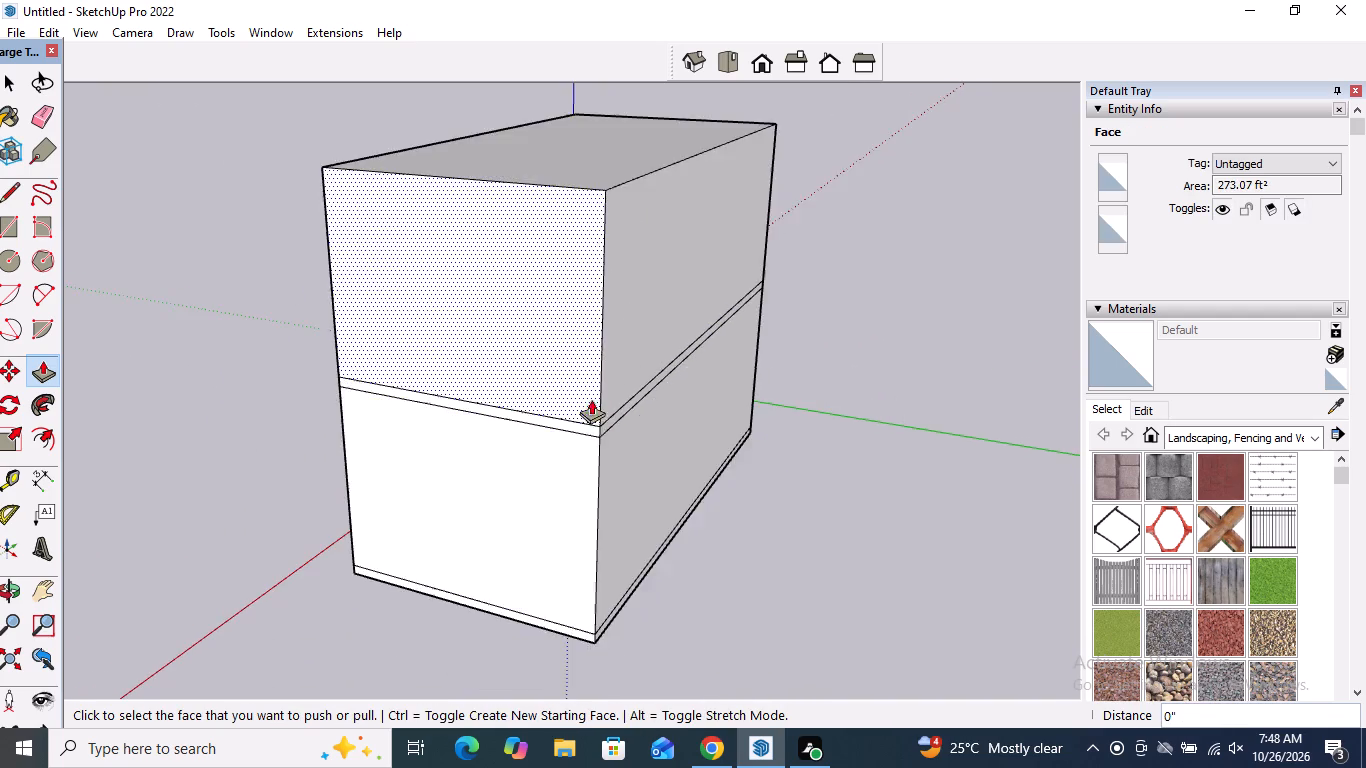
pyautogui.scroll(-17, 591, 399)
pyautogui.moveTo(509, 393); pyautogui.dragTo(823, 422, button='middle')
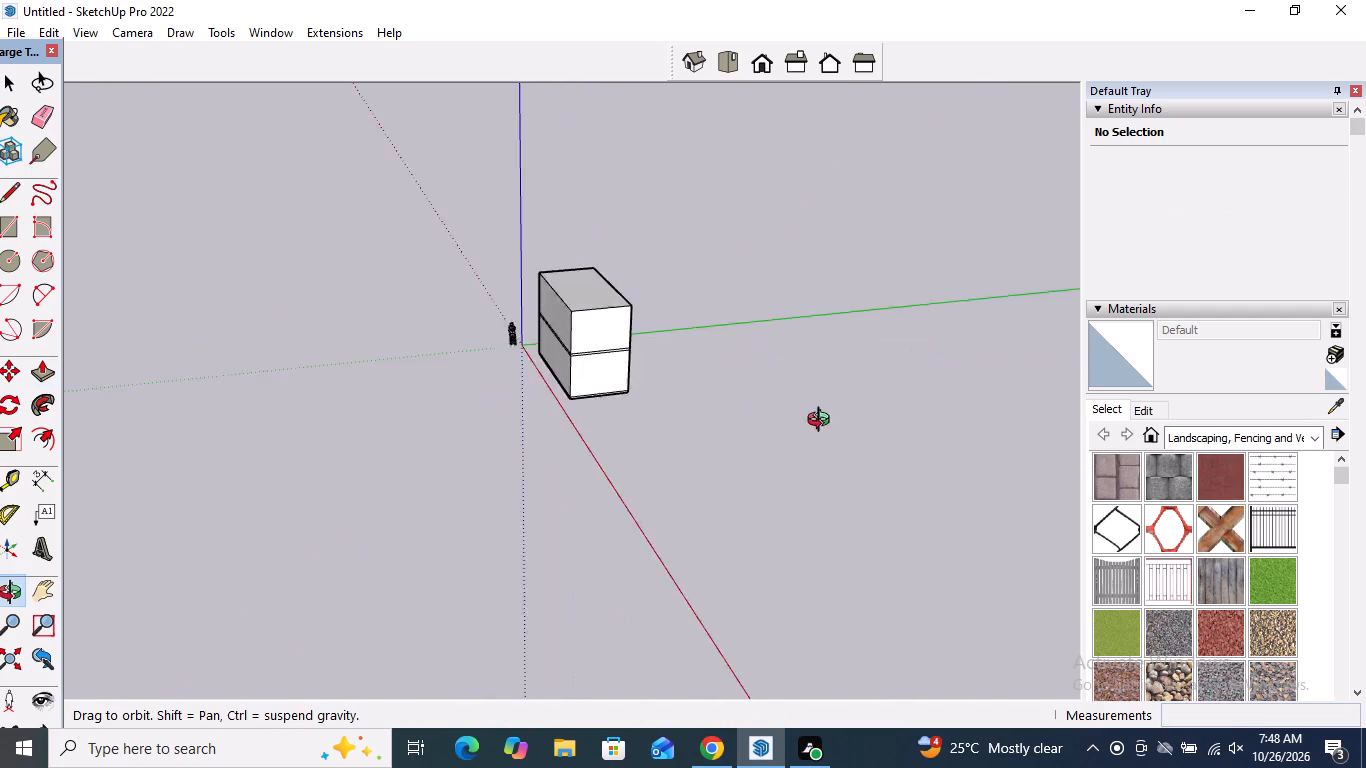
pyautogui.moveTo(823, 422); pyautogui.dragTo(1147, 418, button='middle')
pyautogui.scroll(4, 560, 293)
pyautogui.scroll(2, 350, 244)
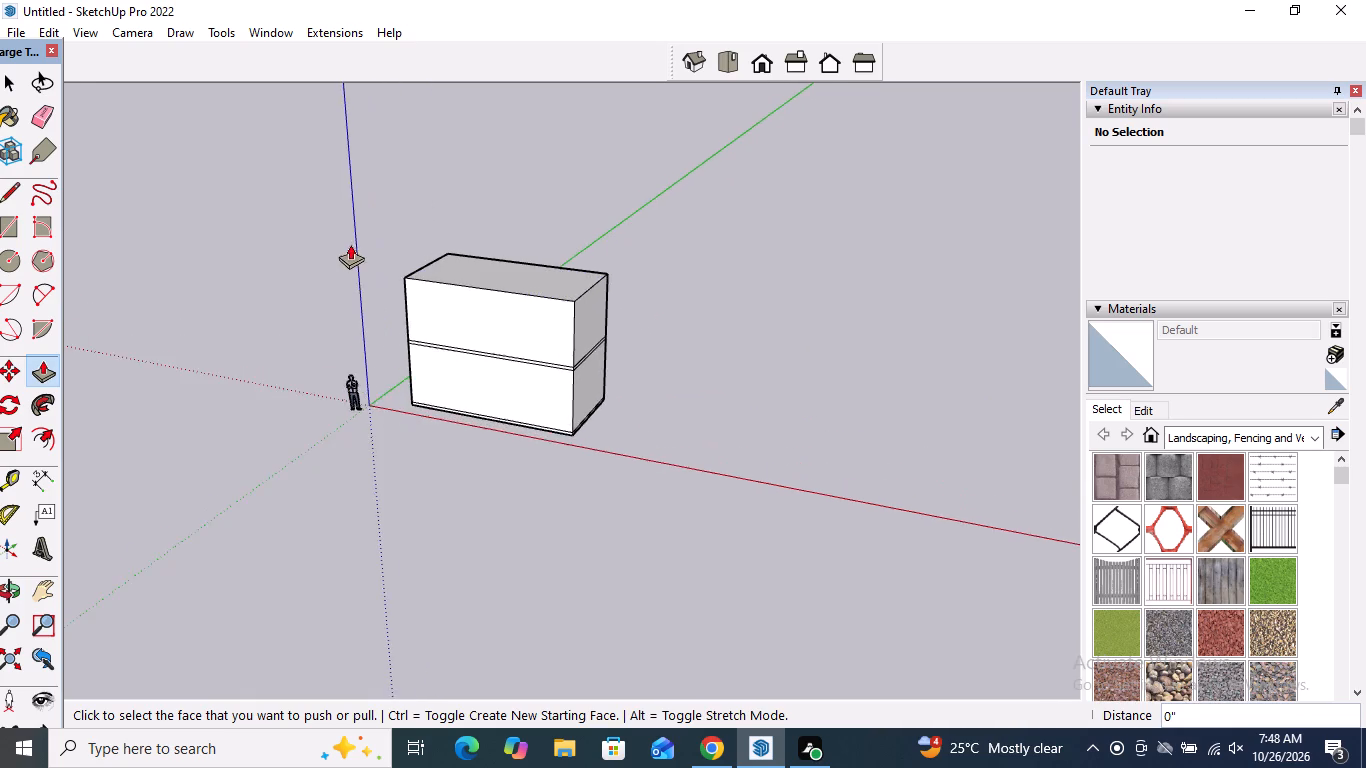
pyautogui.scroll(4, 350, 244)
pyautogui.scroll(5, 539, 345)
pyautogui.scroll(-5, 592, 444)
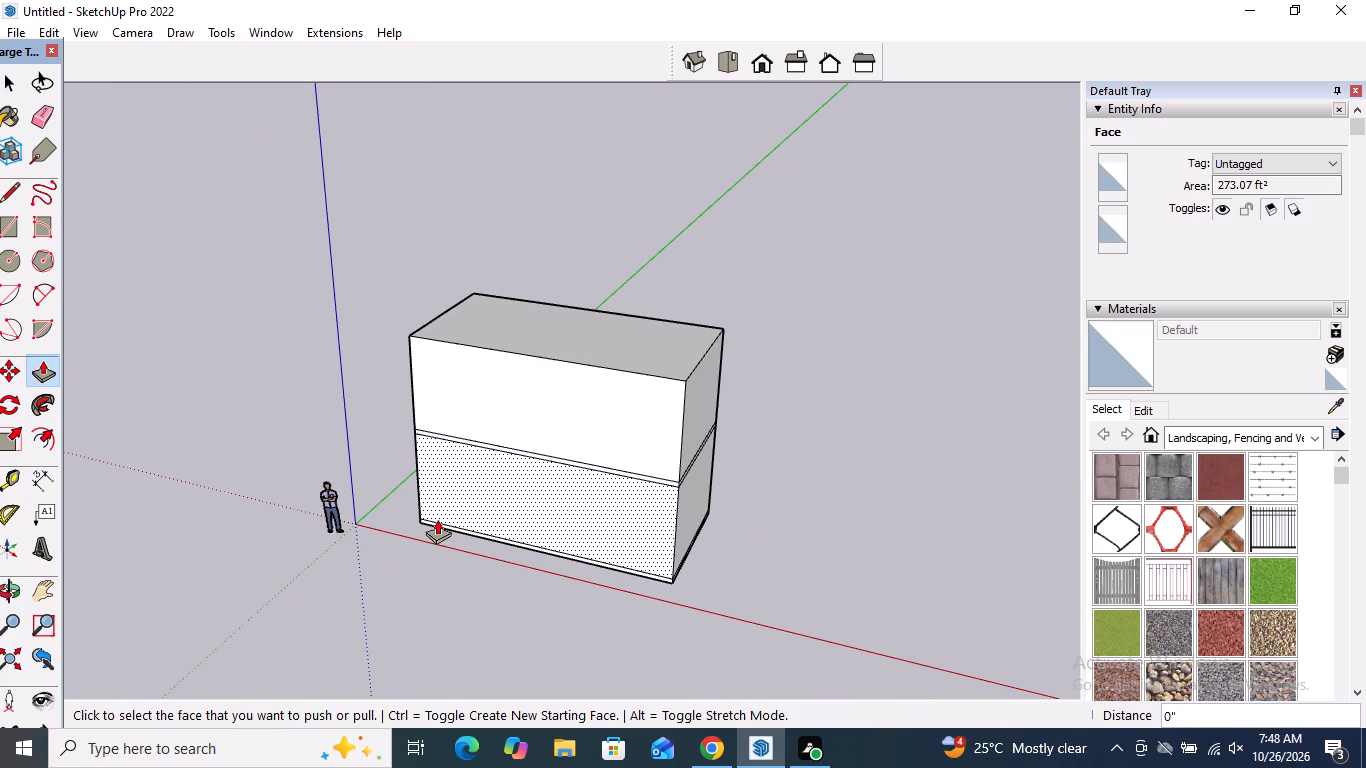
# Select the whole building and move it by a bottom corner to open ground farther from the origin, then deselect it.
pyautogui.press('space')
pyautogui.tripleClick(501, 482)
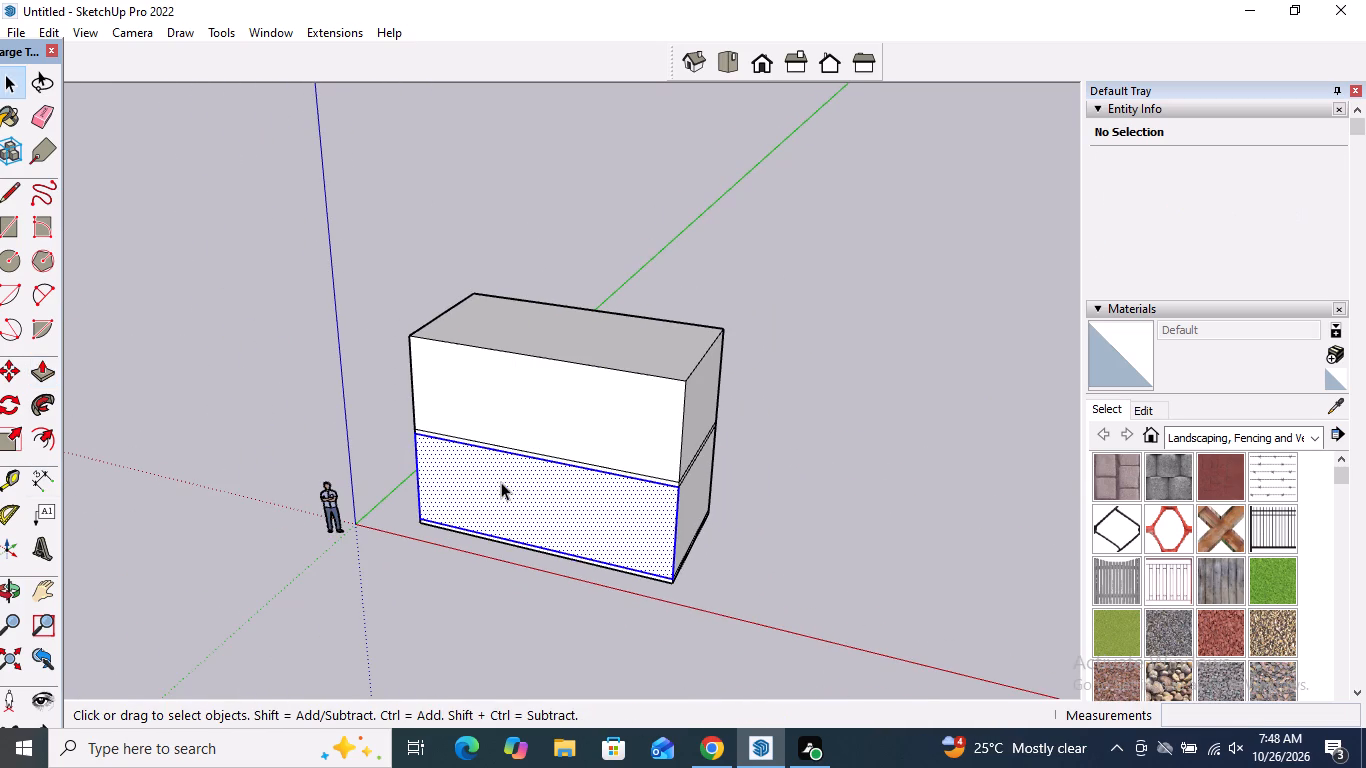
pyautogui.click(0, 381)
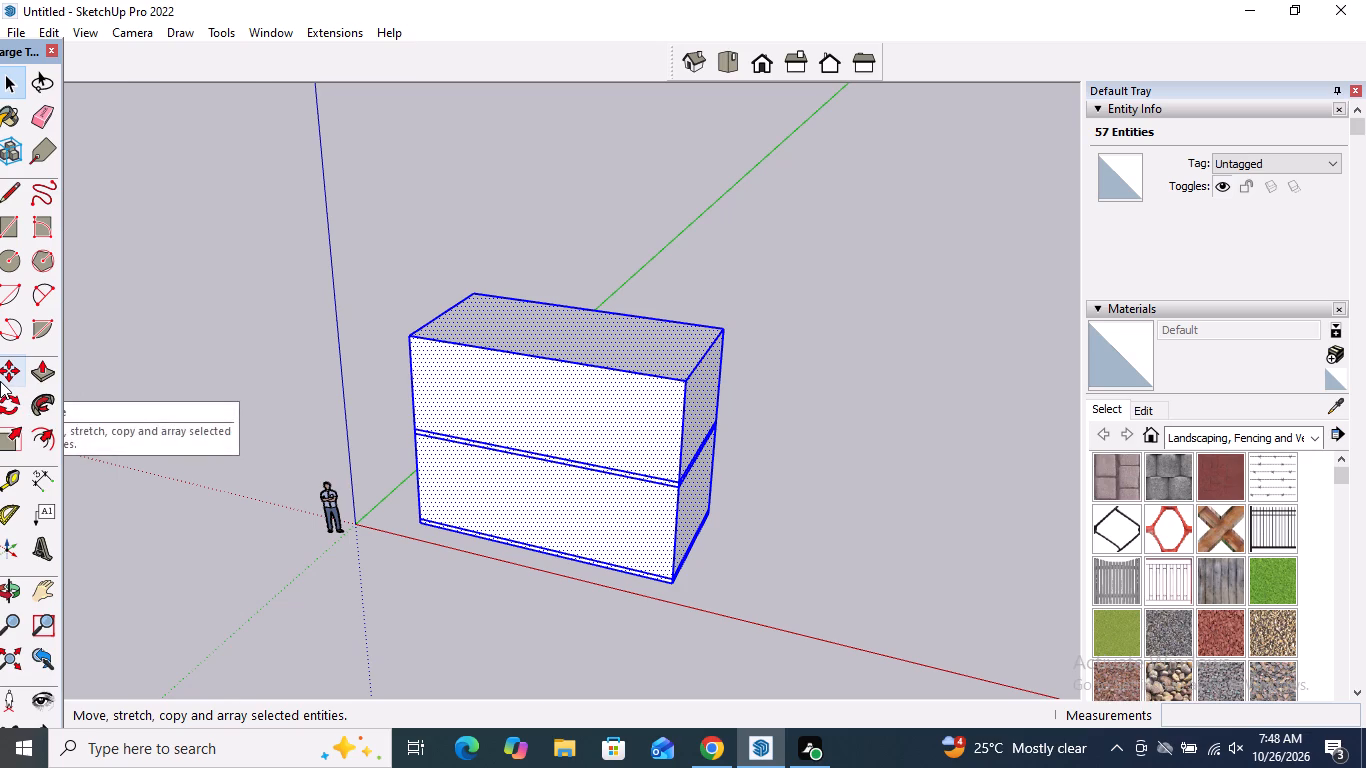
pyautogui.scroll(2, 701, 576)
pyautogui.click(671, 584)
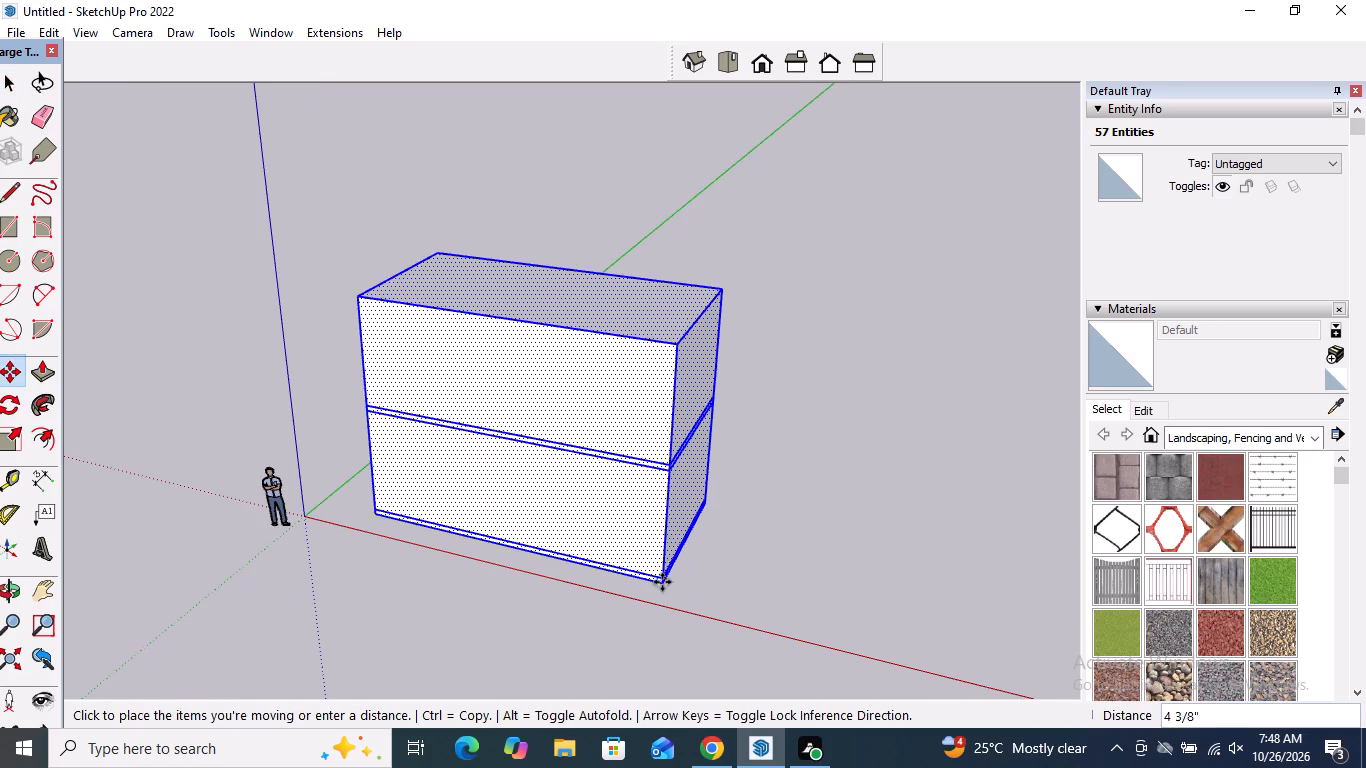
pyautogui.scroll(-11, 456, 546)
pyautogui.click(889, 502)
pyautogui.moveTo(583, 593); pyautogui.dragTo(906, 607, button='middle')
pyautogui.scroll(6, 836, 370)
pyautogui.moveTo(835, 352); pyautogui.dragTo(690, 333, button='middle')
pyautogui.scroll(5, 788, 340)
pyautogui.press('space')
pyautogui.click(791, 338)
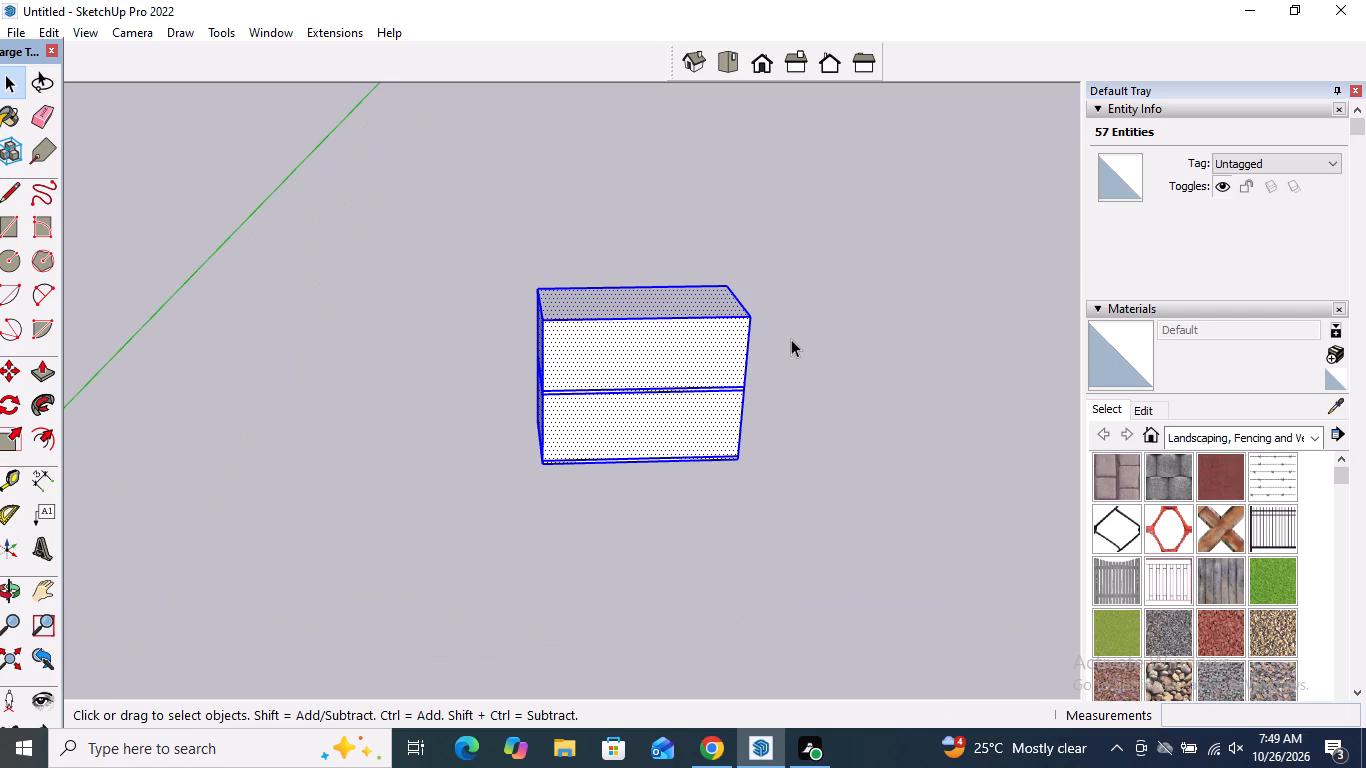
# Examine the relocated building mass from its long sides and short end.
pyautogui.moveTo(762, 420); pyautogui.dragTo(680, 335, button='middle')
pyautogui.scroll(6, 685, 351)
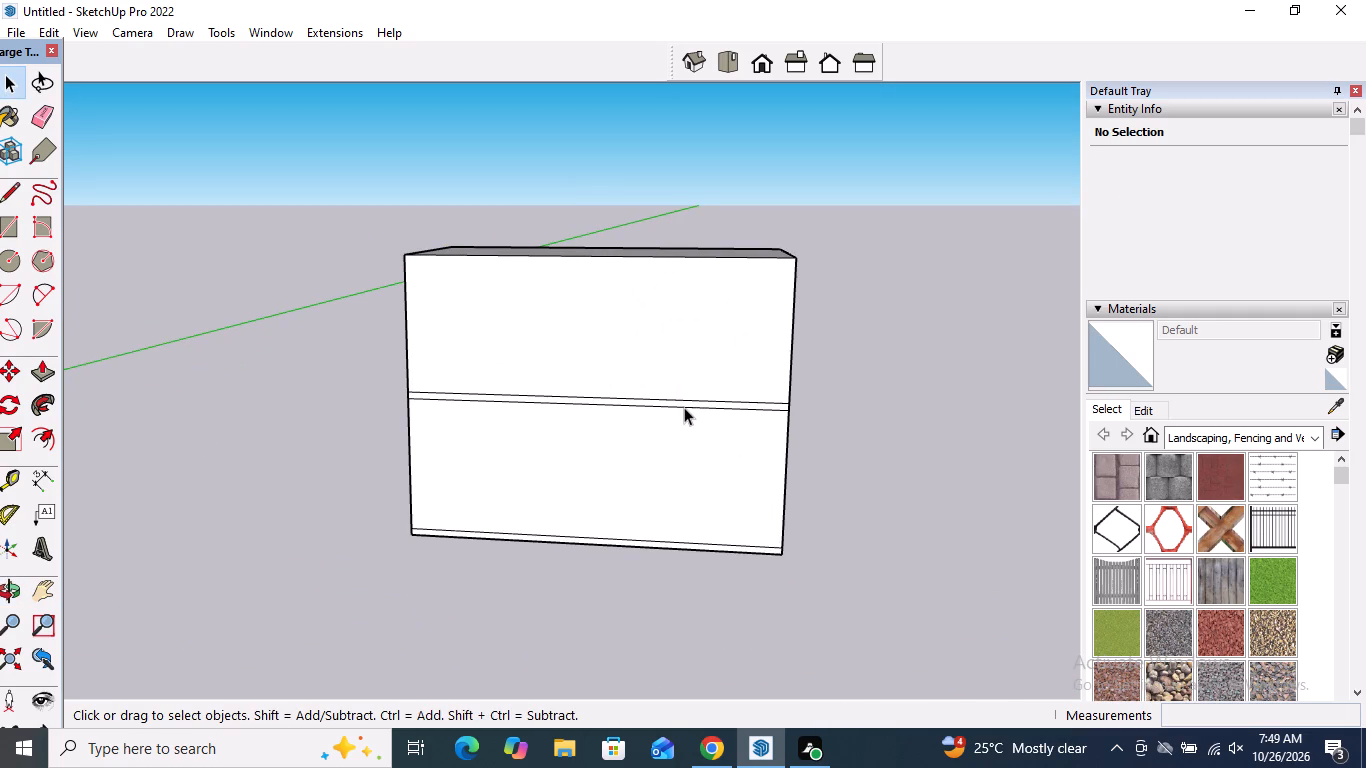
pyautogui.scroll(-4, 684, 407)
pyautogui.moveTo(770, 464); pyautogui.dragTo(662, 492, button='middle')
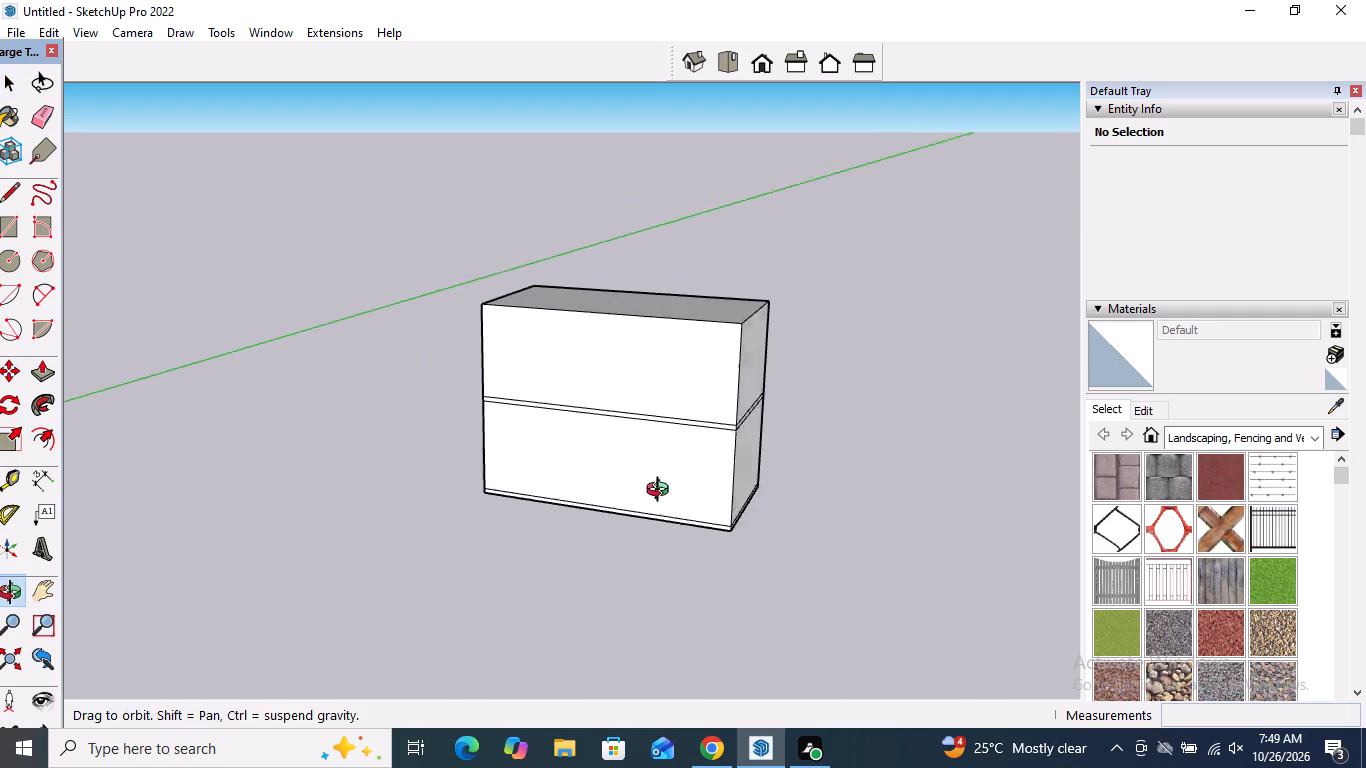
pyautogui.moveTo(662, 492); pyautogui.dragTo(598, 492, button='middle')
pyautogui.scroll(1, 721, 444)
pyautogui.scroll(-5, 713, 413)
pyautogui.moveTo(826, 459); pyautogui.dragTo(583, 504, button='middle')
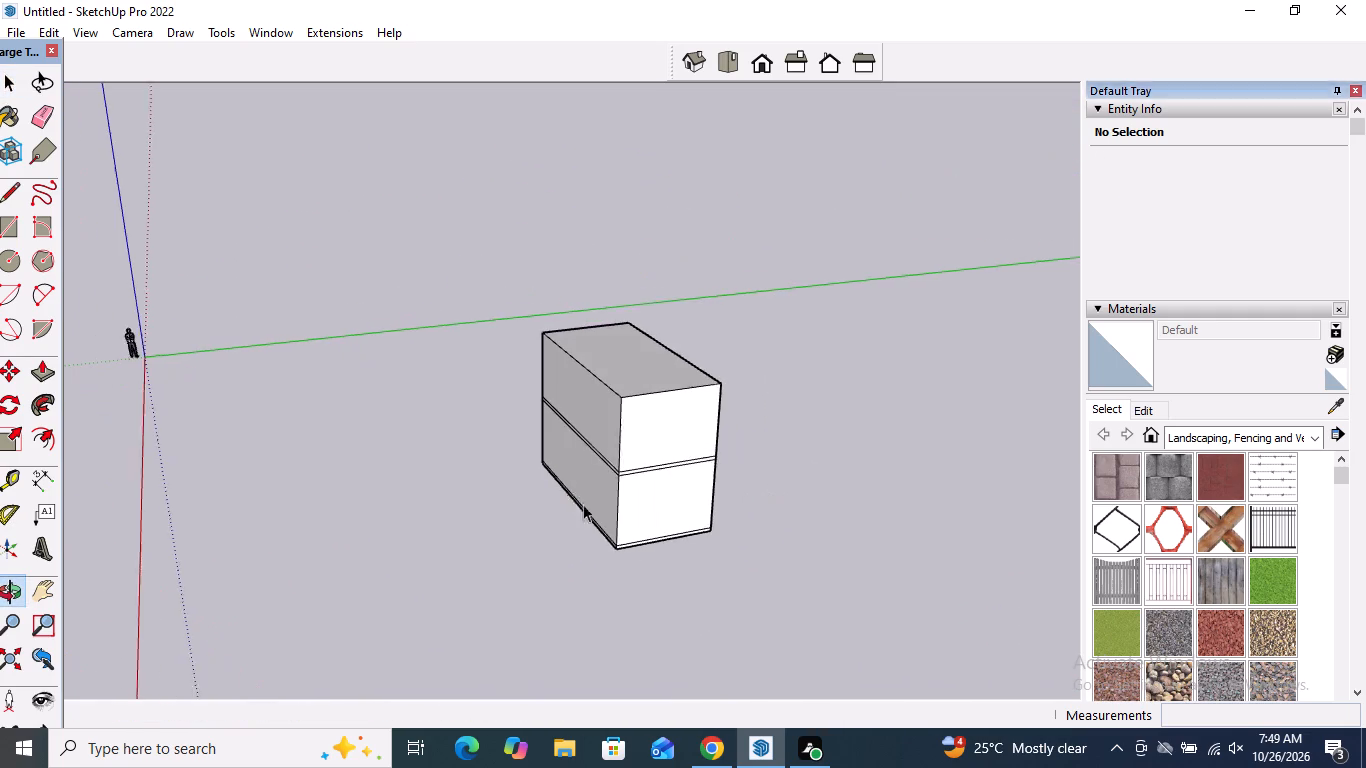
pyautogui.scroll(4, 598, 513)
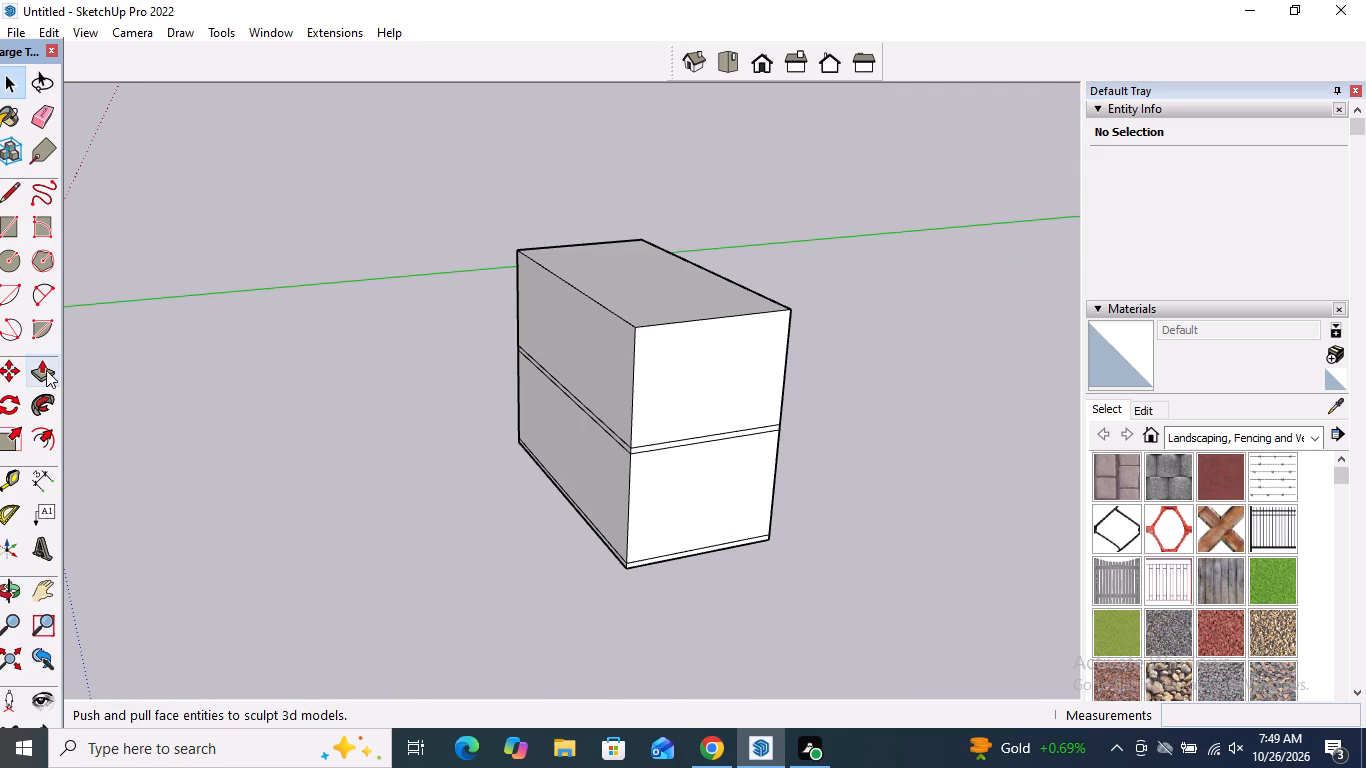
# Push/Pull the base slab's short end face, on the end away from the origin, outward by about 5' 3".
pyautogui.click(45, 370)
pyautogui.scroll(-1, 402, 347)
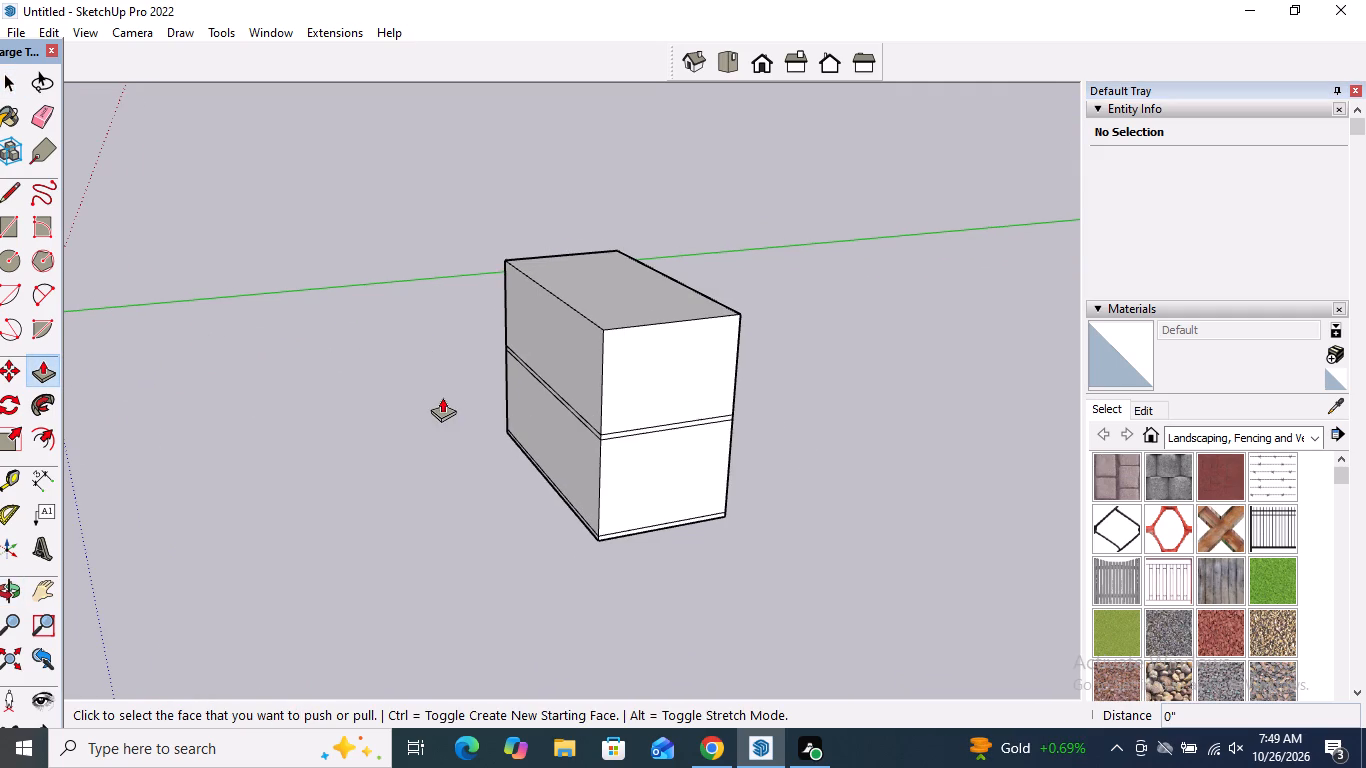
pyautogui.scroll(-5, 461, 396)
pyautogui.moveTo(545, 425); pyautogui.dragTo(613, 537, button='middle')
pyautogui.scroll(4, 594, 489)
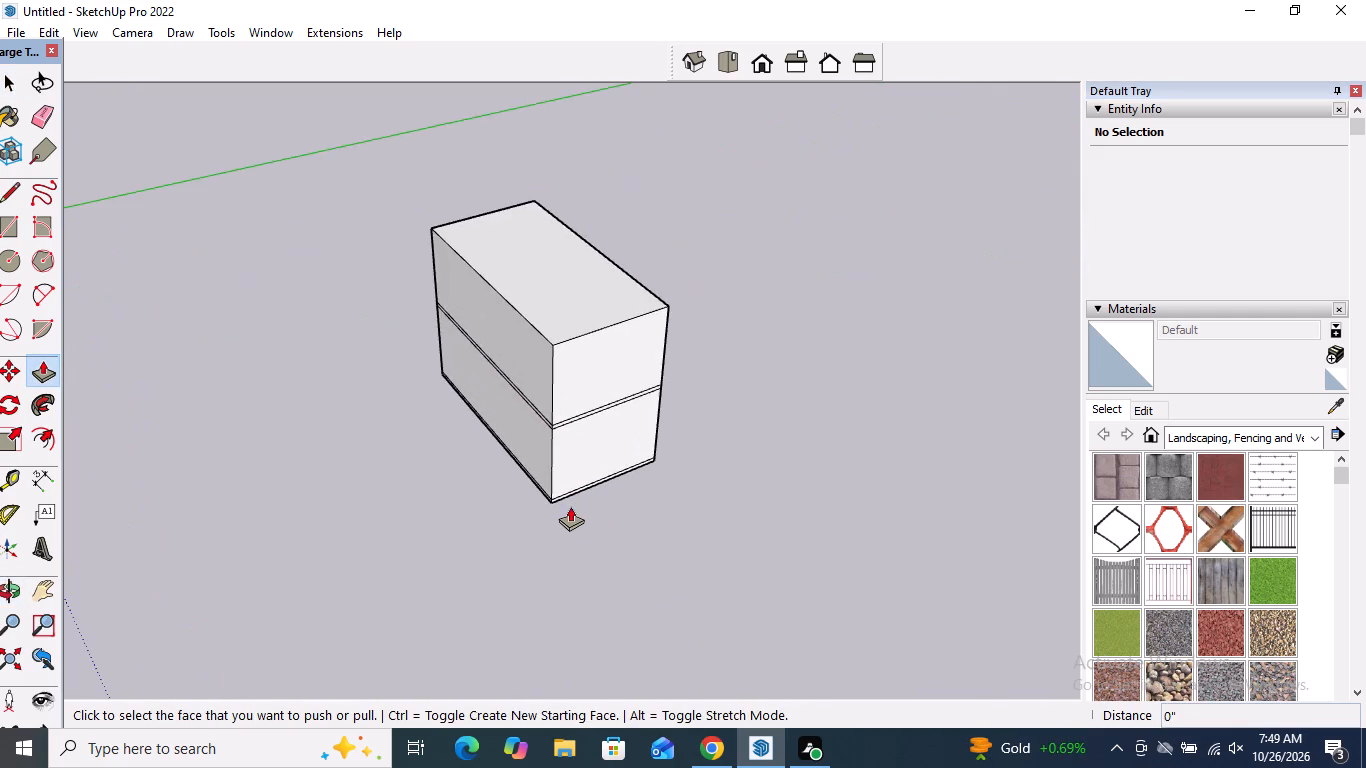
pyautogui.scroll(9, 565, 505)
pyautogui.moveTo(565, 501); pyautogui.dragTo(655, 525, button='middle')
pyautogui.scroll(4, 590, 511)
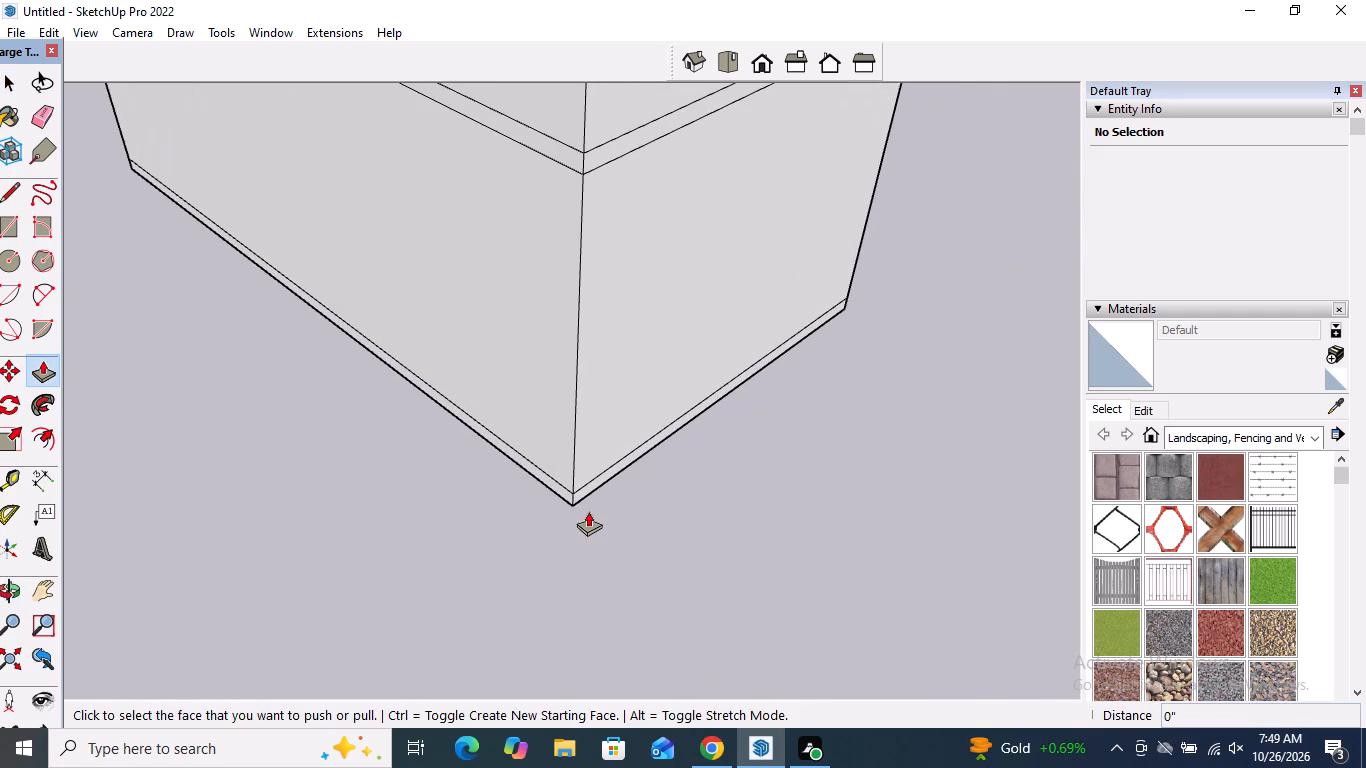
pyautogui.click(593, 484)
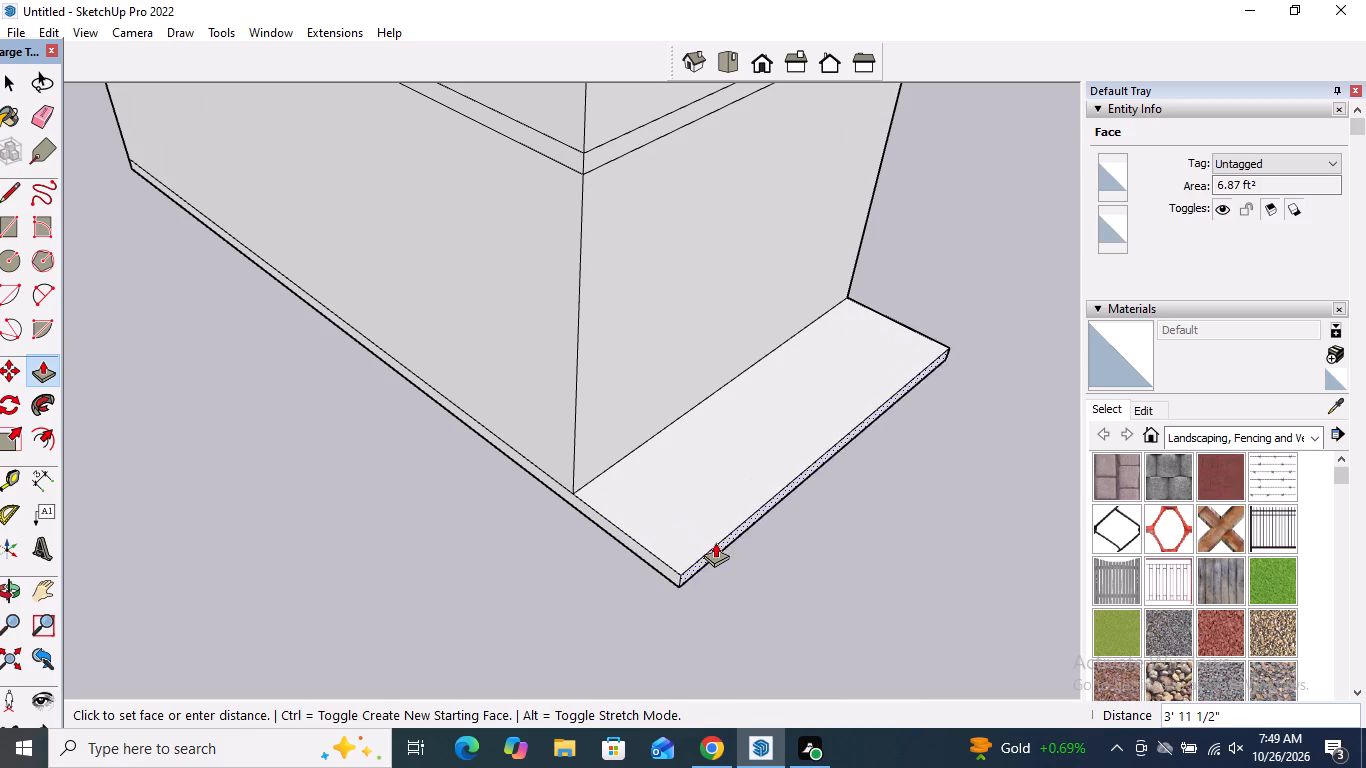
pyautogui.click(757, 565)
# Push/Pull the base slab's adjoining long side face, facing the red axis, outward by about 6' 1".
pyautogui.scroll(-5, 749, 362)
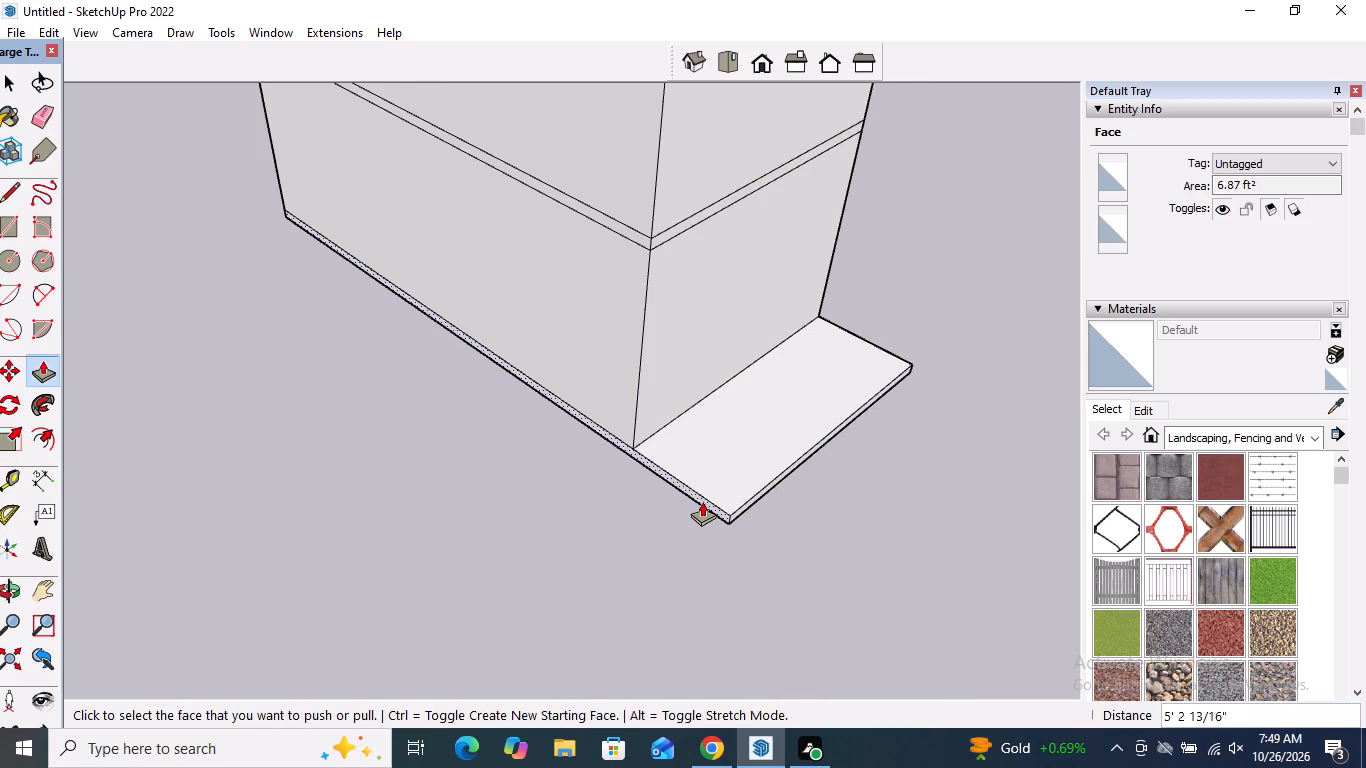
pyautogui.click(701, 501)
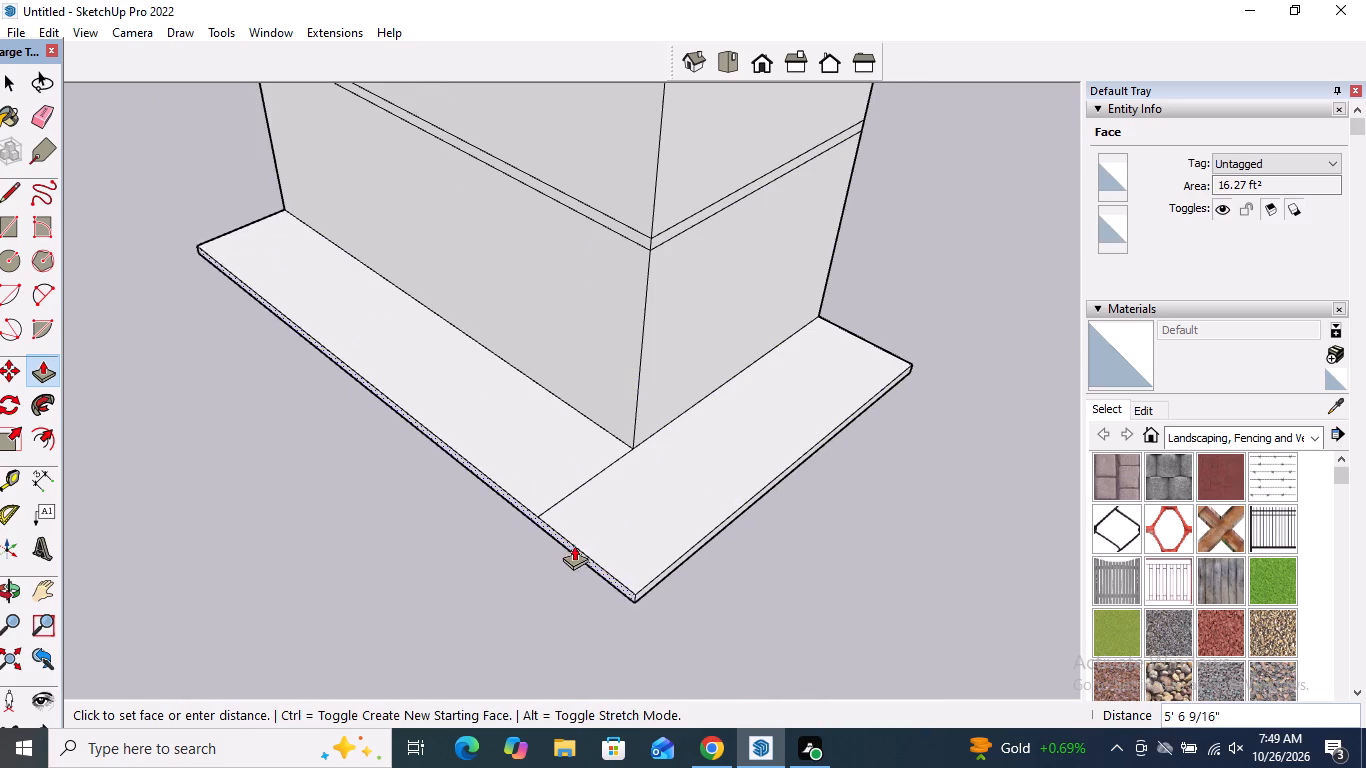
pyautogui.click(570, 547)
# Push/Pull the base slab's opposite short end face outward by about 6'.
pyautogui.scroll(-6, 377, 420)
pyautogui.scroll(-5, 526, 449)
pyautogui.moveTo(282, 410); pyautogui.dragTo(609, 400, button='middle')
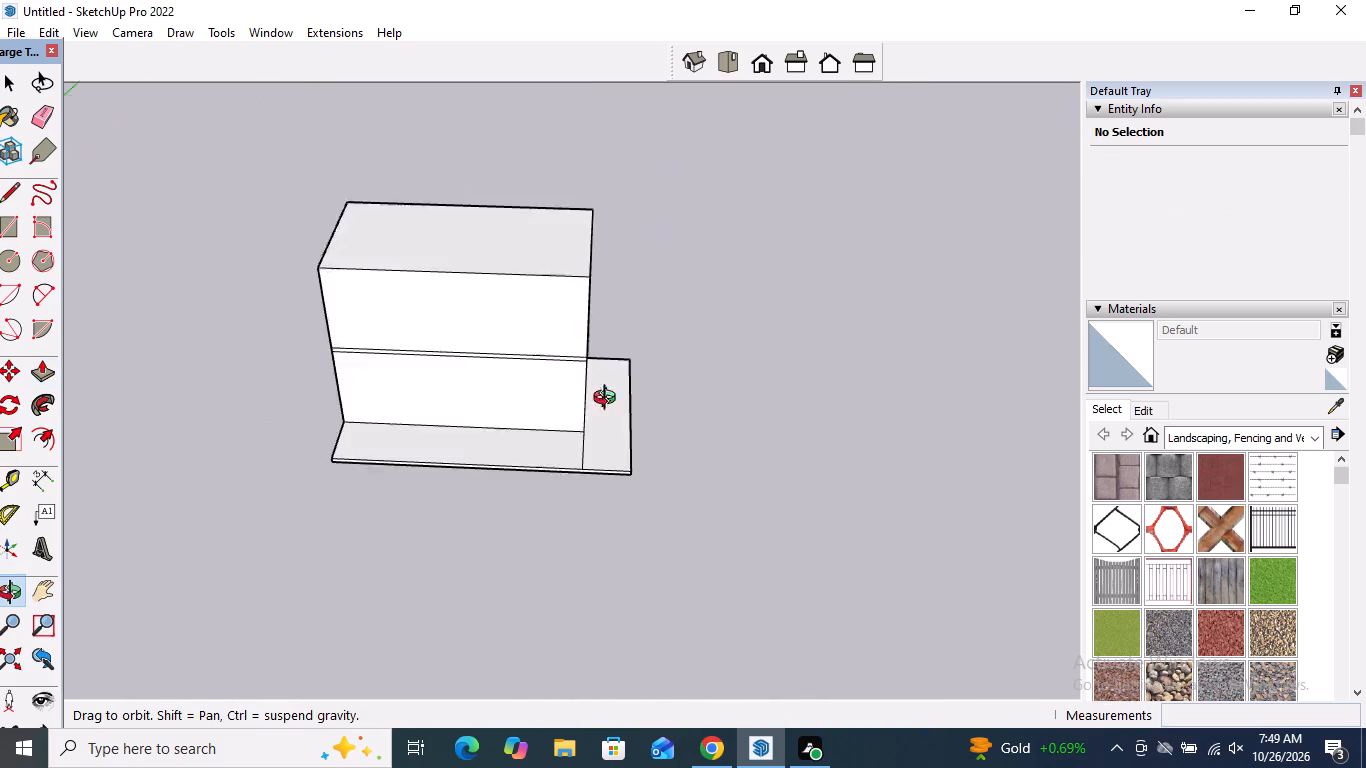
pyautogui.moveTo(609, 400); pyautogui.dragTo(962, 341, button='middle')
pyautogui.scroll(9, 438, 534)
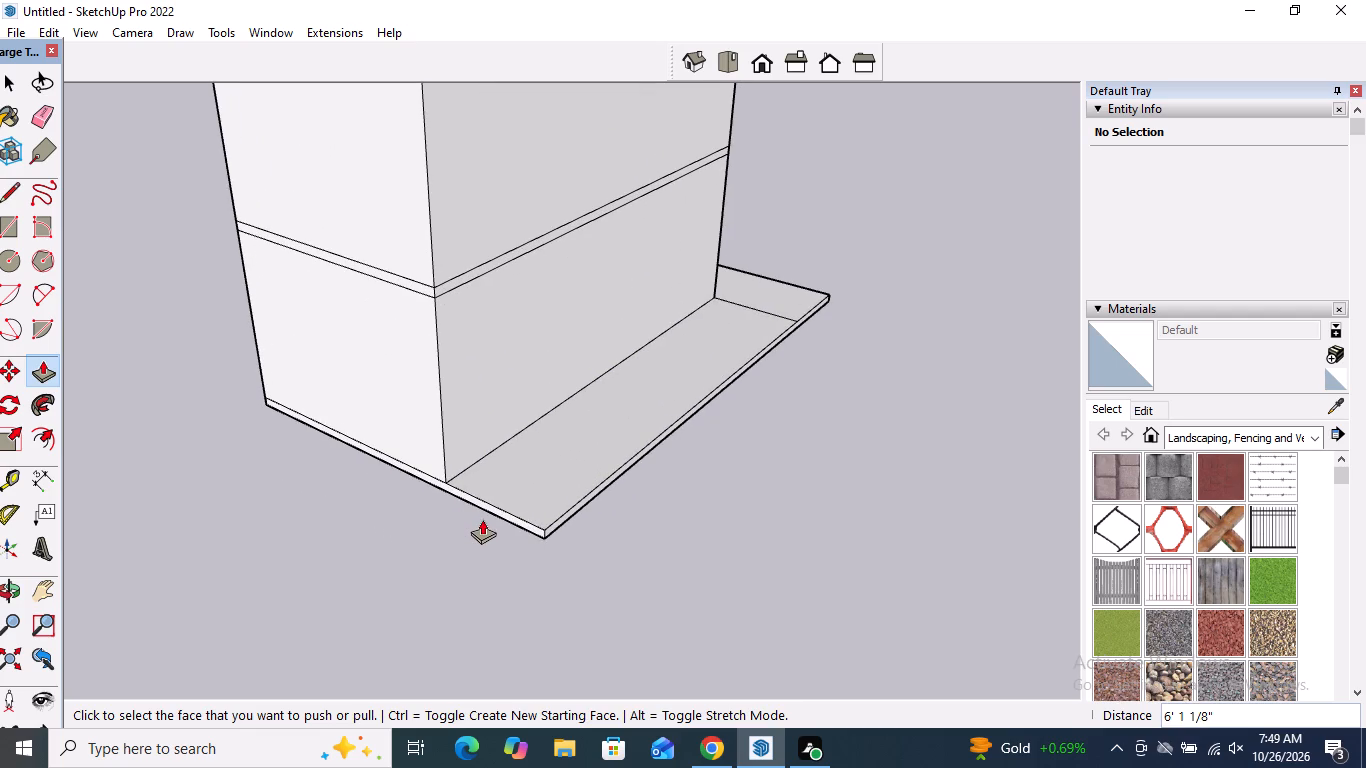
pyautogui.click(491, 511)
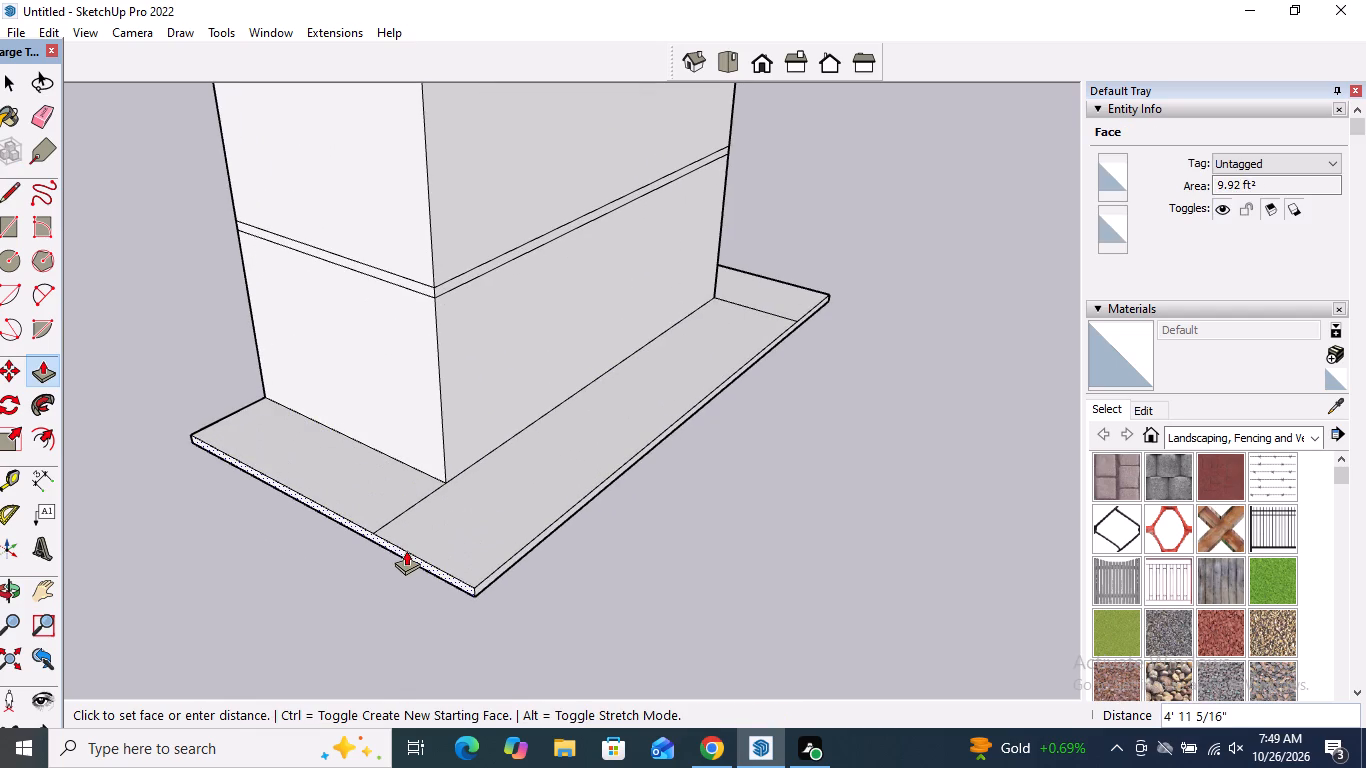
pyautogui.click(389, 557)
# Erase the two leftover seam lines on the base slab's projecting top surface, one near each extended corner.
pyautogui.click(48, 124)
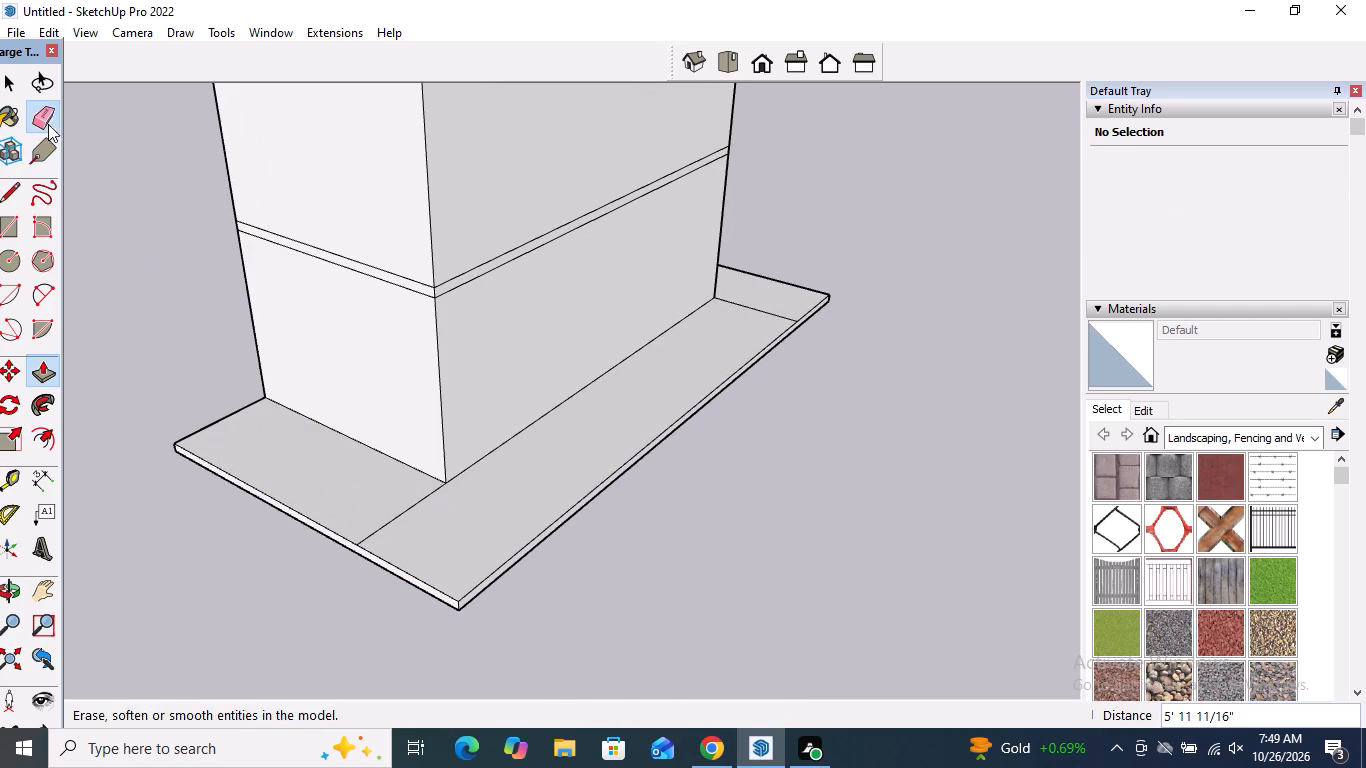
pyautogui.scroll(2, 365, 501)
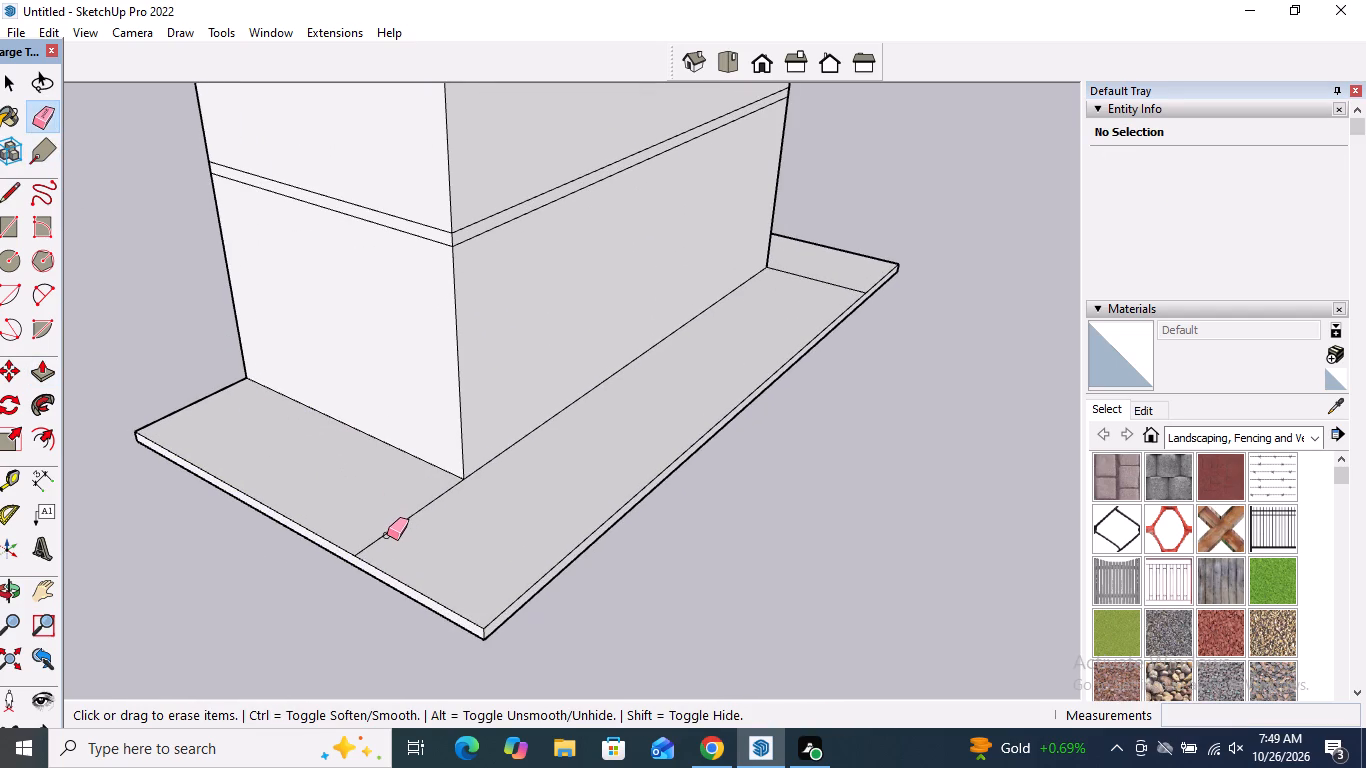
pyautogui.click(387, 533)
pyautogui.scroll(-10, 366, 534)
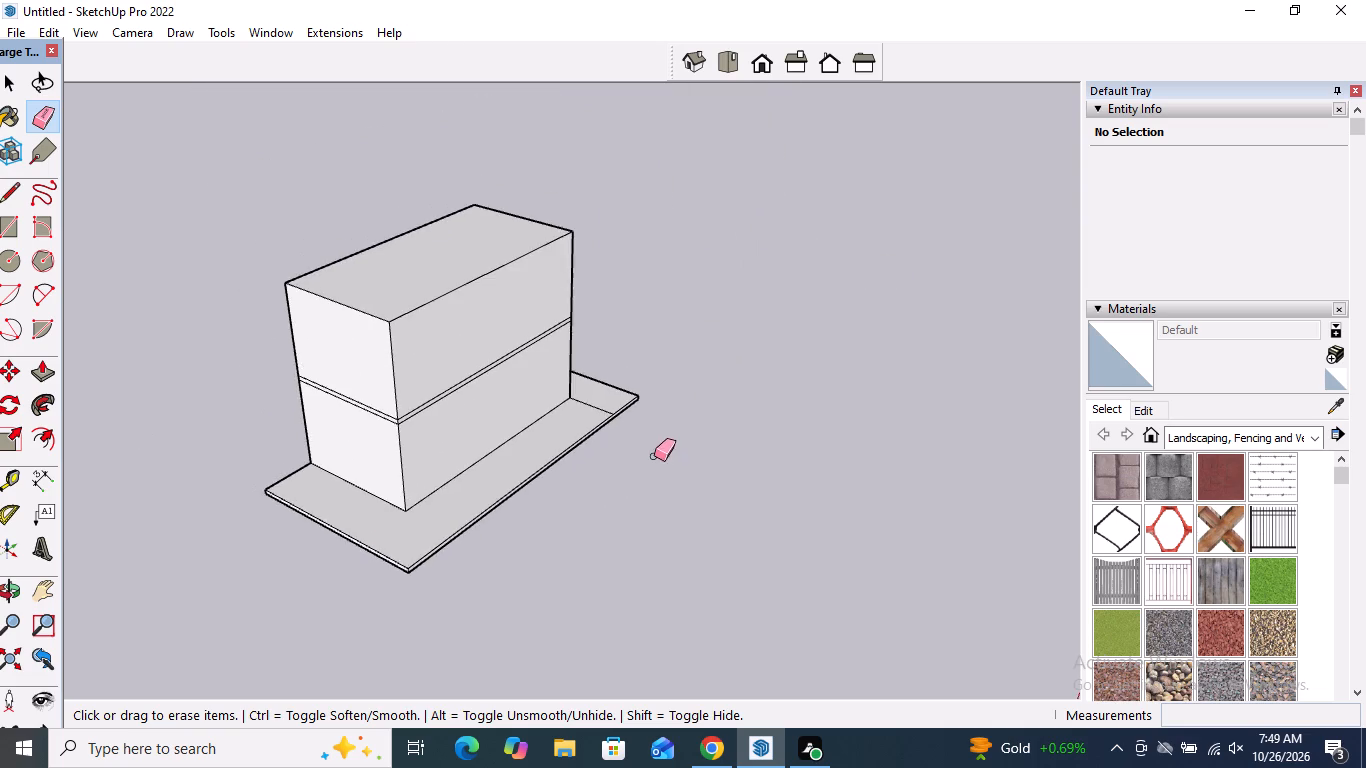
pyautogui.moveTo(645, 462); pyautogui.dragTo(198, 514, button='middle')
pyautogui.scroll(7, 760, 435)
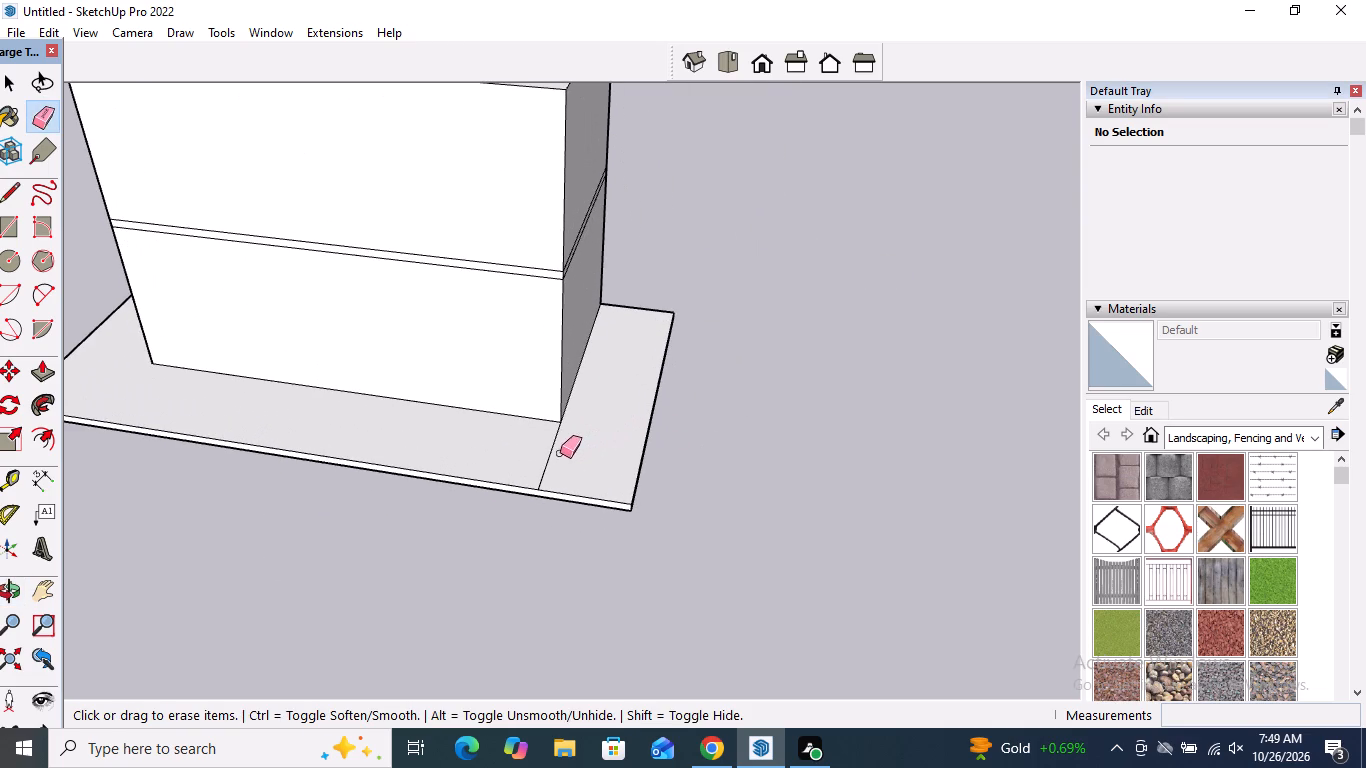
pyautogui.click(549, 457)
pyautogui.scroll(-4, 835, 475)
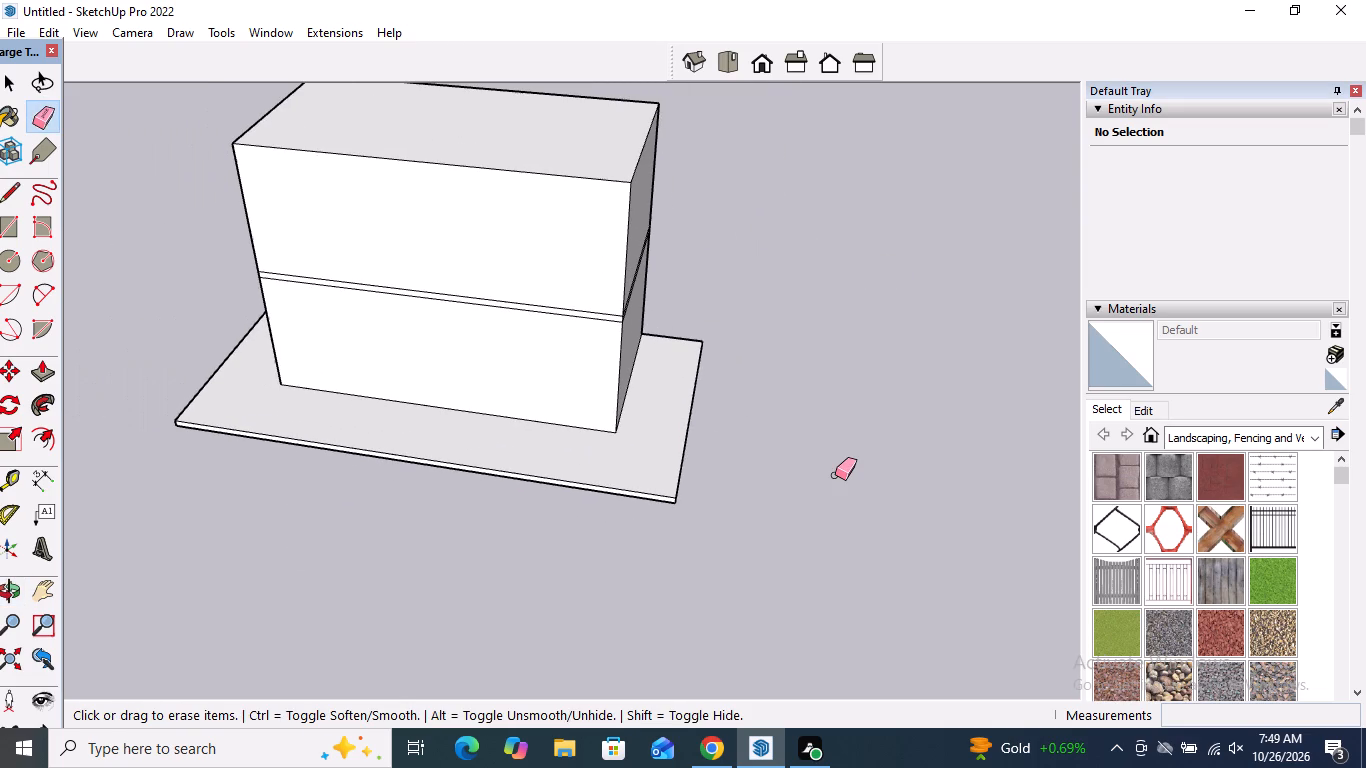
pyautogui.press('space')
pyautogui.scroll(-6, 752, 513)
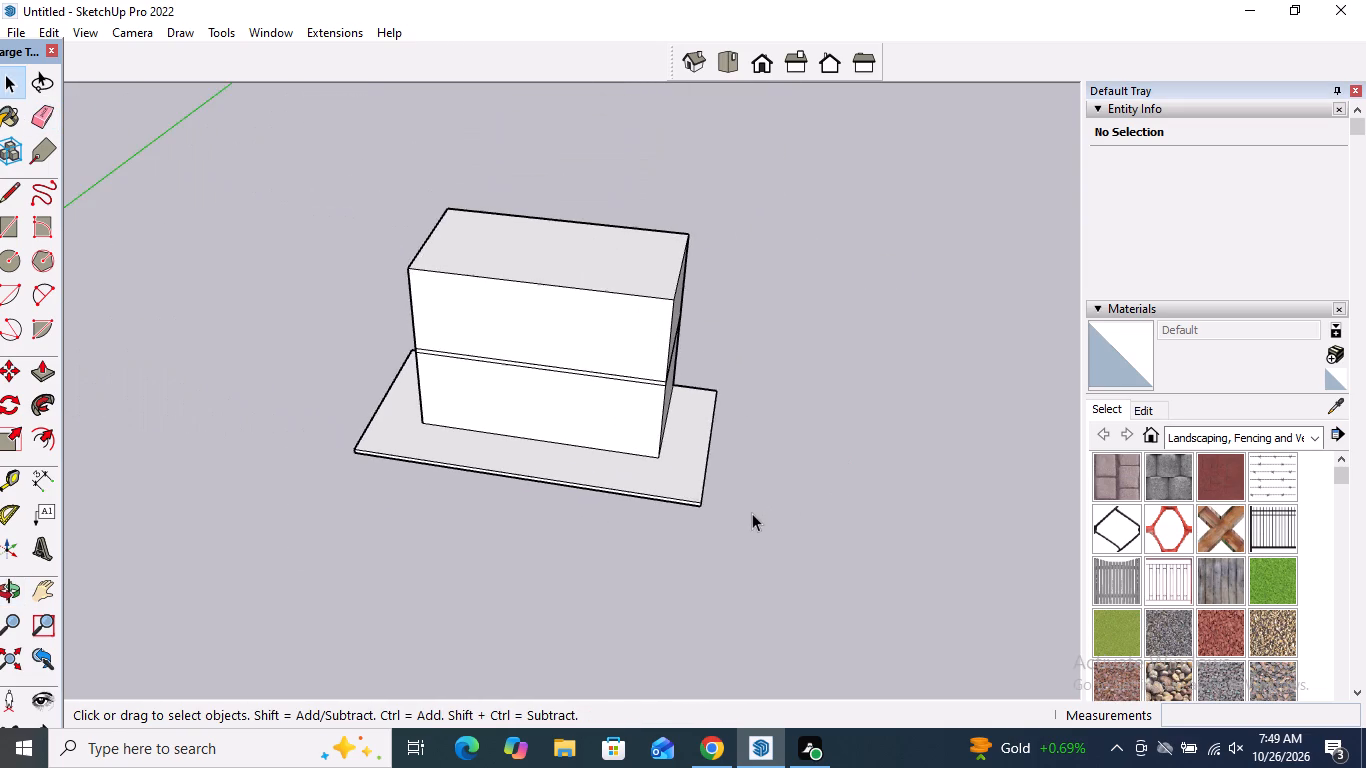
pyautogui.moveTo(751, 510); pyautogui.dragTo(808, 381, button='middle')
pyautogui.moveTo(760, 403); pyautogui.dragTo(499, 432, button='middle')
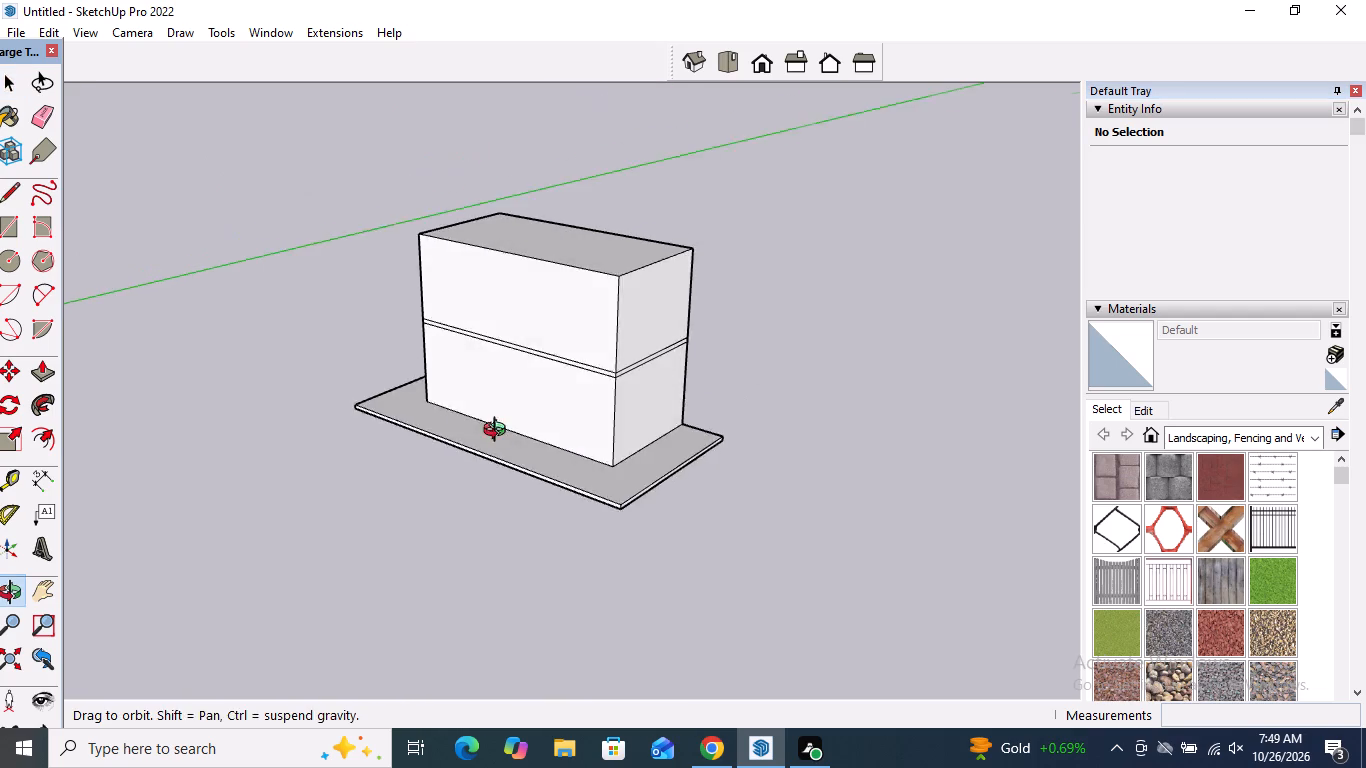
# Push/Pull the intermediate floor slab's long side face outward by about 6' 1", in line with the base slab's edge below.
pyautogui.moveTo(499, 432); pyautogui.dragTo(456, 432, button='middle')
pyautogui.scroll(6, 547, 331)
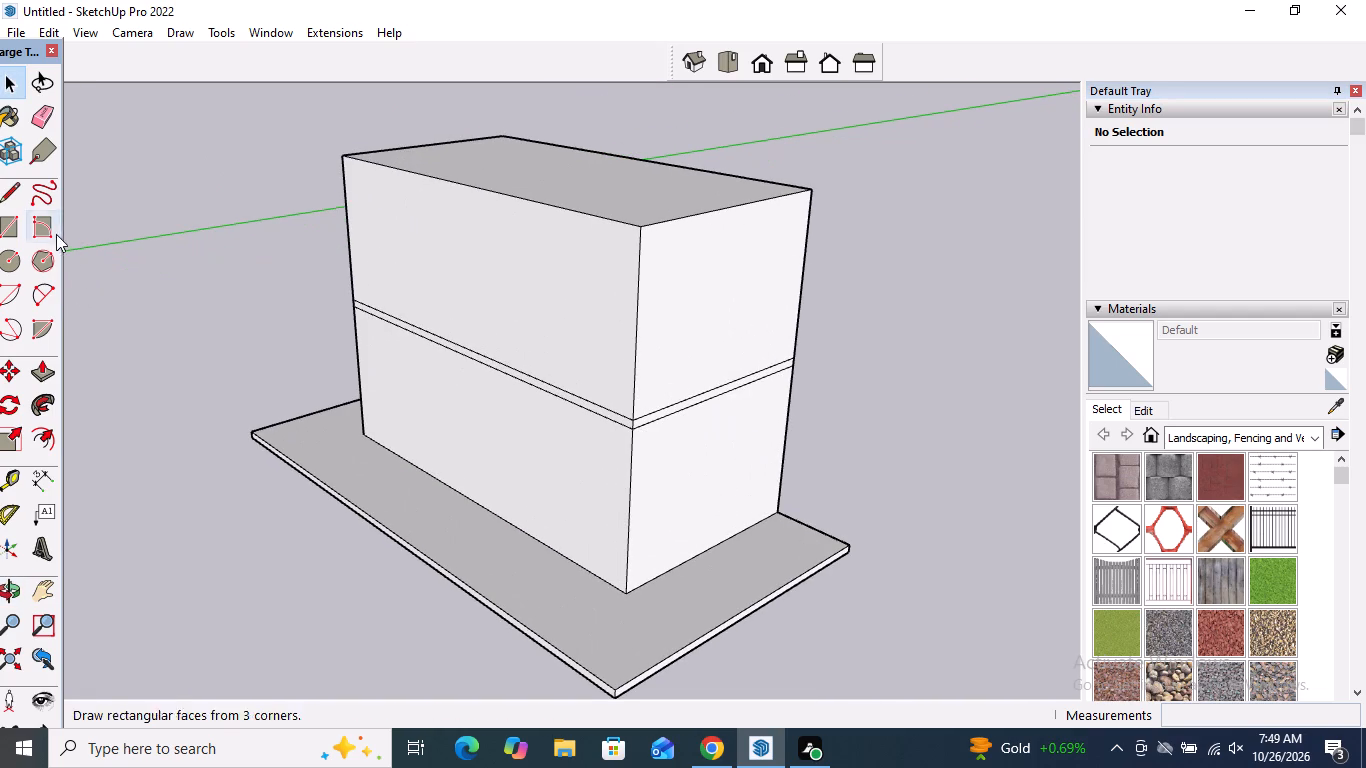
pyautogui.click(46, 374)
pyautogui.scroll(3, 494, 380)
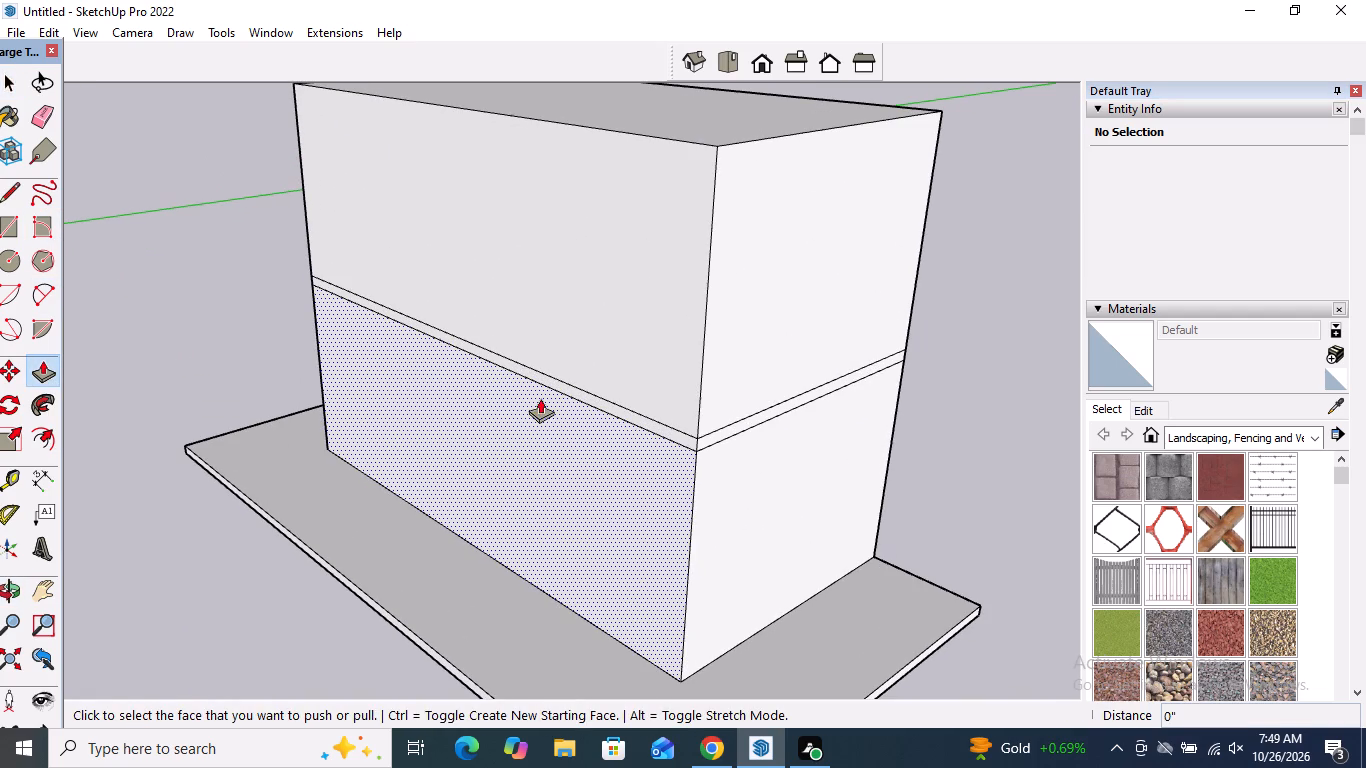
pyautogui.click(565, 391)
pyautogui.scroll(-5, 519, 406)
pyautogui.click(470, 566)
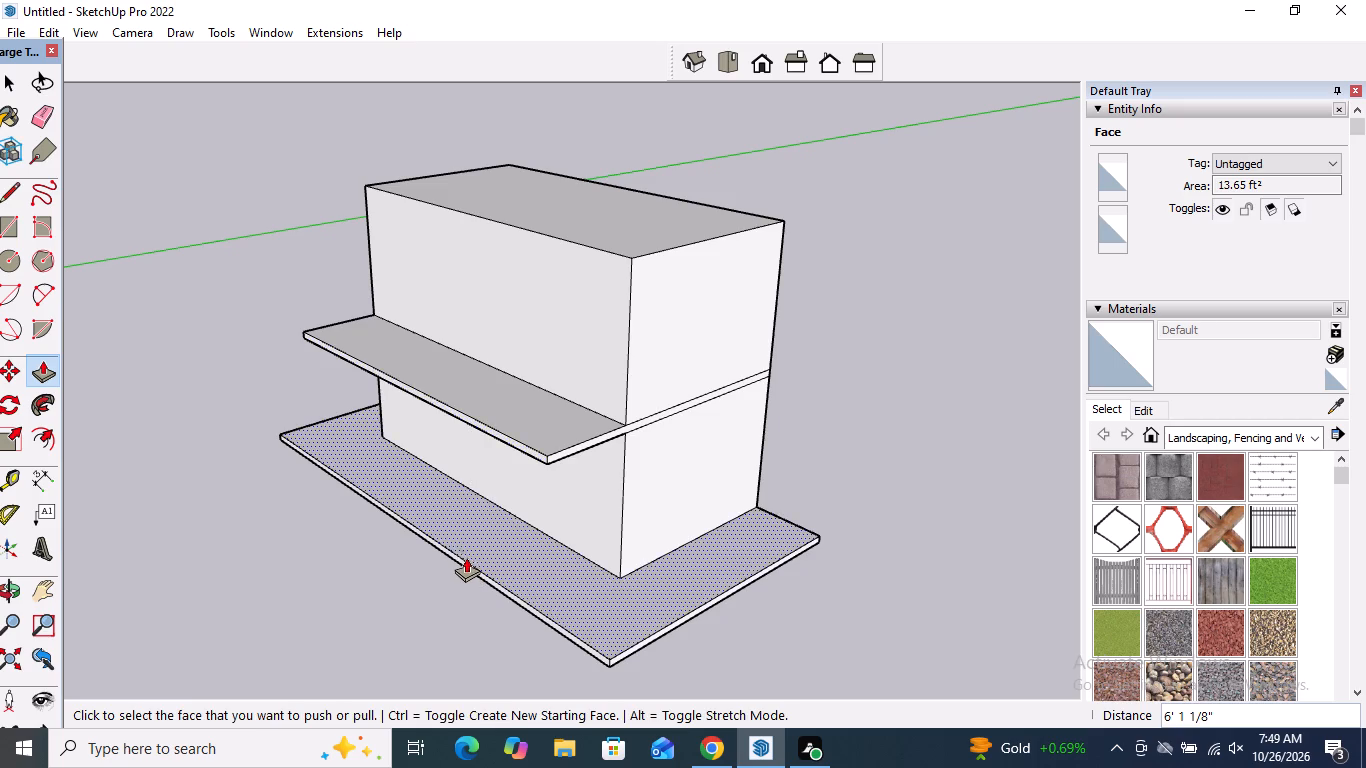
# Examine the building's long side from near eye level, checking the projecting intermediate slab against the base slab.
pyautogui.scroll(-3, 454, 533)
pyautogui.moveTo(459, 515); pyautogui.dragTo(640, 431, button='middle')
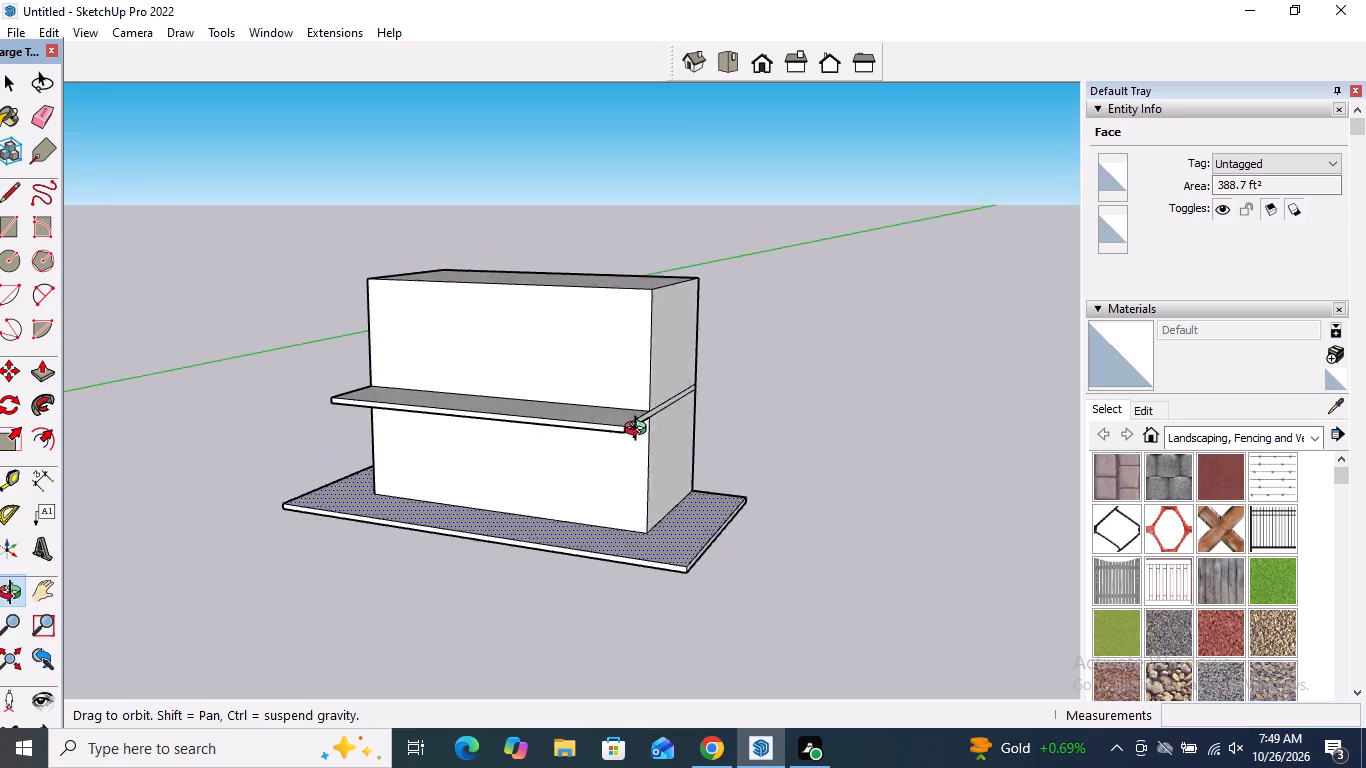
pyautogui.moveTo(640, 431); pyautogui.dragTo(805, 362, button='middle')
pyautogui.scroll(2, 806, 365)
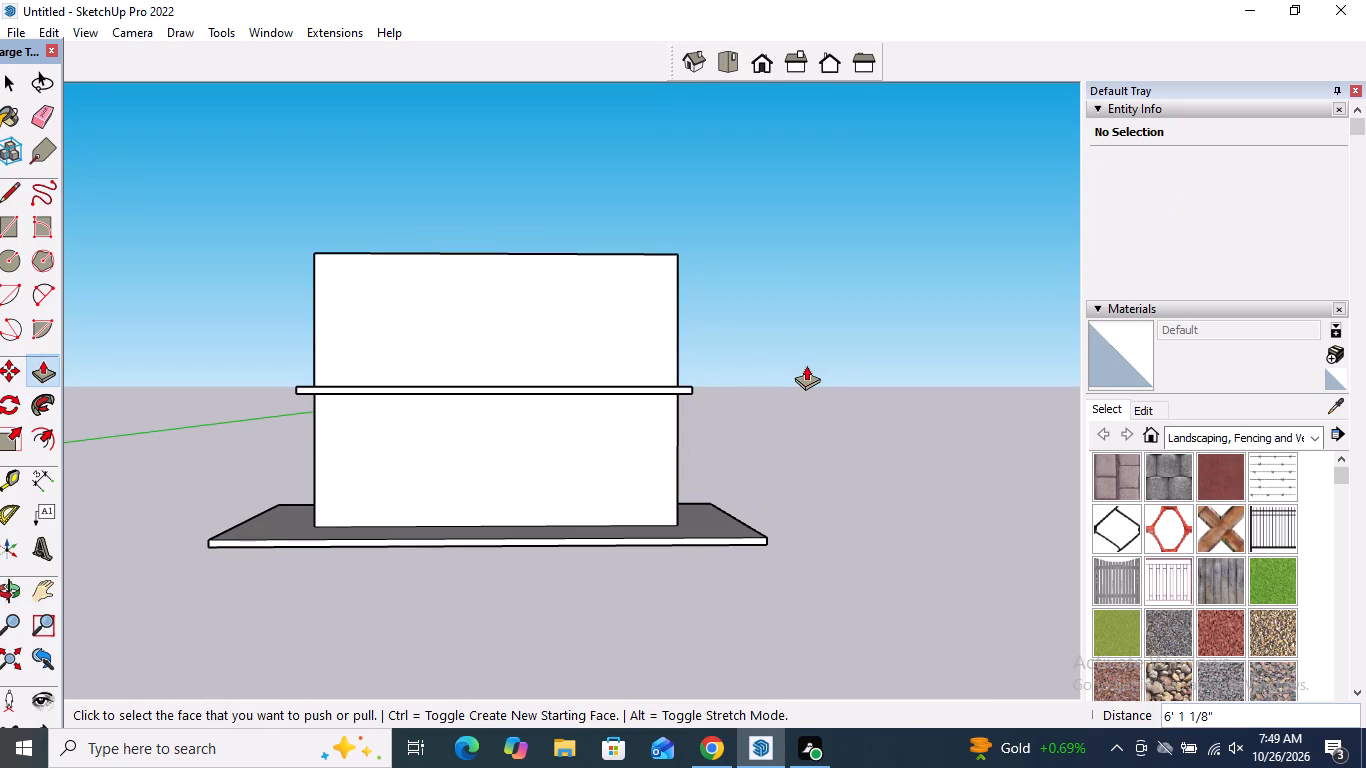
pyautogui.moveTo(798, 374); pyautogui.dragTo(815, 371, button='middle')
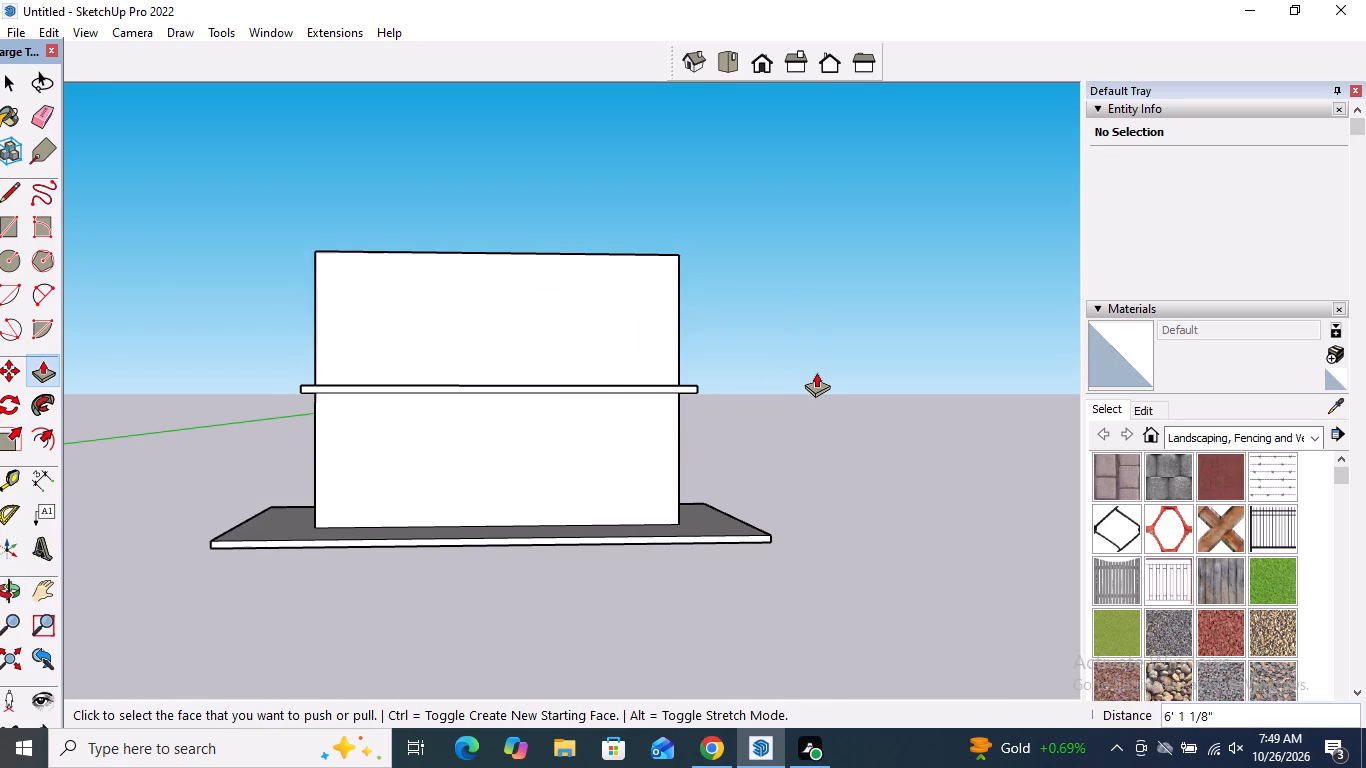
pyautogui.scroll(1, 816, 372)
pyautogui.scroll(1, 198, 314)
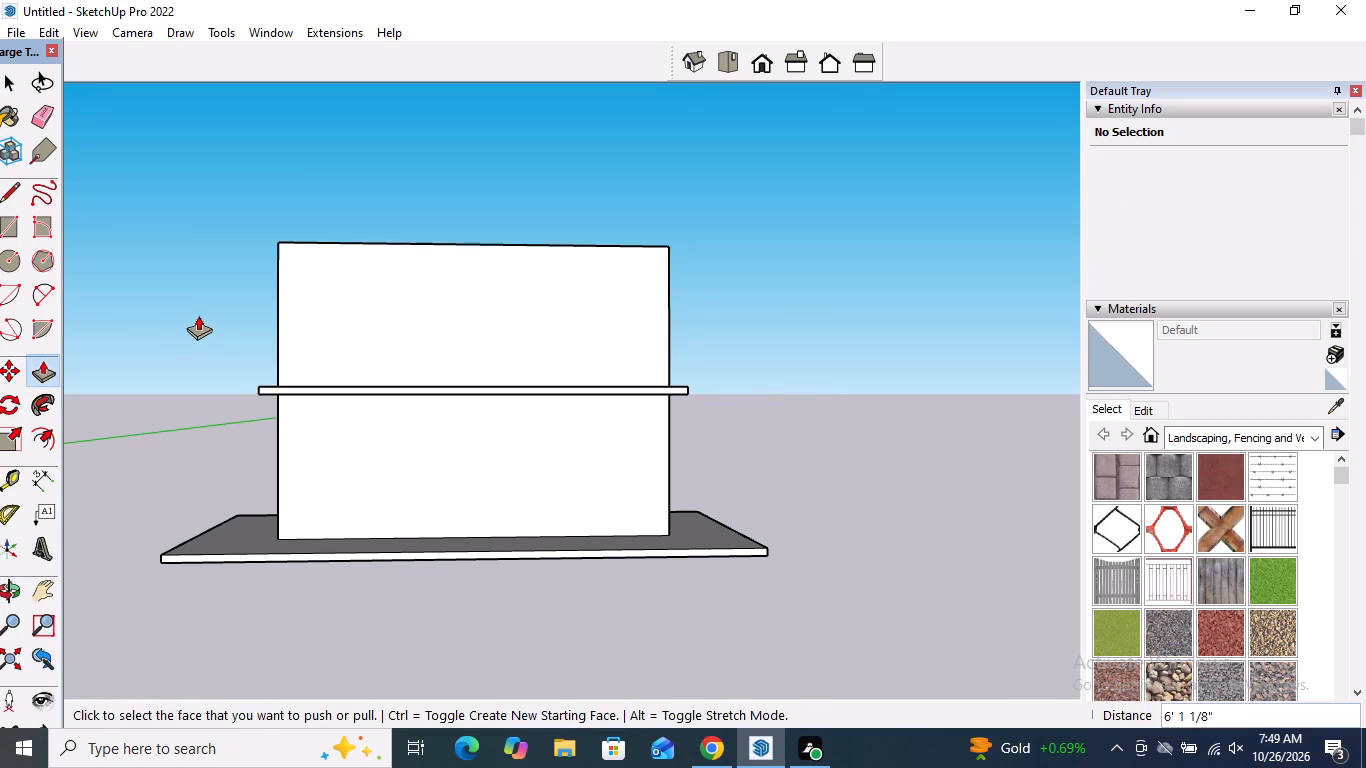
pyautogui.press('space')
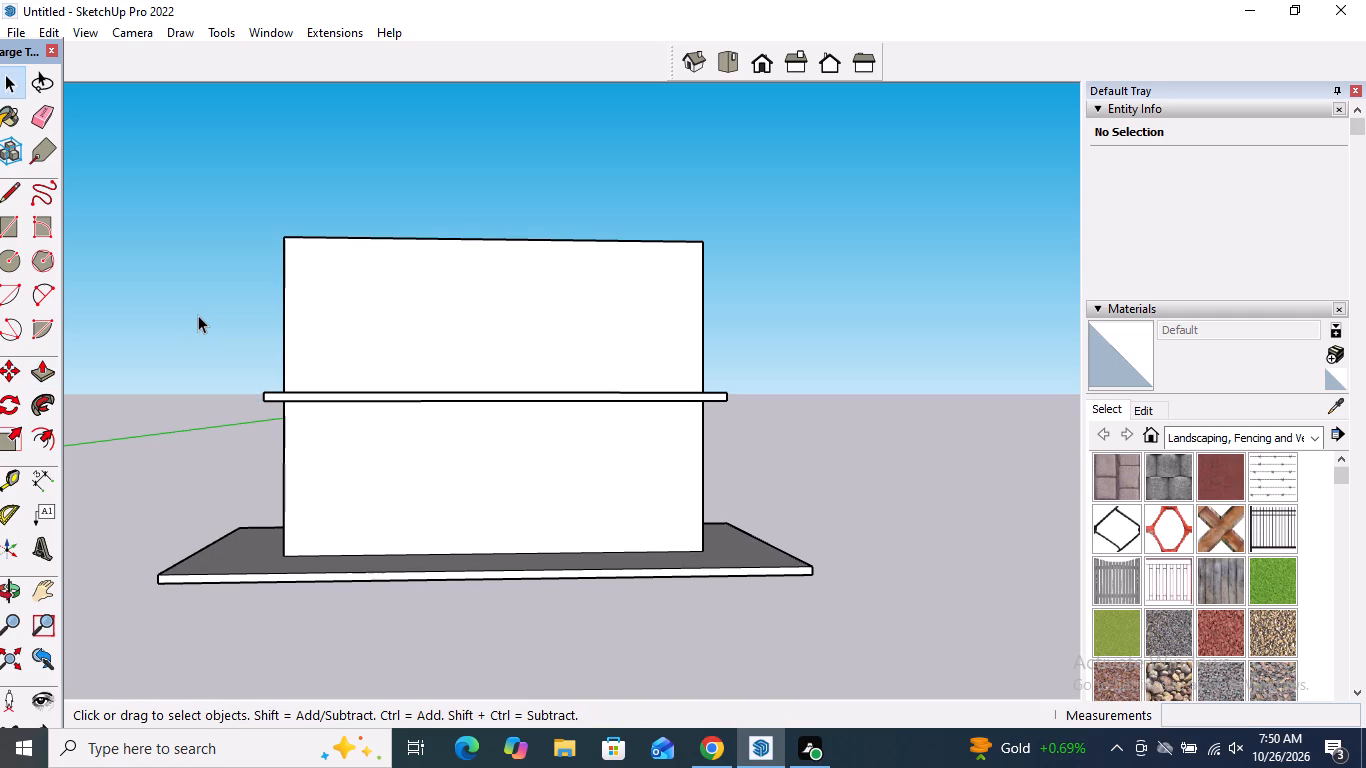
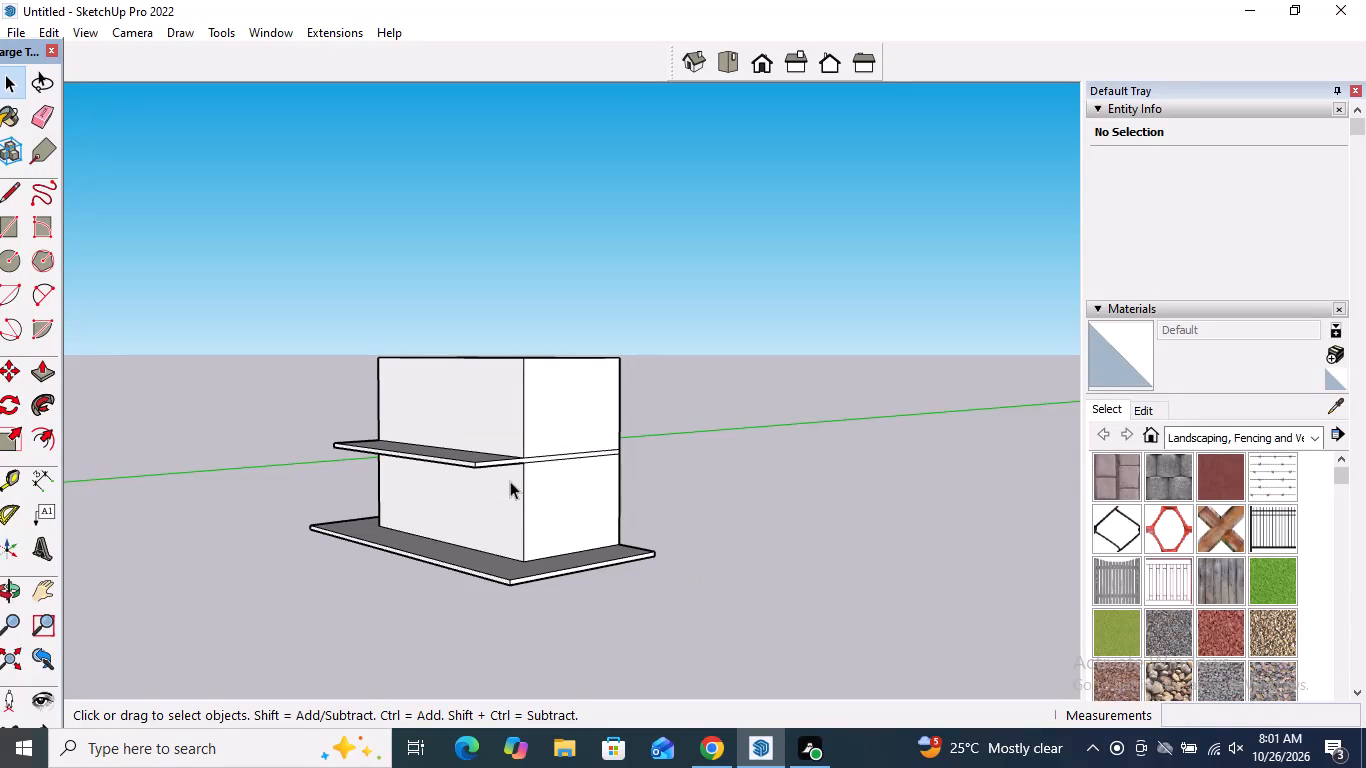
# Push/Pull the building's top face up 6" as a new starting face to form the next floor slab.
pyautogui.moveTo(509, 481); pyautogui.dragTo(638, 459, button='middle')
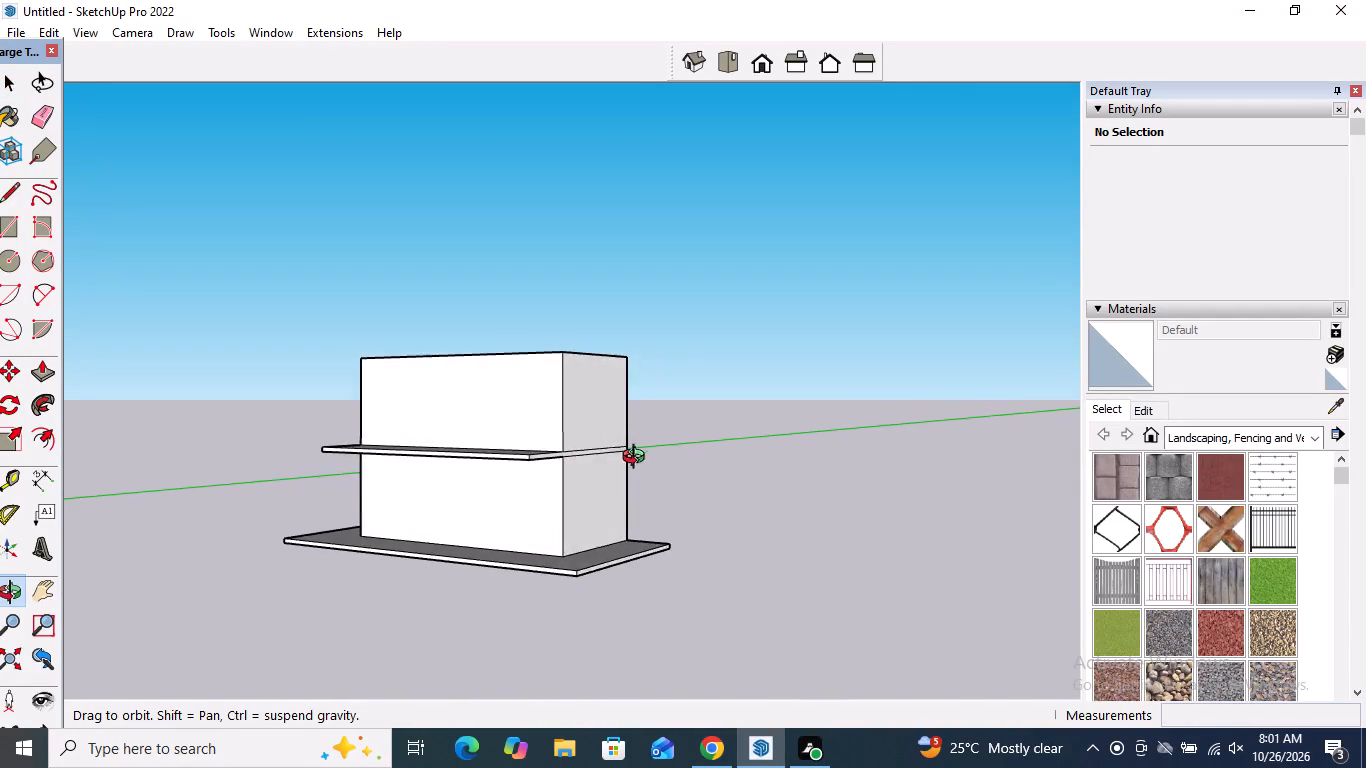
pyautogui.moveTo(638, 459); pyautogui.dragTo(784, 583, button='middle')
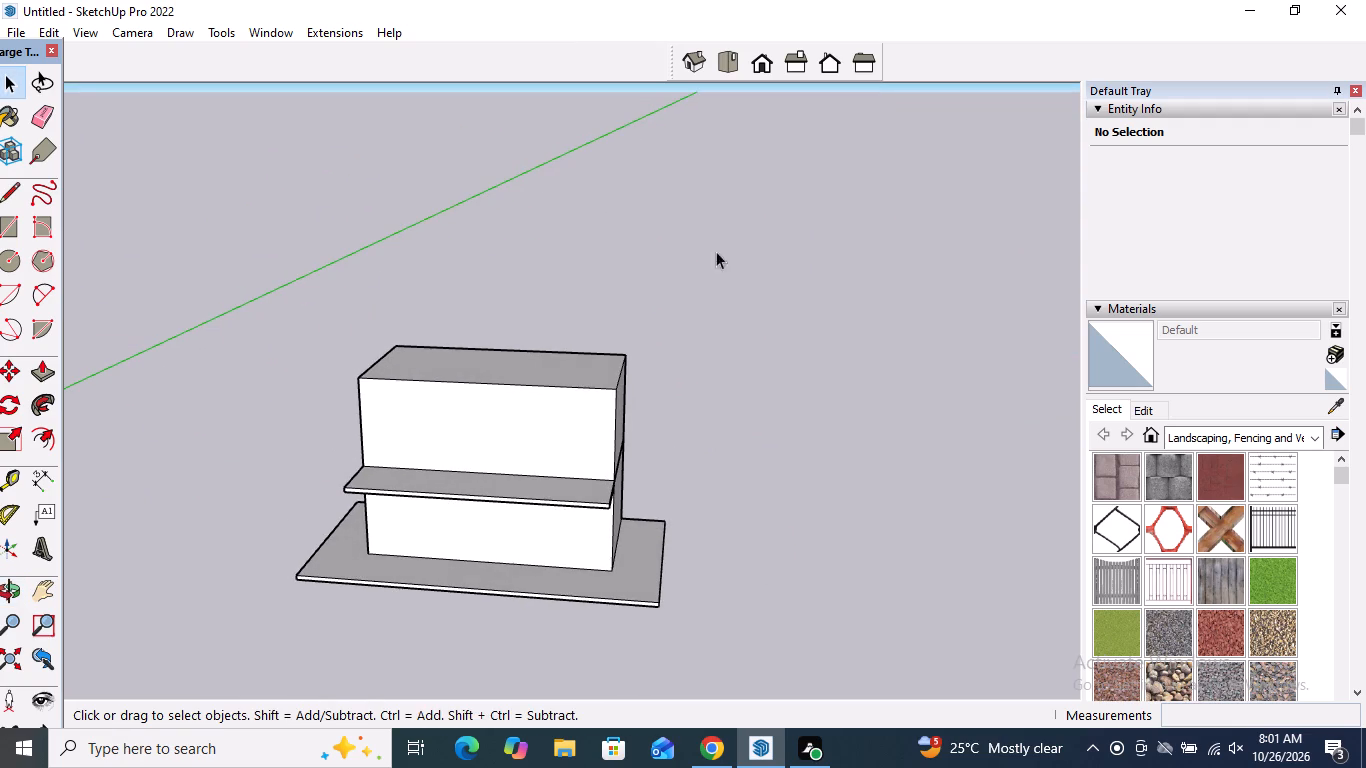
pyautogui.scroll(2, 593, 257)
pyautogui.click(41, 373)
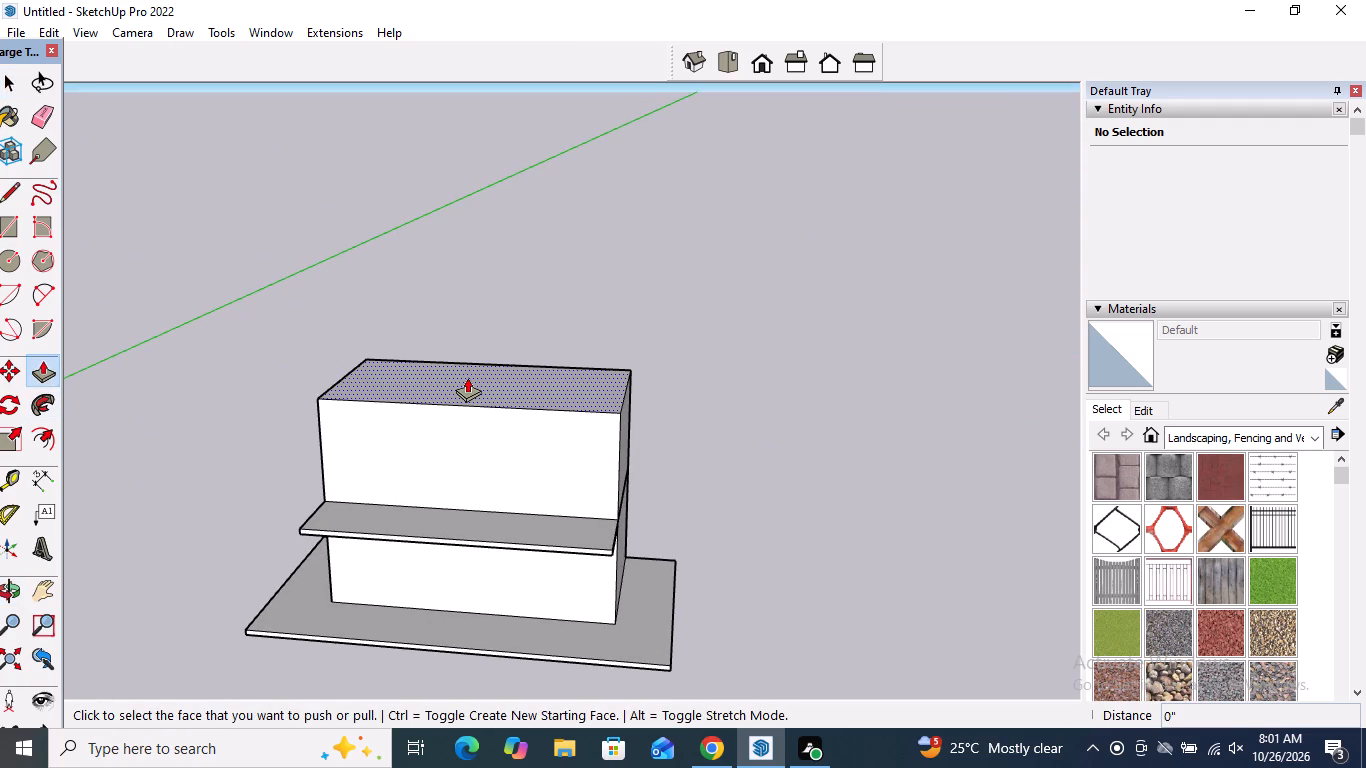
pyautogui.click(467, 377)
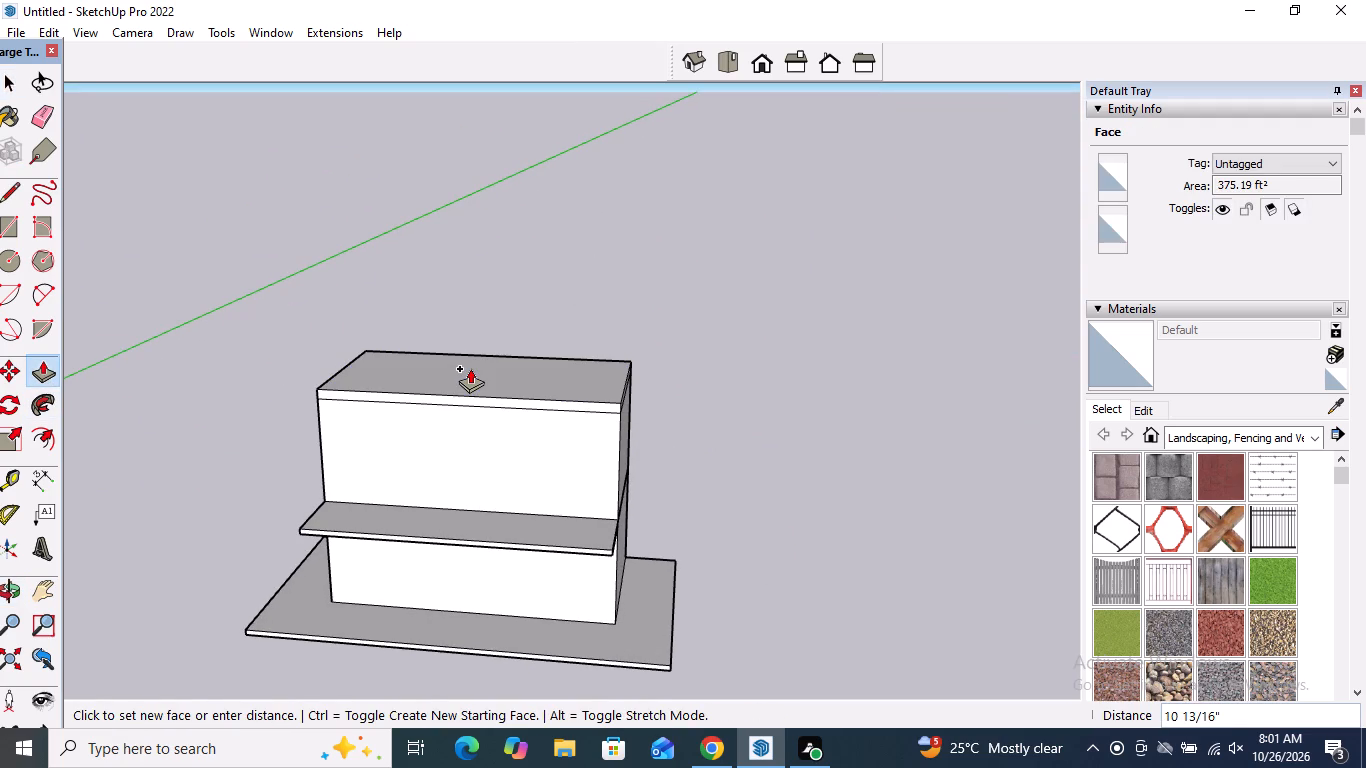
pyautogui.press('6')
pyautogui.hotkey('shift', '"')
pyautogui.press('Return')
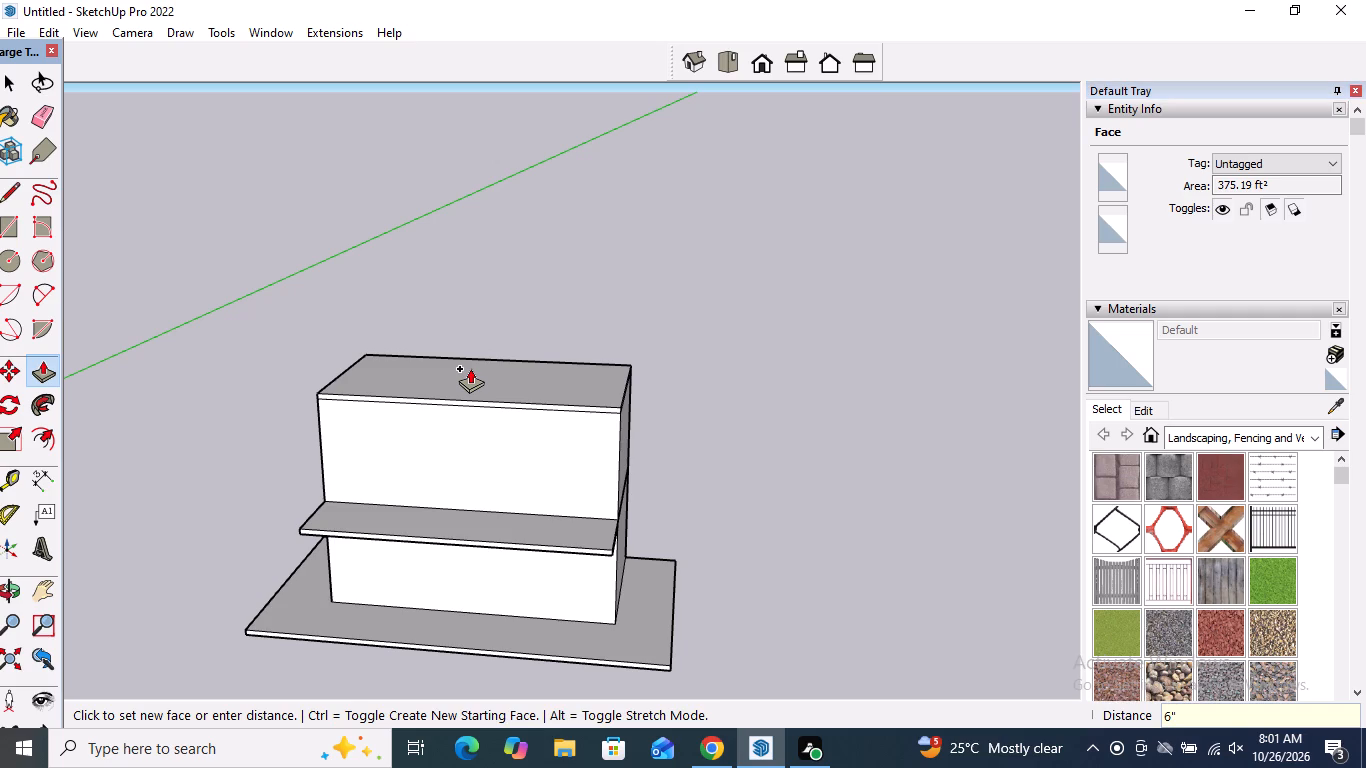
# Push/Pull the new slab's top face up 10' as a new starting face to form the third storey.
pyautogui.click(483, 366)
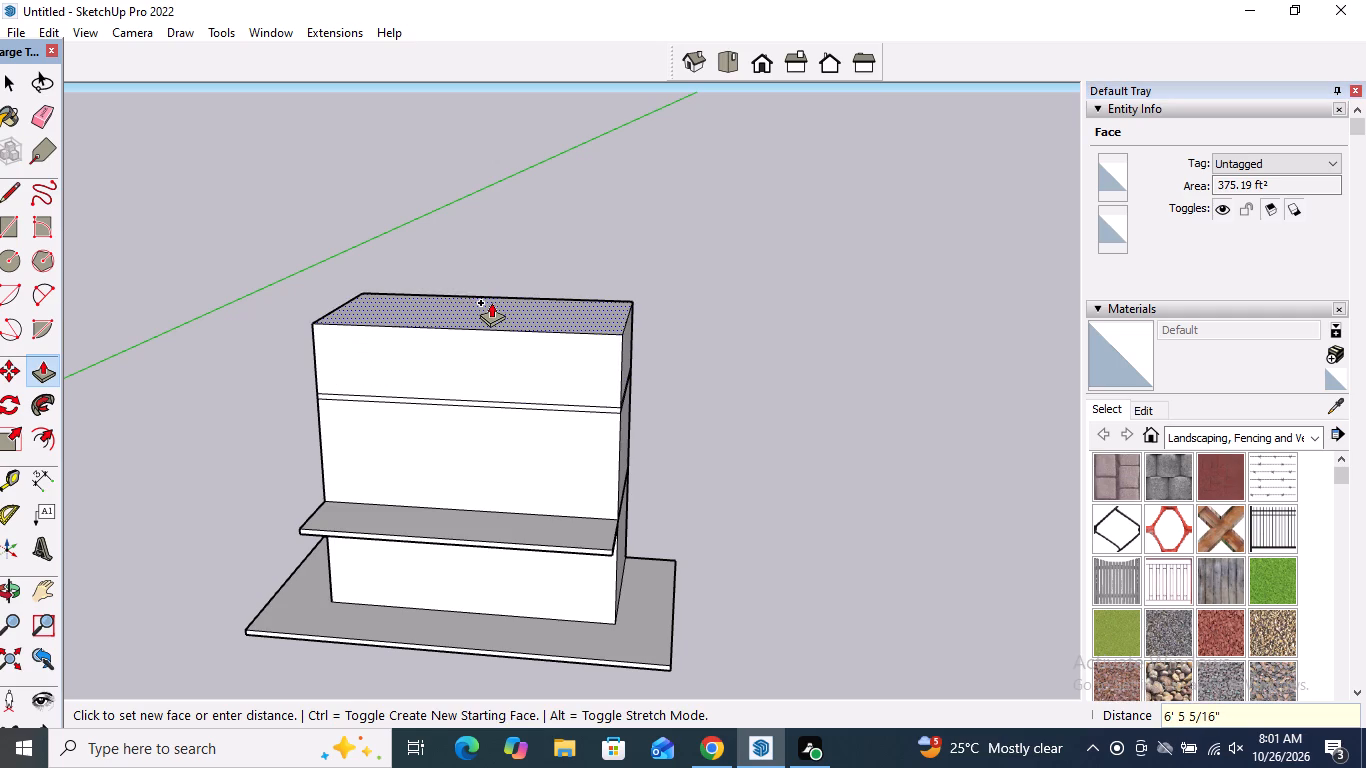
pyautogui.write("10'")
pyautogui.press('Return')
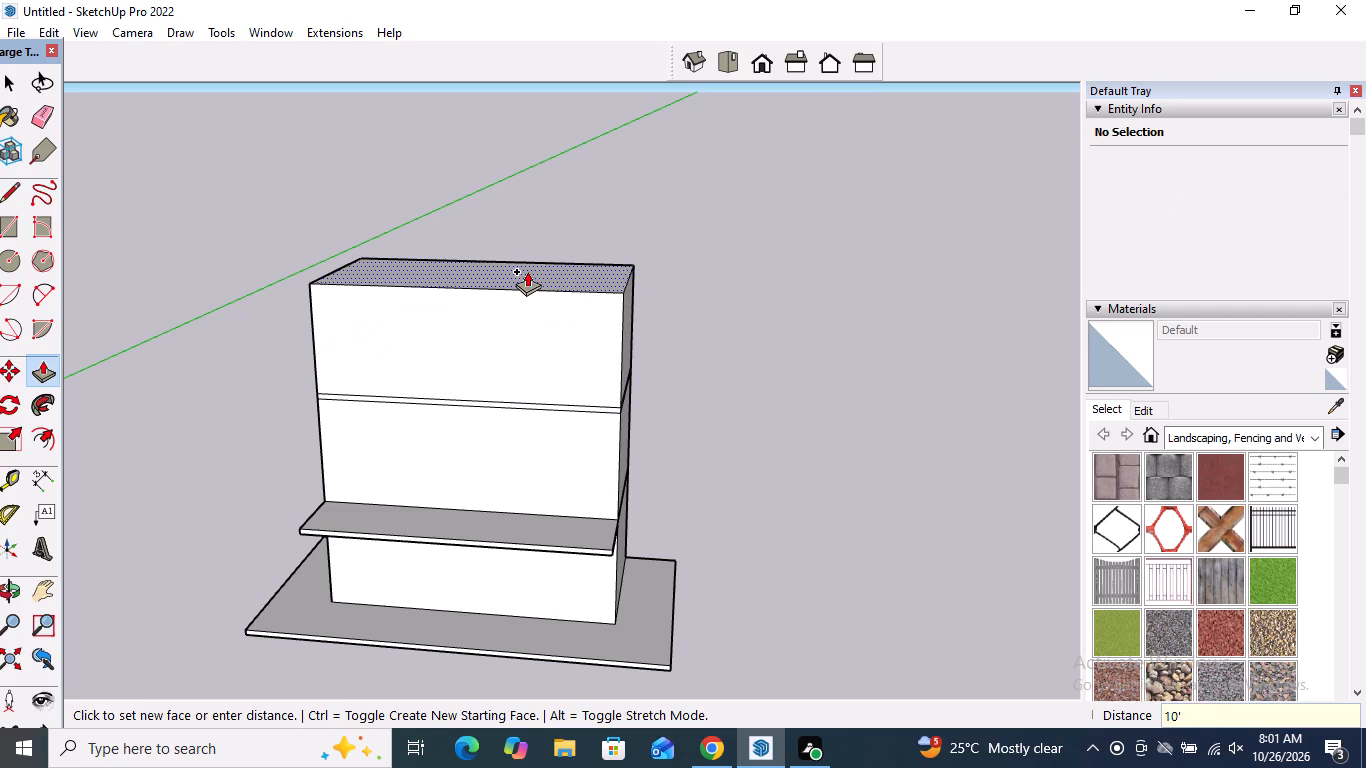
# Push/Pull the upper floor slab's long side face outward by about 6' 1", in line with the slab below.
pyautogui.moveTo(591, 437); pyautogui.dragTo(241, 452, button='middle')
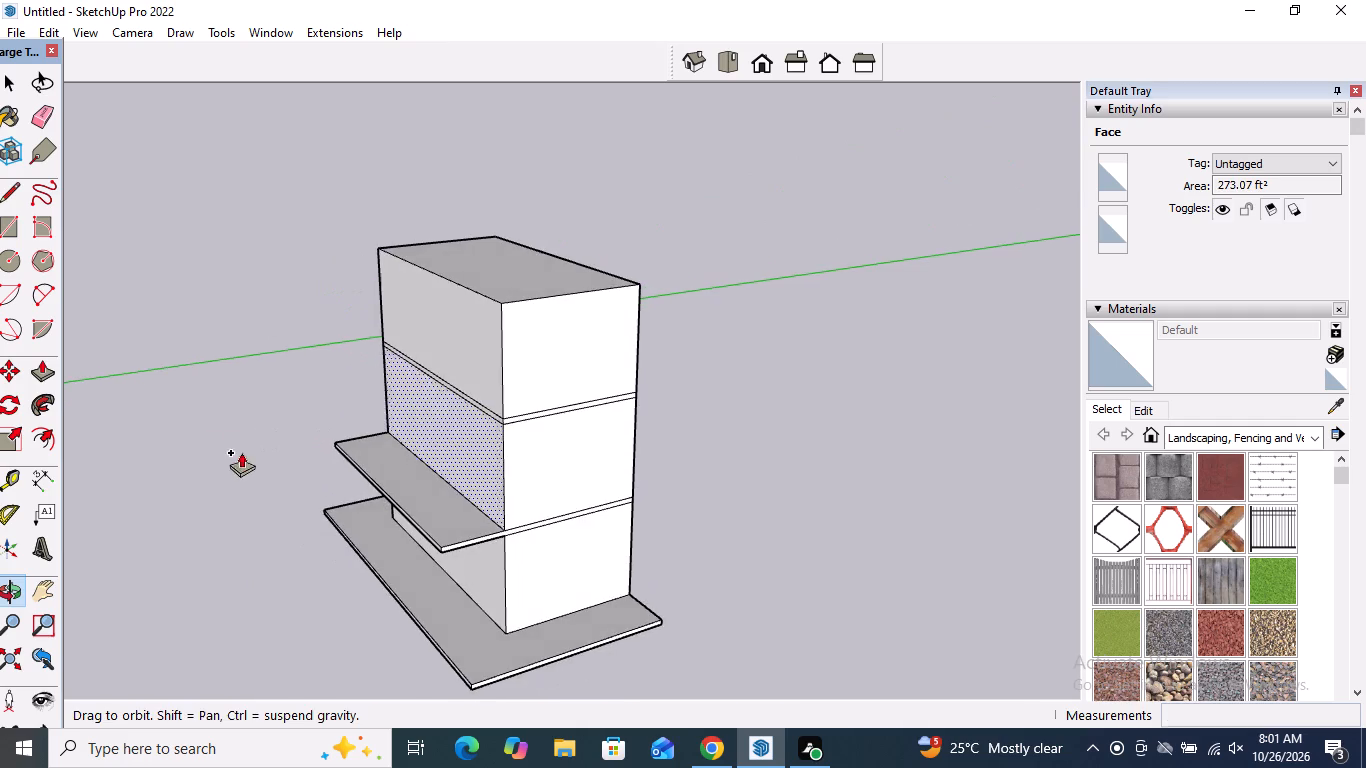
pyautogui.scroll(7, 514, 456)
pyautogui.click(482, 382)
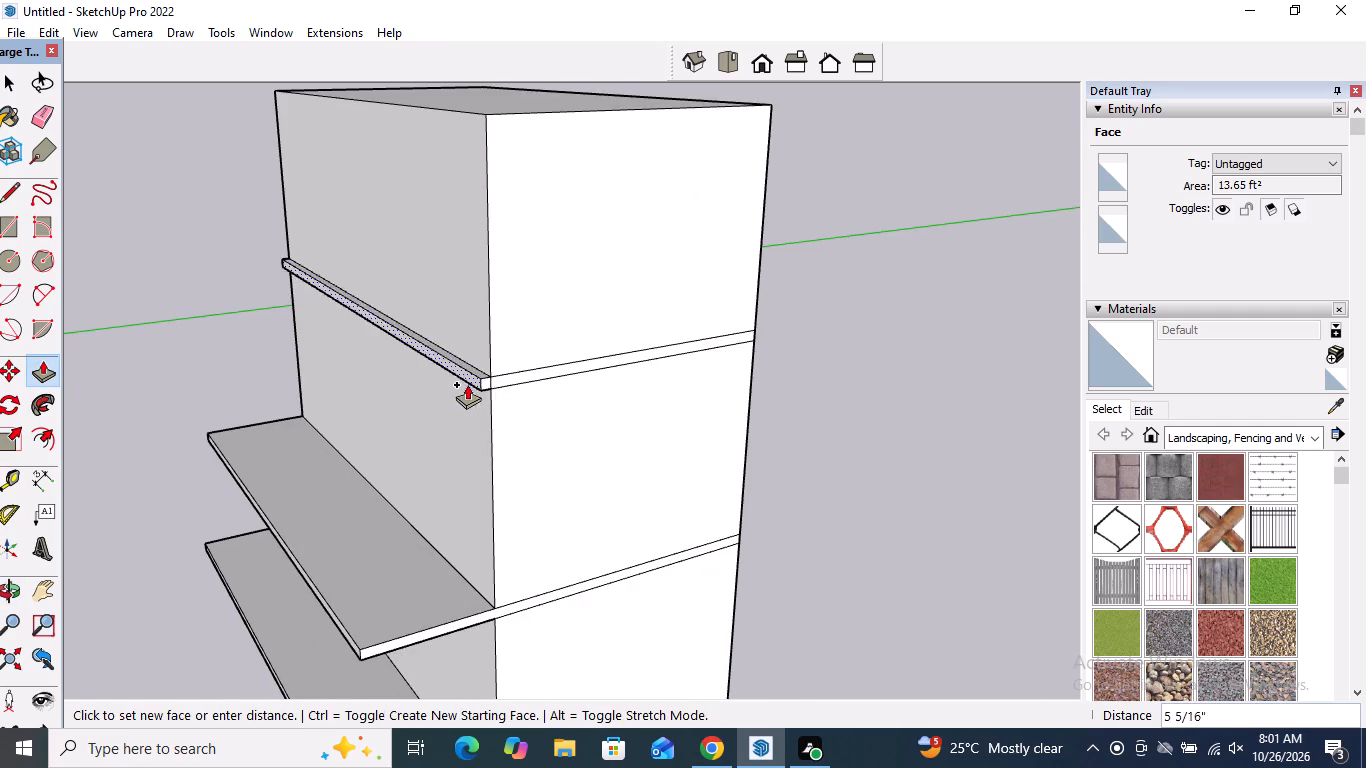
pyautogui.click(343, 636)
# Examine the three-storey mass from its long side, its ends and from below, checking how the slabs project.
pyautogui.scroll(-9, 579, 270)
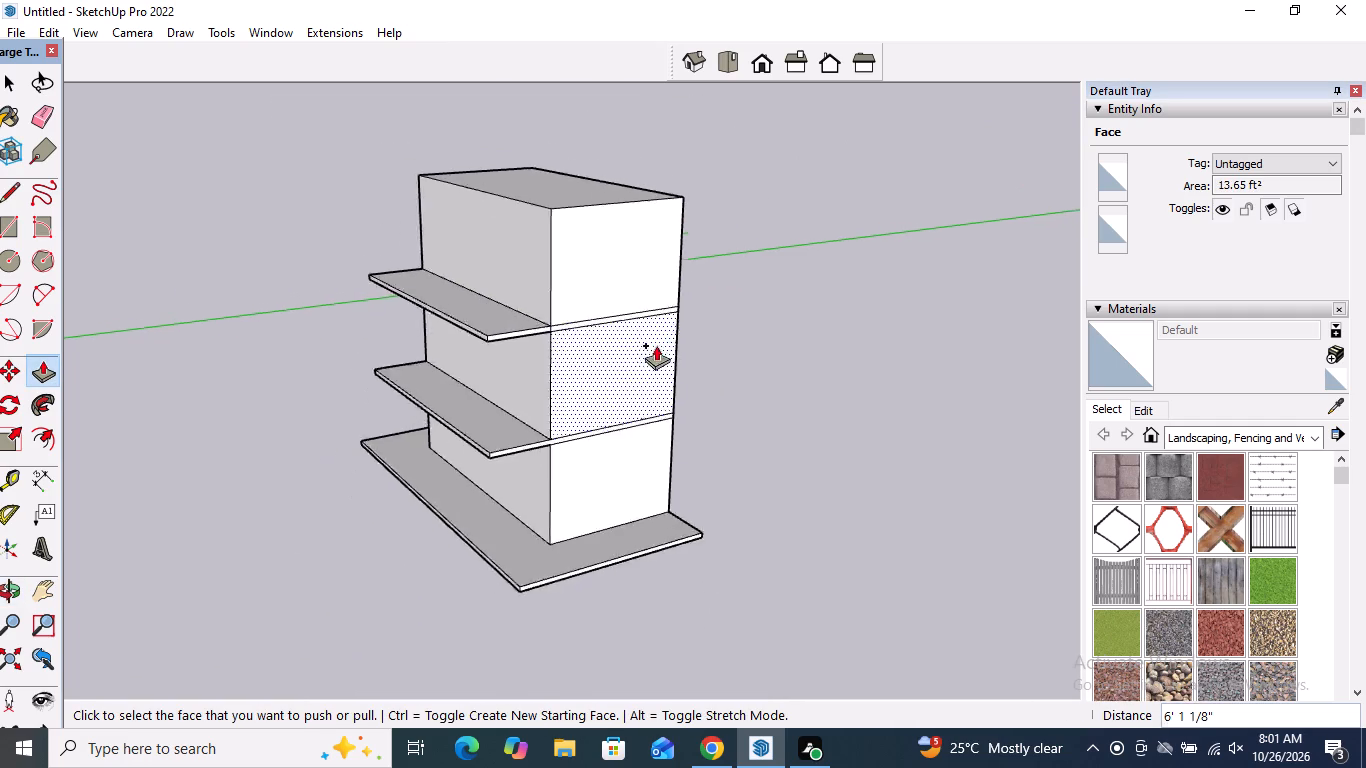
pyautogui.scroll(-2, 656, 345)
pyautogui.scroll(1, 696, 431)
pyautogui.moveTo(694, 429); pyautogui.dragTo(103, 421, button='middle')
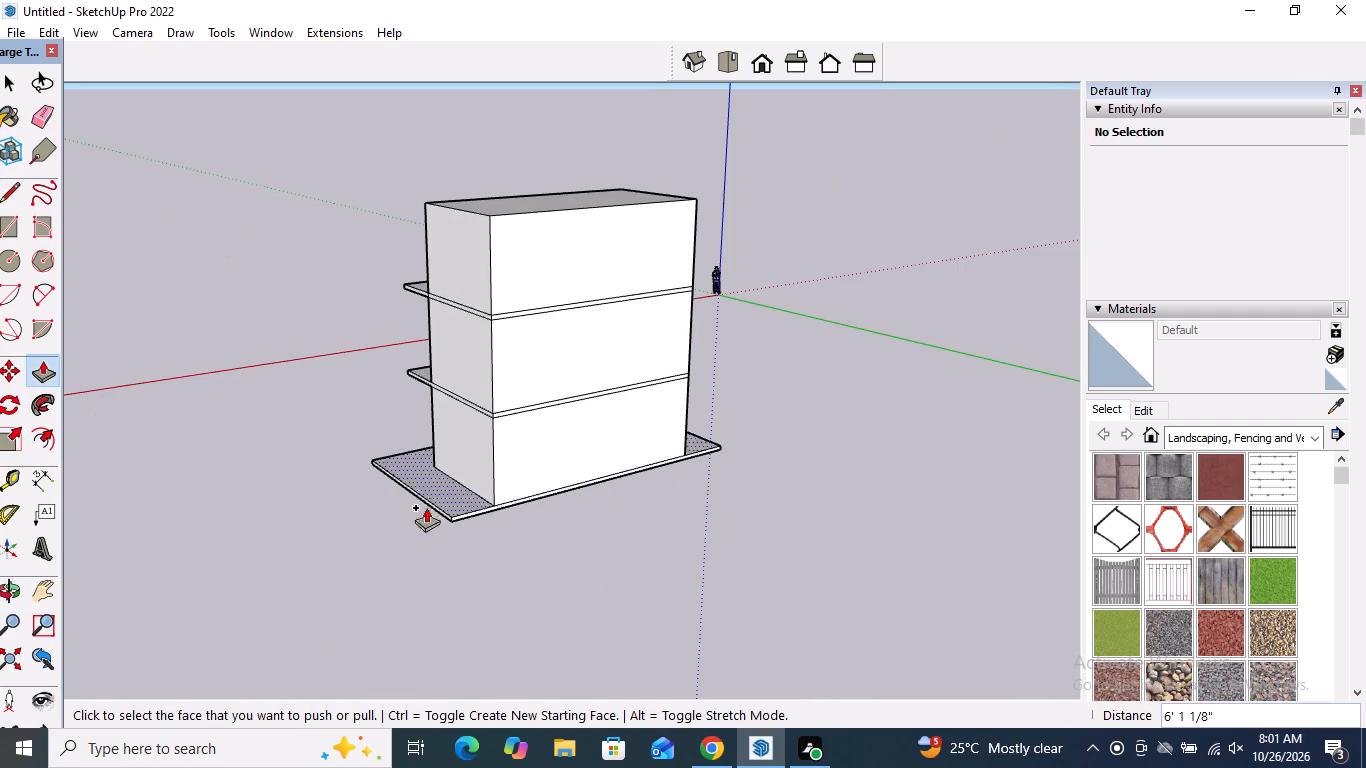
pyautogui.scroll(-5, 834, 332)
pyautogui.moveTo(659, 410); pyautogui.dragTo(1365, 463, button='middle')
pyautogui.moveTo(451, 317); pyautogui.dragTo(561, 340, button='middle')
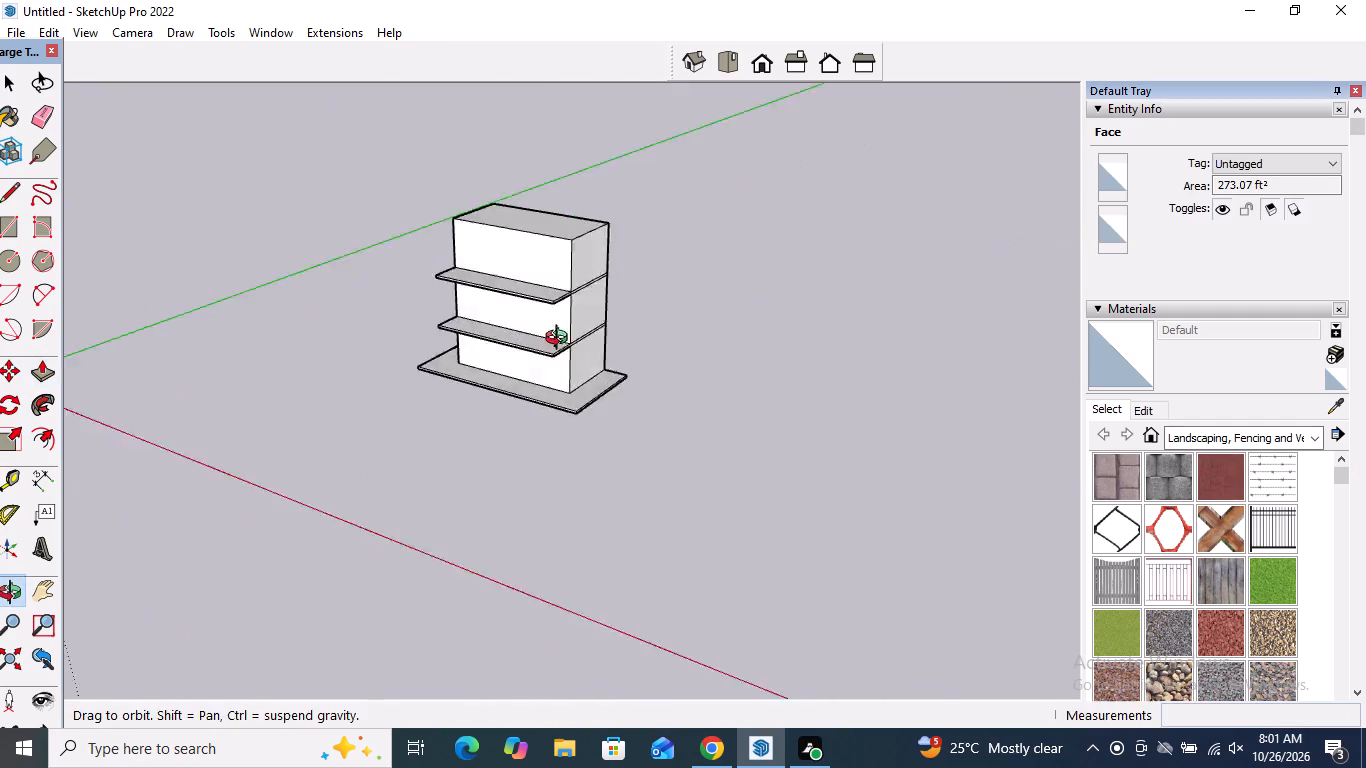
pyautogui.moveTo(561, 340); pyautogui.dragTo(773, 382, button='middle')
pyautogui.scroll(3, 350, 229)
pyautogui.moveTo(594, 352); pyautogui.dragTo(593, 248, button='middle')
pyautogui.scroll(5, 625, 195)
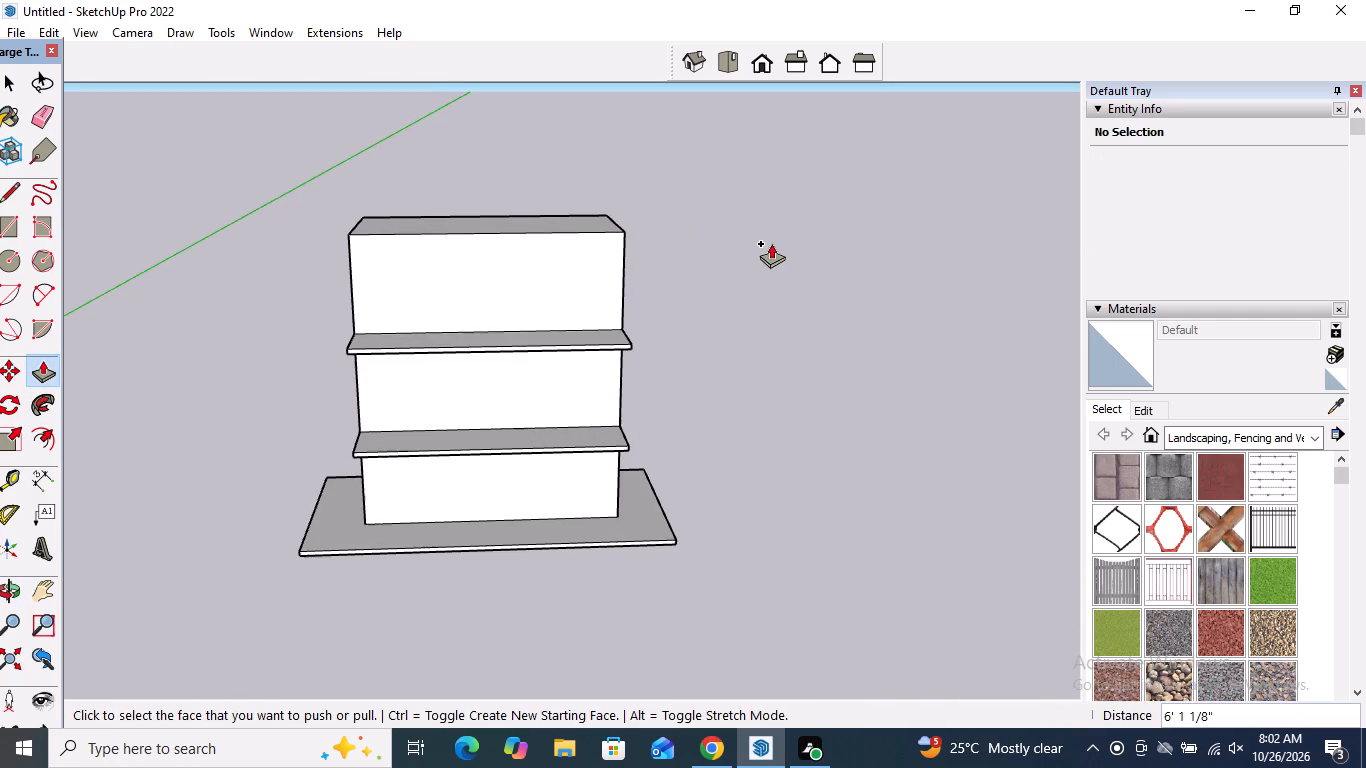
pyautogui.press('space')
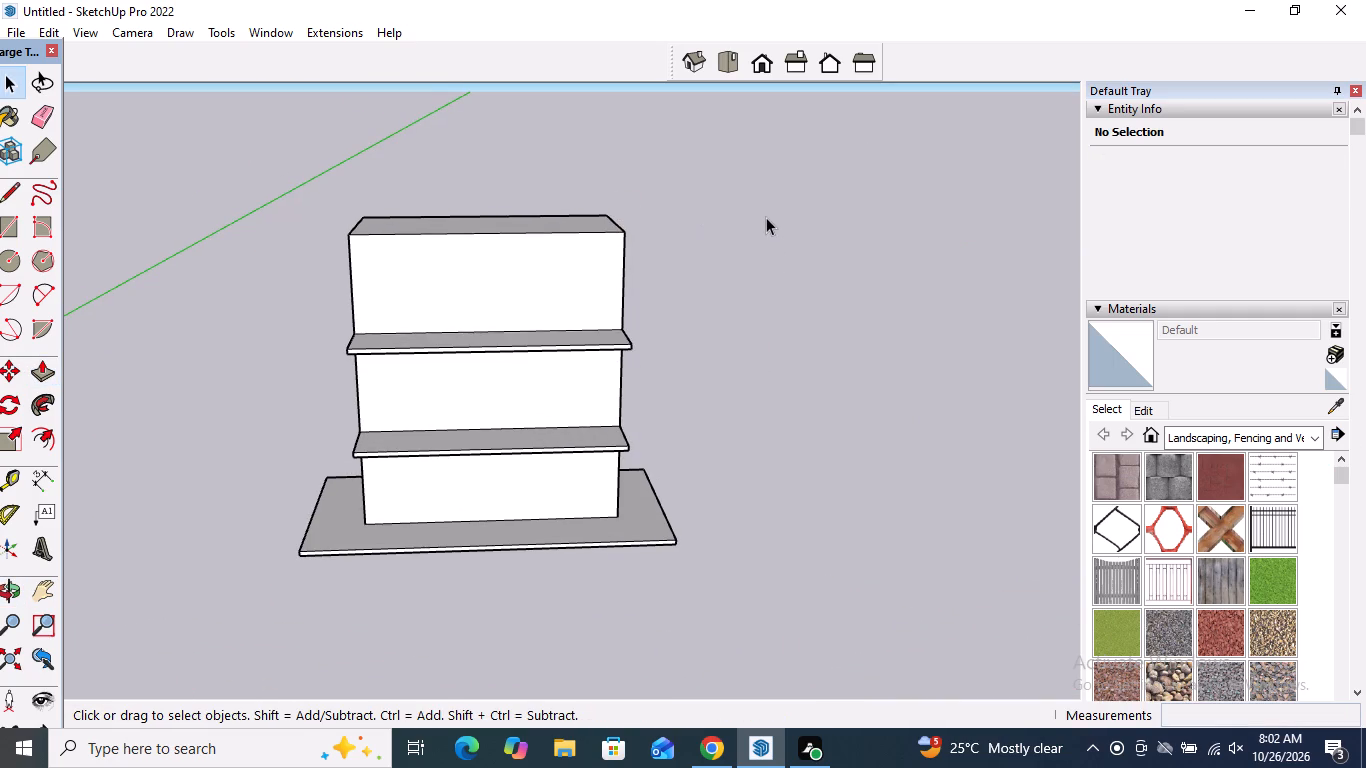
pyautogui.moveTo(544, 429); pyautogui.dragTo(534, 366, button='middle')
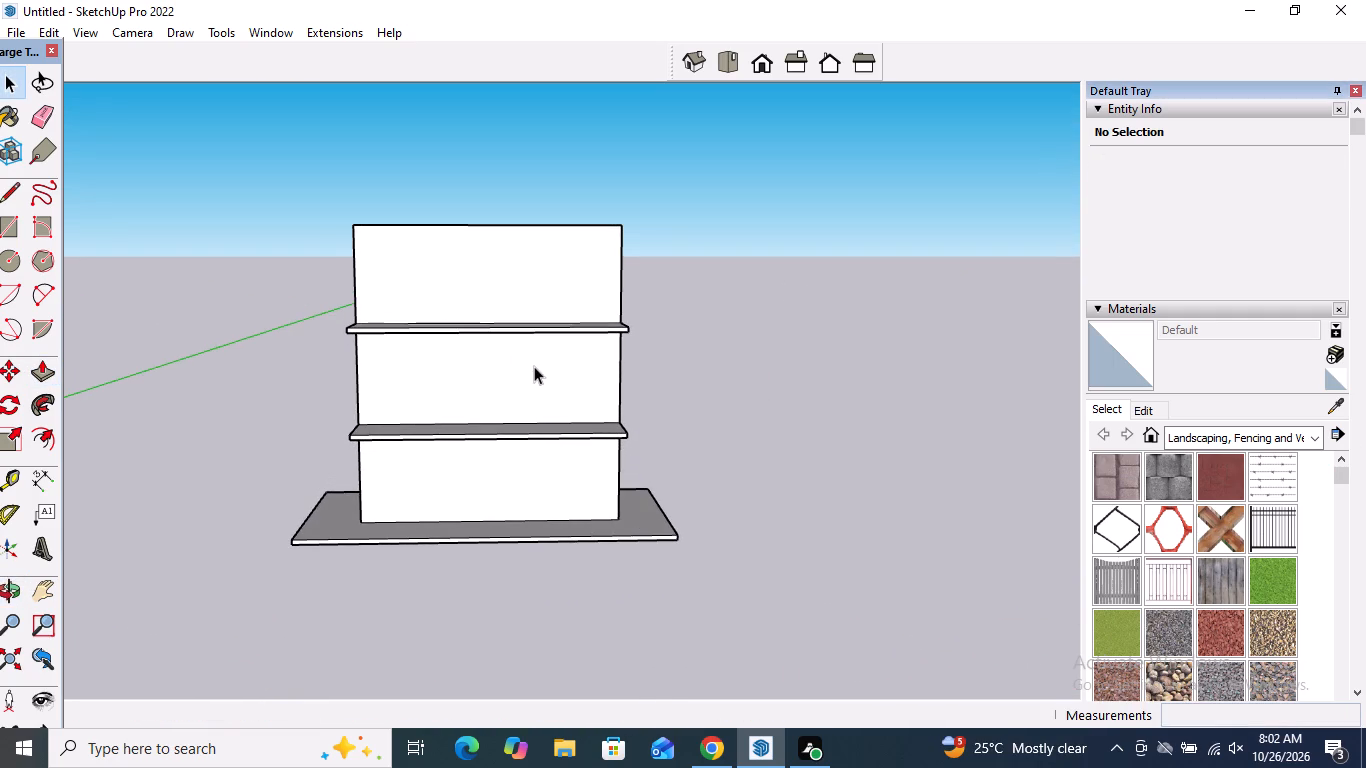
pyautogui.scroll(-4, 215, 578)
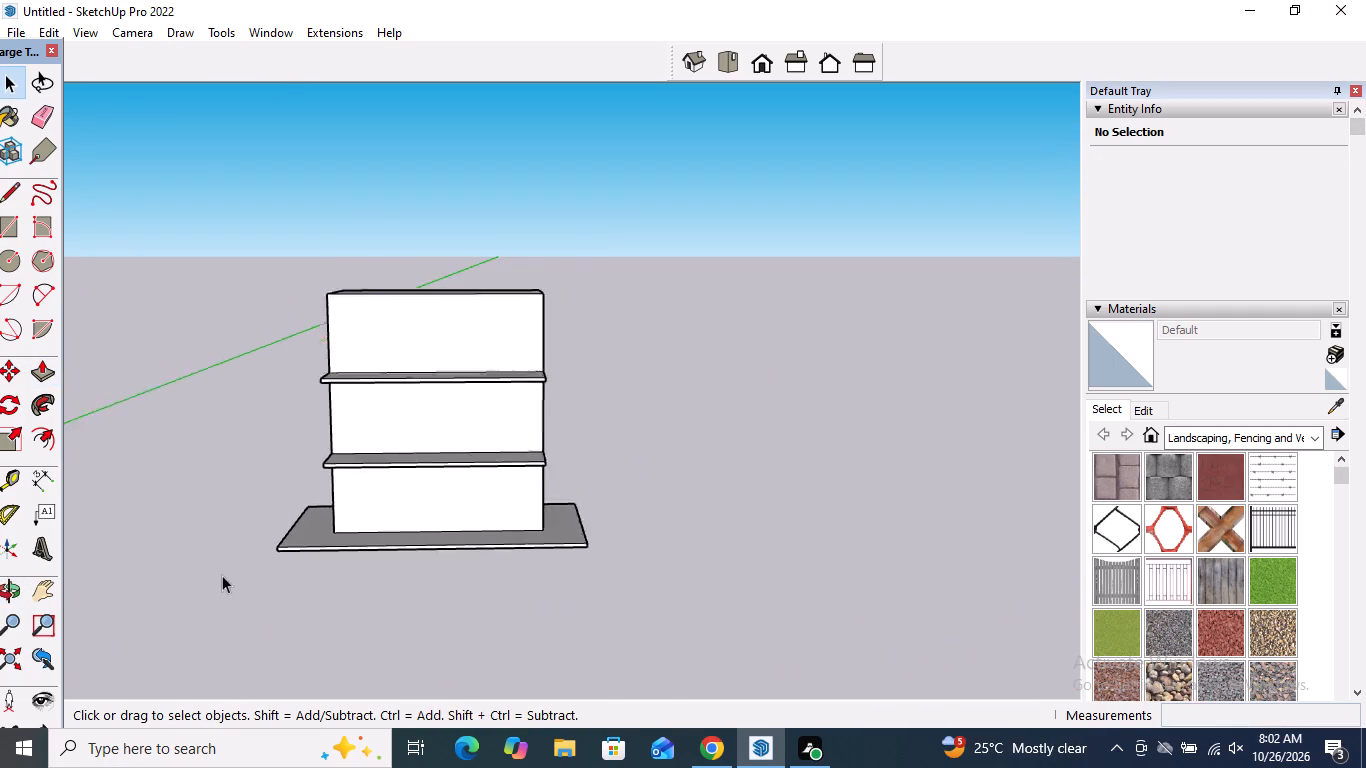
pyautogui.scroll(-2, 222, 575)
pyautogui.moveTo(425, 570); pyautogui.dragTo(442, 548, button='middle')
pyautogui.scroll(4, 404, 511)
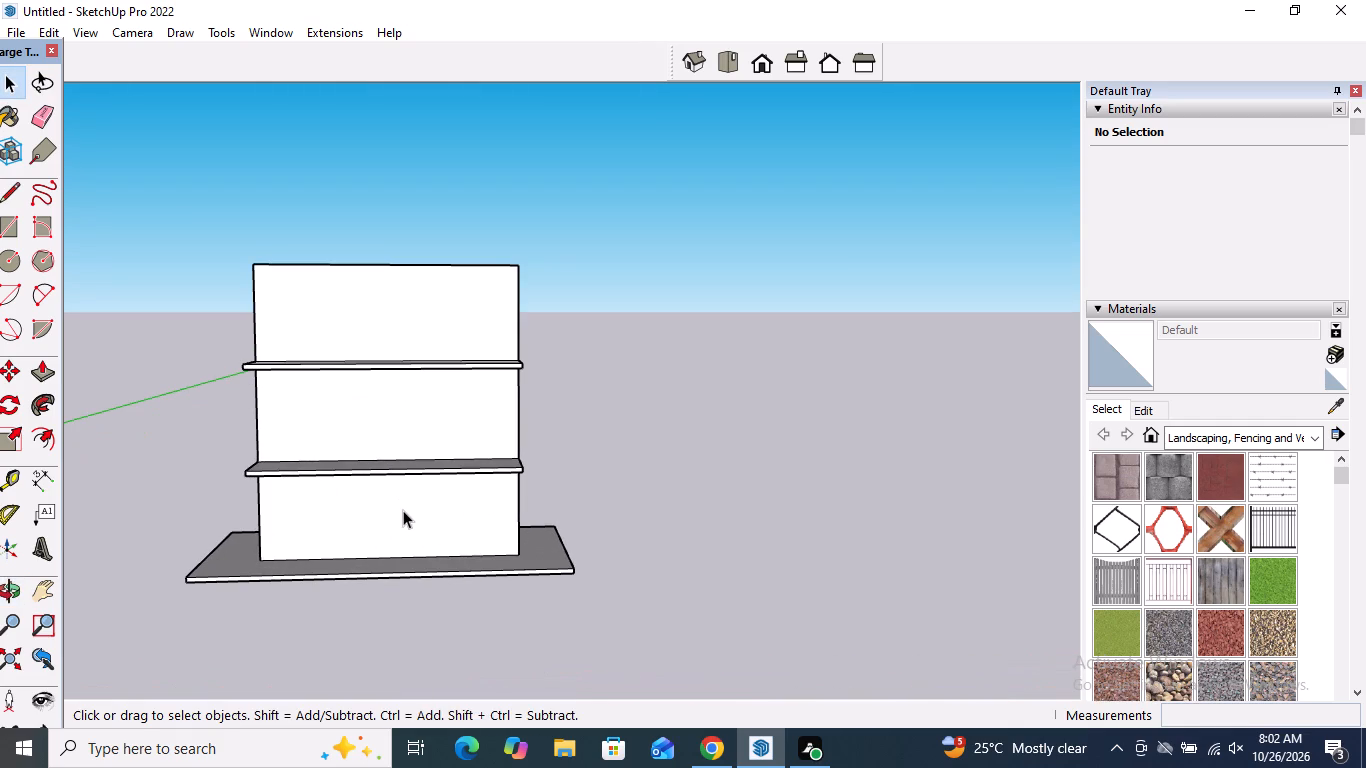
pyautogui.moveTo(403, 510); pyautogui.dragTo(403, 472, button='middle')
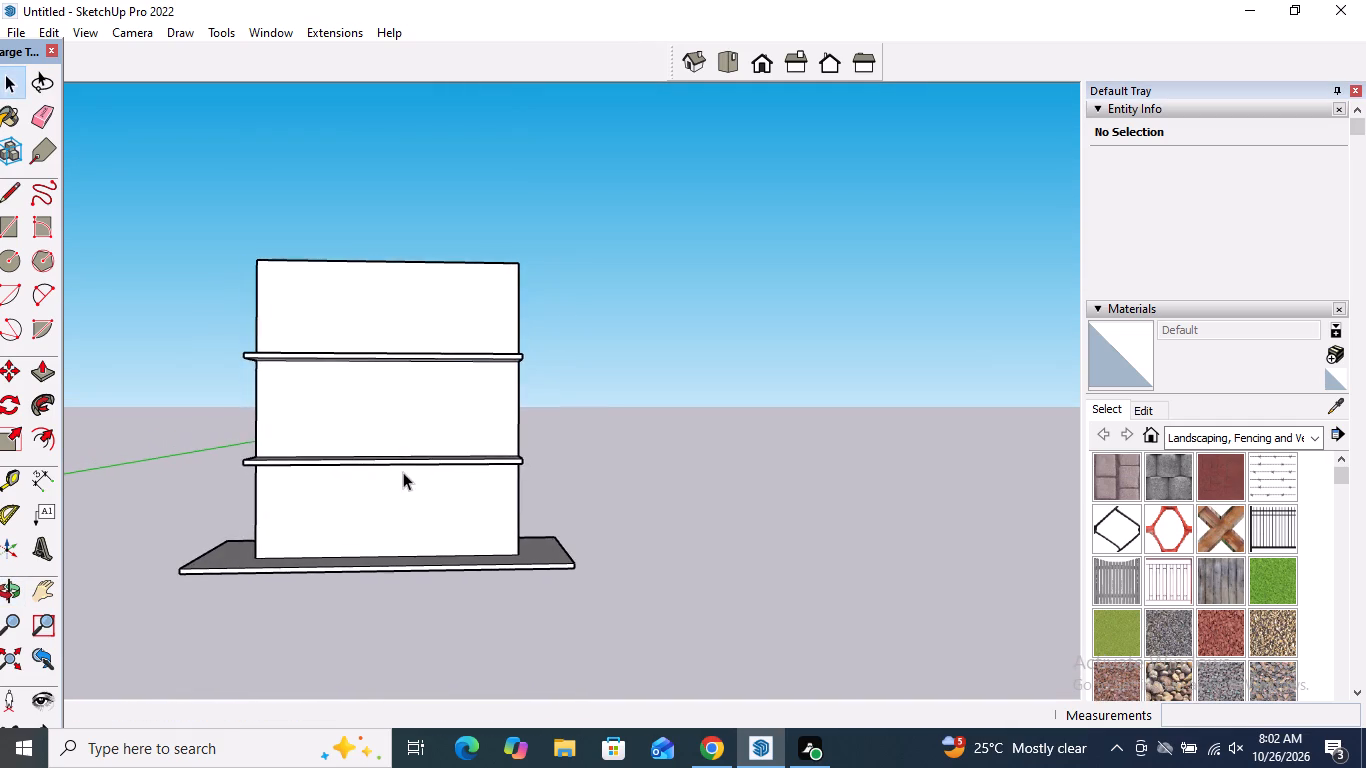
pyautogui.scroll(2, 403, 472)
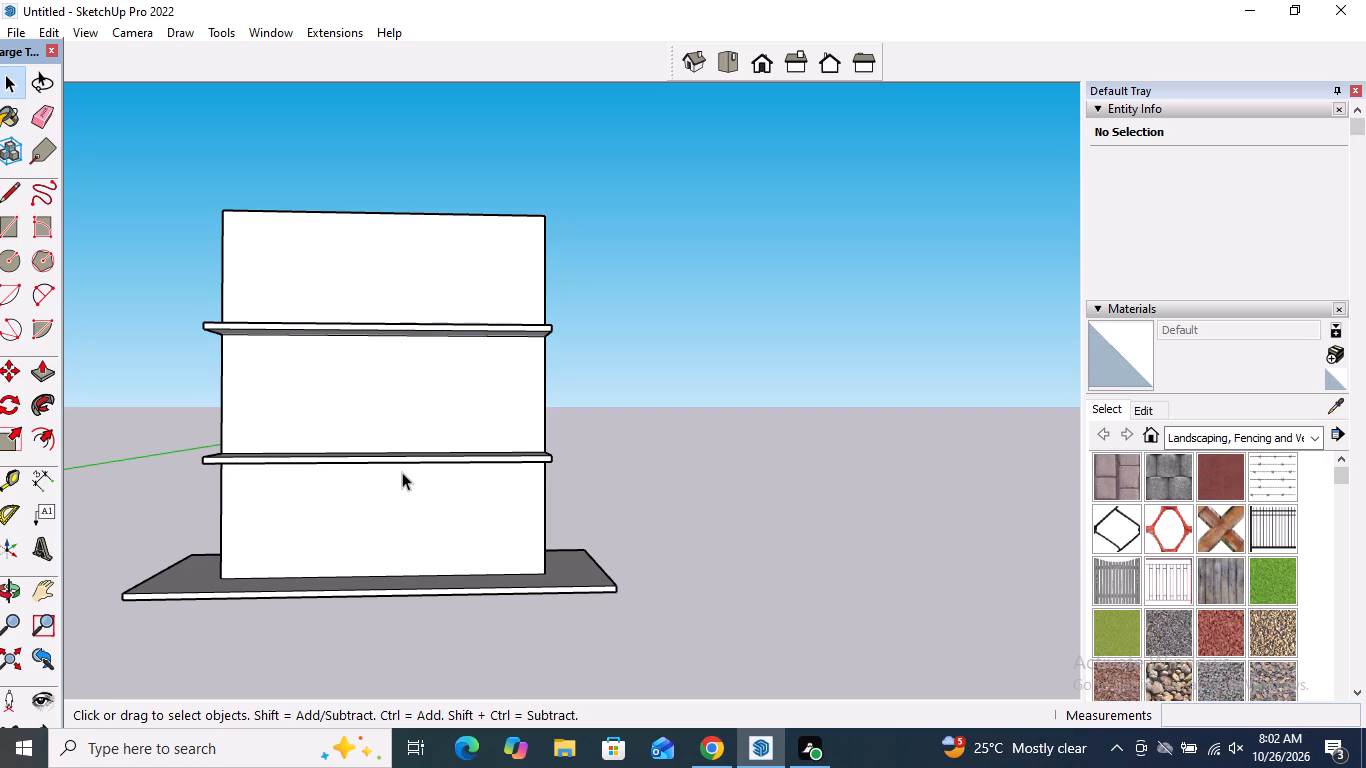
pyautogui.moveTo(402, 470); pyautogui.dragTo(395, 466, button='middle')
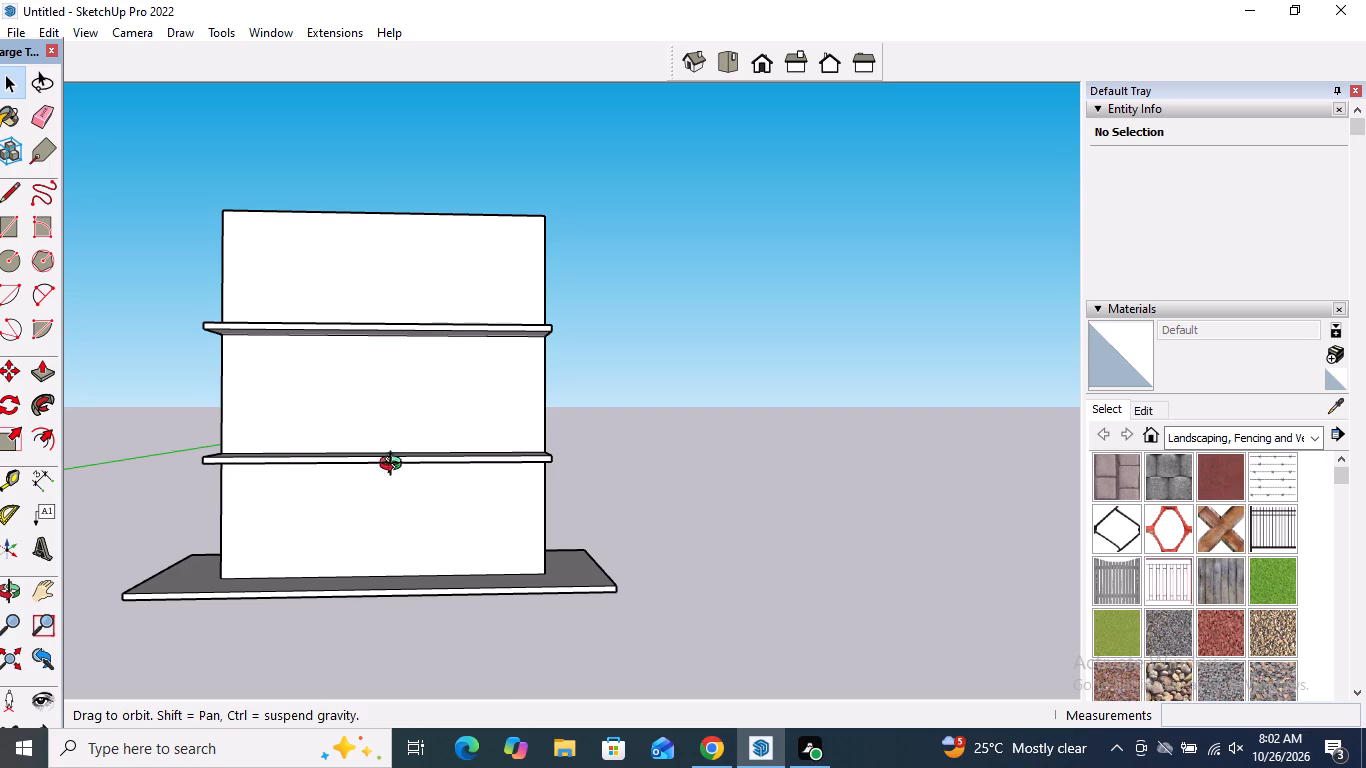
pyautogui.moveTo(395, 466); pyautogui.dragTo(175, 355, button='middle')
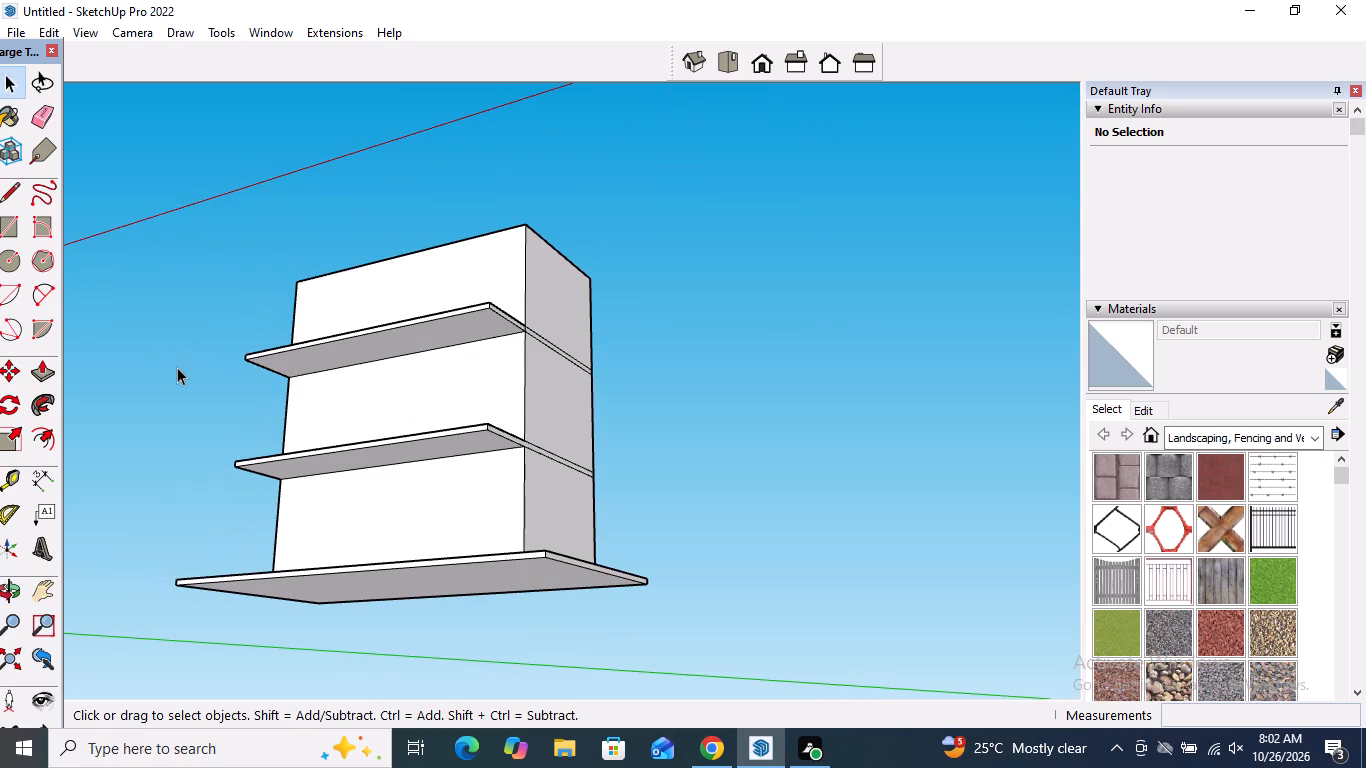
pyautogui.scroll(-4, 404, 547)
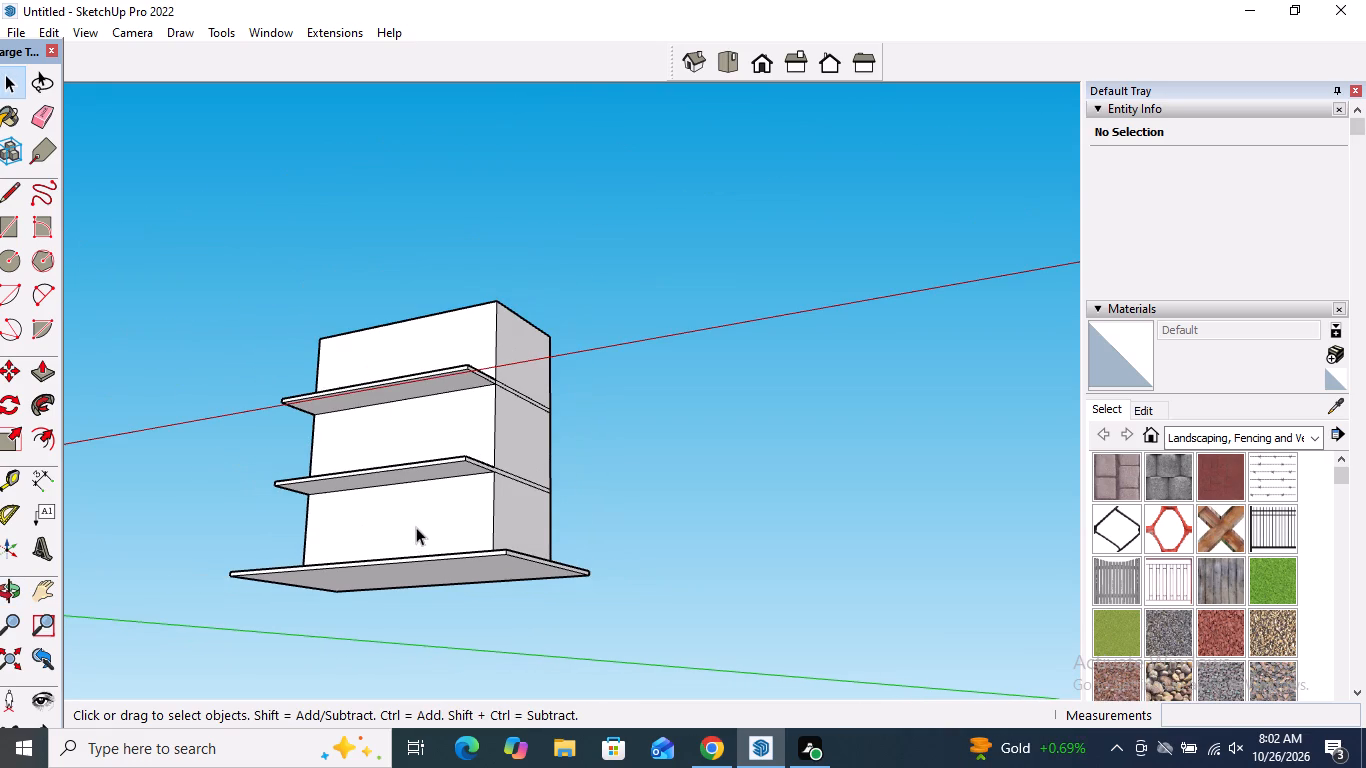
pyautogui.moveTo(430, 572); pyautogui.dragTo(487, 741, button='middle')
pyautogui.scroll(3, 455, 601)
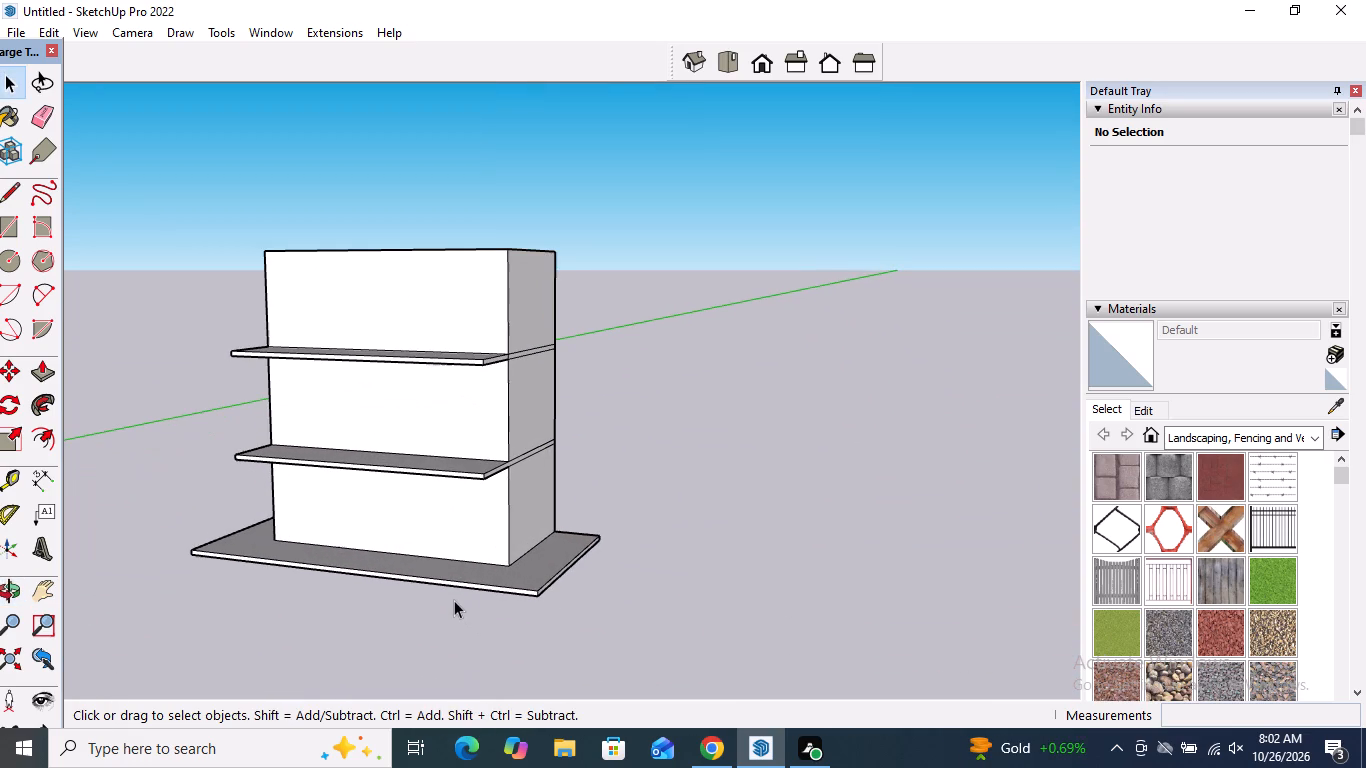
# Push/Pull the base slab's underside downward by 1'.
pyautogui.click(54, 382)
pyautogui.moveTo(735, 449); pyautogui.dragTo(771, 179, button='middle')
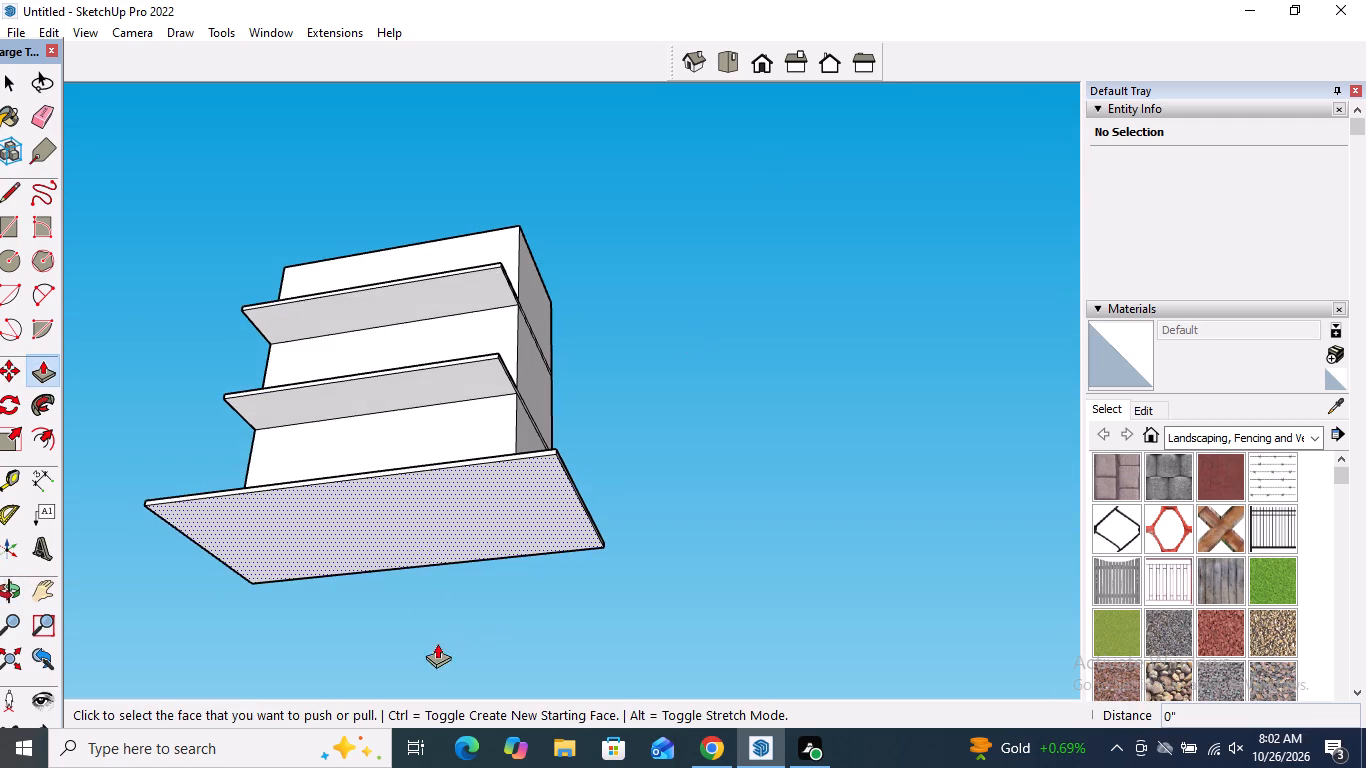
pyautogui.click(425, 542)
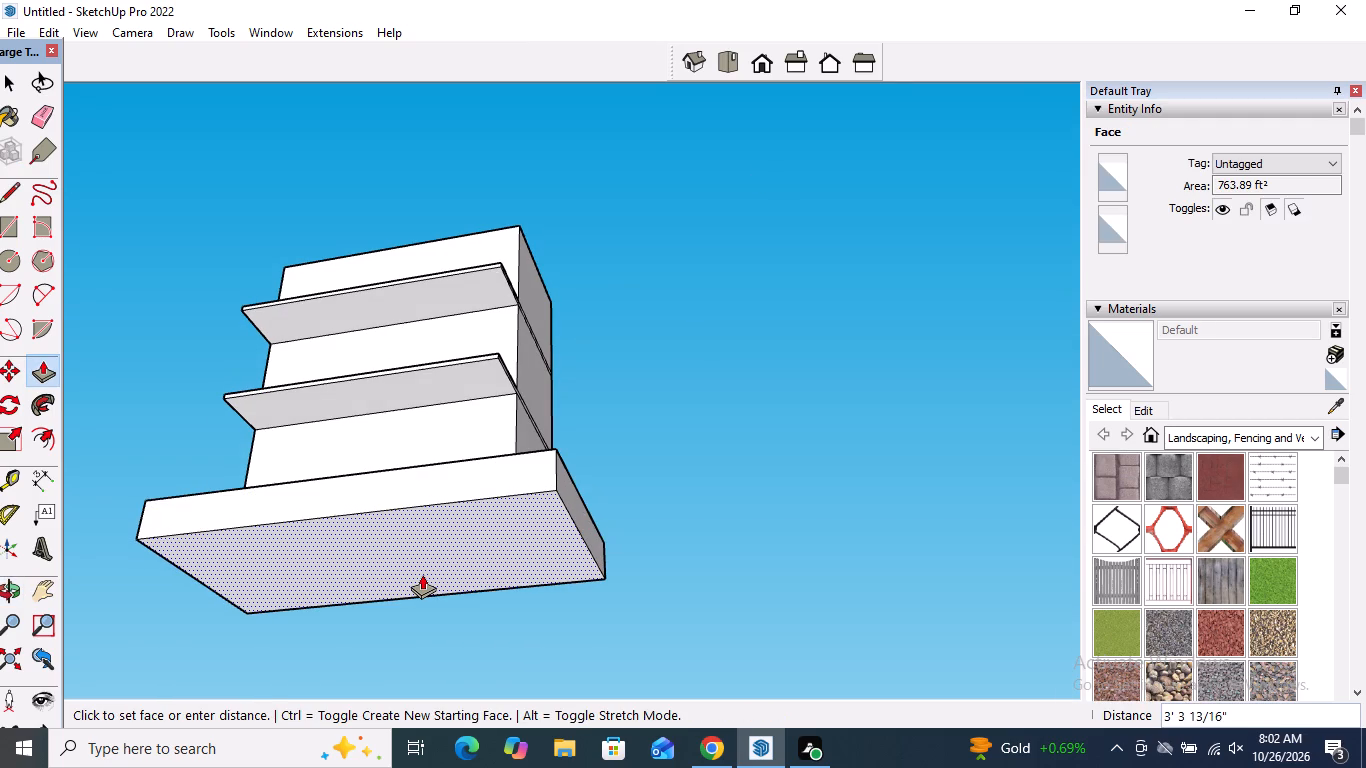
pyautogui.write("1'")
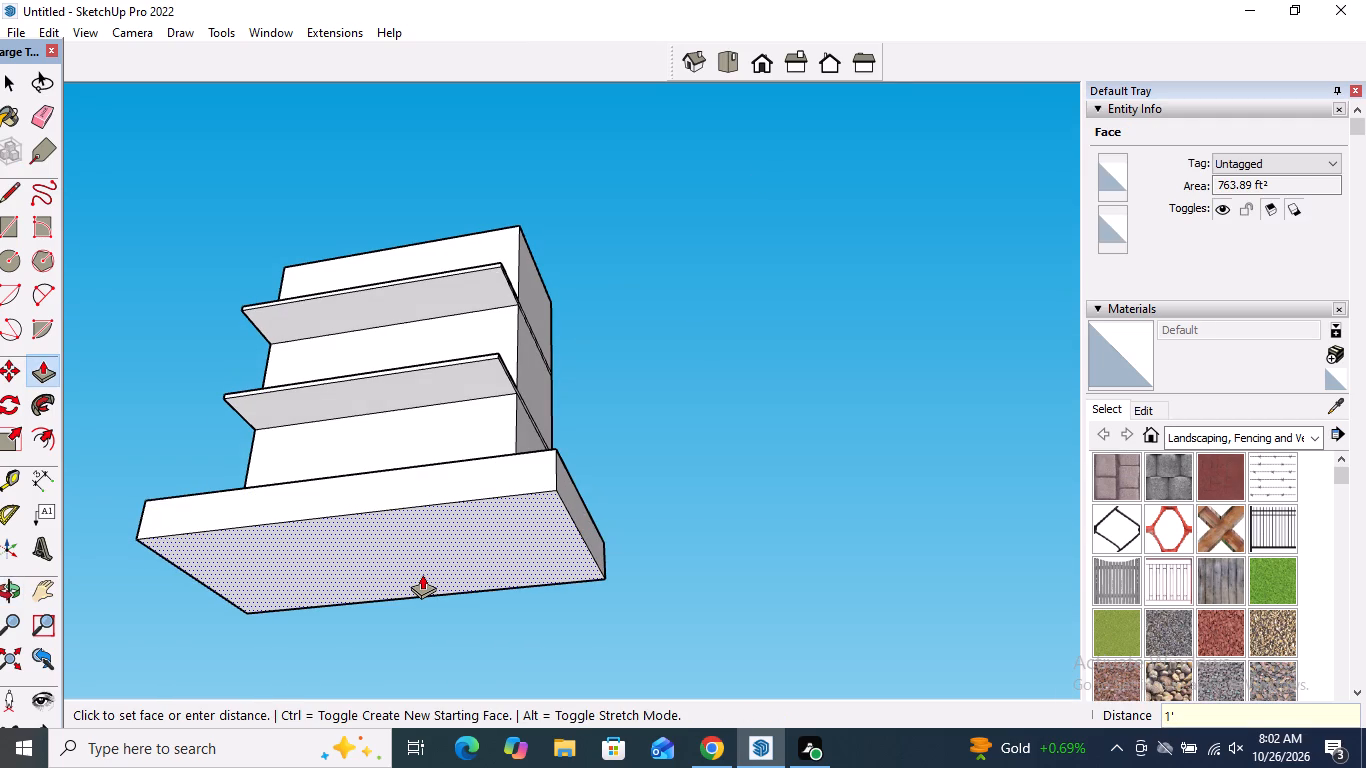
pyautogui.press('Return')
# Push/Pull the thickened base slab's underside downward by another 1'.
pyautogui.moveTo(428, 488); pyautogui.dragTo(443, 705, button='middle')
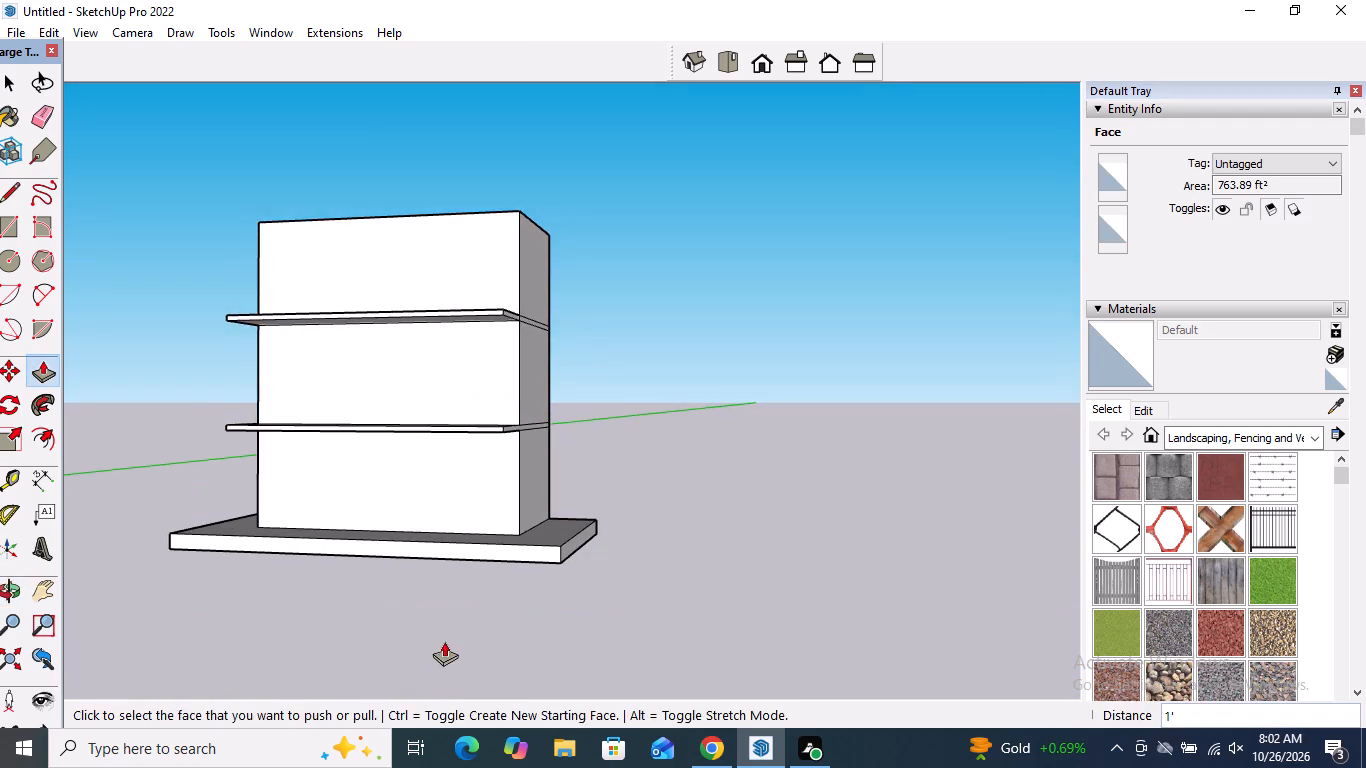
pyautogui.moveTo(444, 641); pyautogui.dragTo(446, 529, button='middle')
pyautogui.click(447, 529)
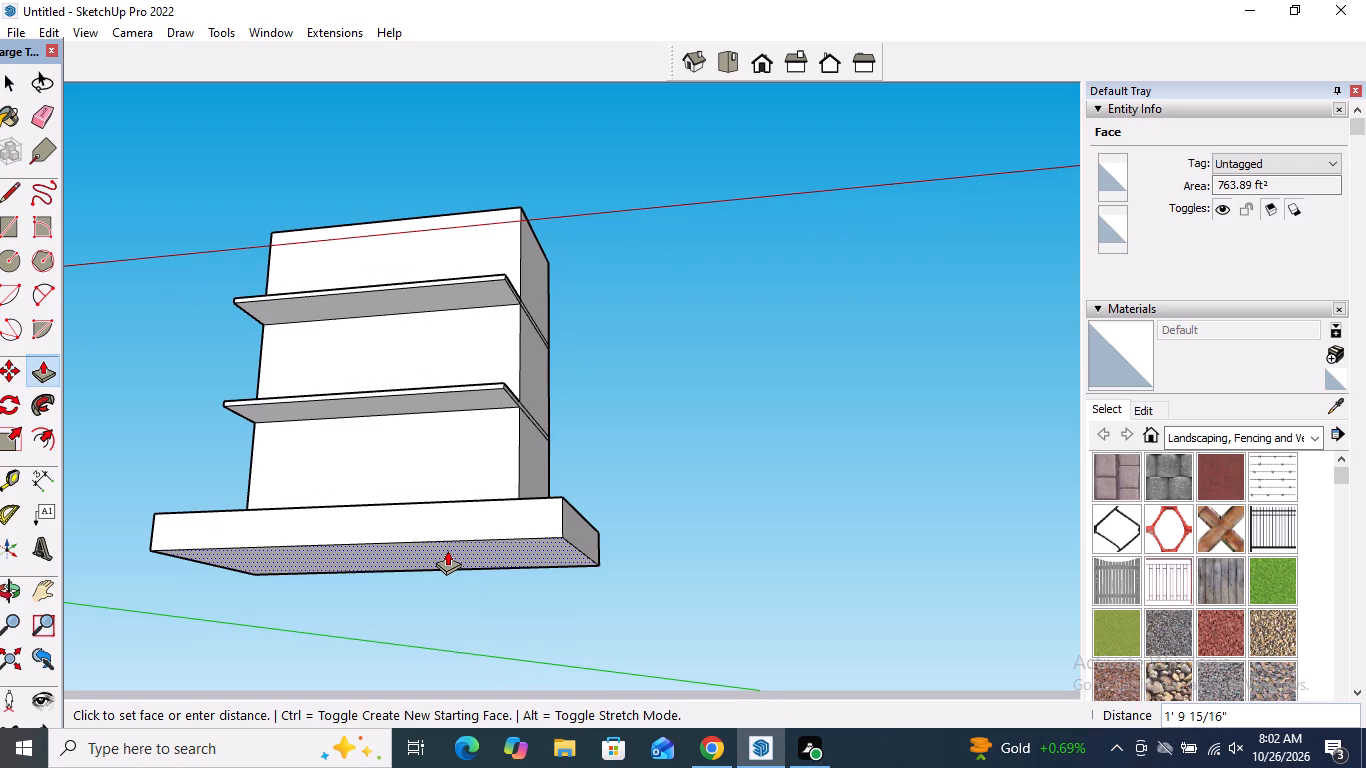
pyautogui.write("1'")
pyautogui.press('Return')
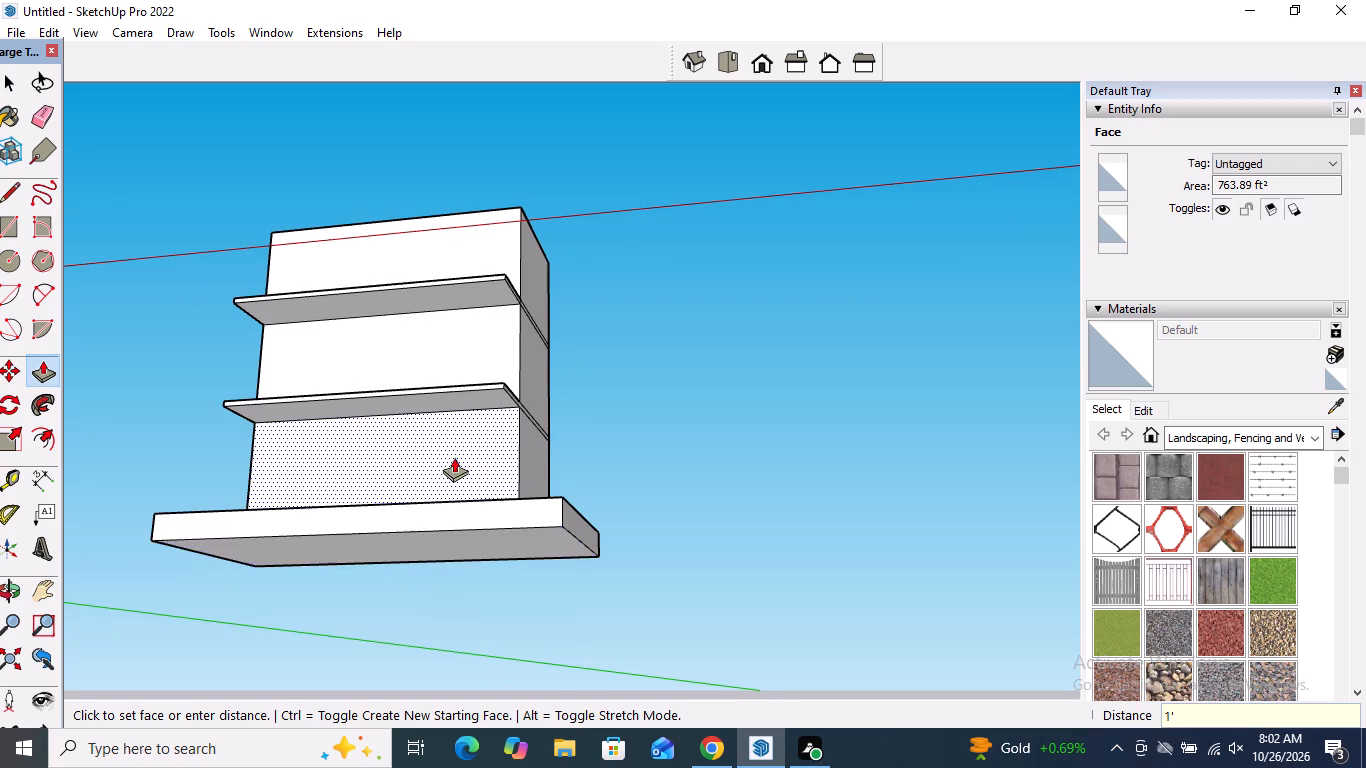
# Push/Pull the base slab's projecting top surface down 2', exposing more wall height above it.
pyautogui.moveTo(450, 491); pyautogui.dragTo(435, 695, button='middle')
pyautogui.scroll(3, 459, 580)
pyautogui.click(474, 536)
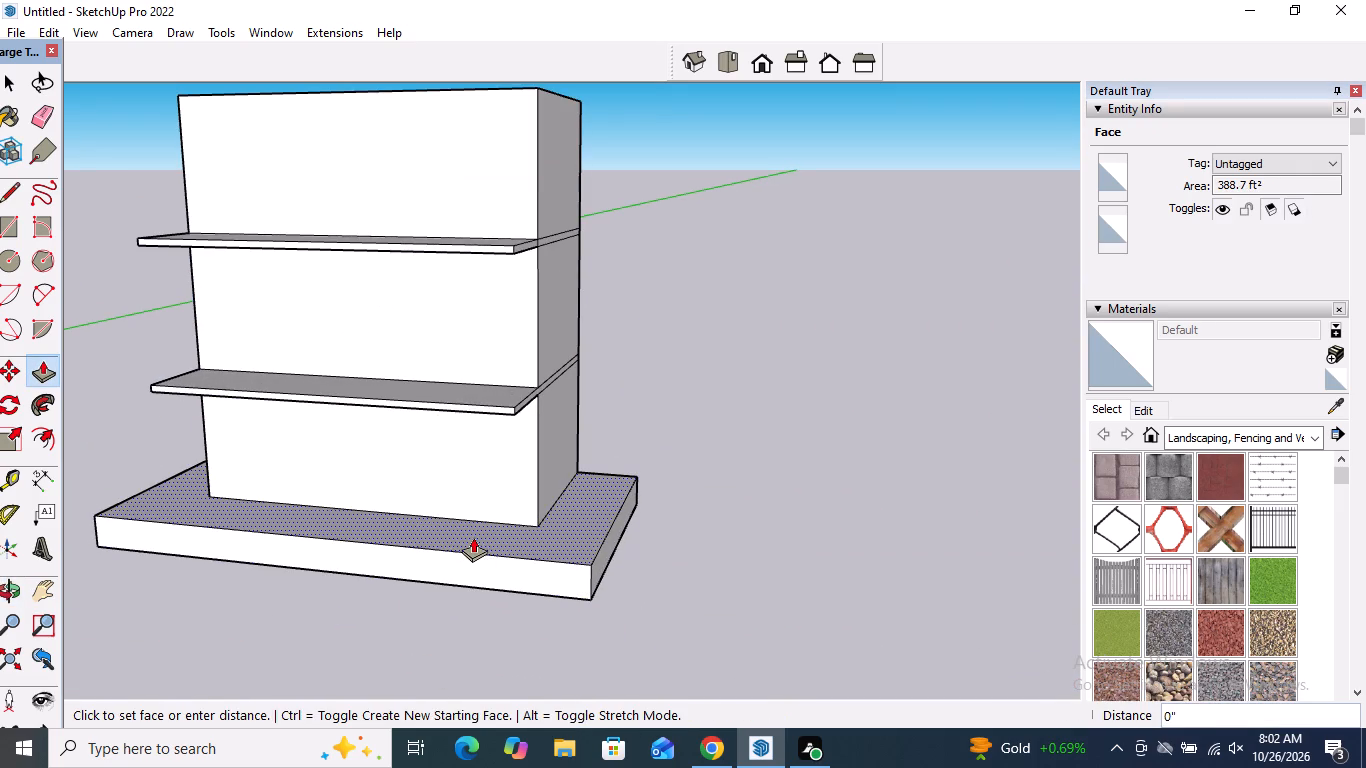
pyautogui.write("2'")
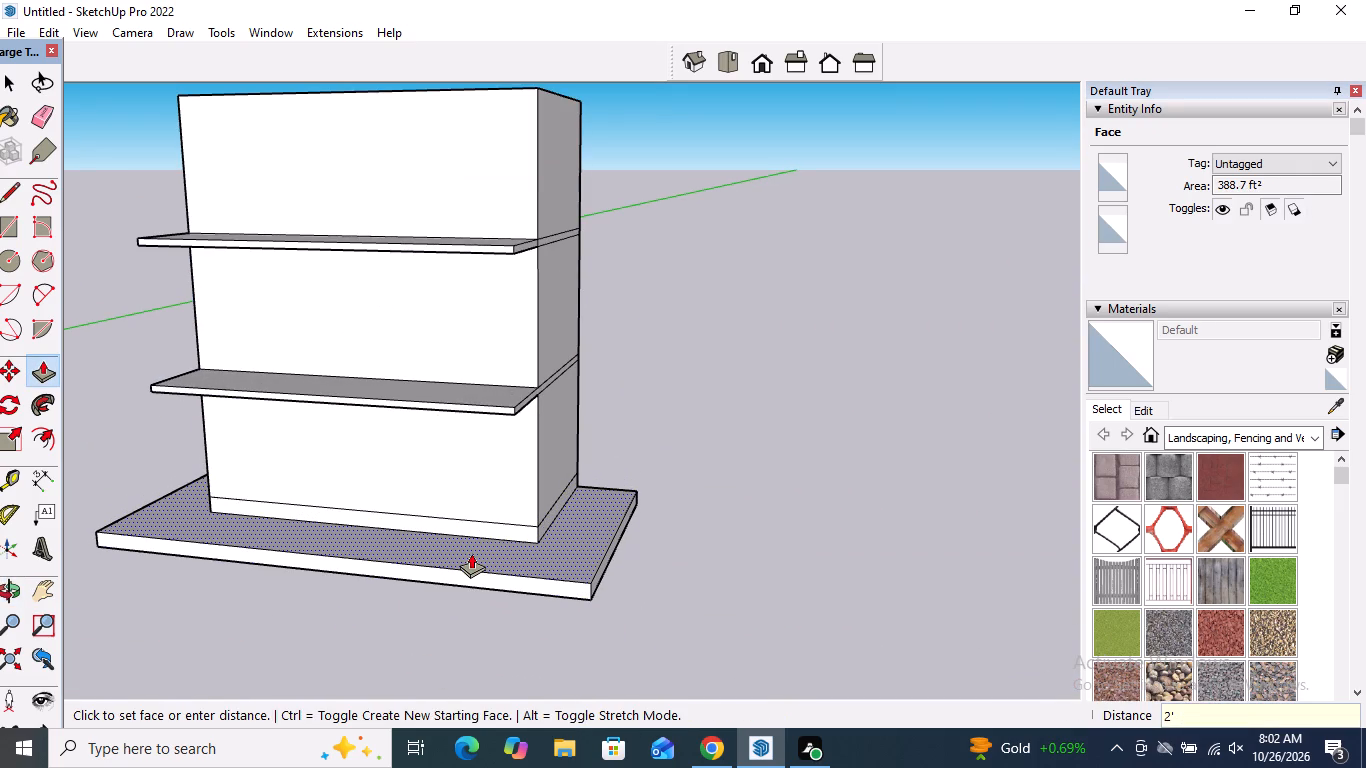
pyautogui.press('Return')
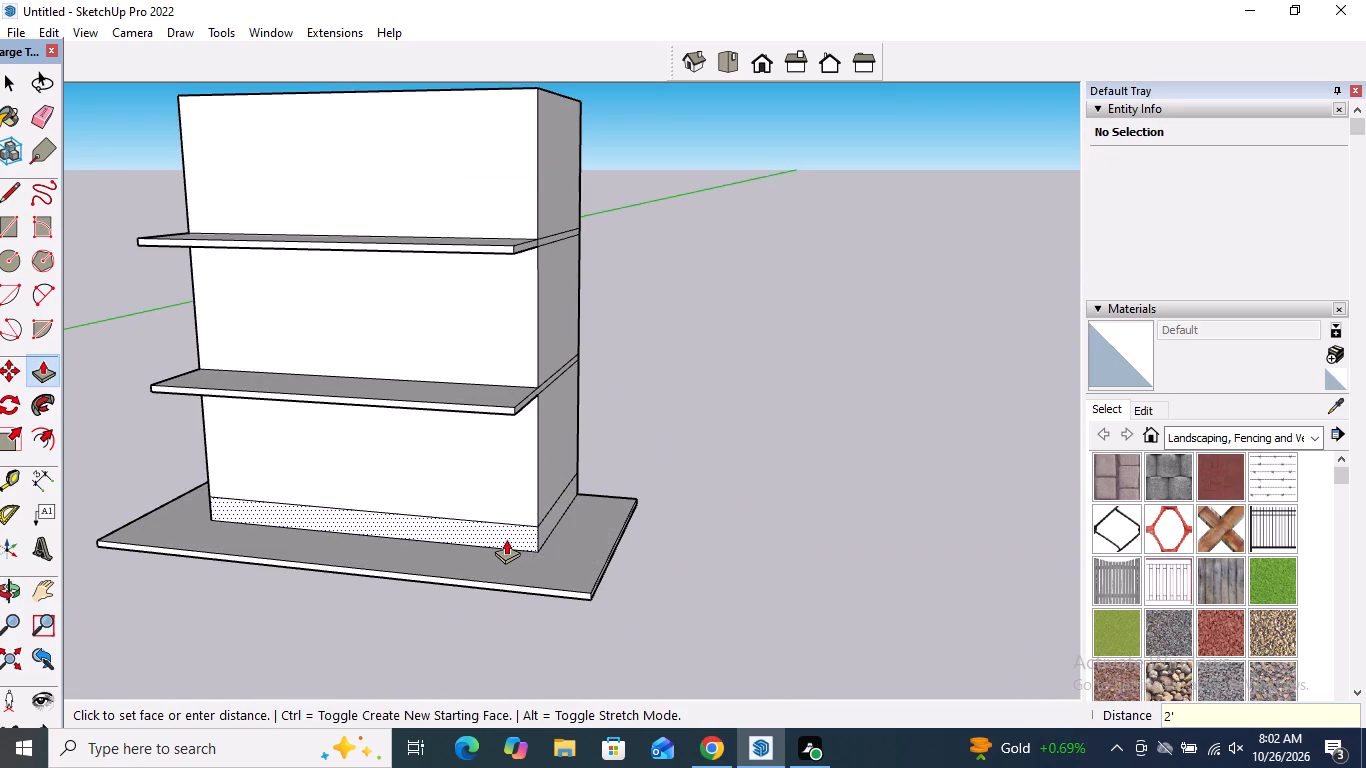
# Erase the leftover seam lines near the foot of the ground-floor walls, one on the long side and one on the short end.
pyautogui.press('space')
pyautogui.click(494, 523)
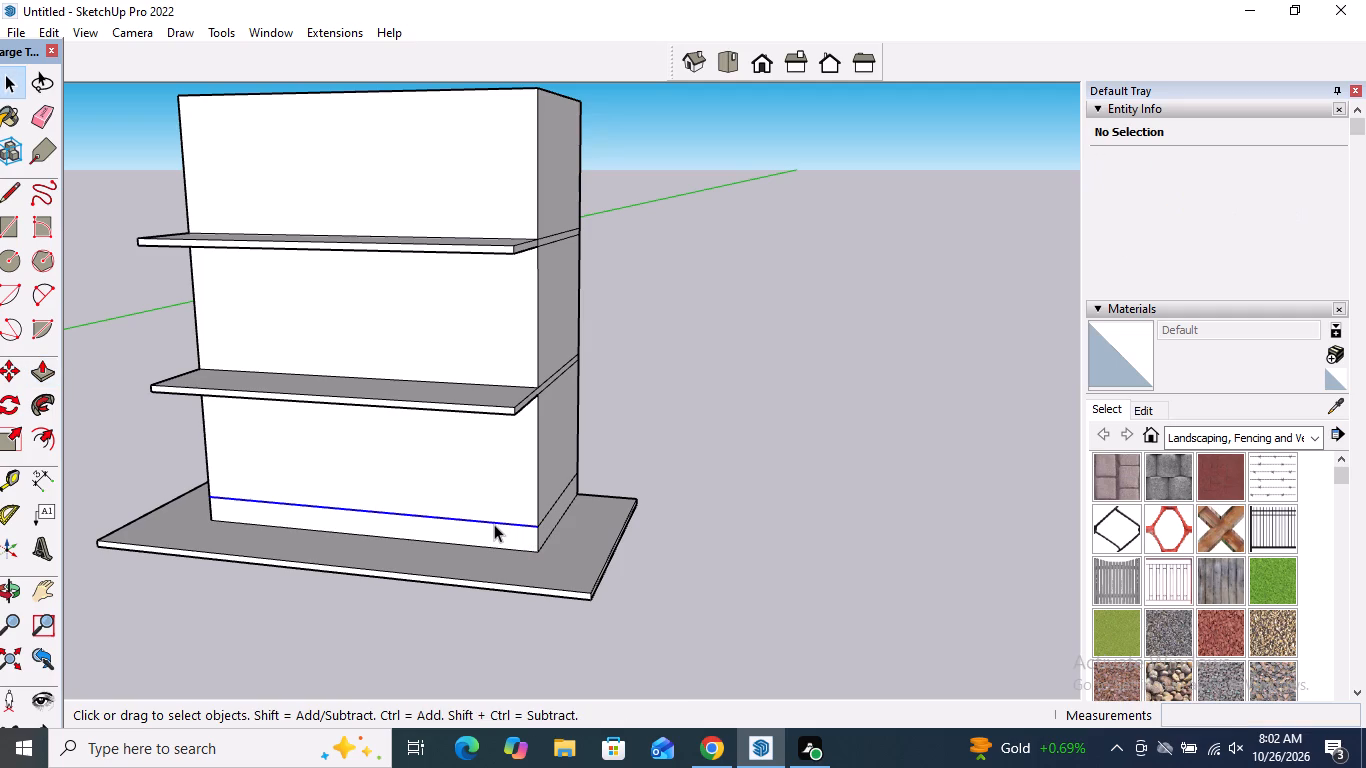
pyautogui.press('Delete')
pyautogui.moveTo(539, 532); pyautogui.dragTo(390, 545, button='middle')
pyautogui.scroll(1, 390, 545)
pyautogui.scroll(2, 577, 527)
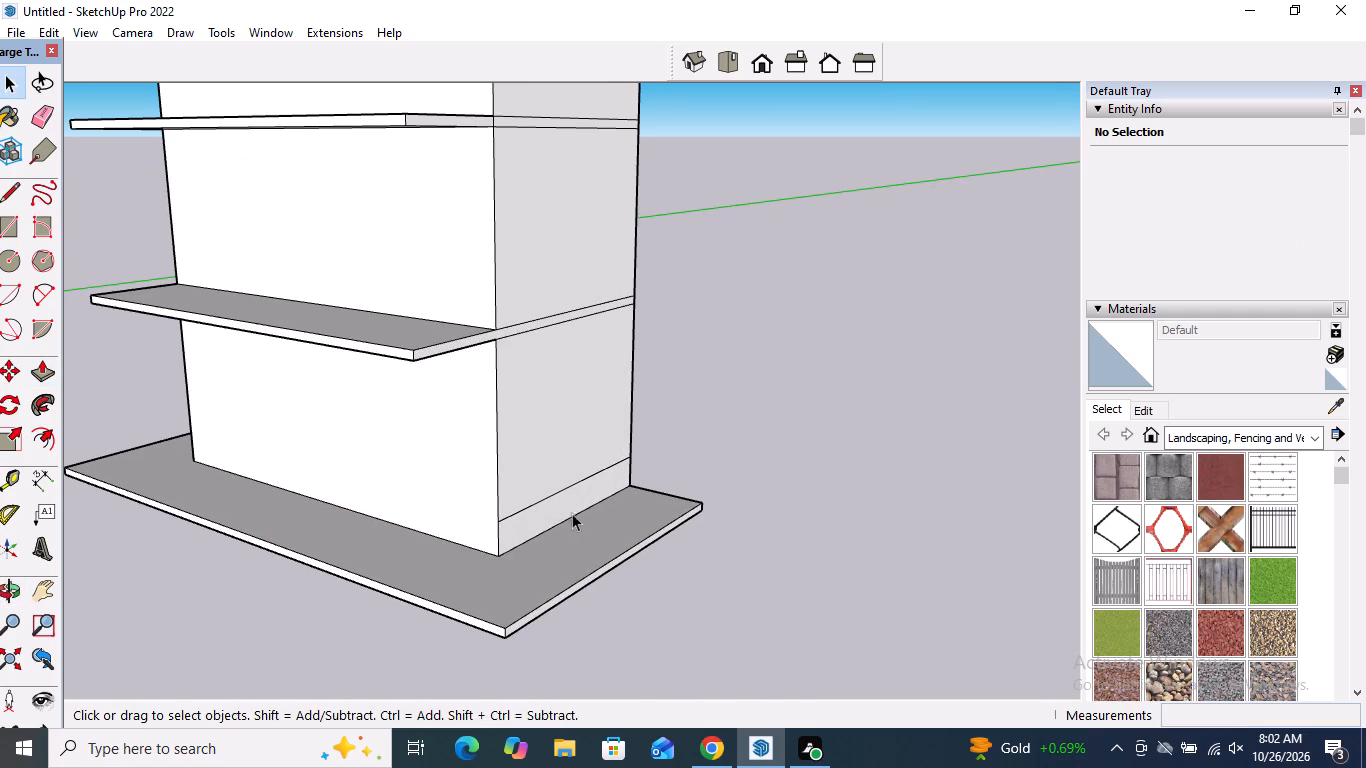
pyautogui.click(544, 499)
pyautogui.press('Delete')
pyautogui.scroll(-5, 655, 502)
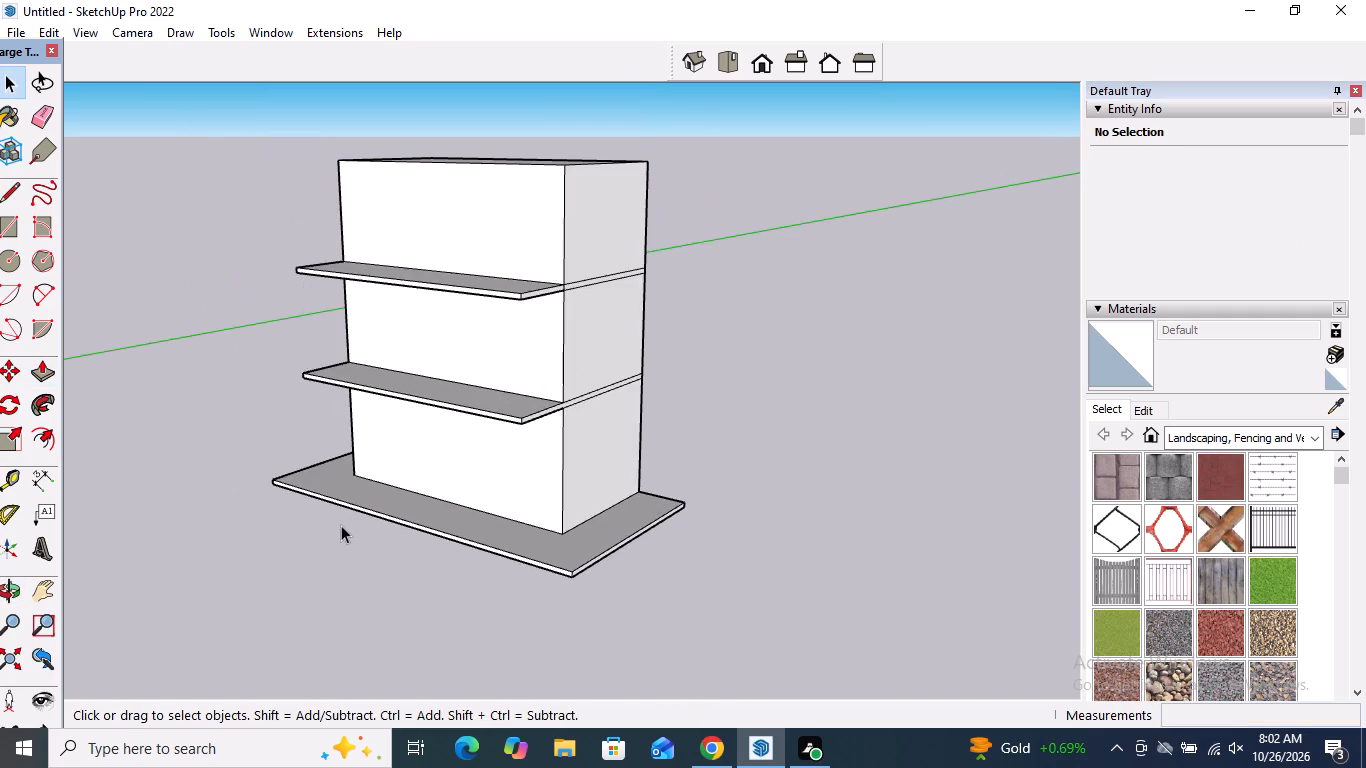
# Erase the leftover seam line near the foot of the ground-floor wall on the opposite short end.
pyautogui.moveTo(338, 524); pyautogui.dragTo(979, 555, button='middle')
pyautogui.scroll(2, 522, 552)
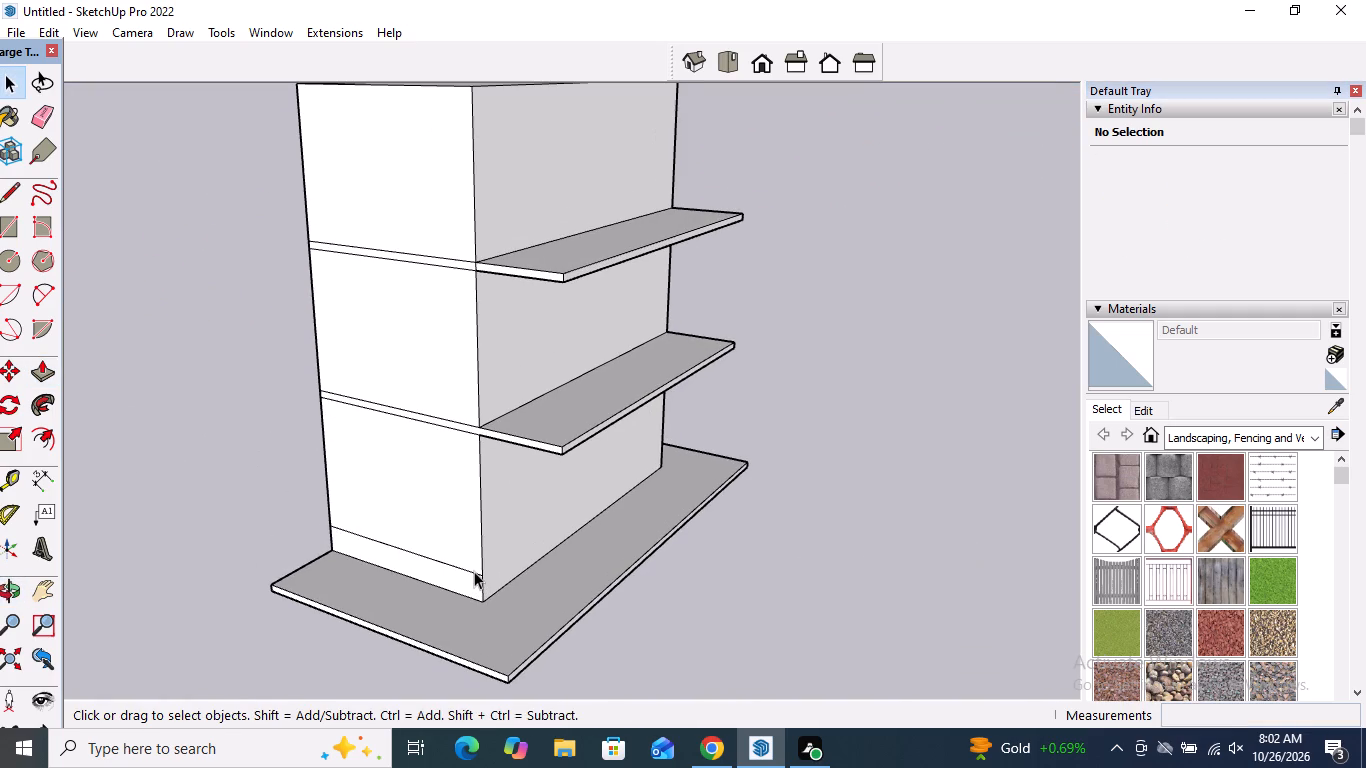
pyautogui.click(474, 571)
pyautogui.press('Delete')
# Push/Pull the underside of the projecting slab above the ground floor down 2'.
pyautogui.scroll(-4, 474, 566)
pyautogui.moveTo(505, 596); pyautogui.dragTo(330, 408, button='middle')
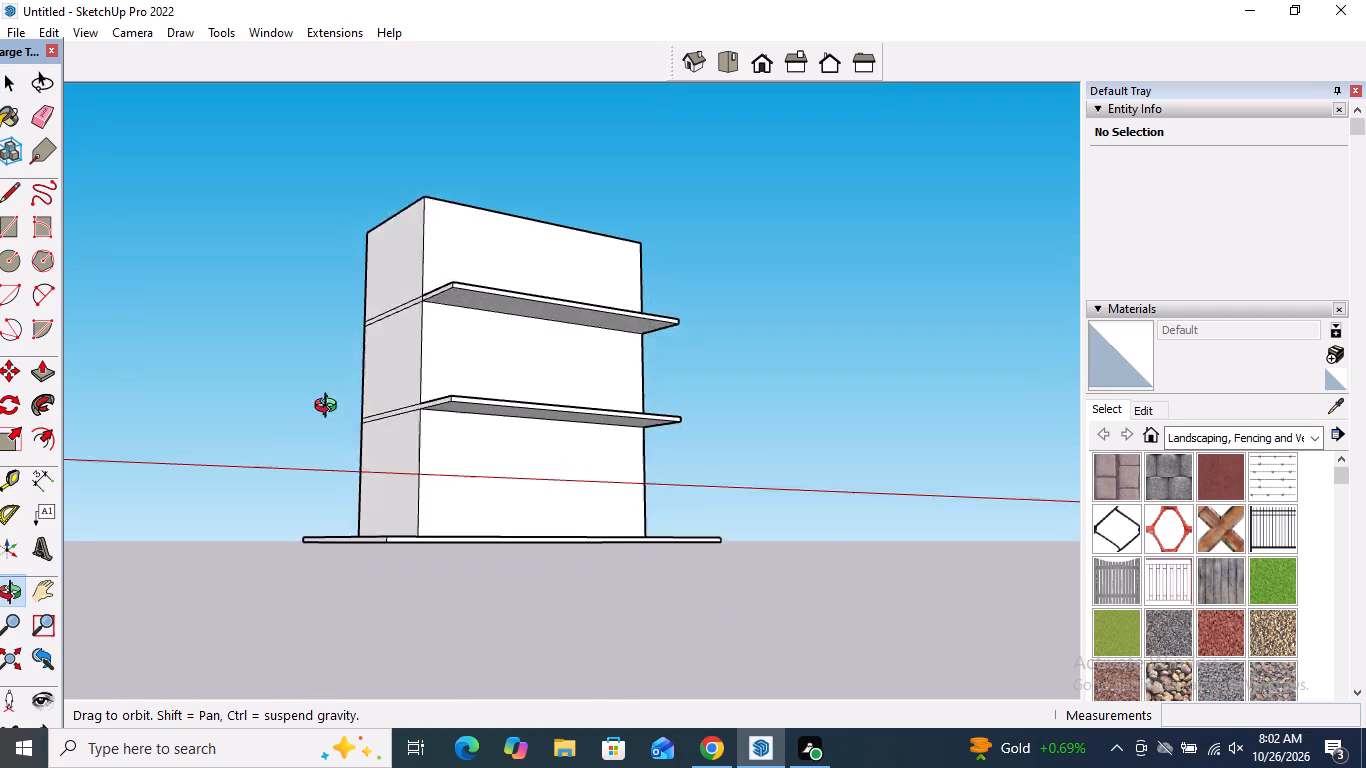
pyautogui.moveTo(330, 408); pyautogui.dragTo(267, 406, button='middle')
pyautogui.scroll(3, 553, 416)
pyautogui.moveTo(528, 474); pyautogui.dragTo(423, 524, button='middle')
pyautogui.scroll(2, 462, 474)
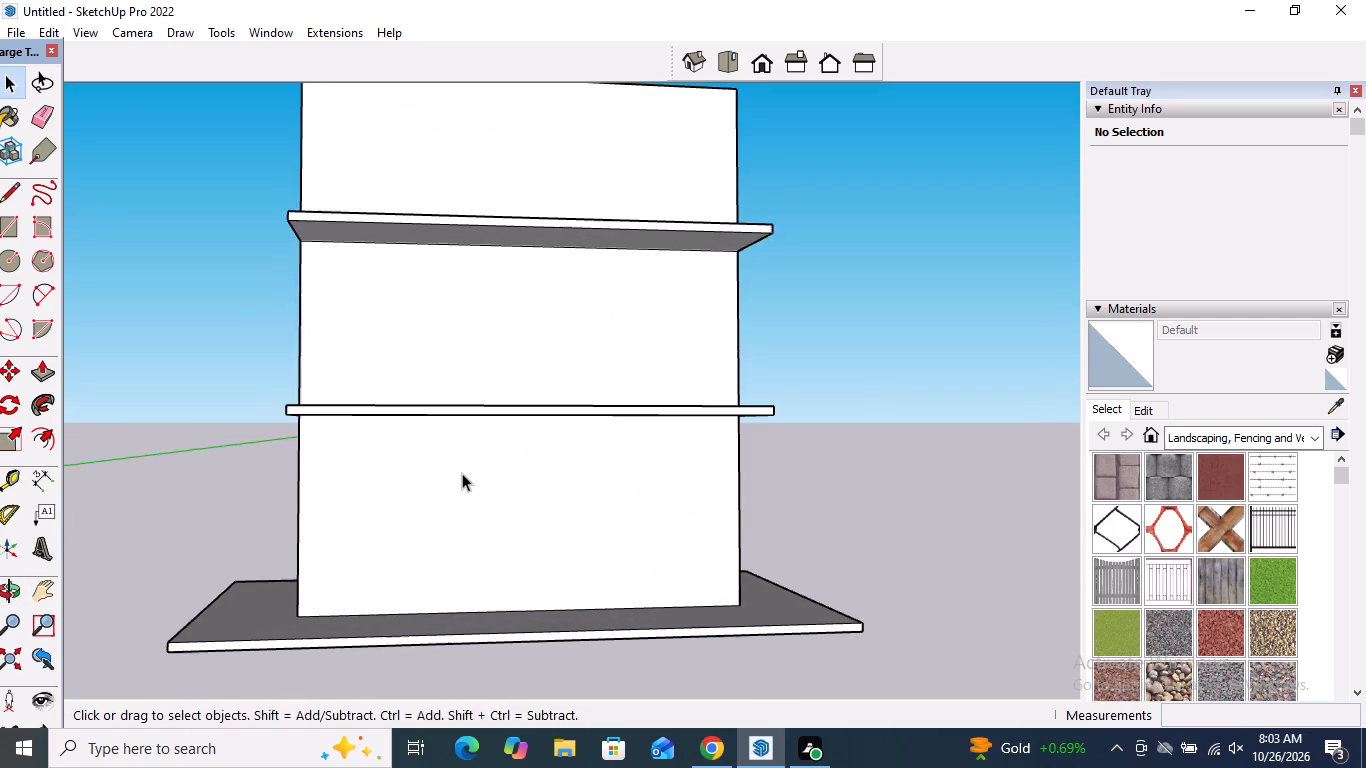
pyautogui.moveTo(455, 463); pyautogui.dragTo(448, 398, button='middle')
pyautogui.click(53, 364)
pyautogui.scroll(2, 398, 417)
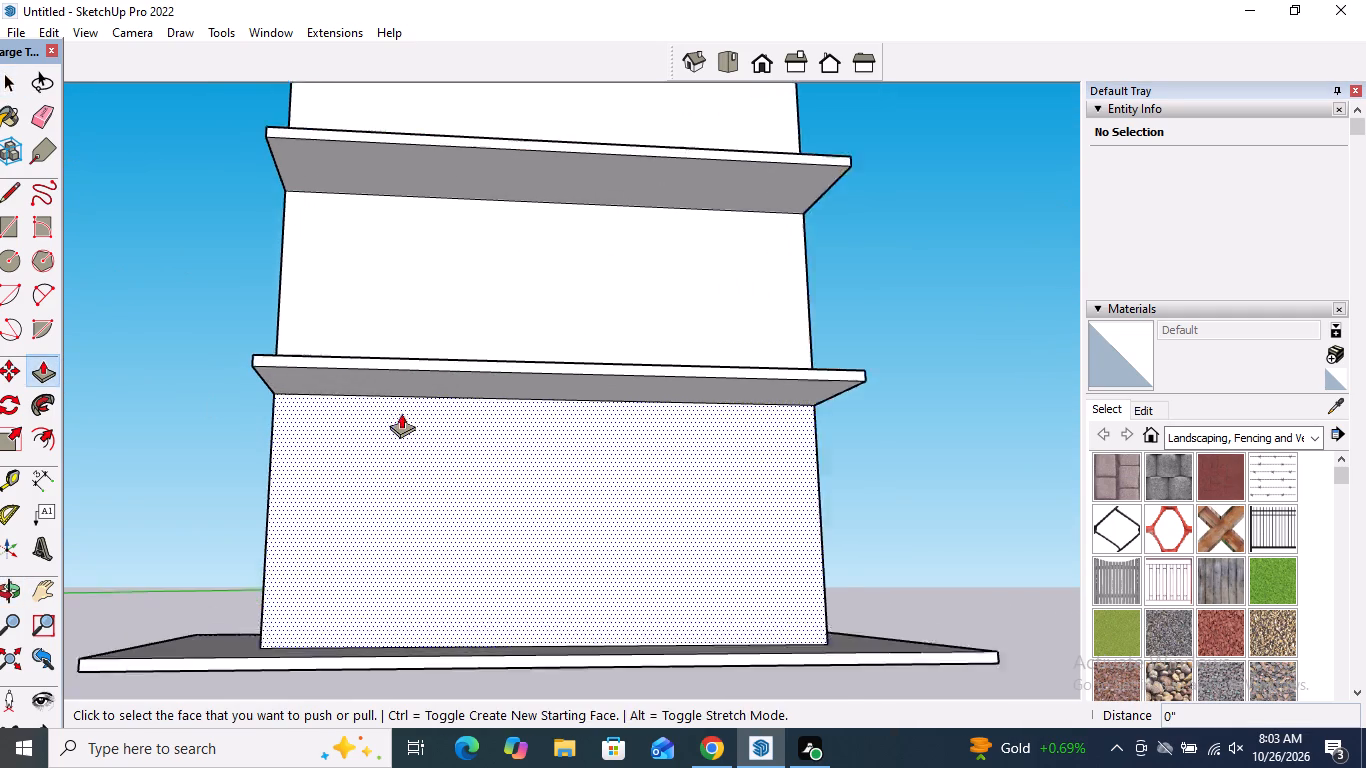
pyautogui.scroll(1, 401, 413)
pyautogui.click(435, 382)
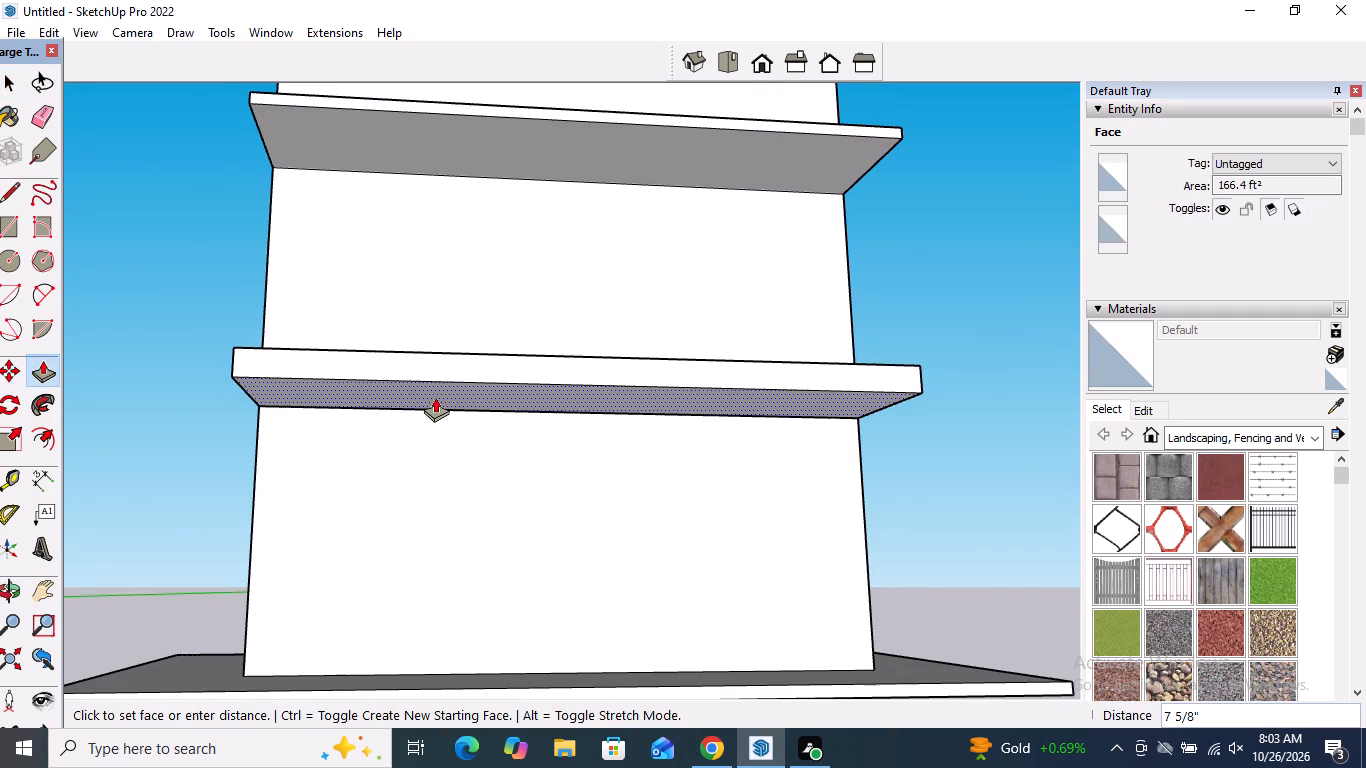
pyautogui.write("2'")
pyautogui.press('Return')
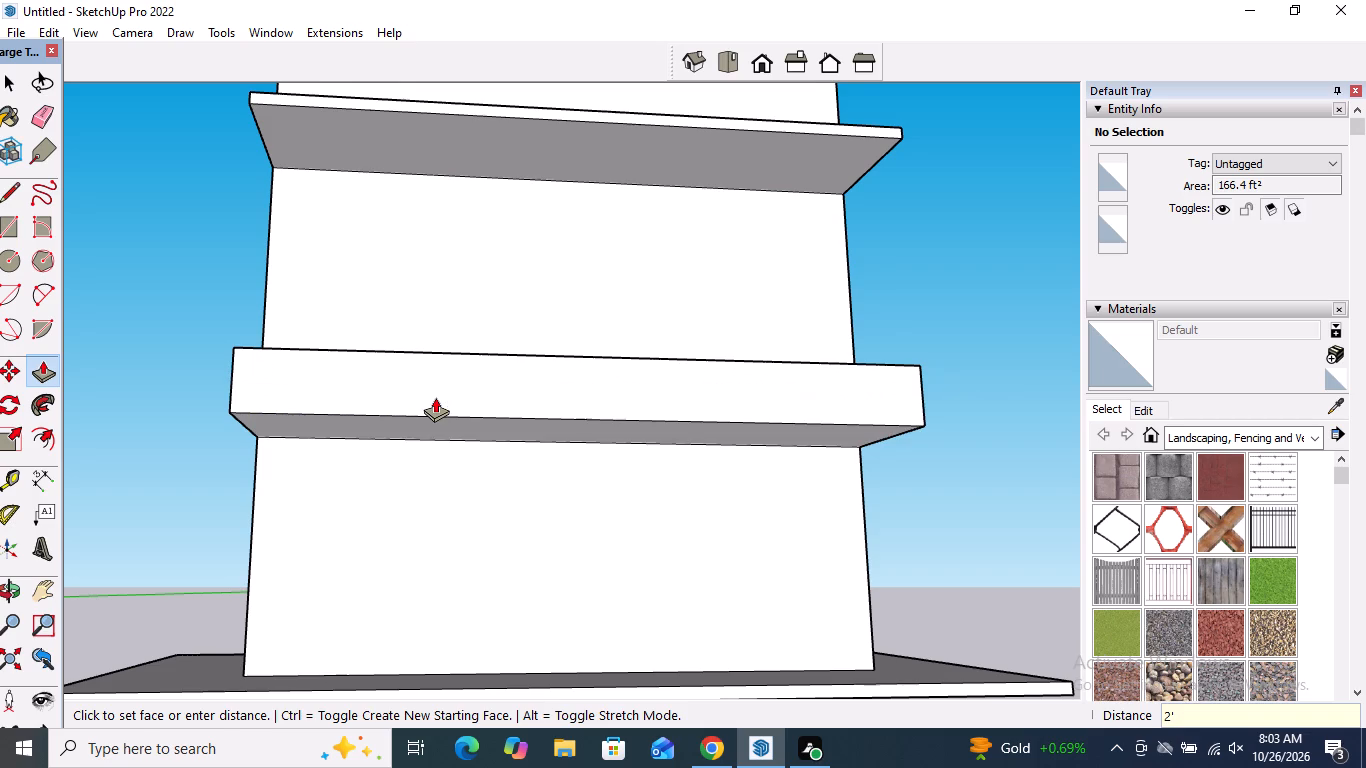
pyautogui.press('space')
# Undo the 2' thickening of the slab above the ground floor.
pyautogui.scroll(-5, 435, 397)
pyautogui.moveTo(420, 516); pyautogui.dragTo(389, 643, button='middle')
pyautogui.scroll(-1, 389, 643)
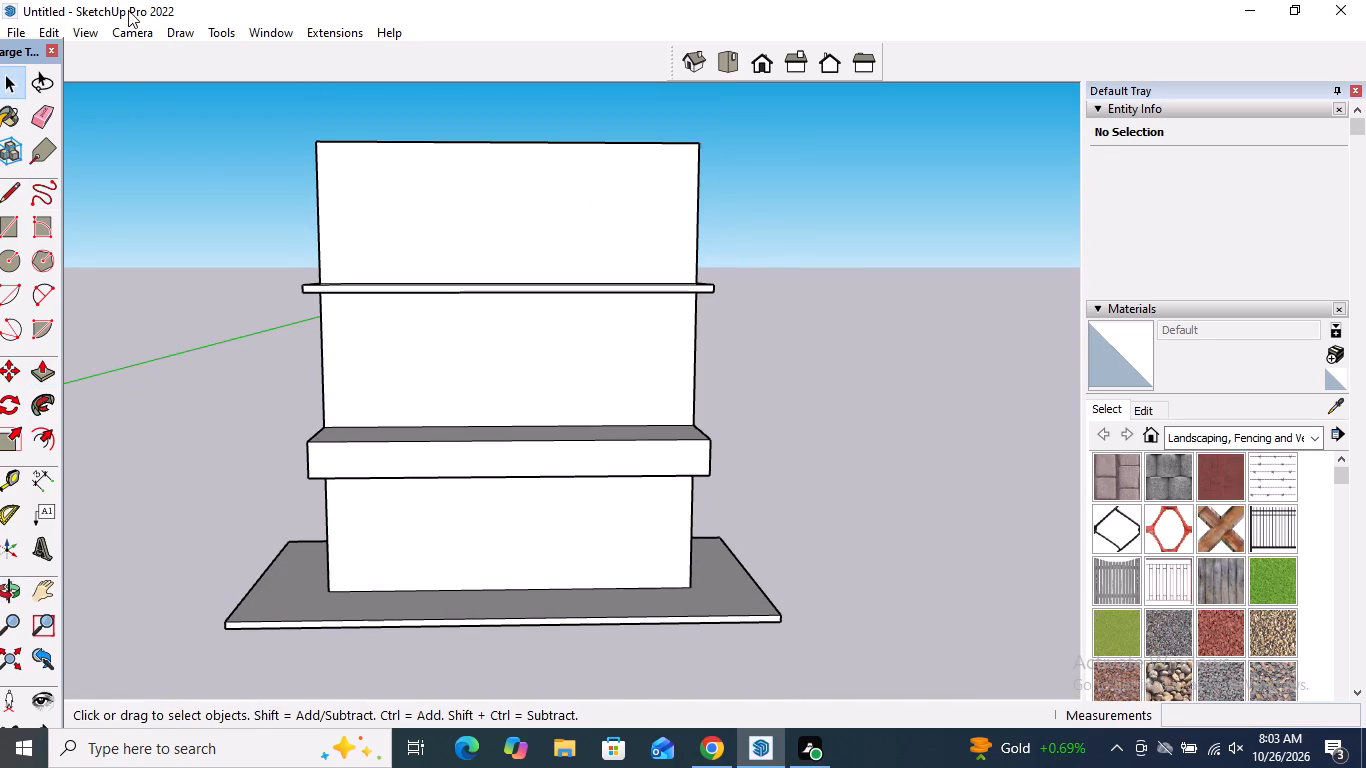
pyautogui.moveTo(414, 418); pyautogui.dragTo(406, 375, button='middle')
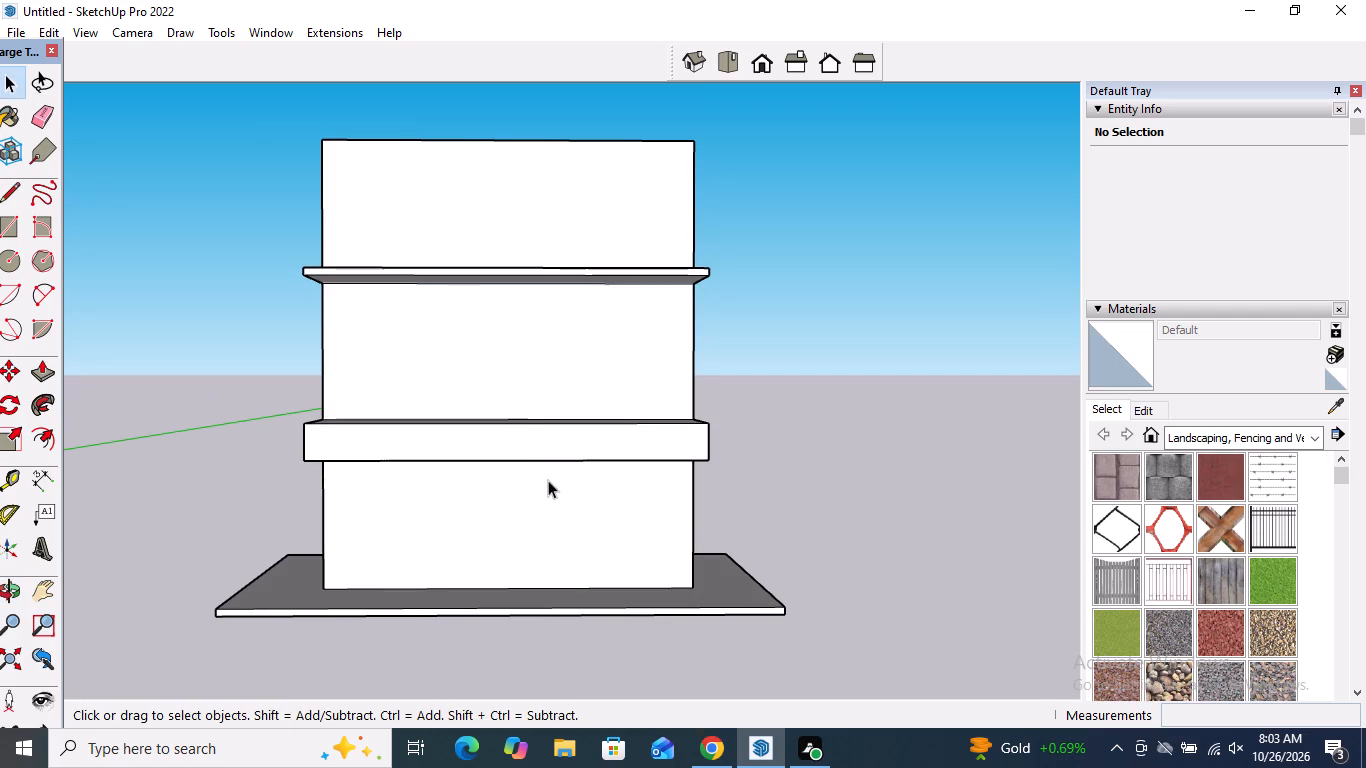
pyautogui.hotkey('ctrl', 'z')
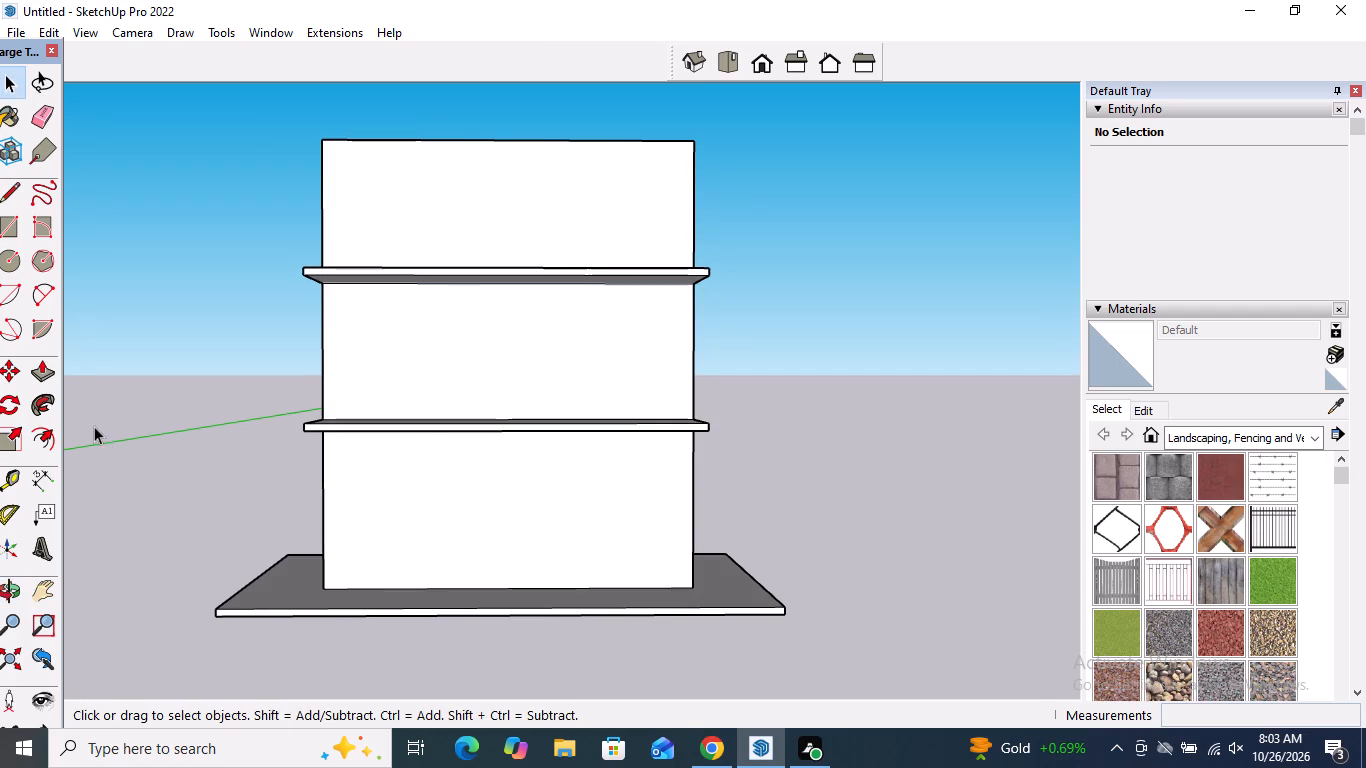
# Push/Pull the underside of the projecting slab above the ground floor down 1'6".
pyautogui.click(48, 377)
pyautogui.moveTo(284, 498); pyautogui.dragTo(282, 410, button='middle')
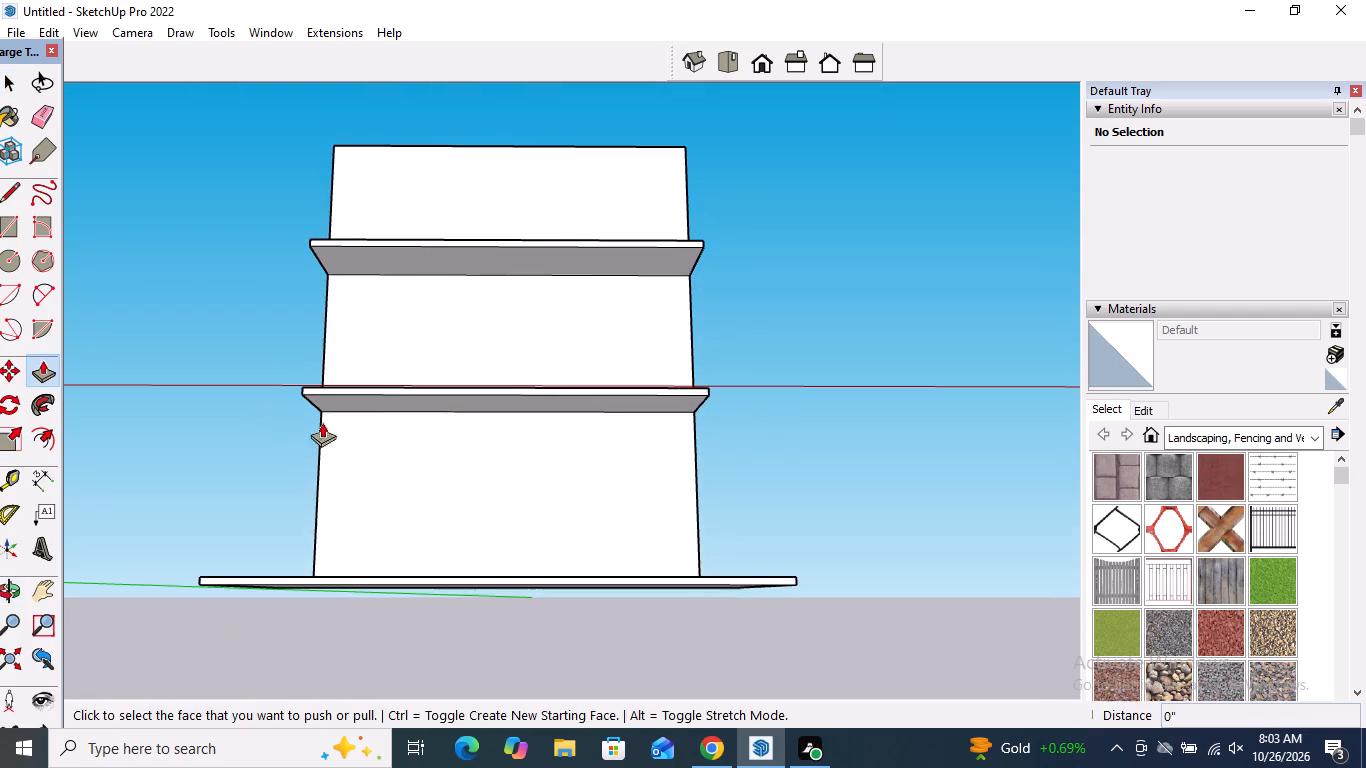
pyautogui.click(381, 401)
pyautogui.write('1\'6"')
pyautogui.press('Return')
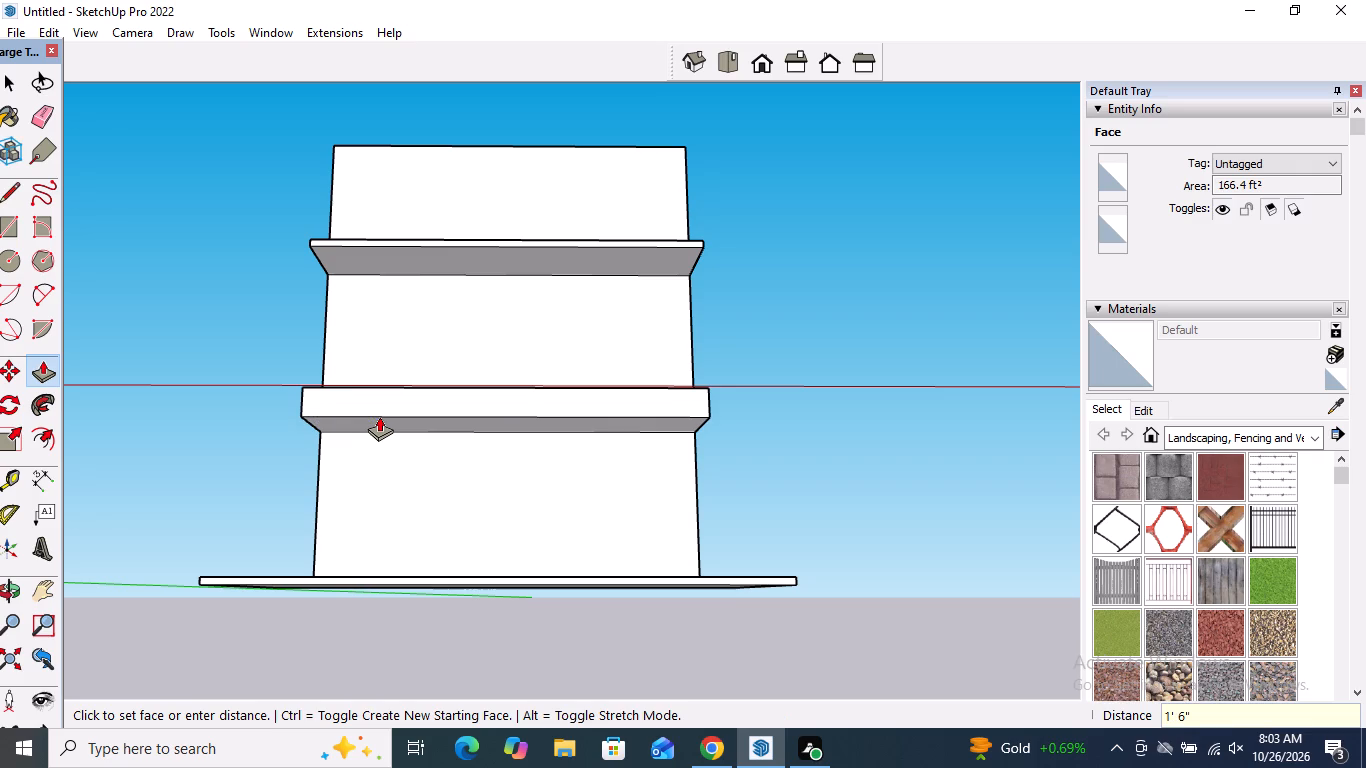
pyautogui.press('space')
# Draw a rectangle about 9'10" wide and 9'3" high on the ground-floor front wall, standing on its bottom edge near the right-hand corner.
pyautogui.moveTo(378, 452); pyautogui.dragTo(364, 533, button='middle')
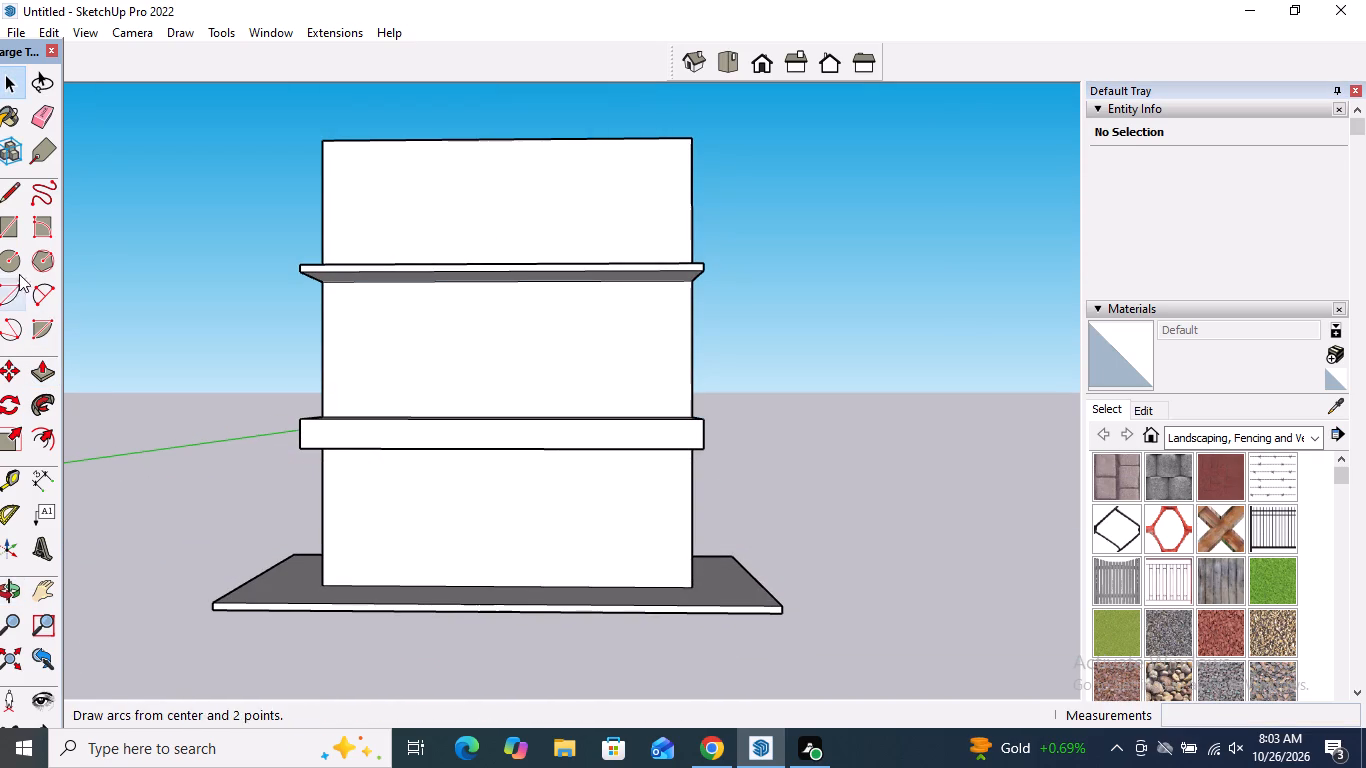
pyautogui.click(9, 237)
pyautogui.scroll(3, 535, 553)
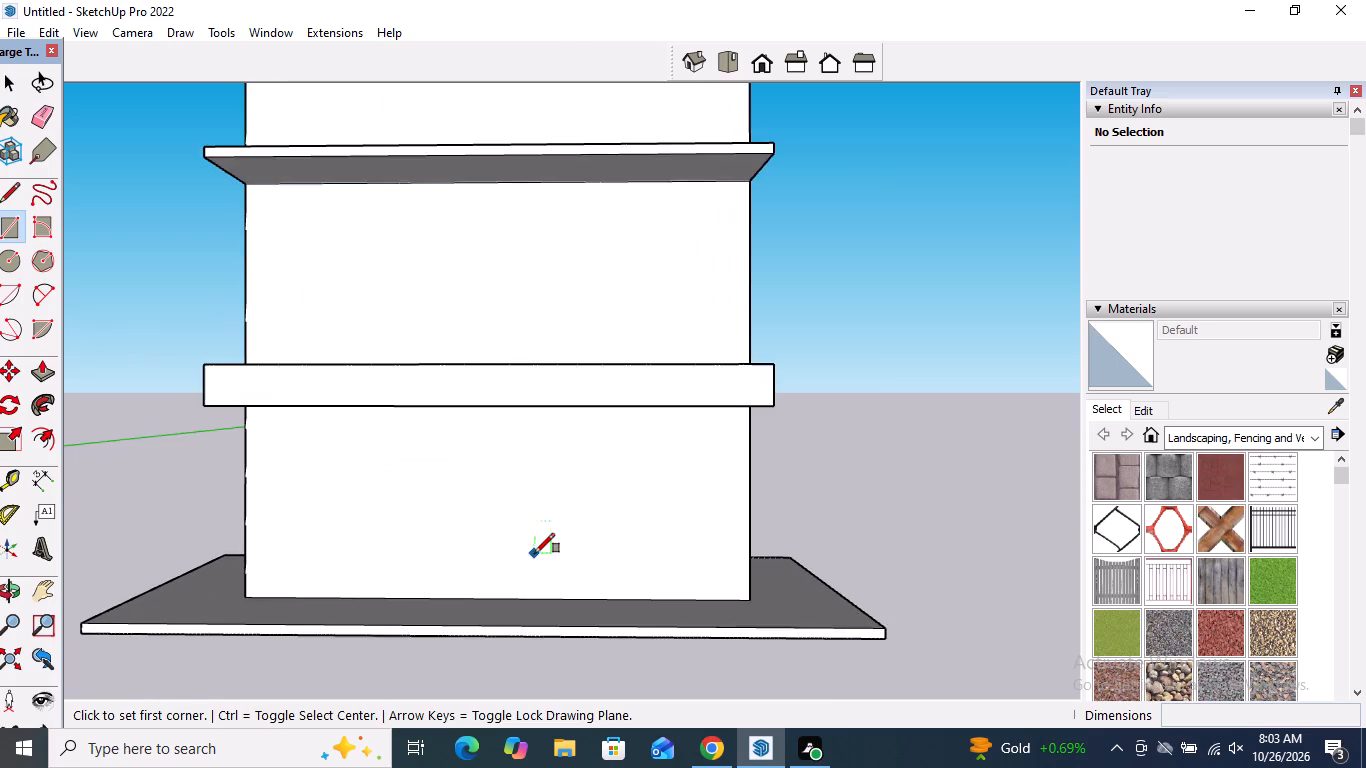
pyautogui.moveTo(544, 571); pyautogui.dragTo(552, 617, button='middle')
pyautogui.scroll(1, 552, 618)
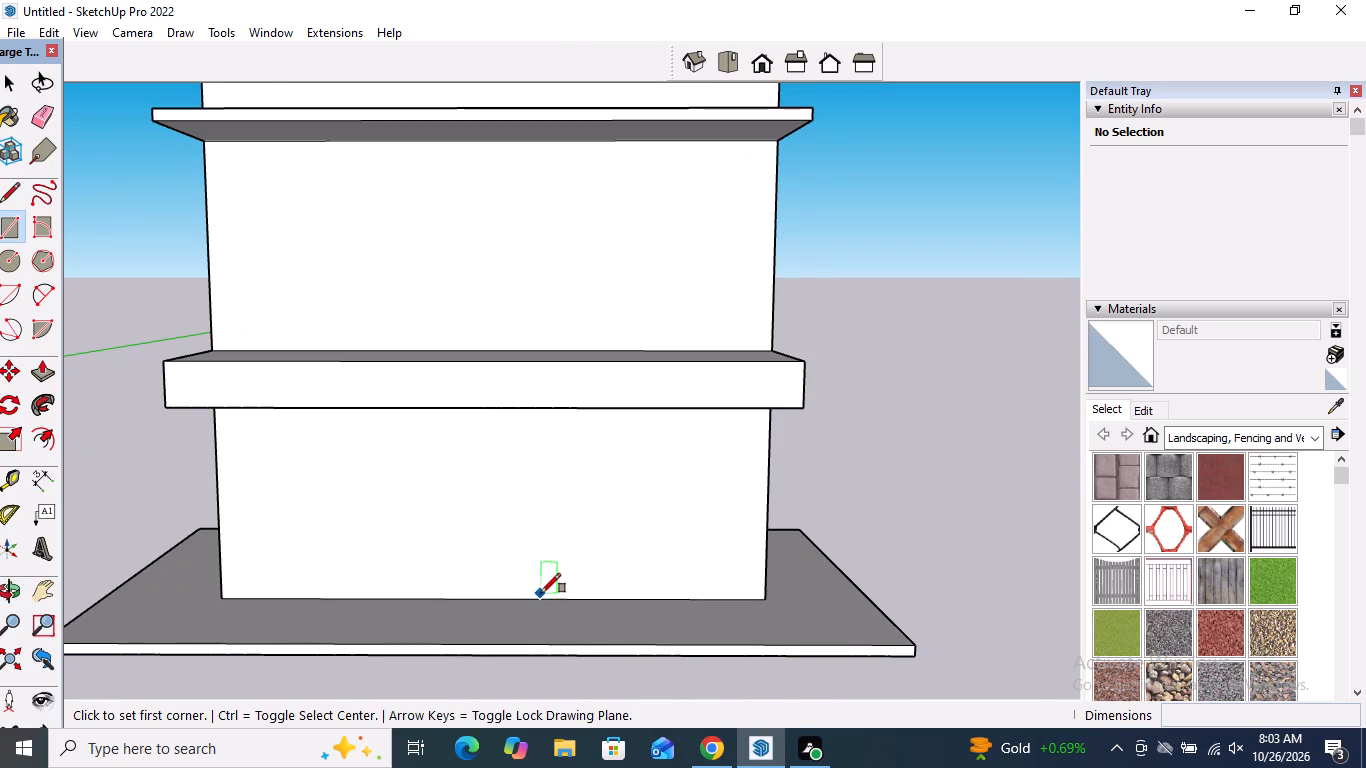
pyautogui.click(541, 591)
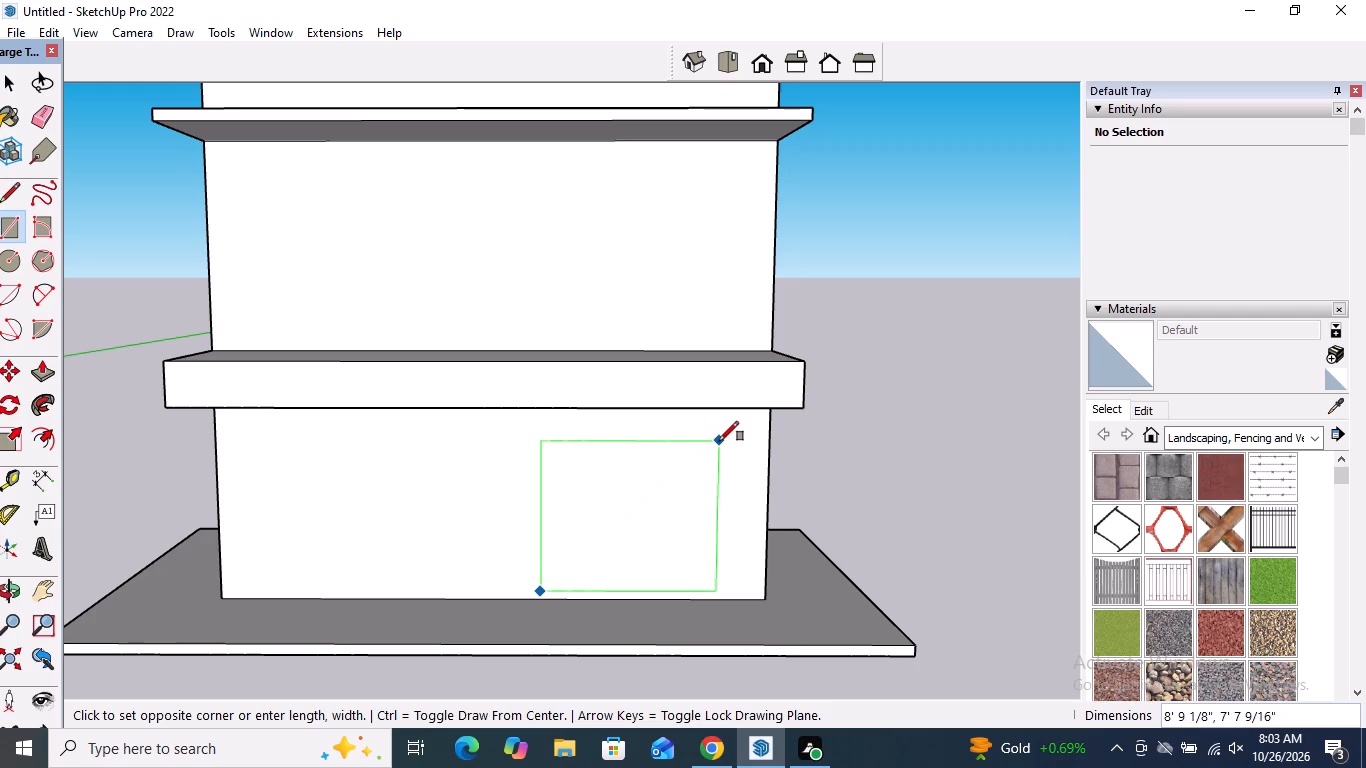
pyautogui.press('Escape')
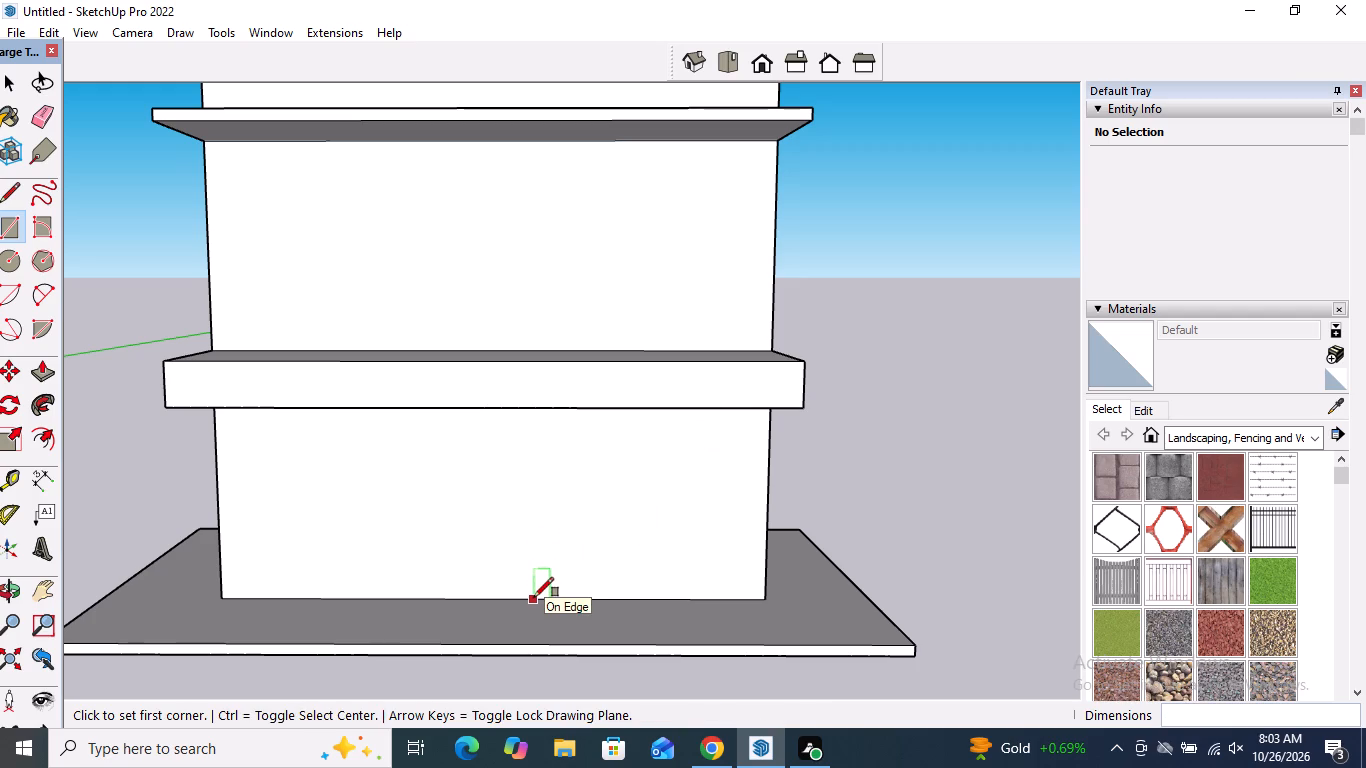
pyautogui.click(534, 597)
pyautogui.moveTo(587, 519); pyautogui.dragTo(600, 469, button='middle')
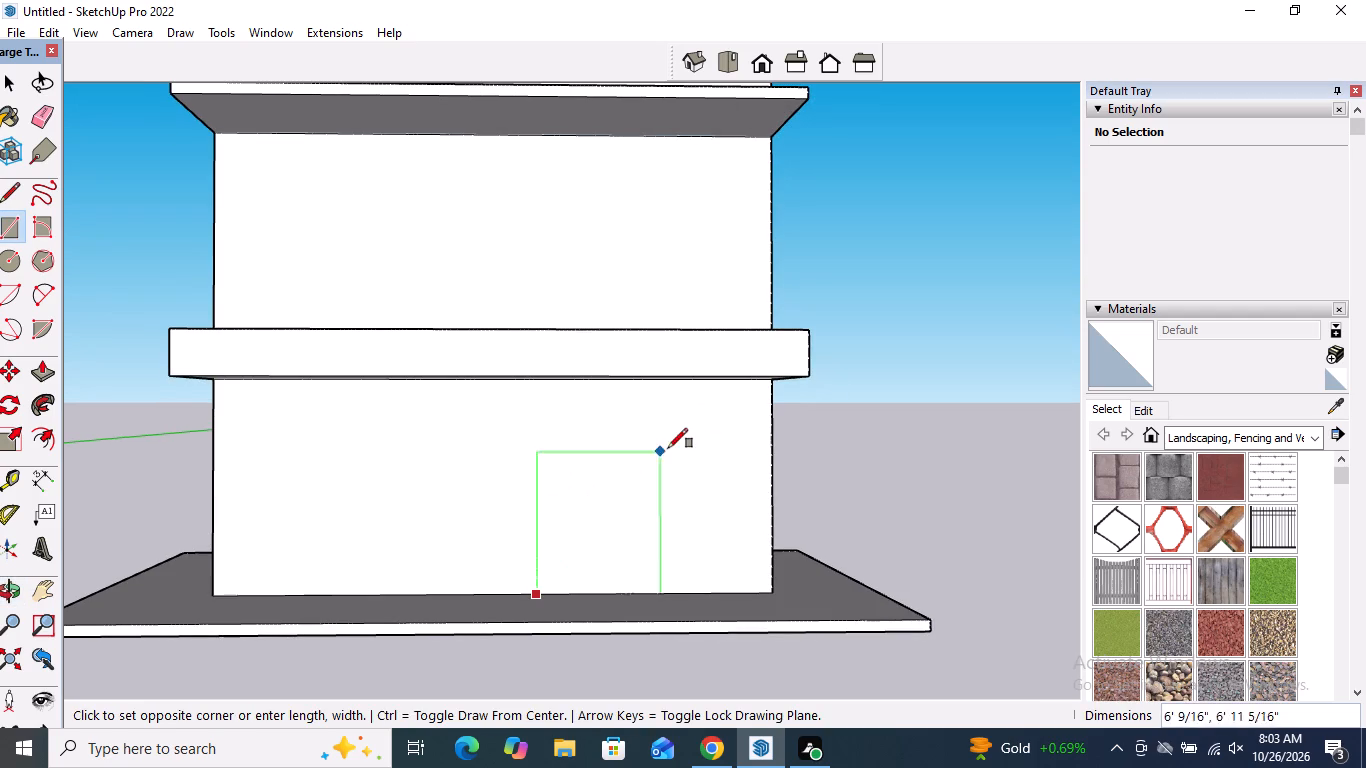
pyautogui.click(736, 405)
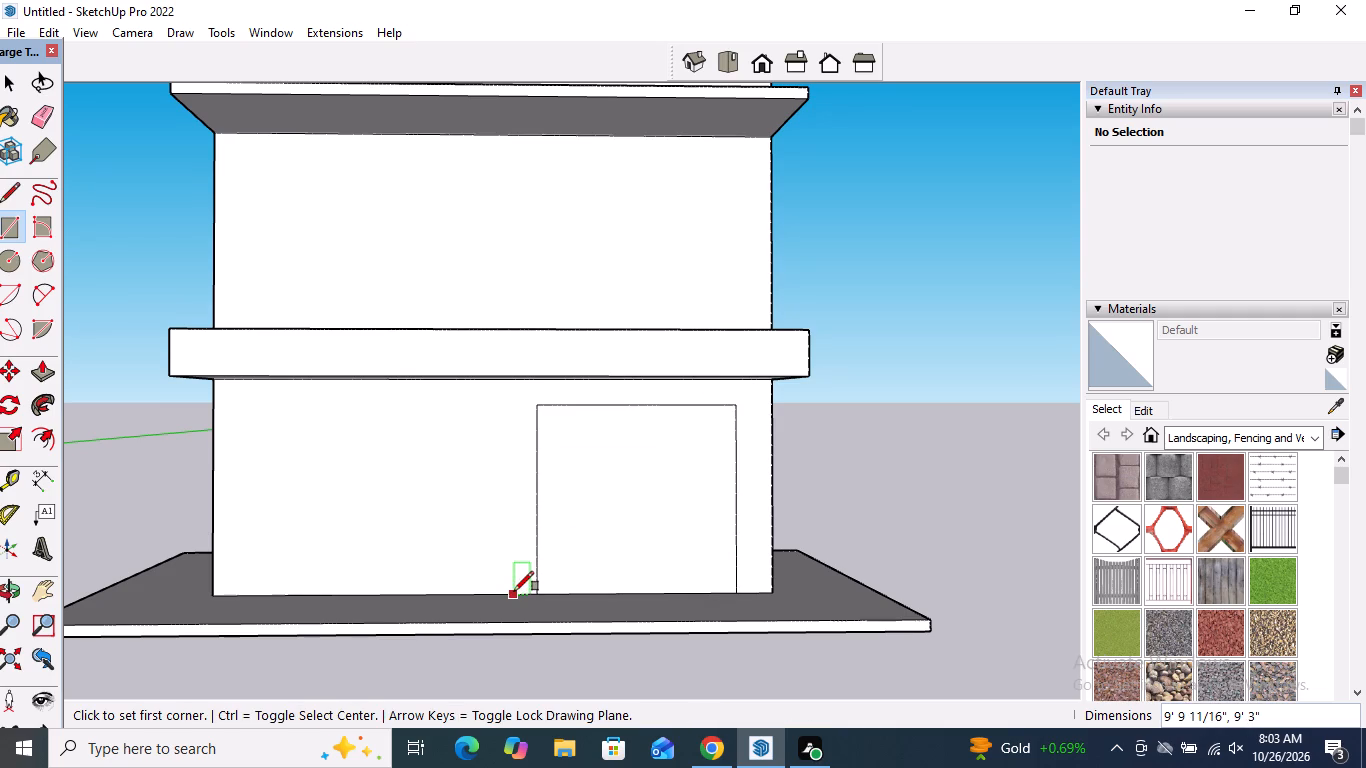
# Draw a door rectangle about 4'6" wide from the wall's bottom edge, left of the large opening and matching its 9'3" height.
pyautogui.click(510, 591)
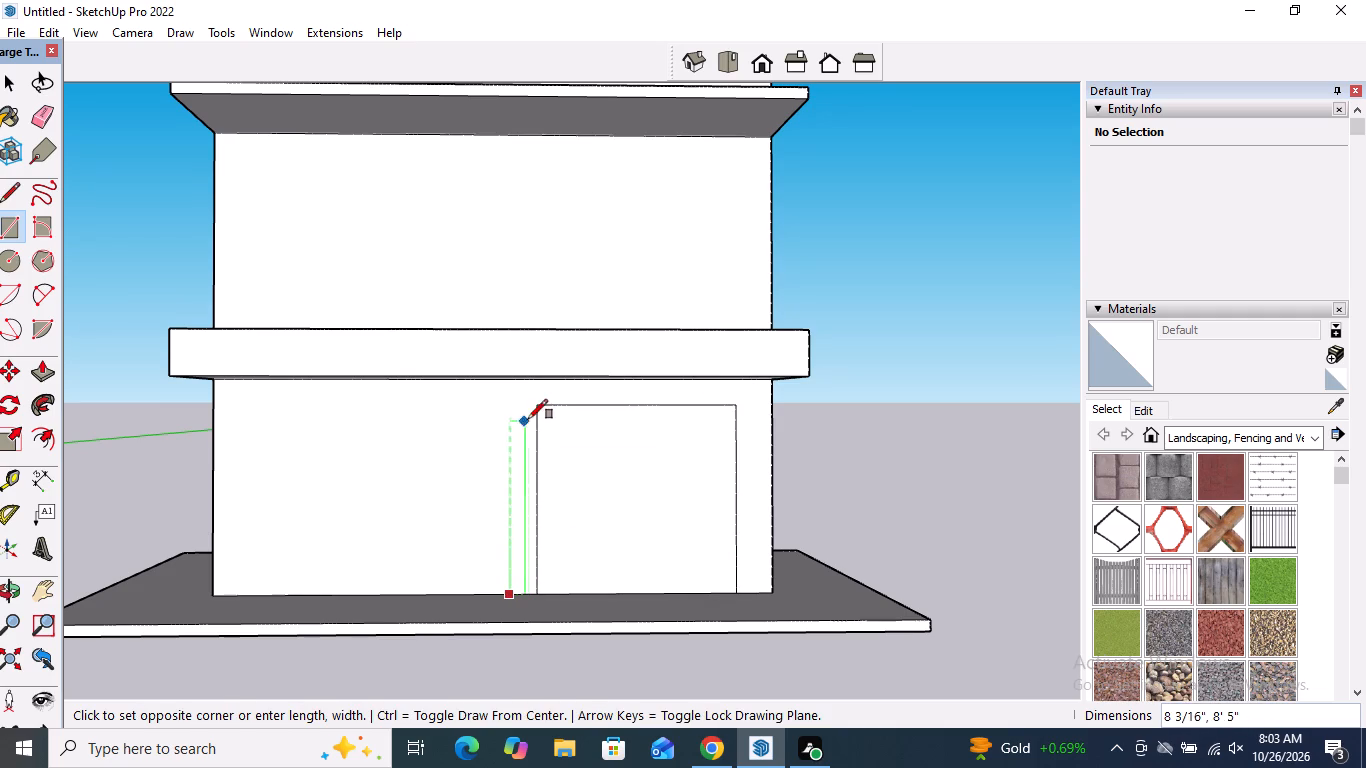
pyautogui.click(418, 410)
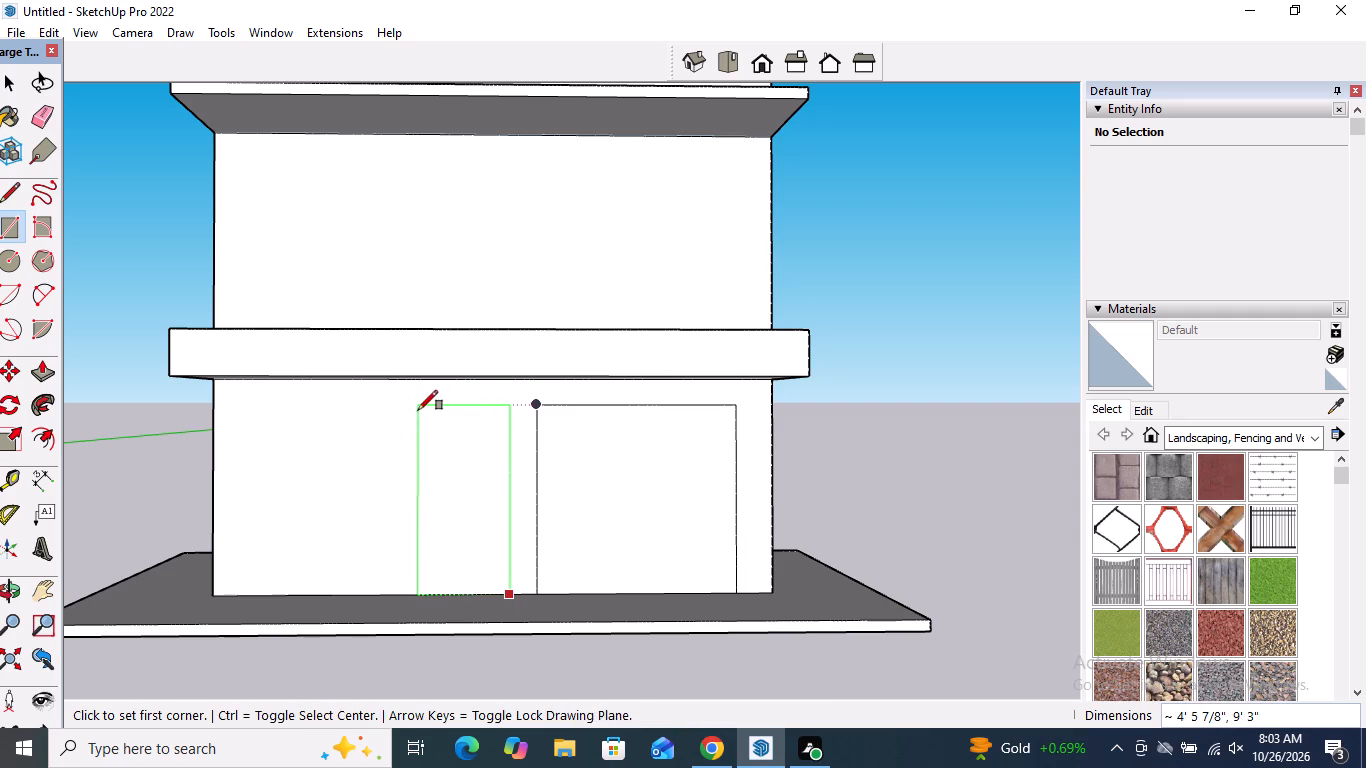
# Draw a window rectangle about 6'5" wide and 5'10" high on the ground-floor front wall, left of the door outline.
pyautogui.click(255, 424)
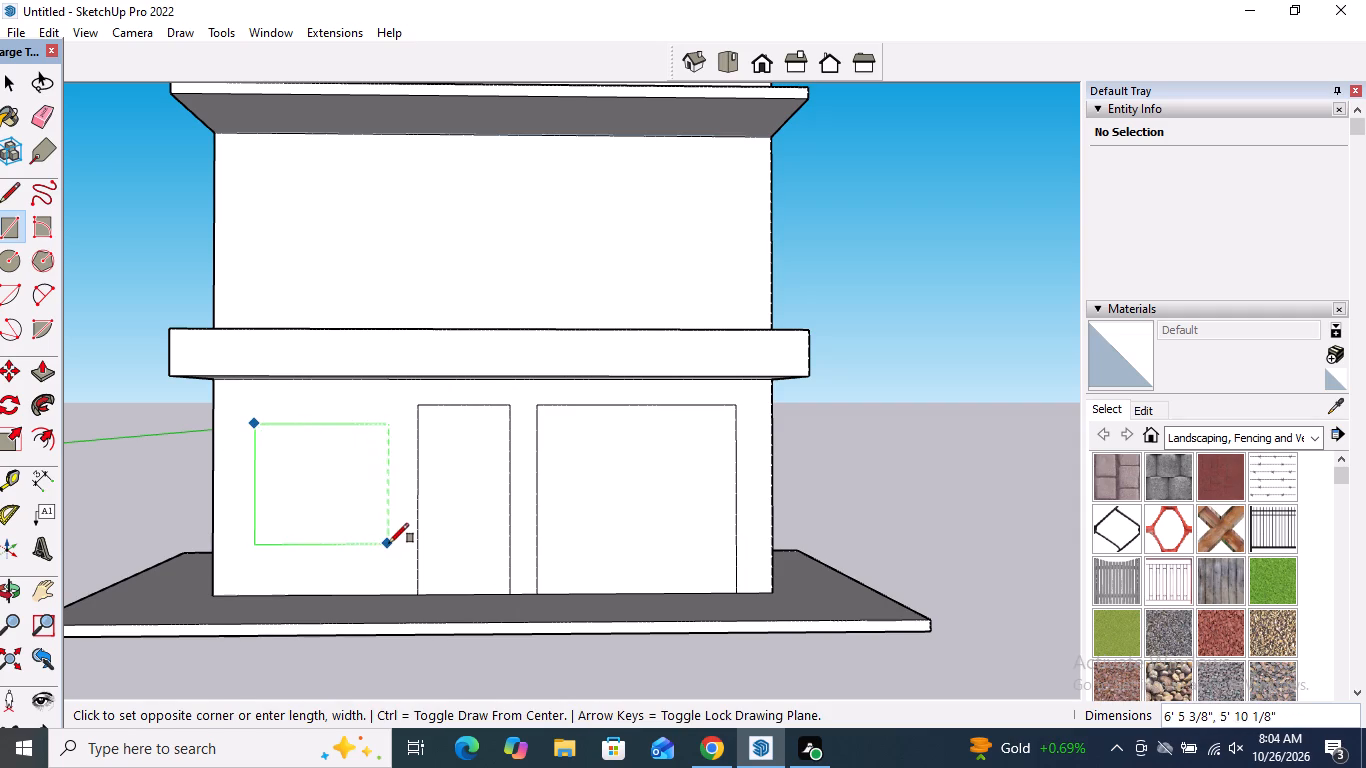
pyautogui.click(389, 543)
pyautogui.scroll(-5, 373, 552)
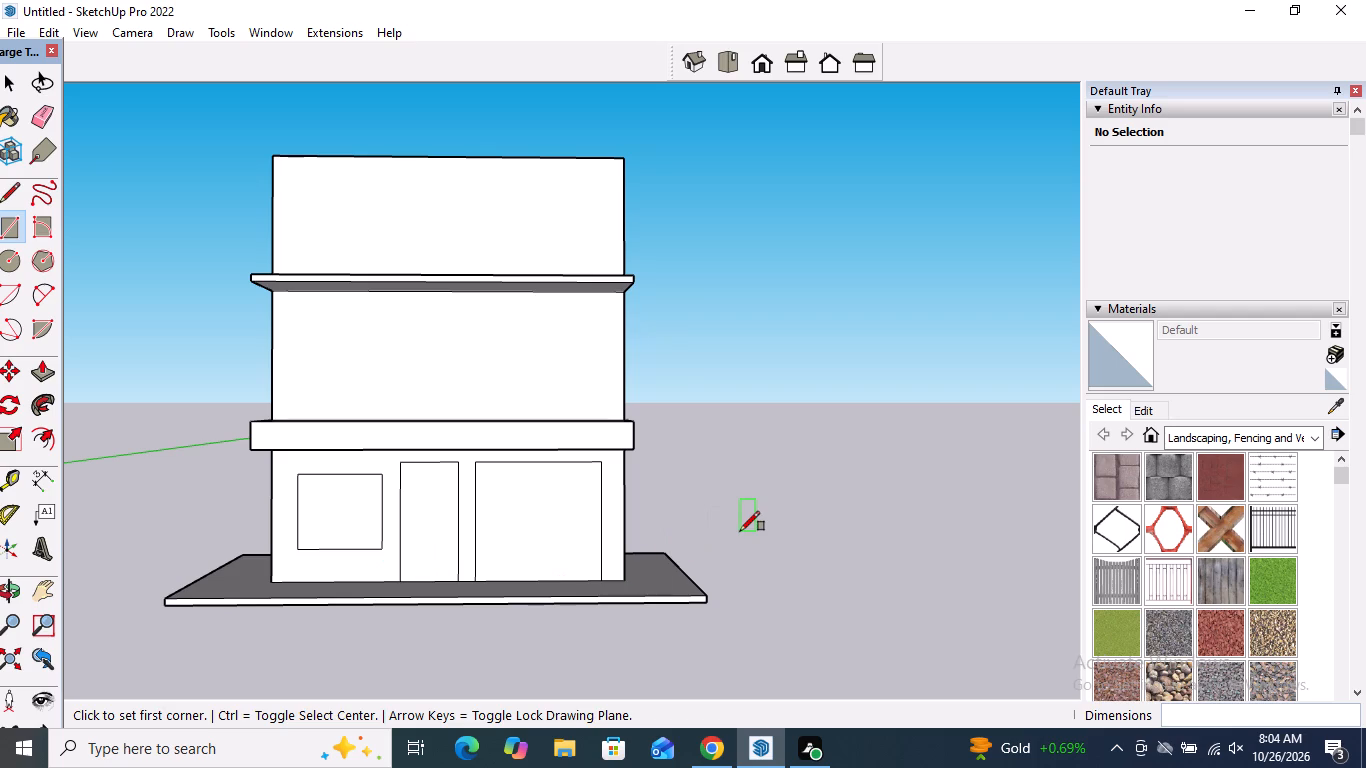
pyautogui.press('space')
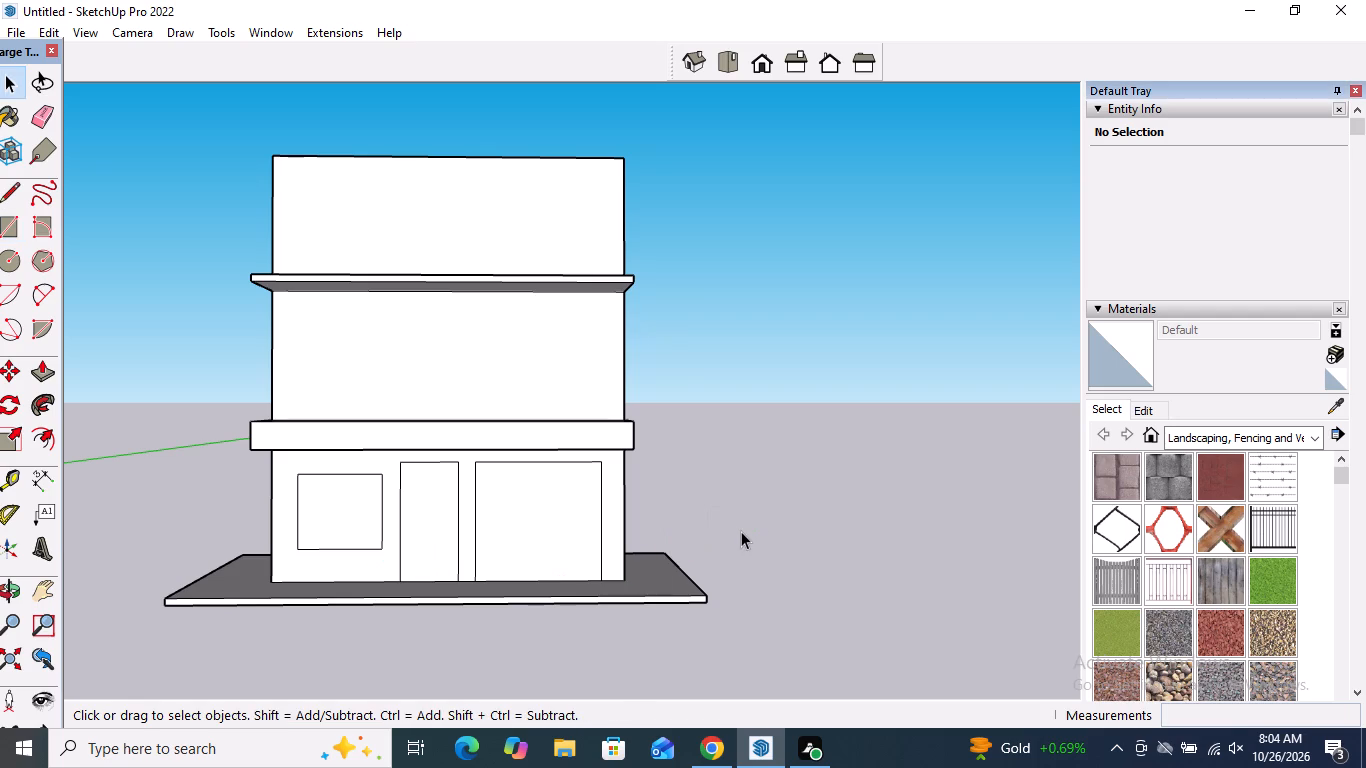
# Push/Pull the large ground-floor opening's face inward by about 6 1/4".
pyautogui.scroll(-4, 637, 488)
pyautogui.moveTo(643, 486); pyautogui.dragTo(518, 533, button='middle')
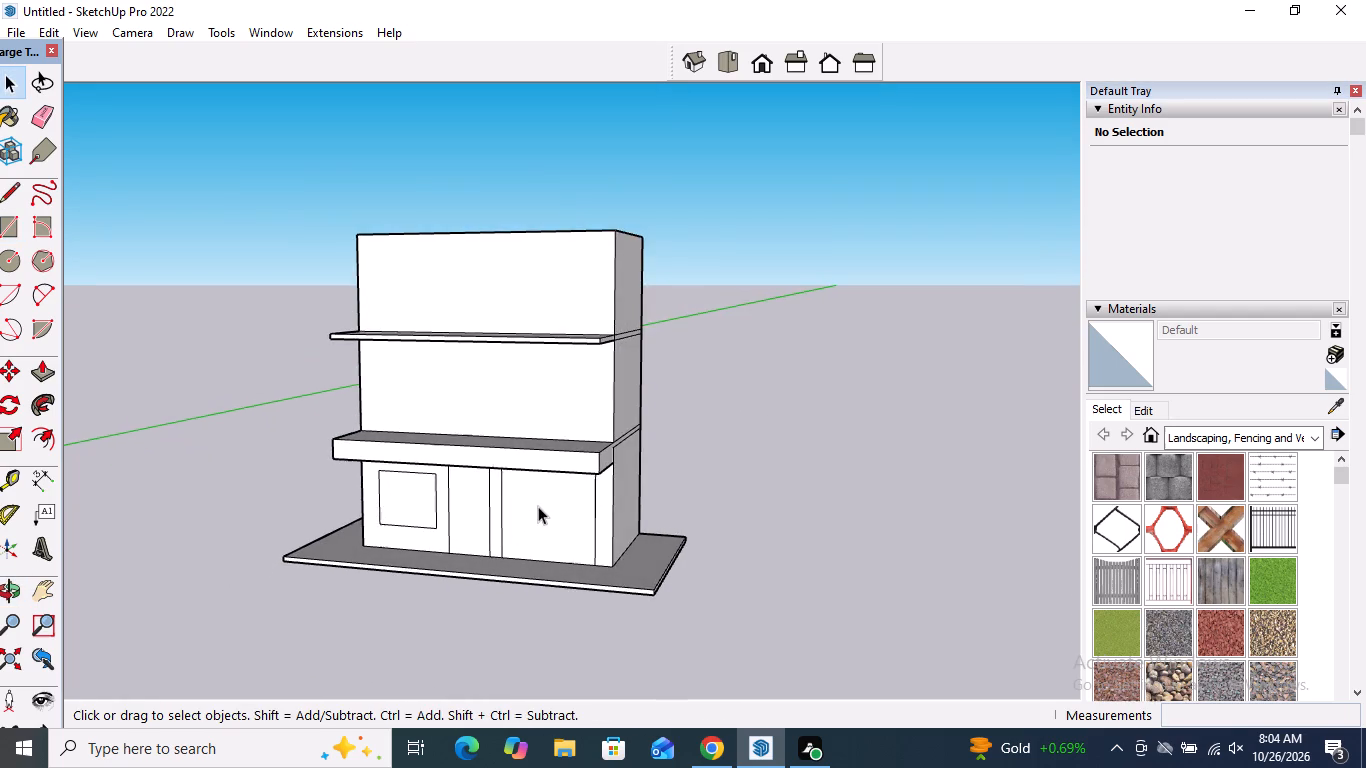
pyautogui.scroll(5, 538, 506)
pyautogui.moveTo(538, 503); pyautogui.dragTo(534, 474, button='middle')
pyautogui.scroll(1, 534, 474)
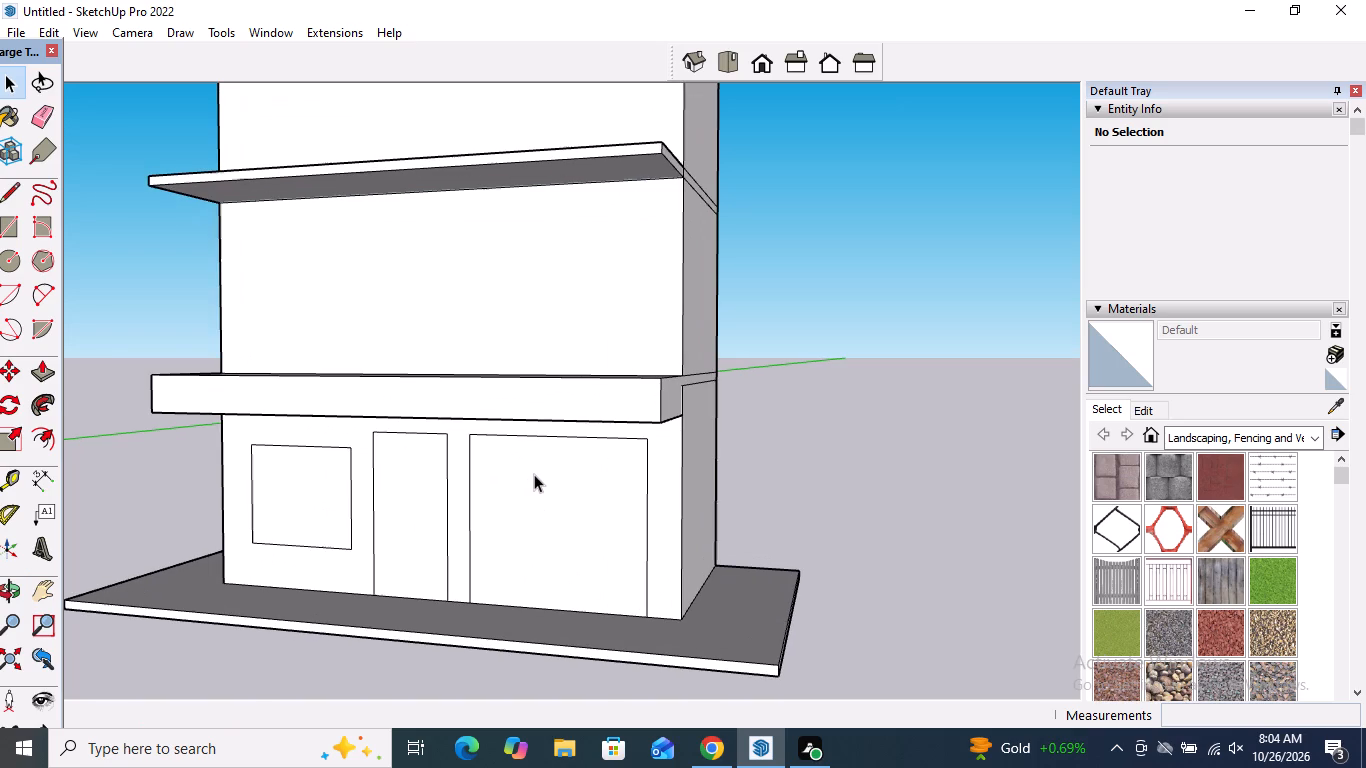
pyautogui.click(41, 368)
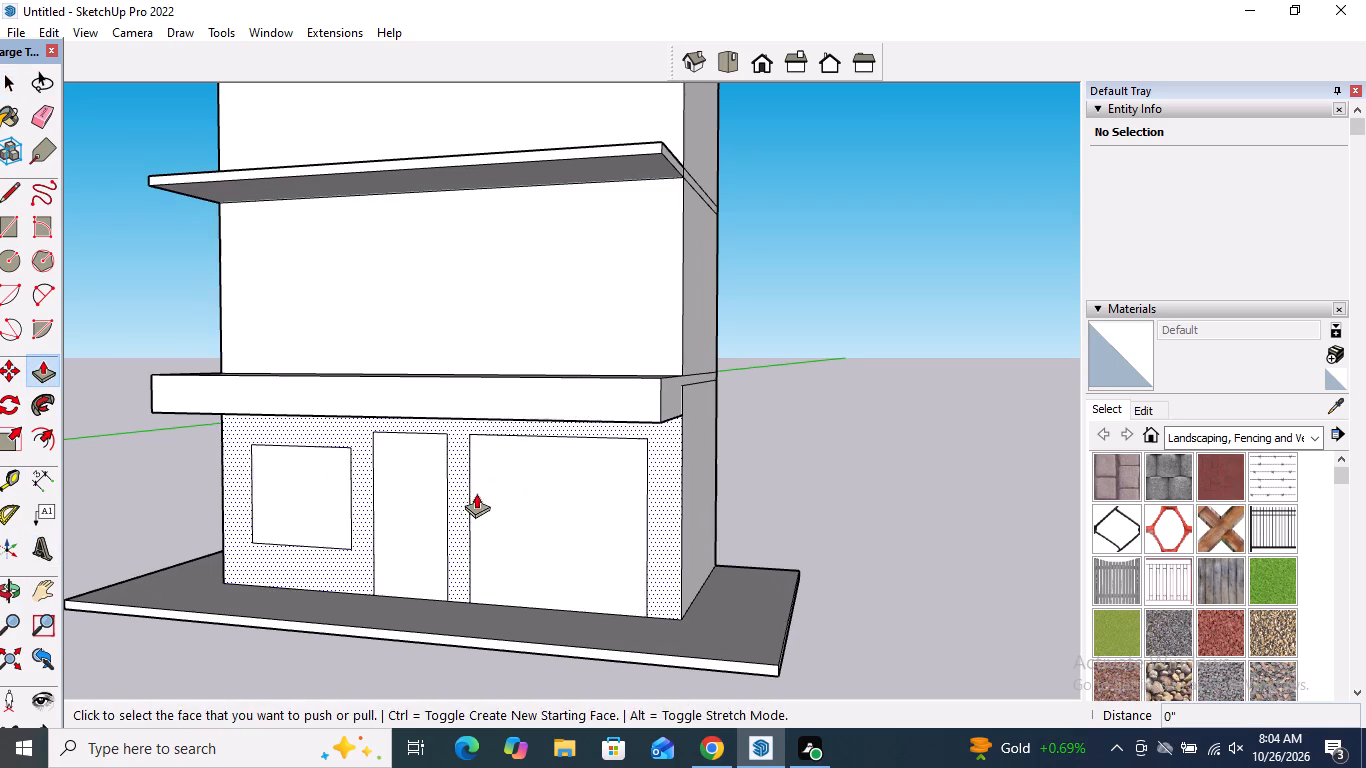
pyautogui.moveTo(579, 509); pyautogui.dragTo(508, 553, button='middle')
pyautogui.scroll(3, 508, 553)
pyautogui.click(508, 553)
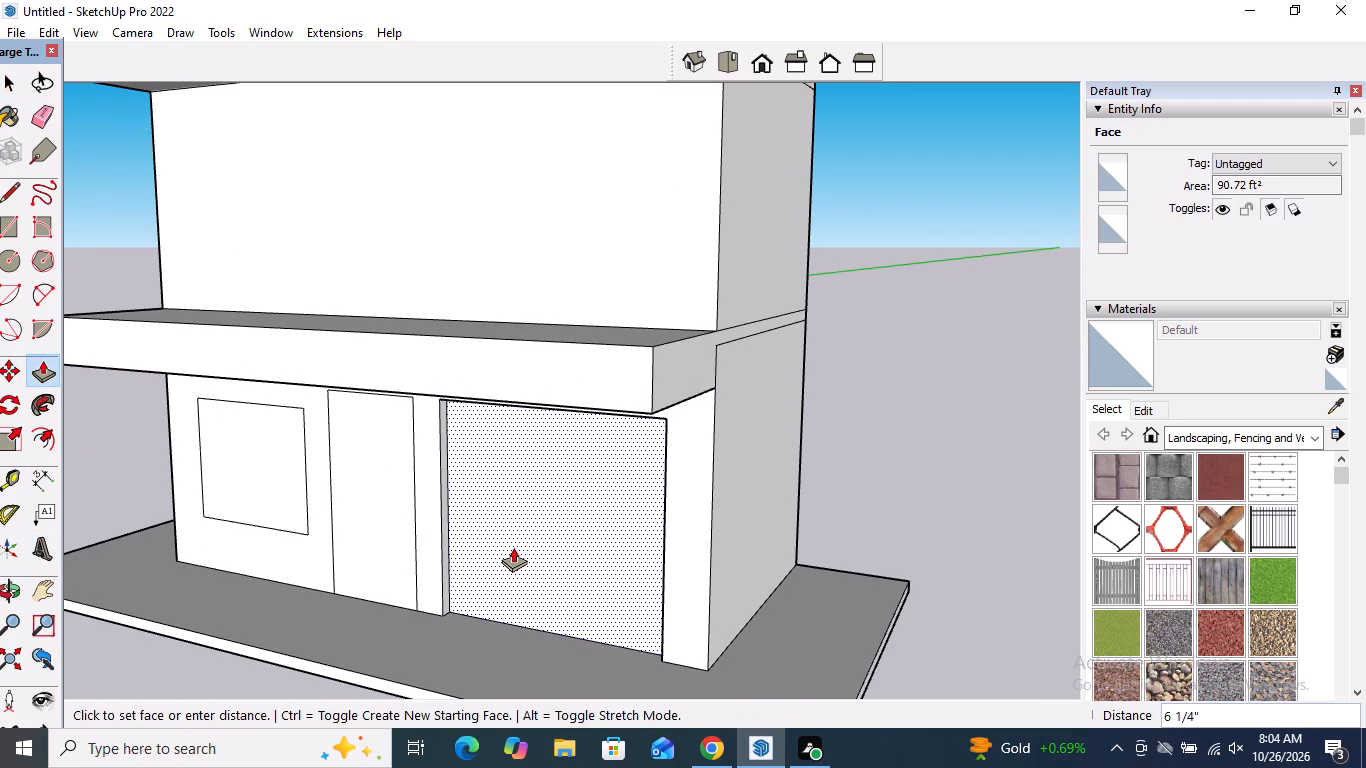
pyautogui.click(513, 547)
# Recess the door rectangle's face inward by the same distance as the large opening.
pyautogui.scroll(2, 407, 554)
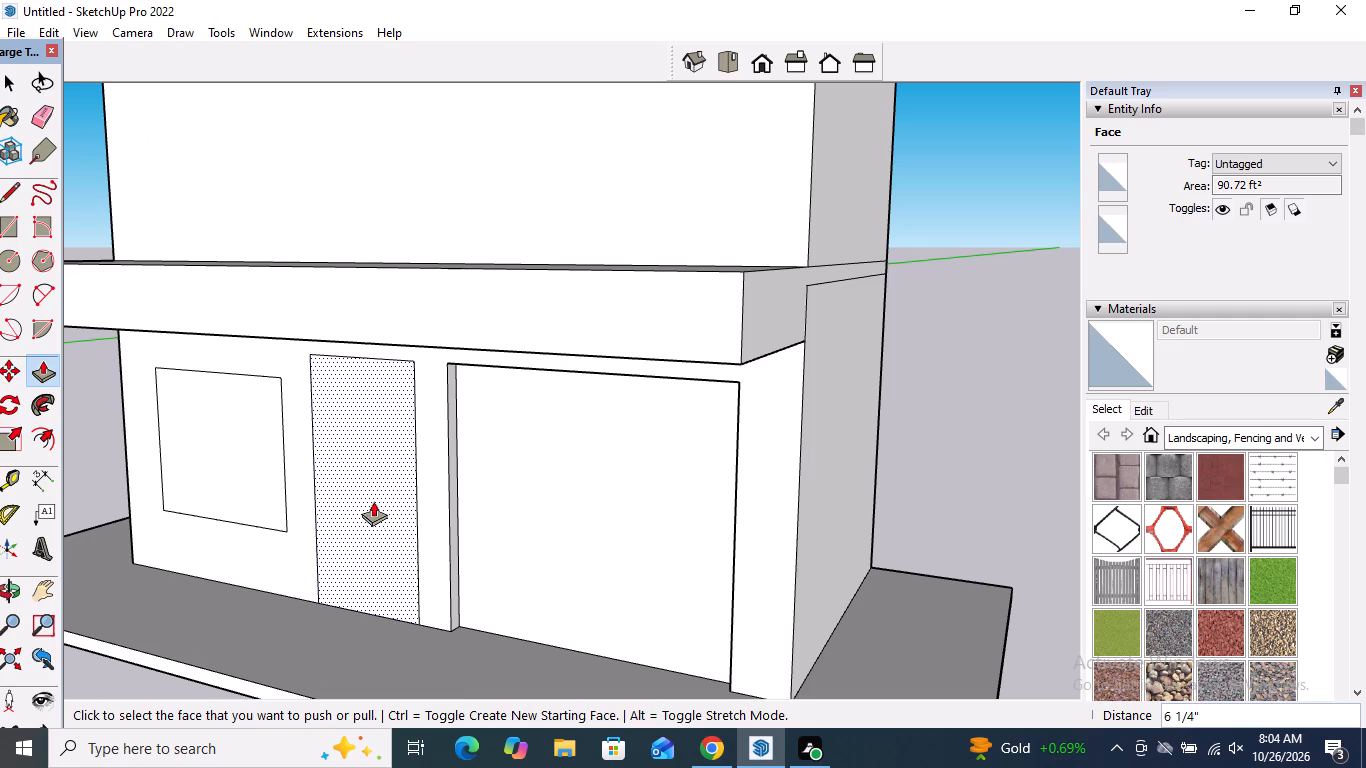
pyautogui.doubleClick(366, 499)
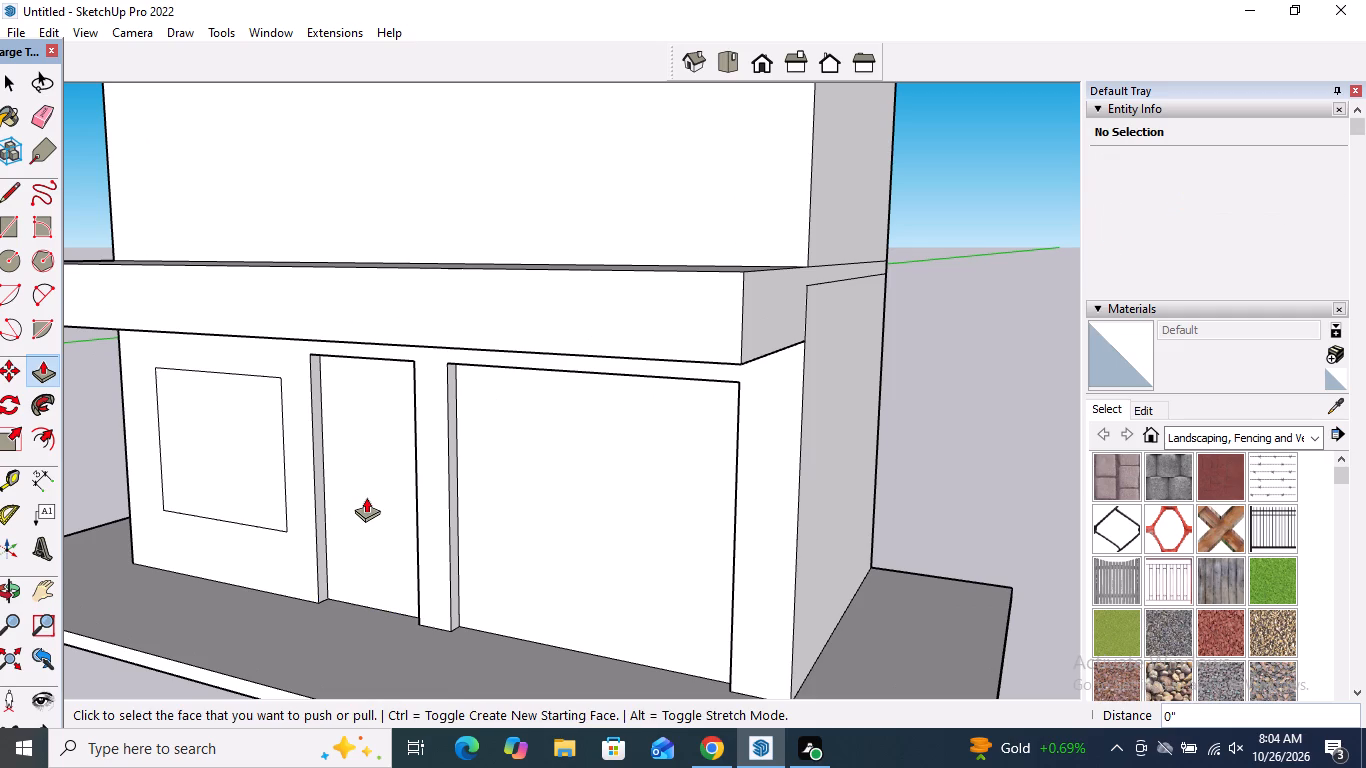
pyautogui.press('space')
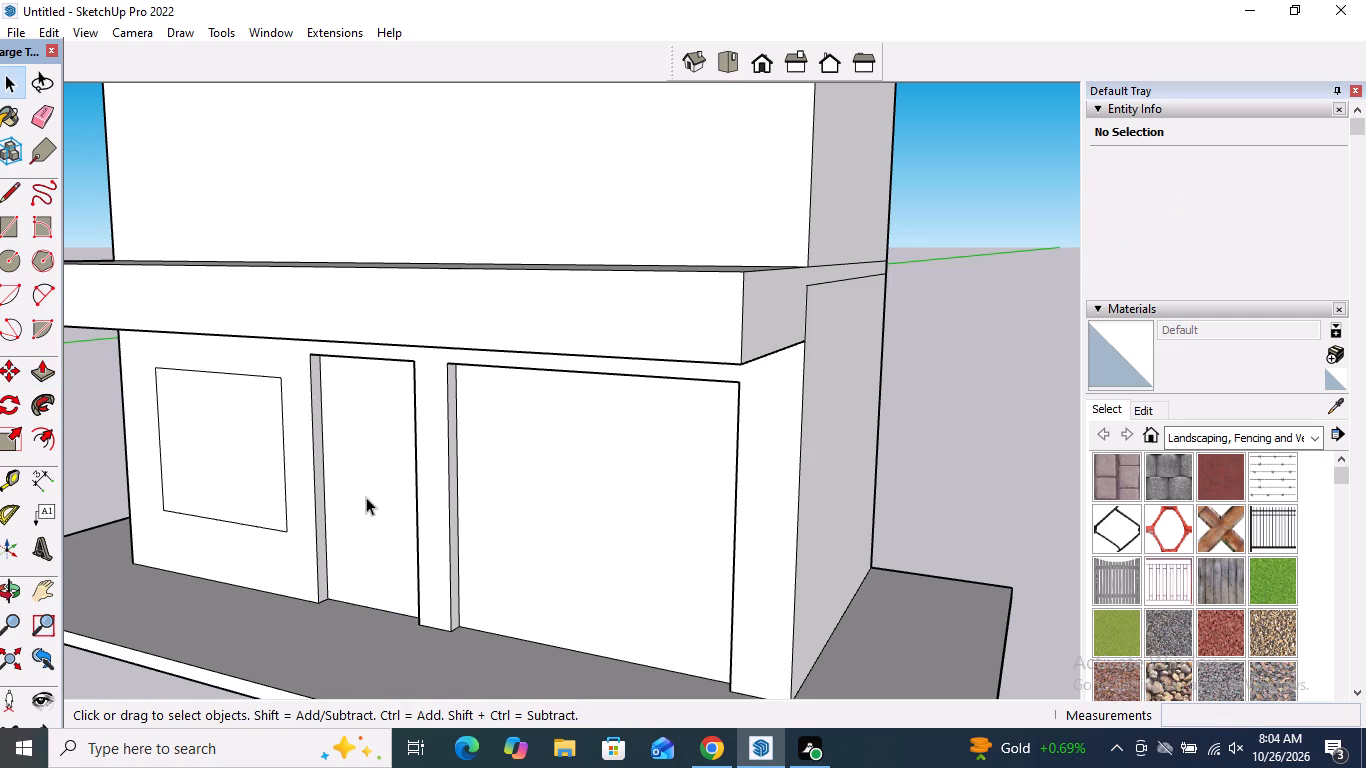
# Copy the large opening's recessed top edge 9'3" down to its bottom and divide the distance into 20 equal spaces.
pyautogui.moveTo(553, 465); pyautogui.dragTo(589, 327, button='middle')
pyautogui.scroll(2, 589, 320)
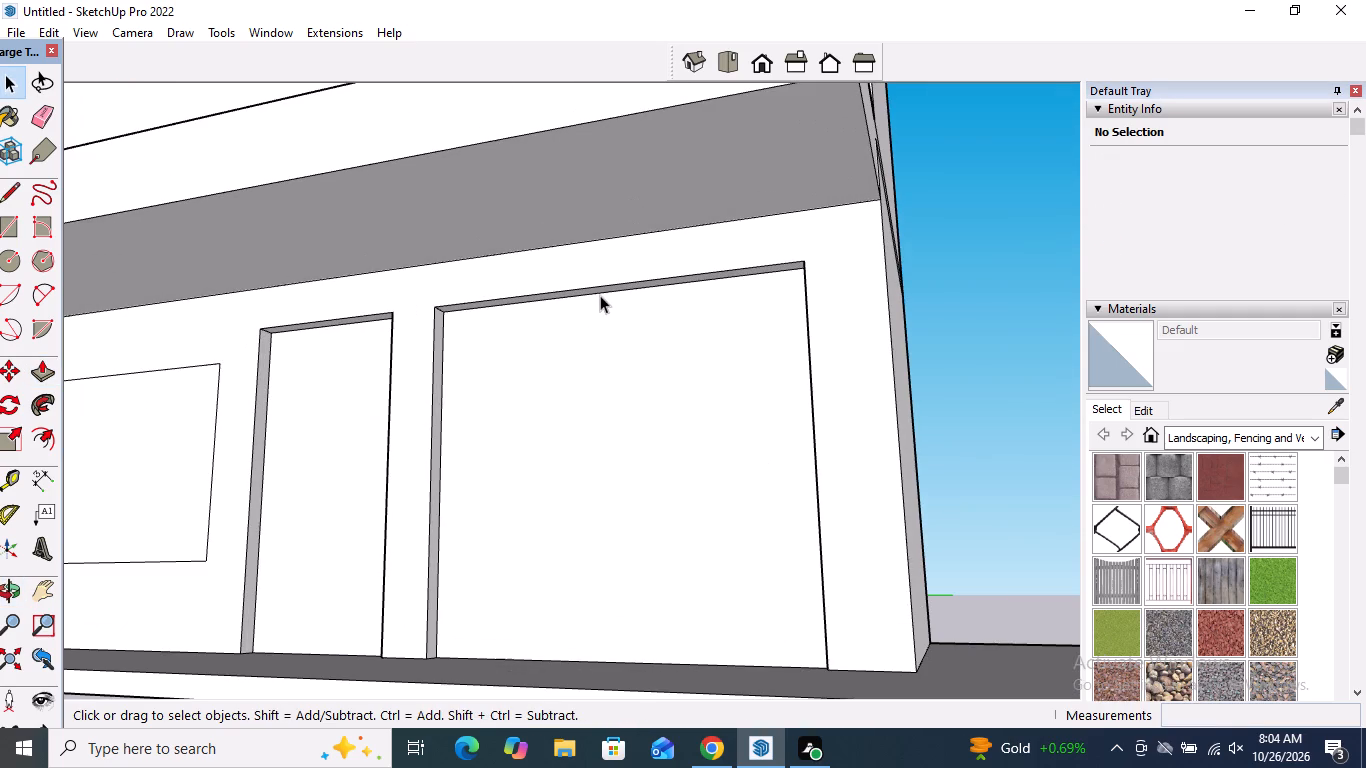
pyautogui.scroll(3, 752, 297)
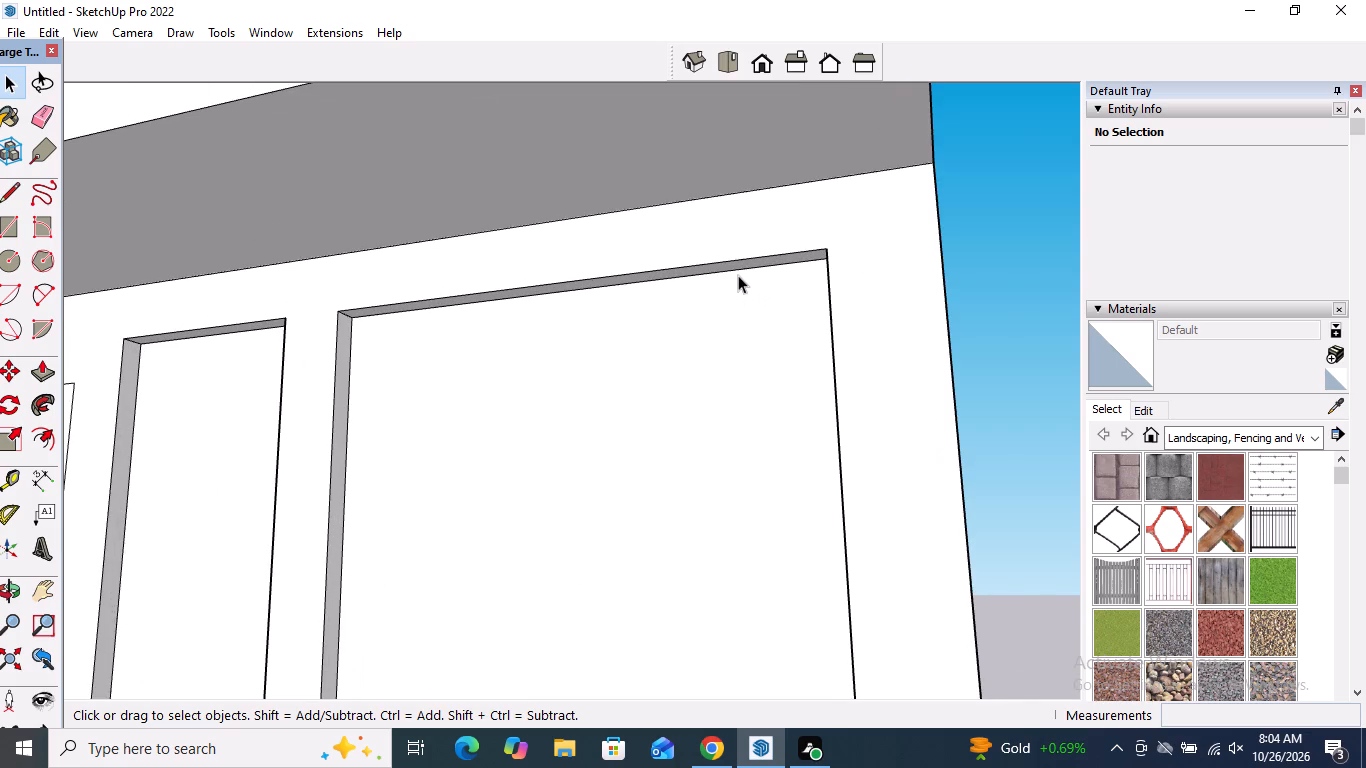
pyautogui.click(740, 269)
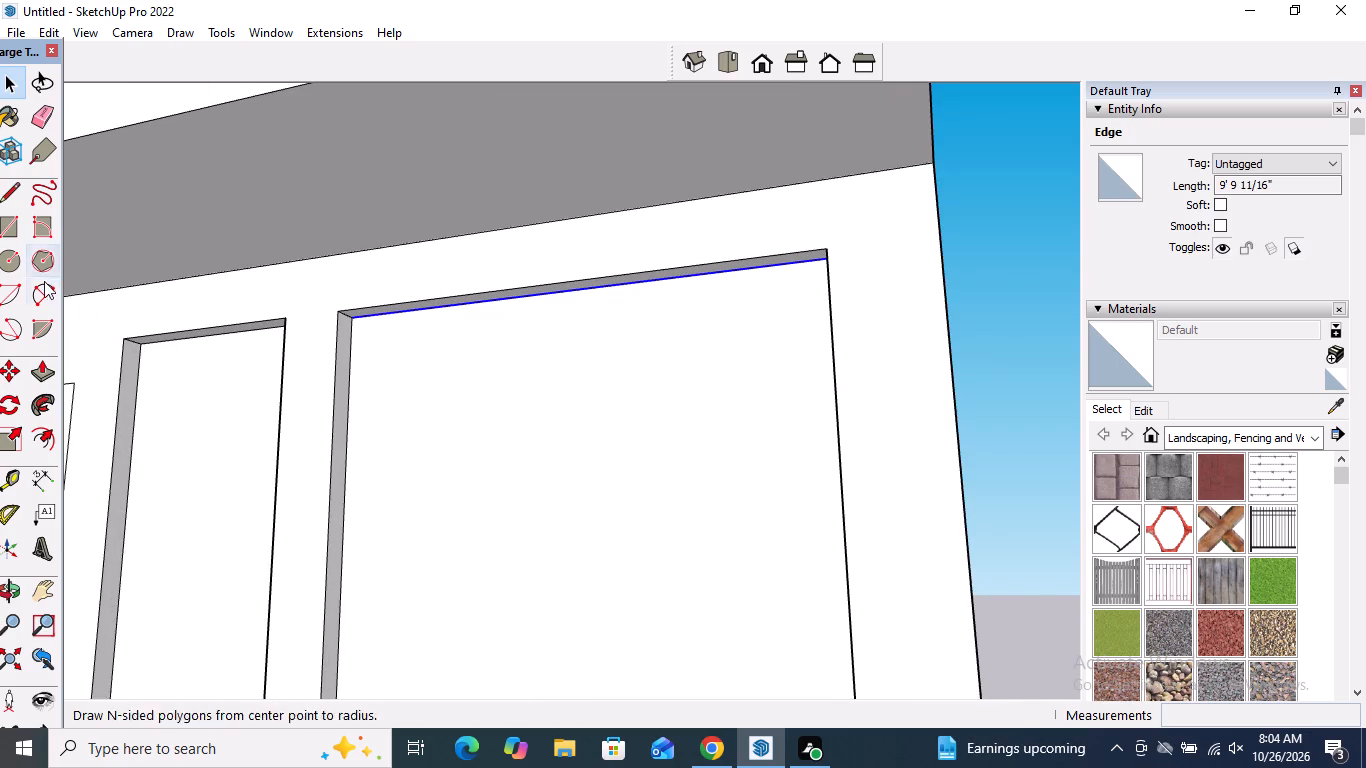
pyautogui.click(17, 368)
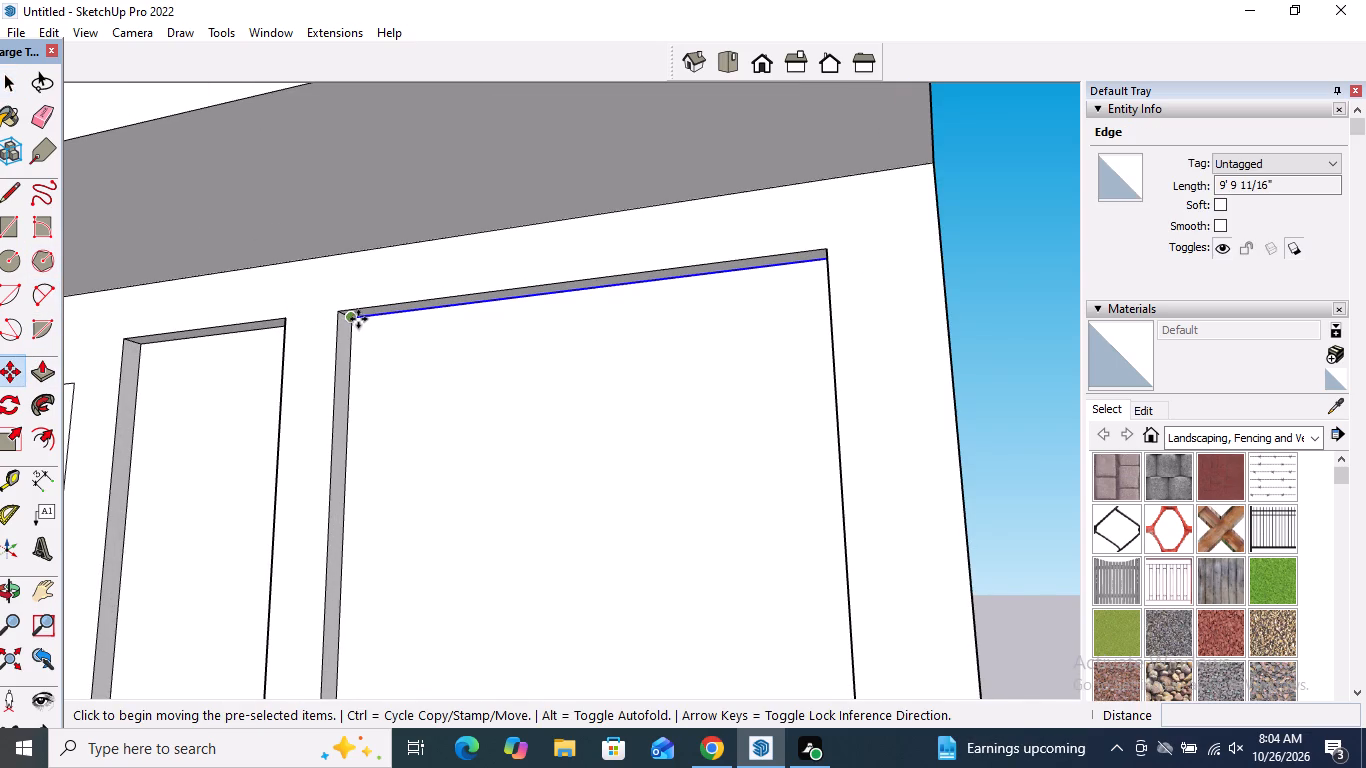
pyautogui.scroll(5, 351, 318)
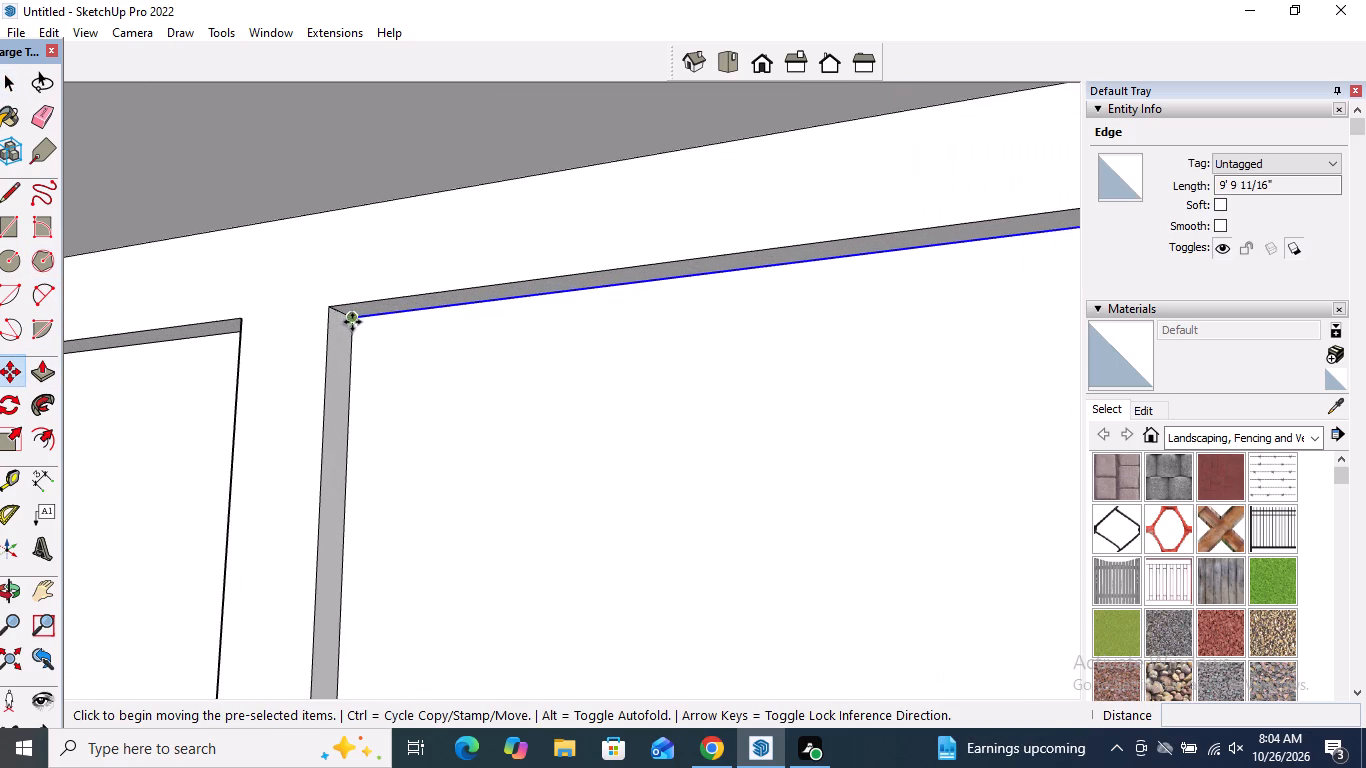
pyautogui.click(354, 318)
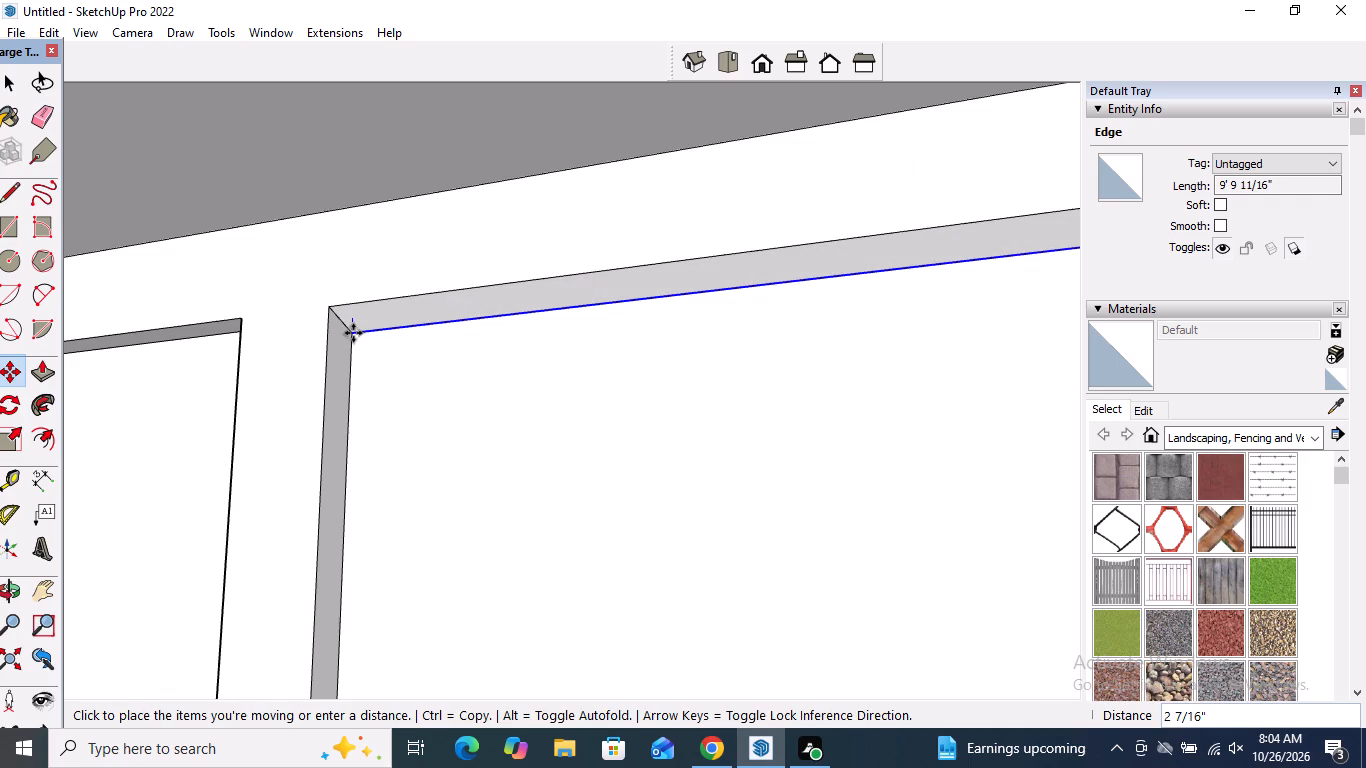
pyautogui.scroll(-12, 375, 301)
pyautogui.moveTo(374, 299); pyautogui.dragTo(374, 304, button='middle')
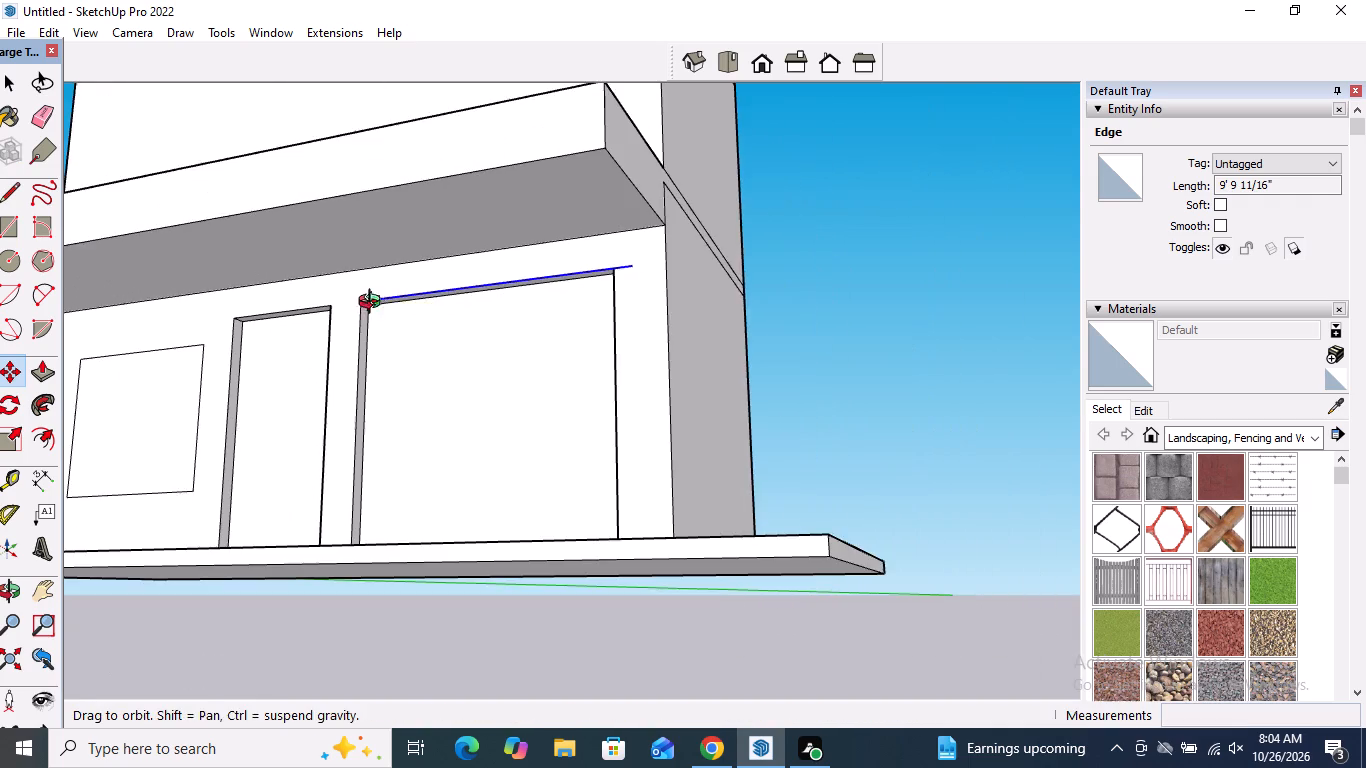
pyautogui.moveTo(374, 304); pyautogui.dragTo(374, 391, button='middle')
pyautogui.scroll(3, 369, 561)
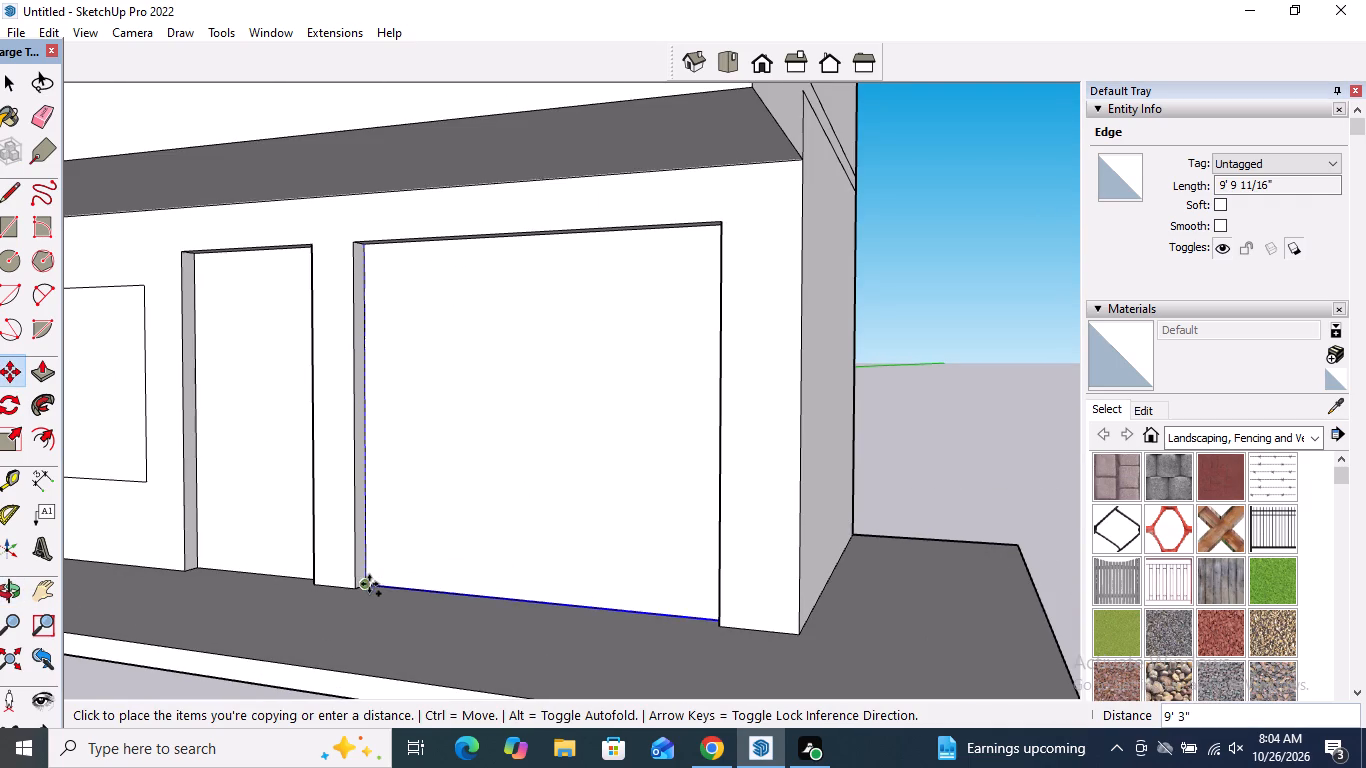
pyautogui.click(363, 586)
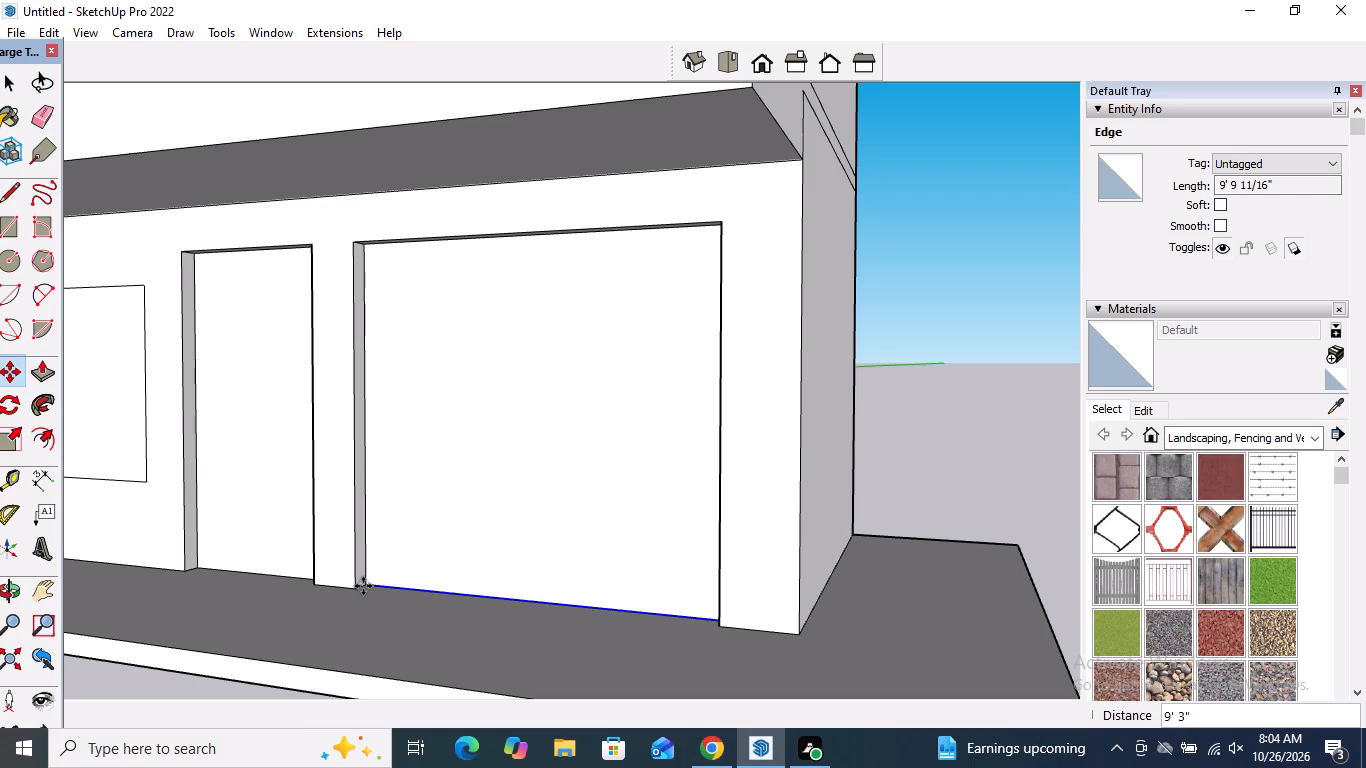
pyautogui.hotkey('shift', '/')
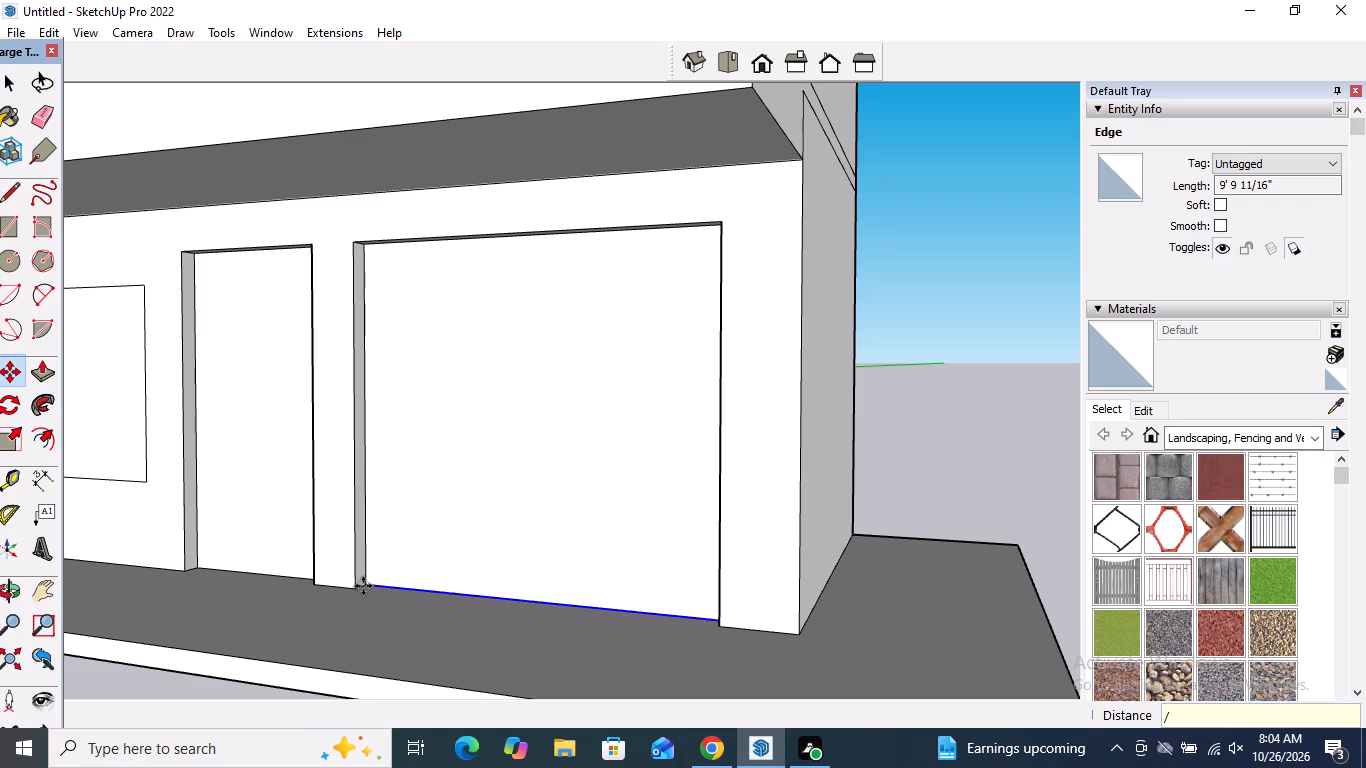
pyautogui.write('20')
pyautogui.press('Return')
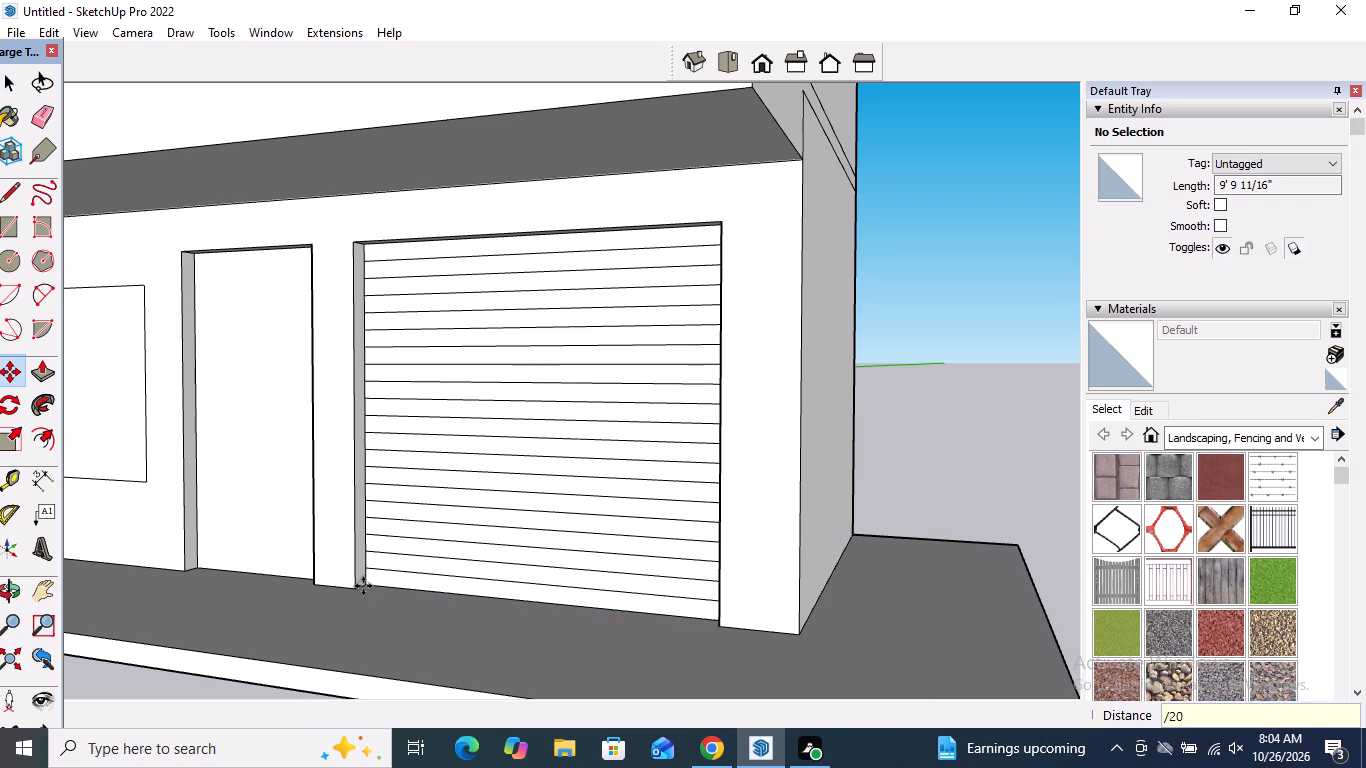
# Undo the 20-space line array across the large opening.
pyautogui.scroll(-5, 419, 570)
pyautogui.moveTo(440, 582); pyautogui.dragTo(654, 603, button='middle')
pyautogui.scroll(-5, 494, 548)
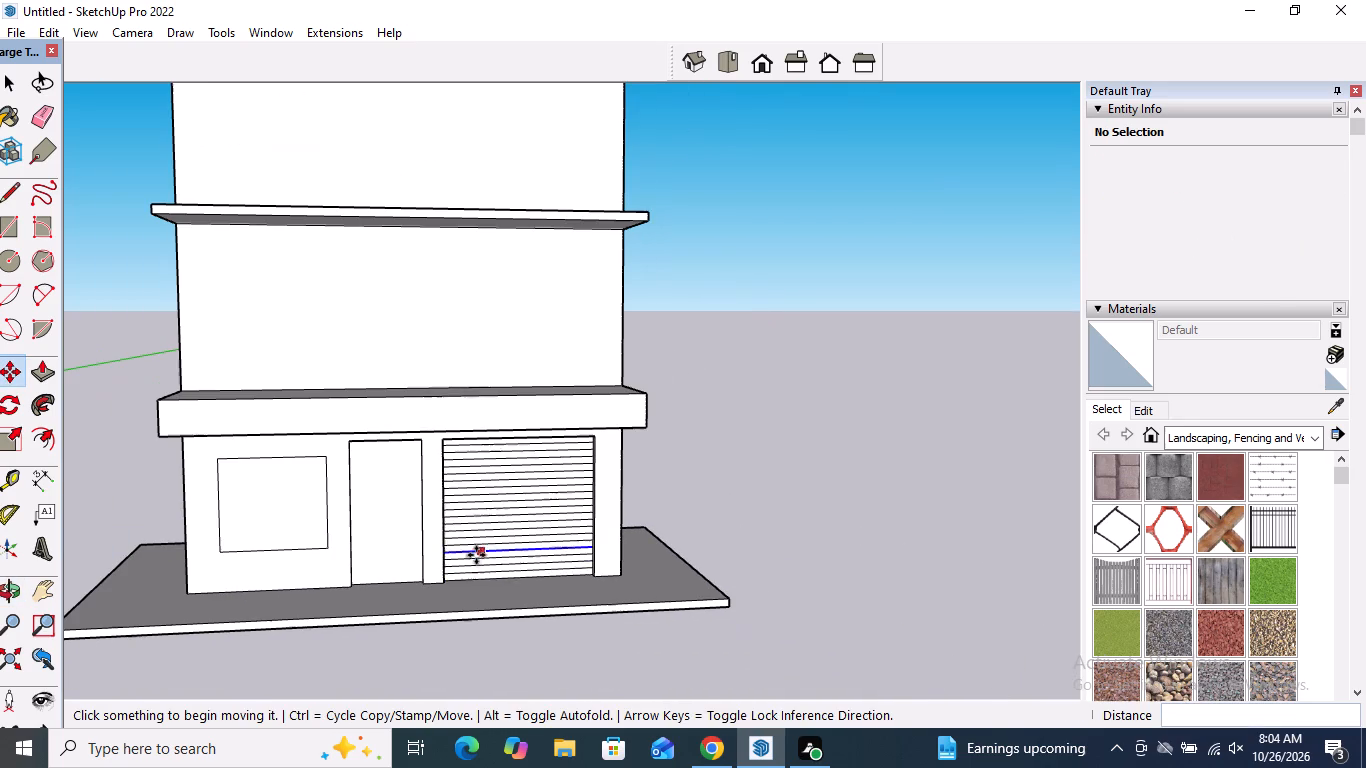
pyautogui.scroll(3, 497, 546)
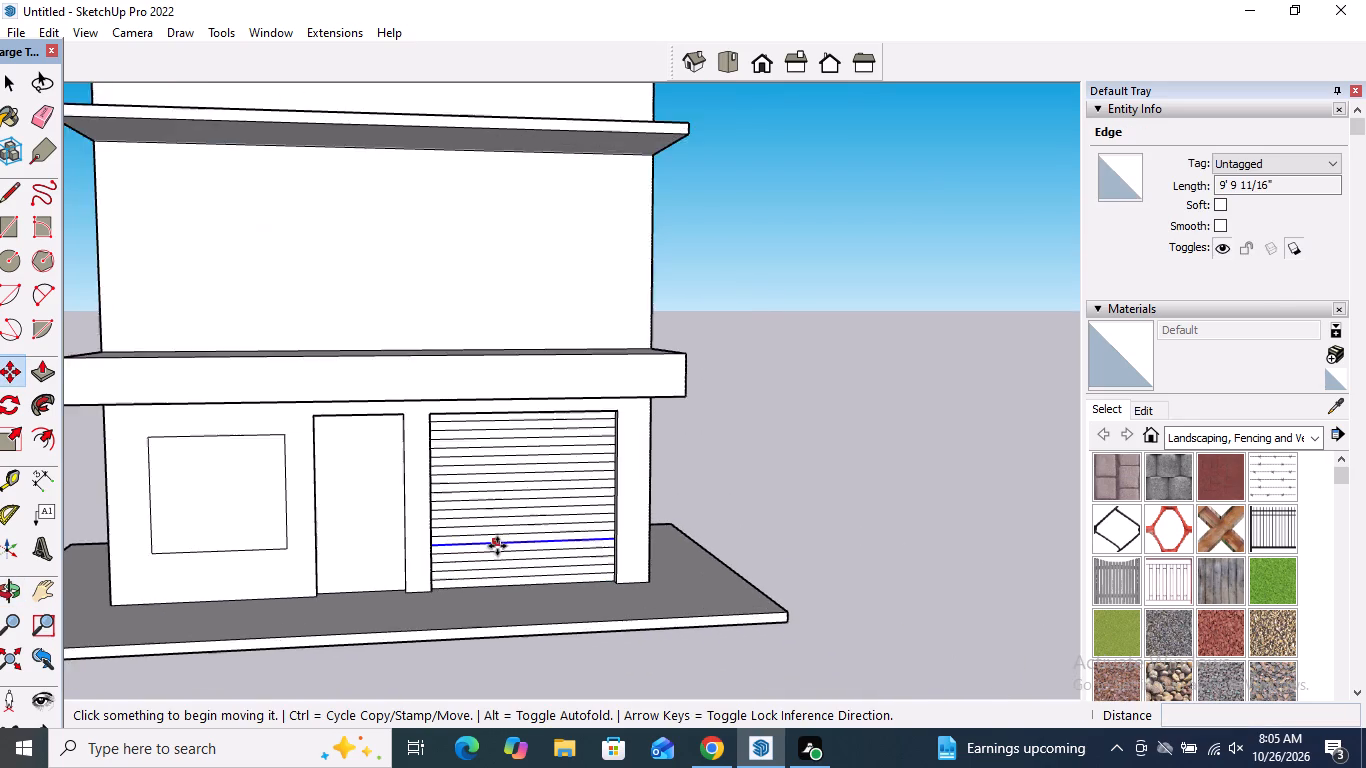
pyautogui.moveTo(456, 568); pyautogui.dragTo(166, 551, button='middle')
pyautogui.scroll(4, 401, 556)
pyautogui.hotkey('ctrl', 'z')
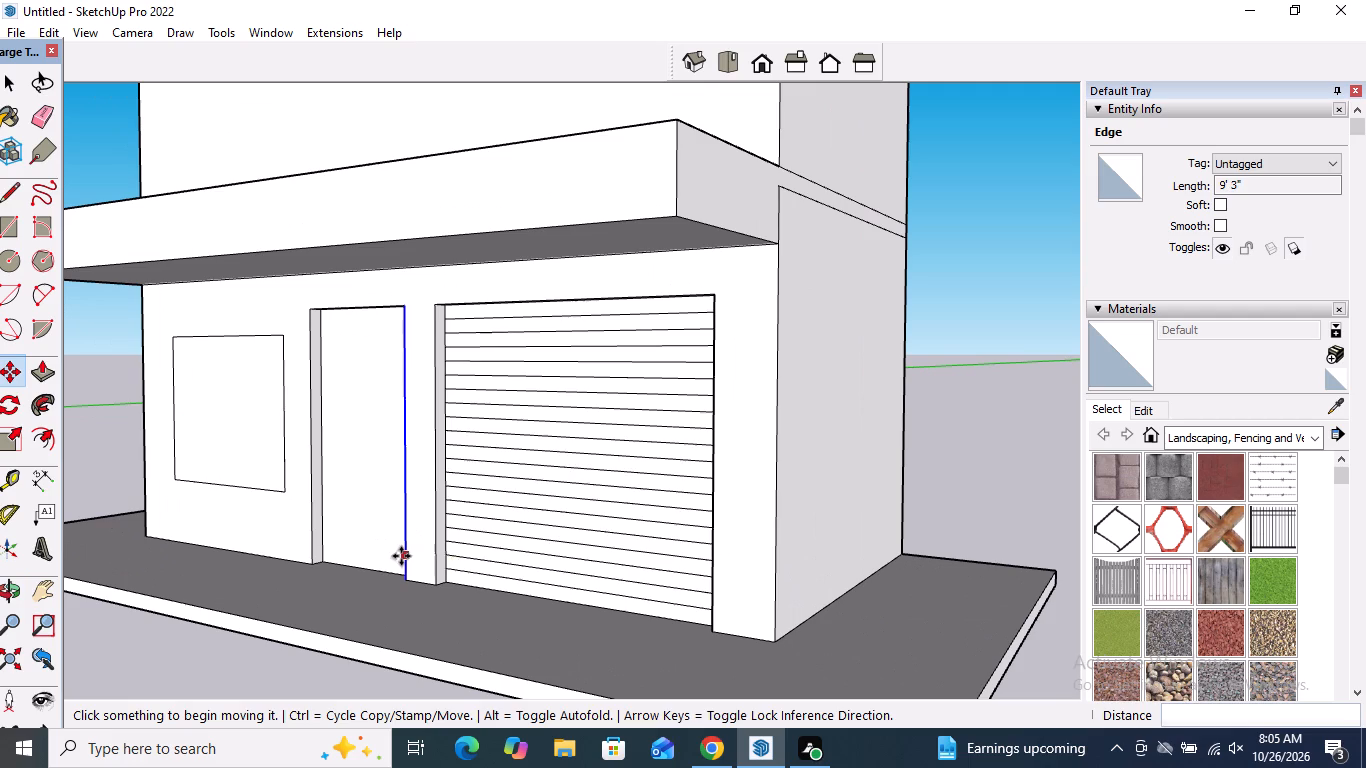
# Copy the large opening's recessed top edge 9'3" down to its bottom and divide the distance into 15 equal spaces.
pyautogui.moveTo(485, 348); pyautogui.dragTo(480, 200, button='middle')
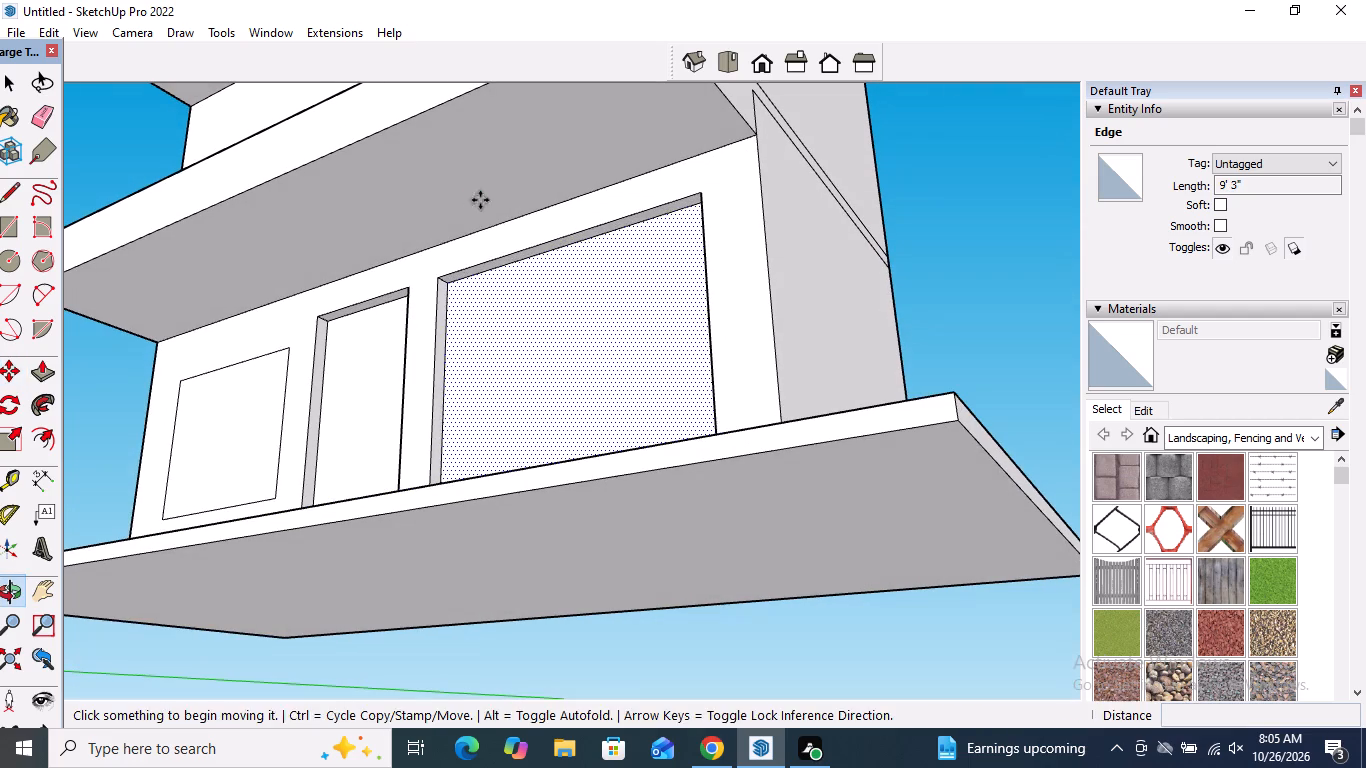
pyautogui.press('space')
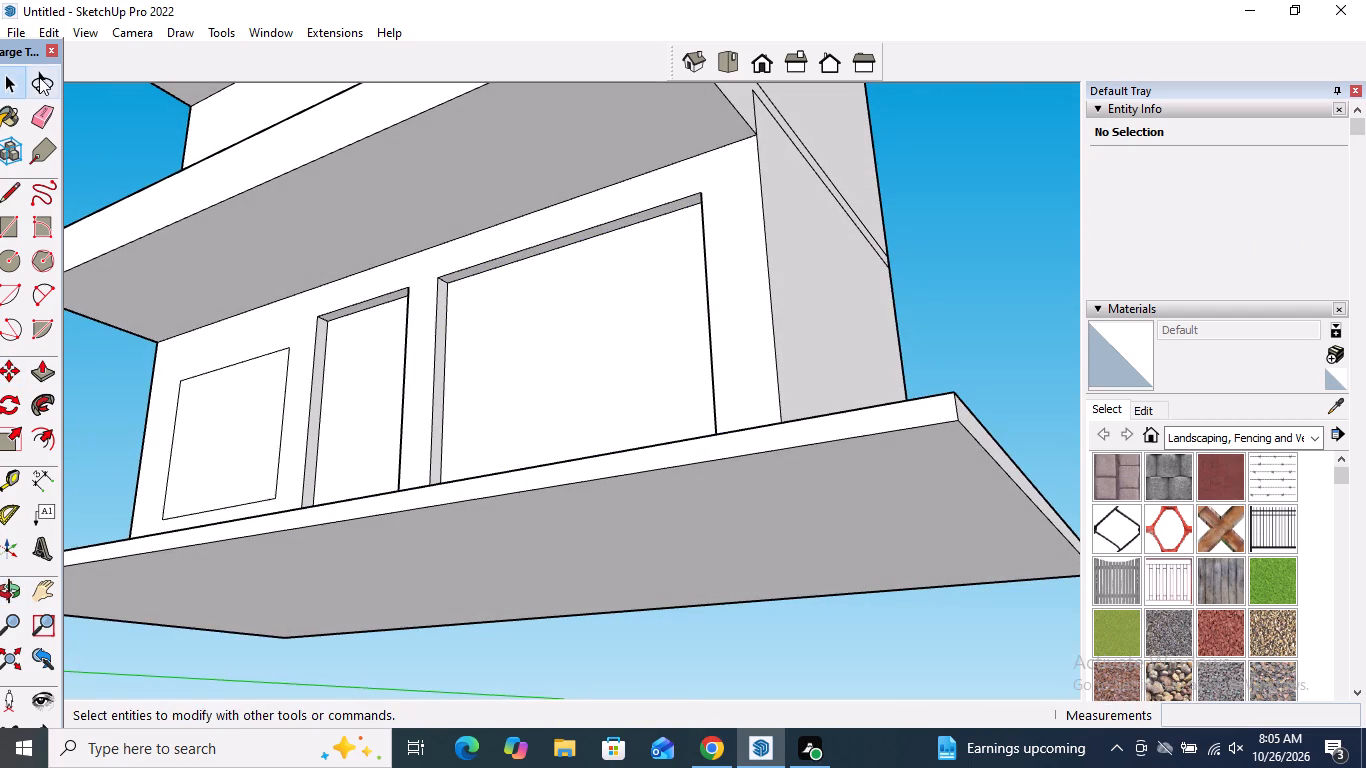
pyautogui.click(39, 77)
pyautogui.scroll(4, 510, 251)
pyautogui.click(469, 283)
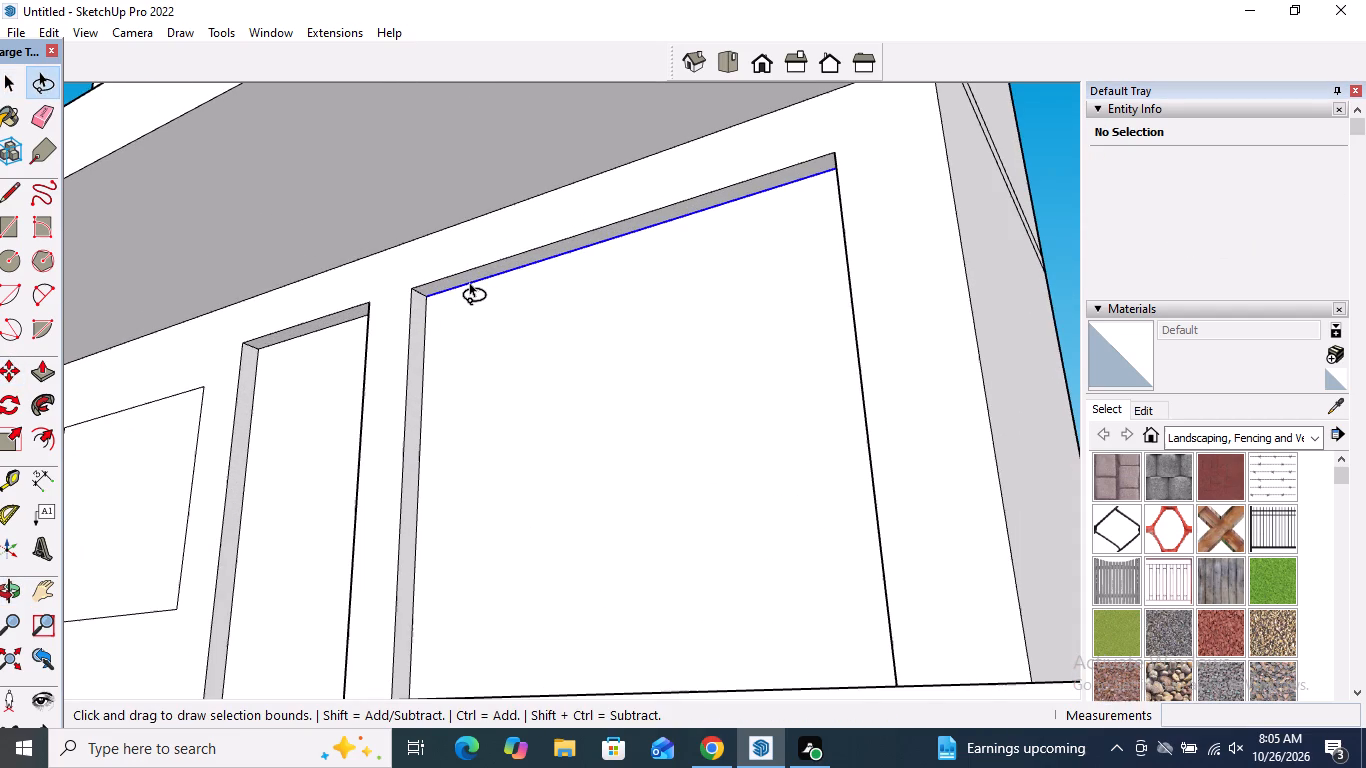
pyautogui.click(7, 380)
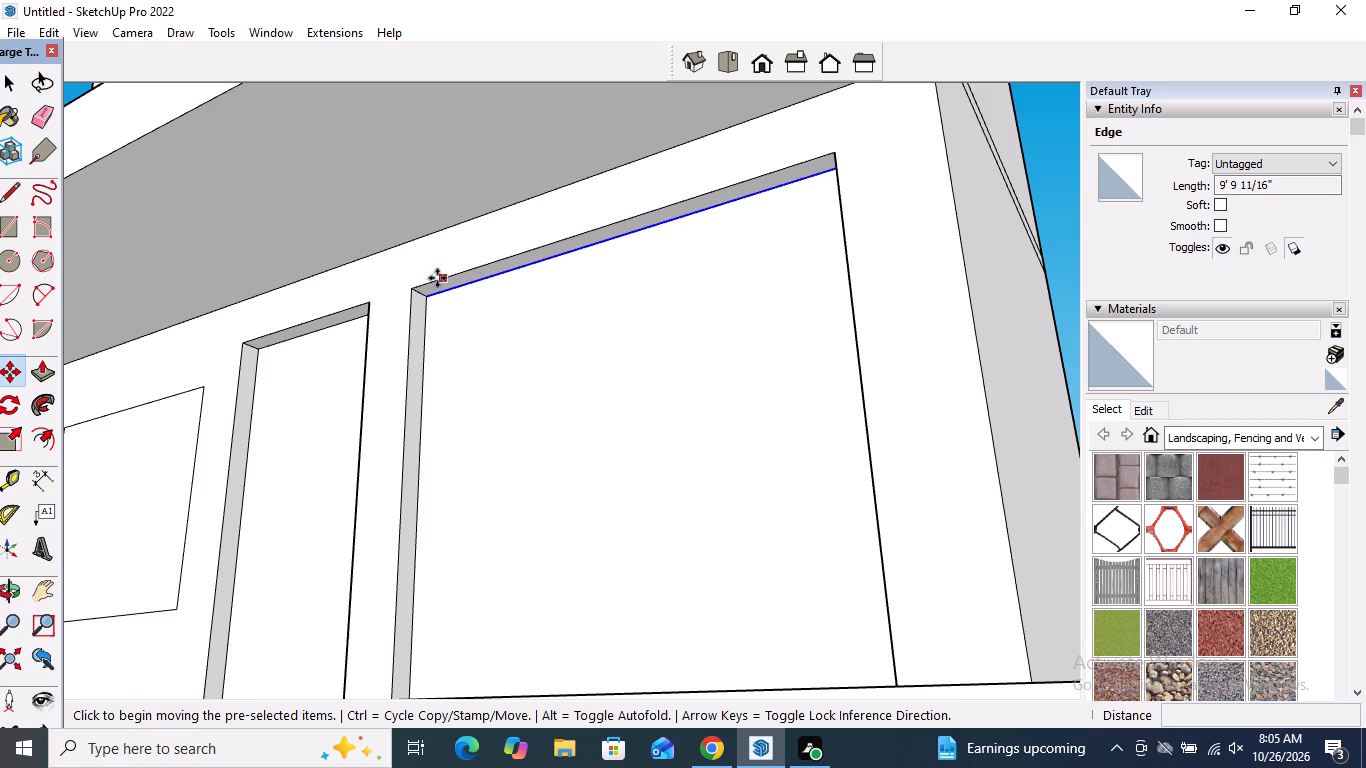
pyautogui.click(428, 296)
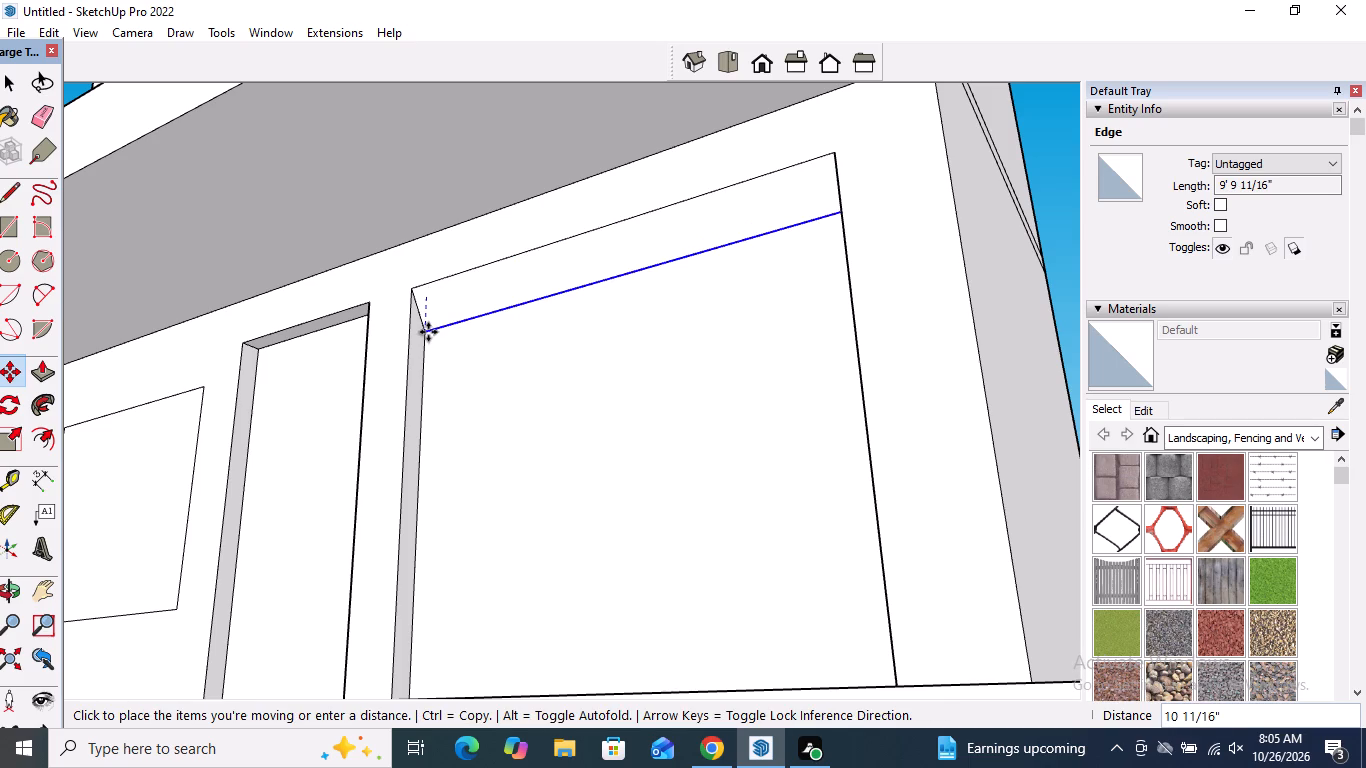
pyautogui.scroll(-8, 435, 196)
pyautogui.scroll(1, 434, 239)
pyautogui.moveTo(433, 263); pyautogui.dragTo(453, 439, button='middle')
pyautogui.scroll(8, 435, 548)
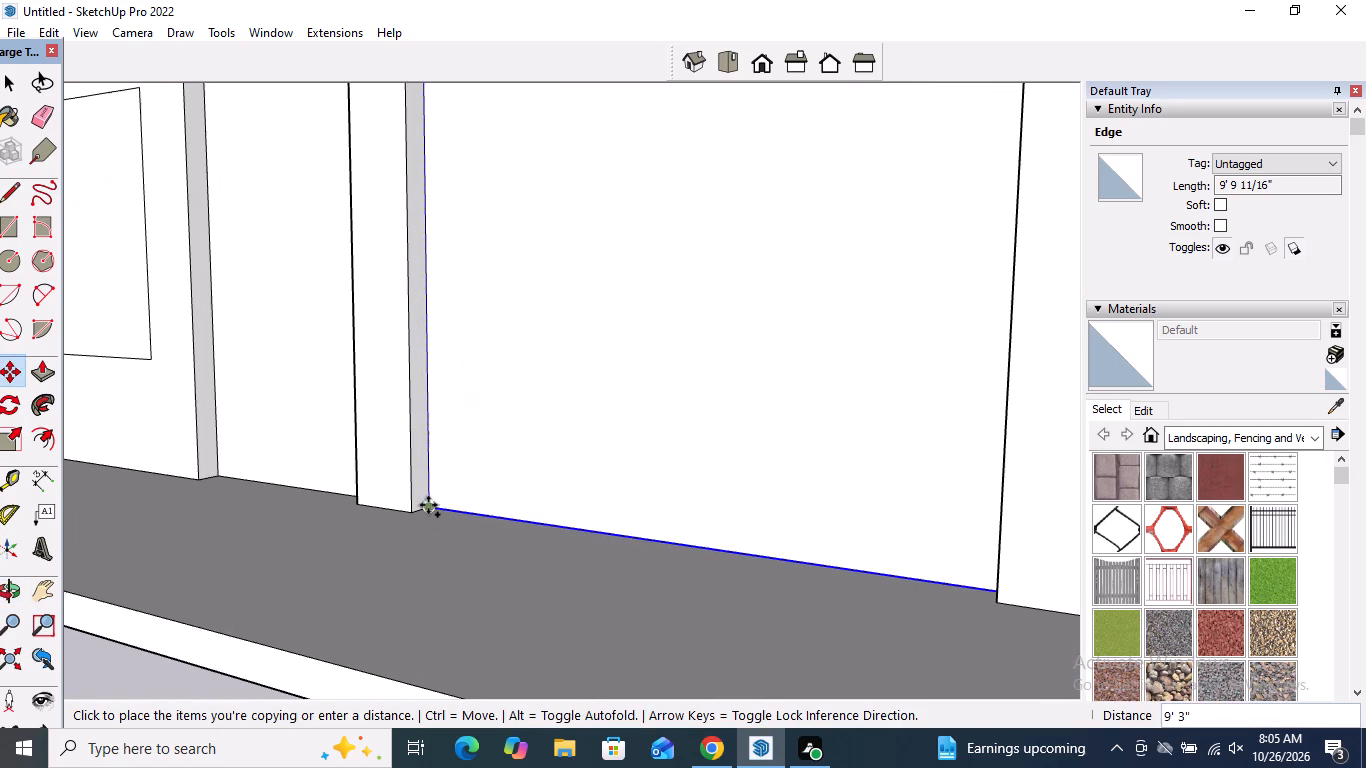
pyautogui.click(428, 510)
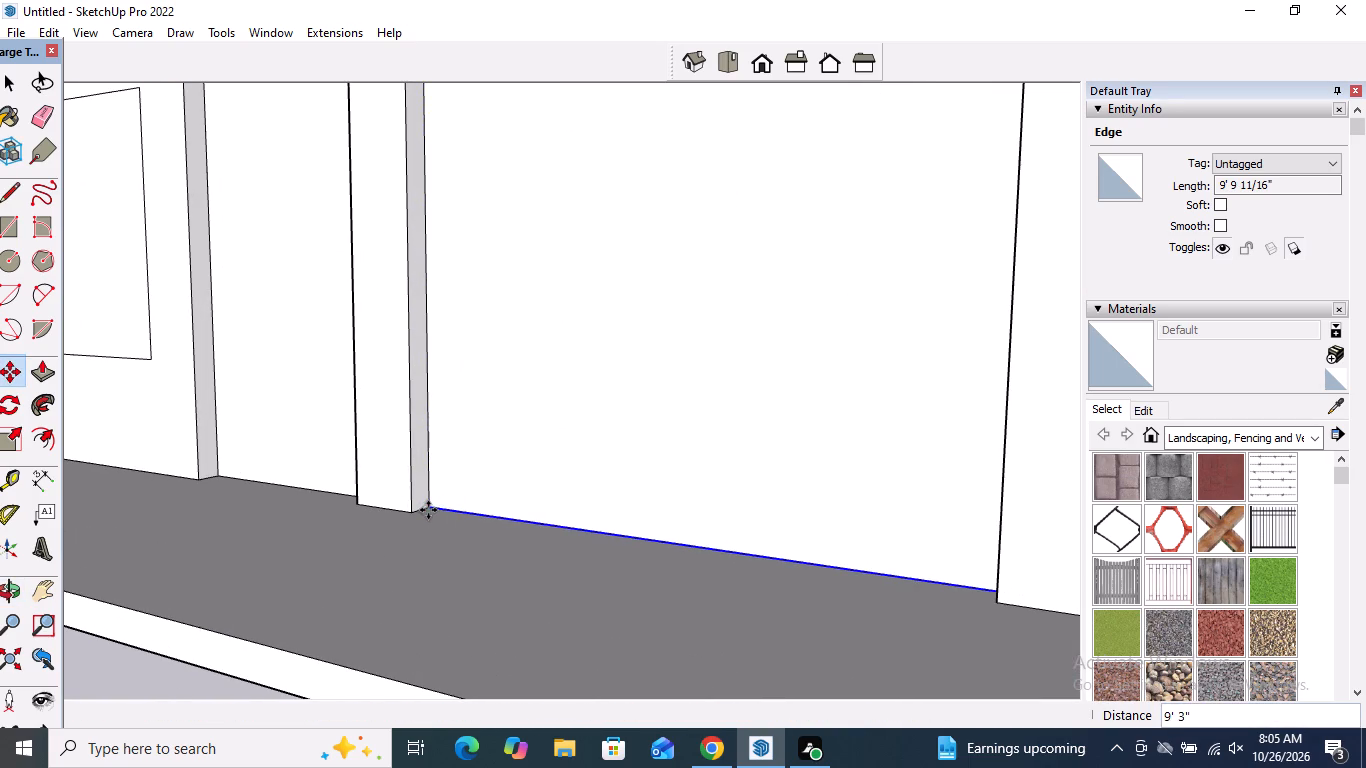
pyautogui.hotkey('shift', '/')
pyautogui.write('15')
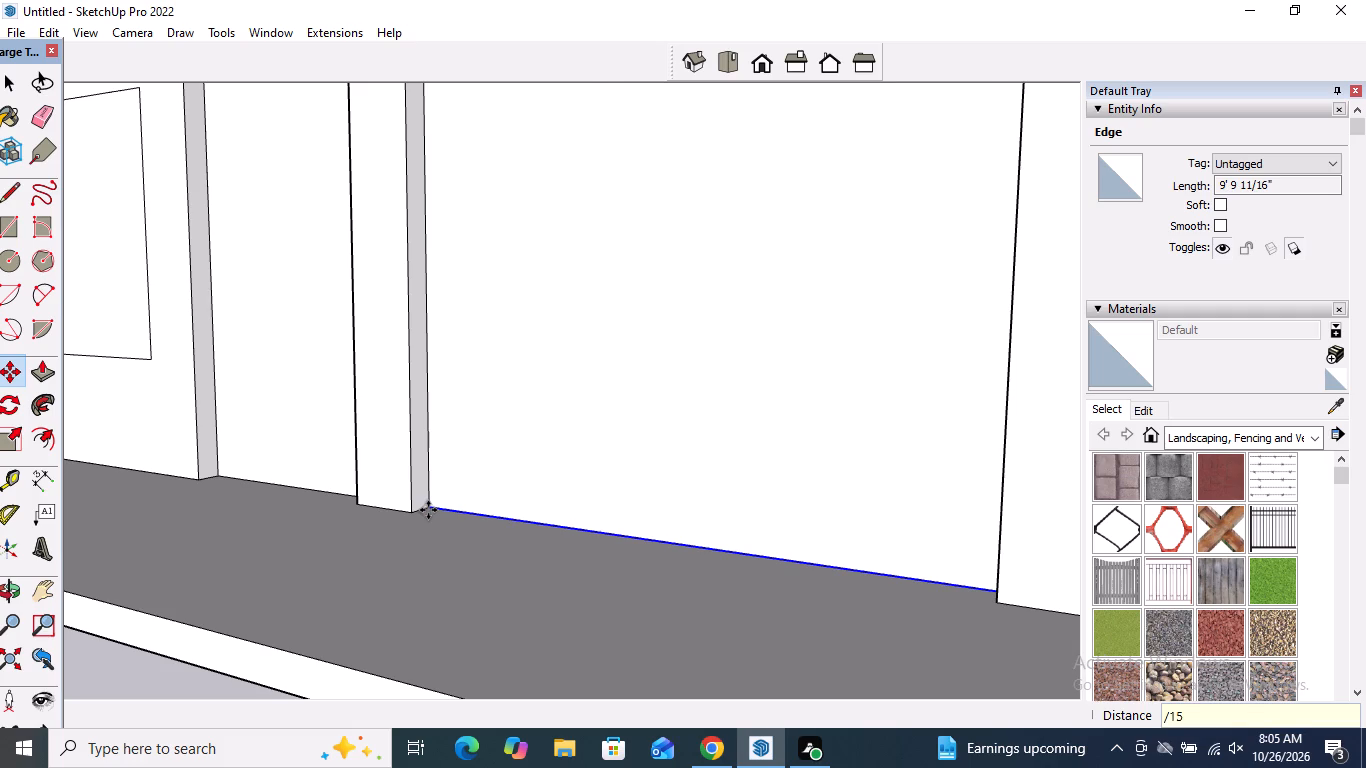
pyautogui.press('Return')
pyautogui.press('space')
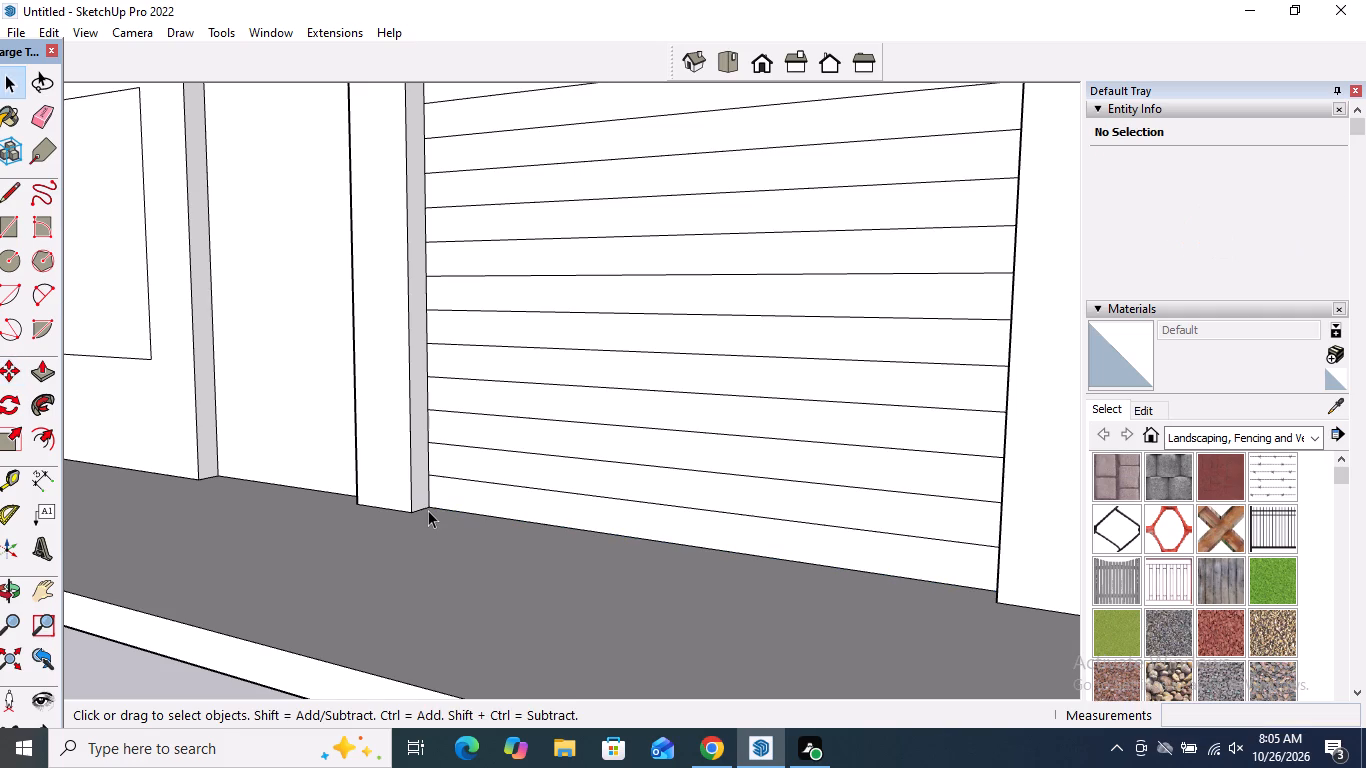
# Draw a horizontal line about 9'9 11/16" long across the large opening's recessed face, just above the topmost slat line.
pyautogui.scroll(-6, 423, 513)
pyautogui.moveTo(423, 519); pyautogui.dragTo(600, 518, button='middle')
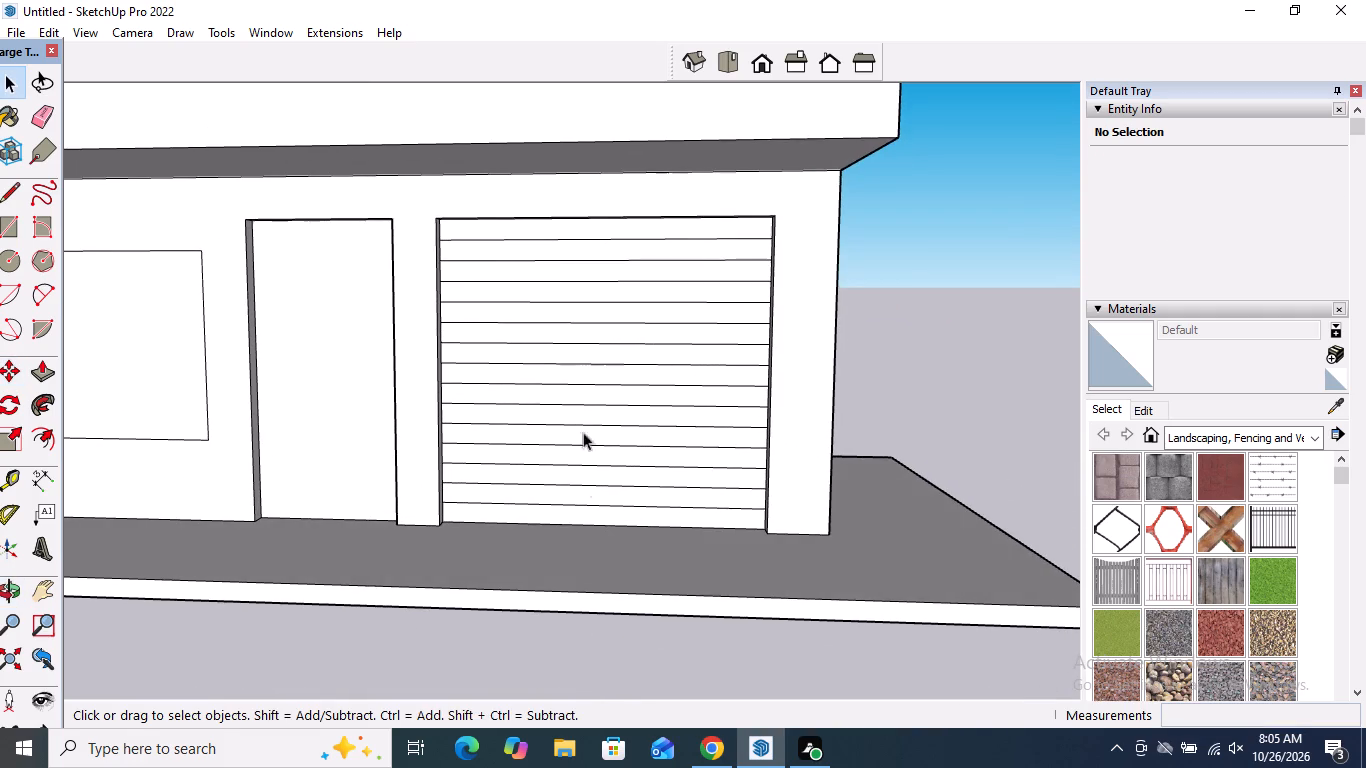
pyautogui.scroll(5, 573, 189)
pyautogui.moveTo(573, 217); pyautogui.dragTo(571, 187, button='middle')
pyautogui.scroll(1, 571, 187)
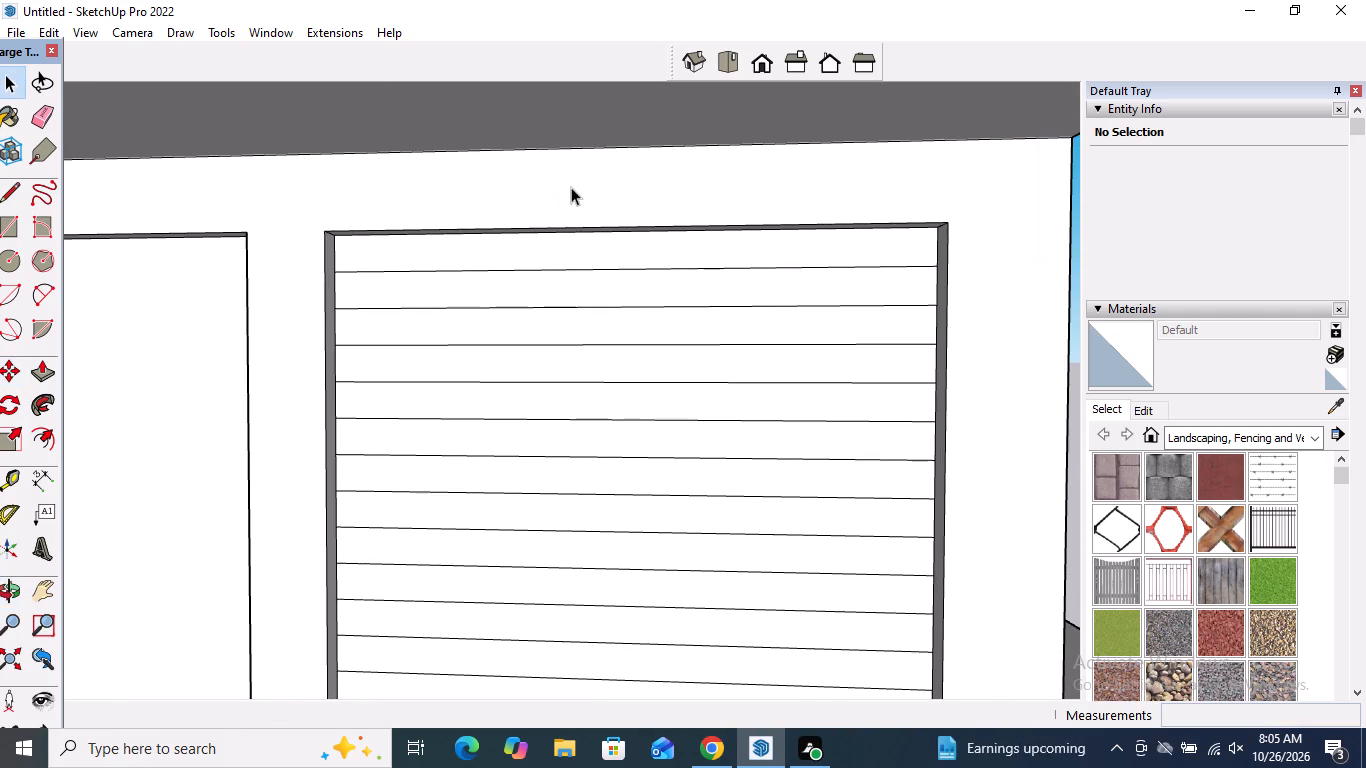
pyautogui.scroll(-4, 553, 226)
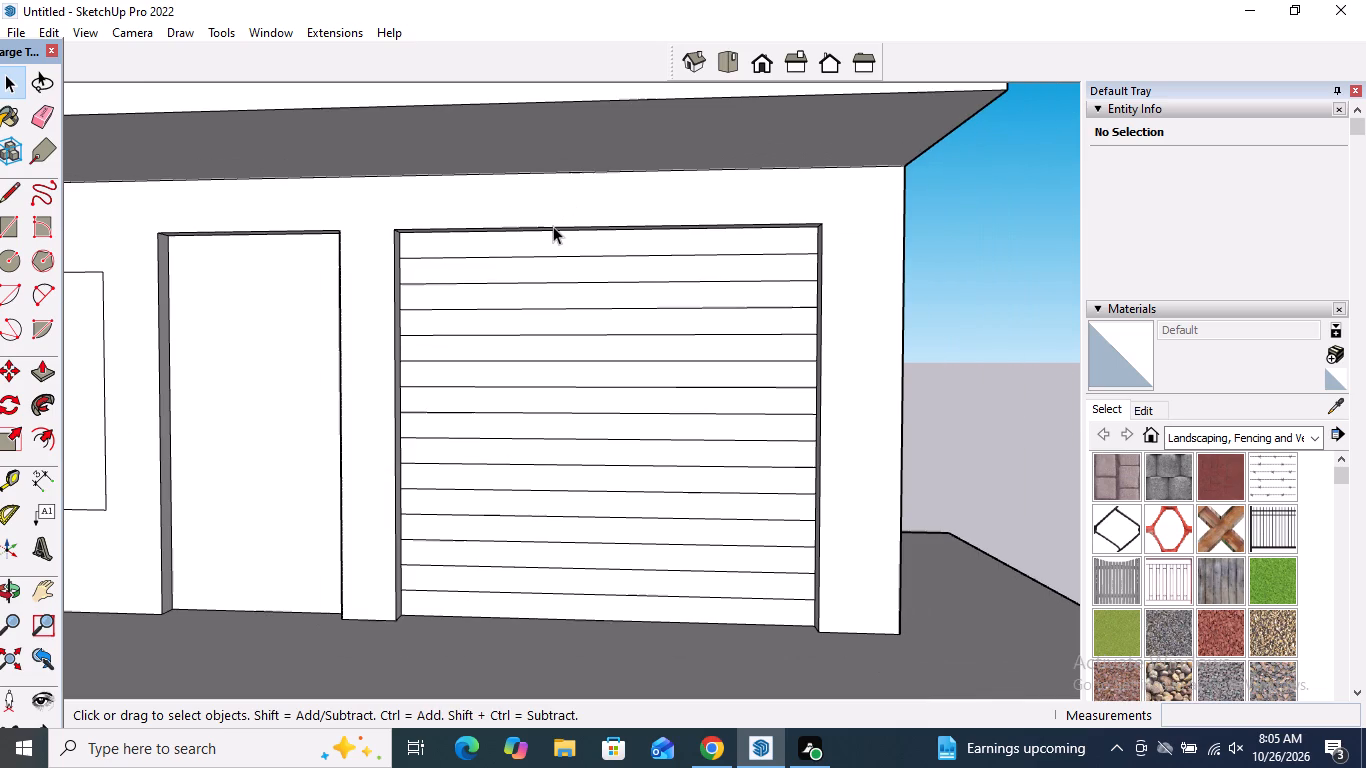
pyautogui.scroll(2, 491, 245)
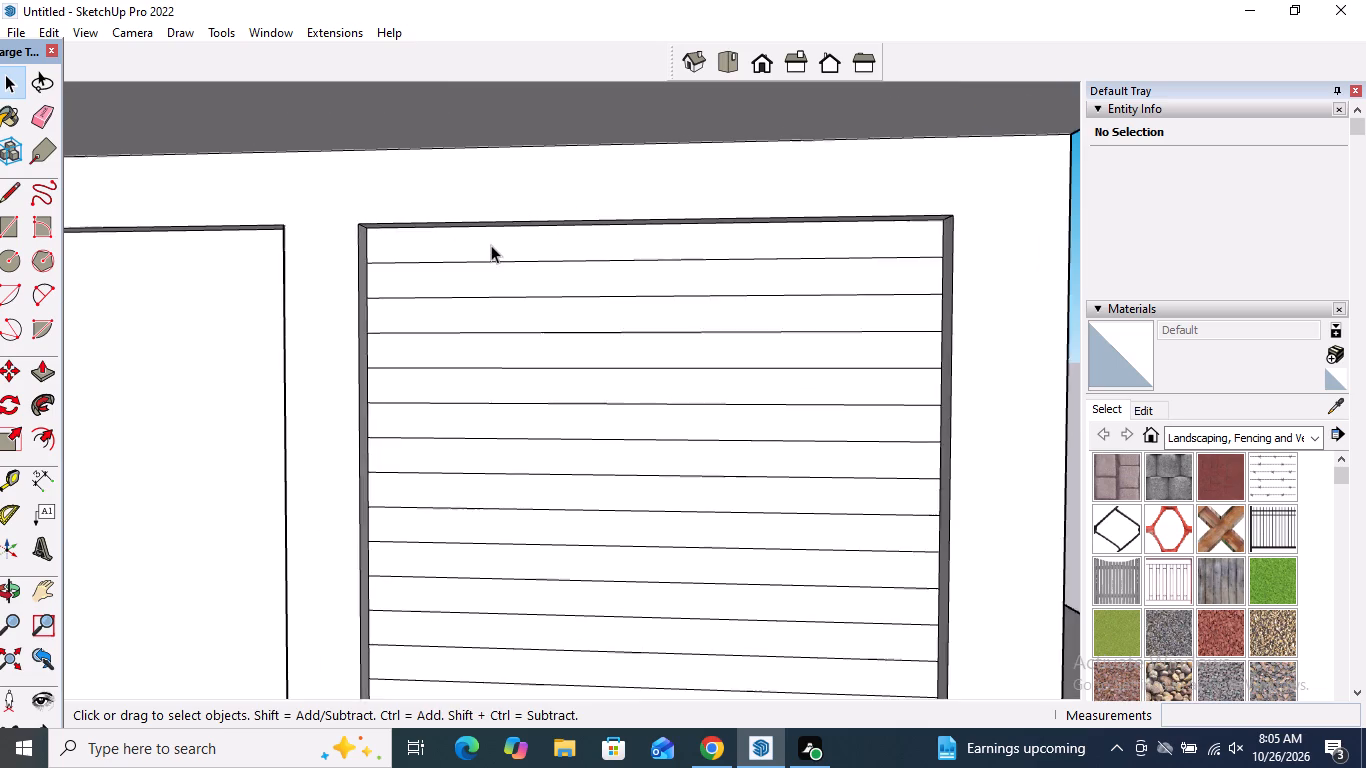
pyautogui.scroll(5, 491, 245)
pyautogui.click(1, 196)
pyautogui.scroll(3, 314, 257)
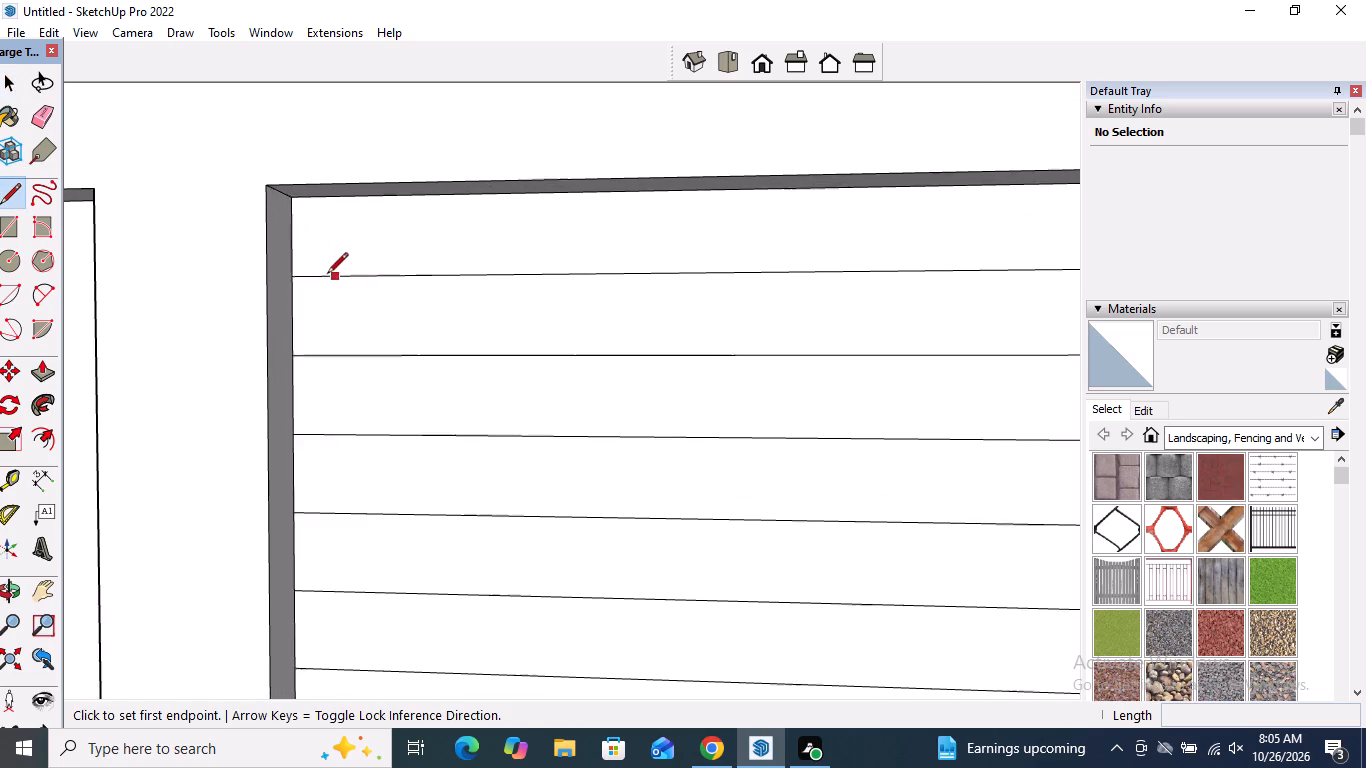
pyautogui.scroll(8, 327, 275)
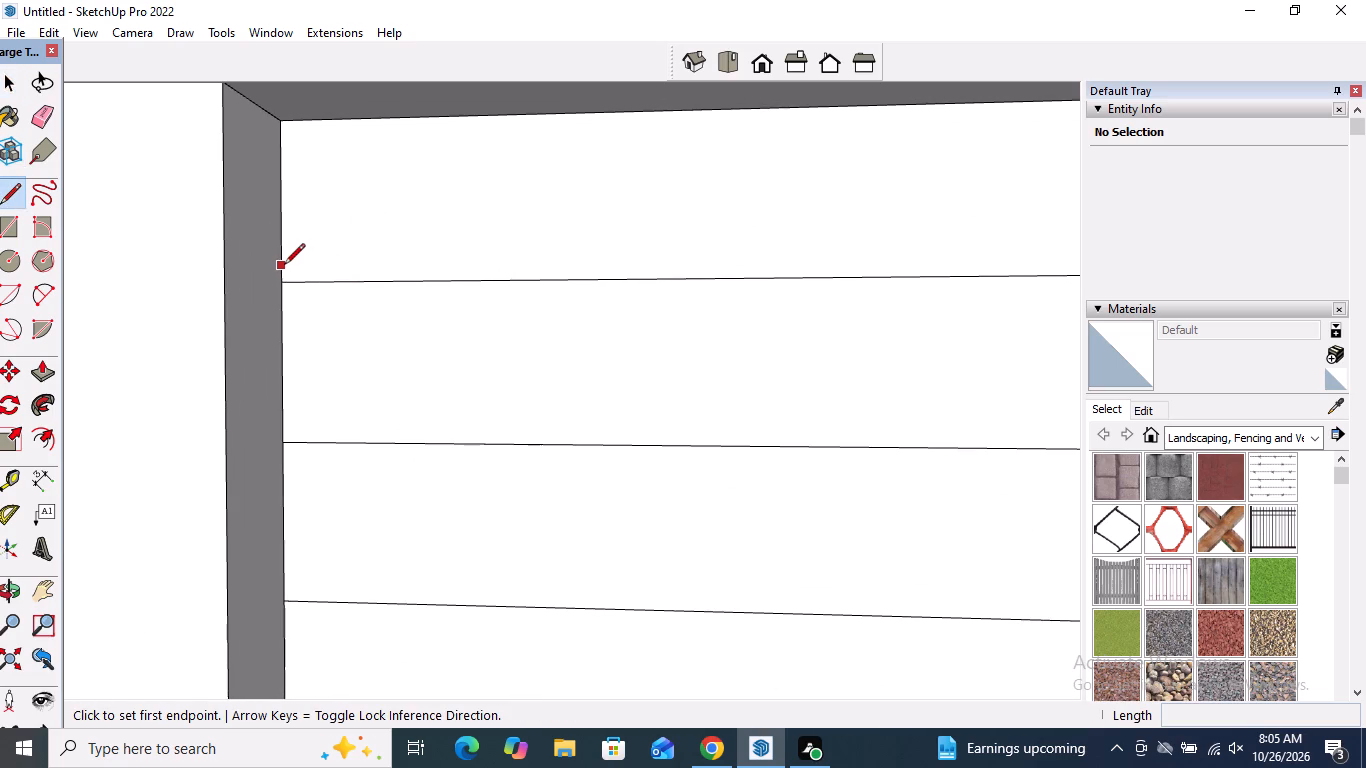
pyautogui.click(284, 269)
pyautogui.scroll(-15, 282, 268)
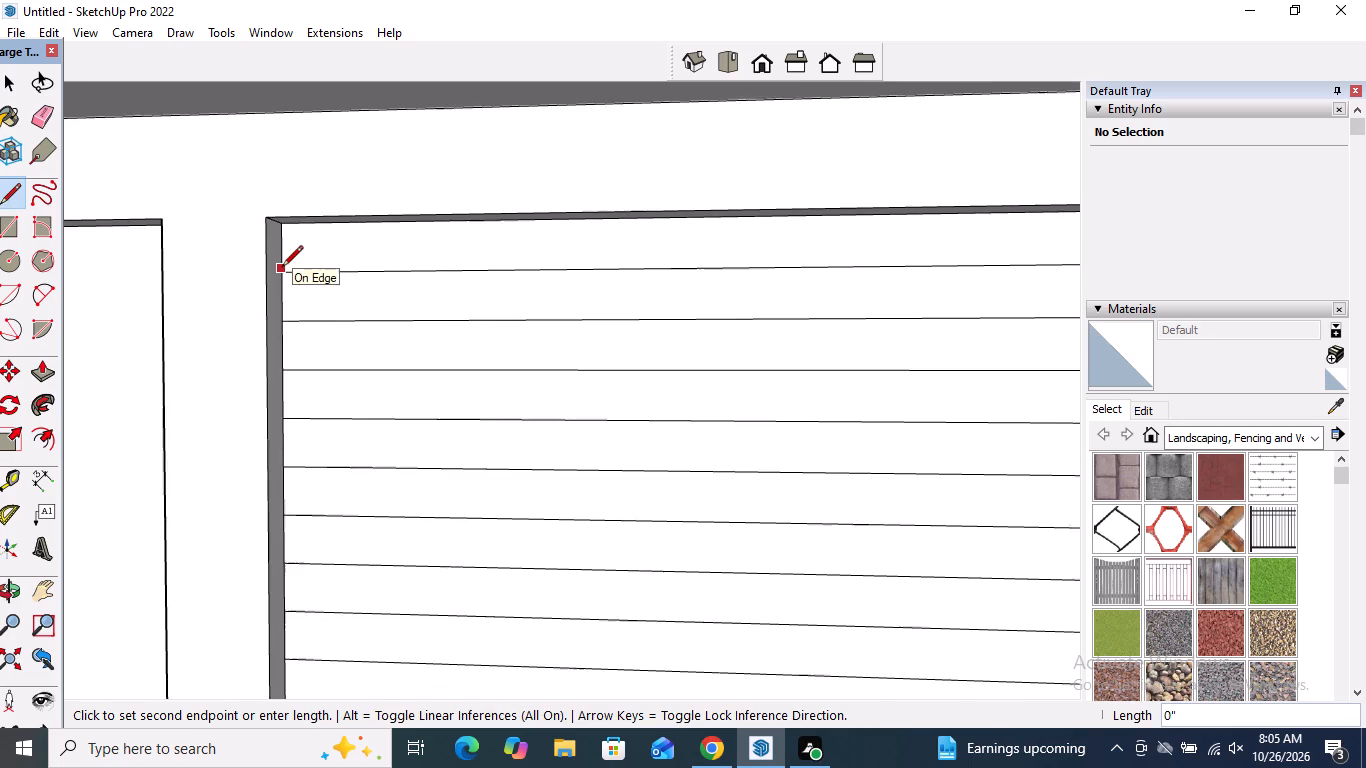
pyautogui.scroll(9, 1015, 265)
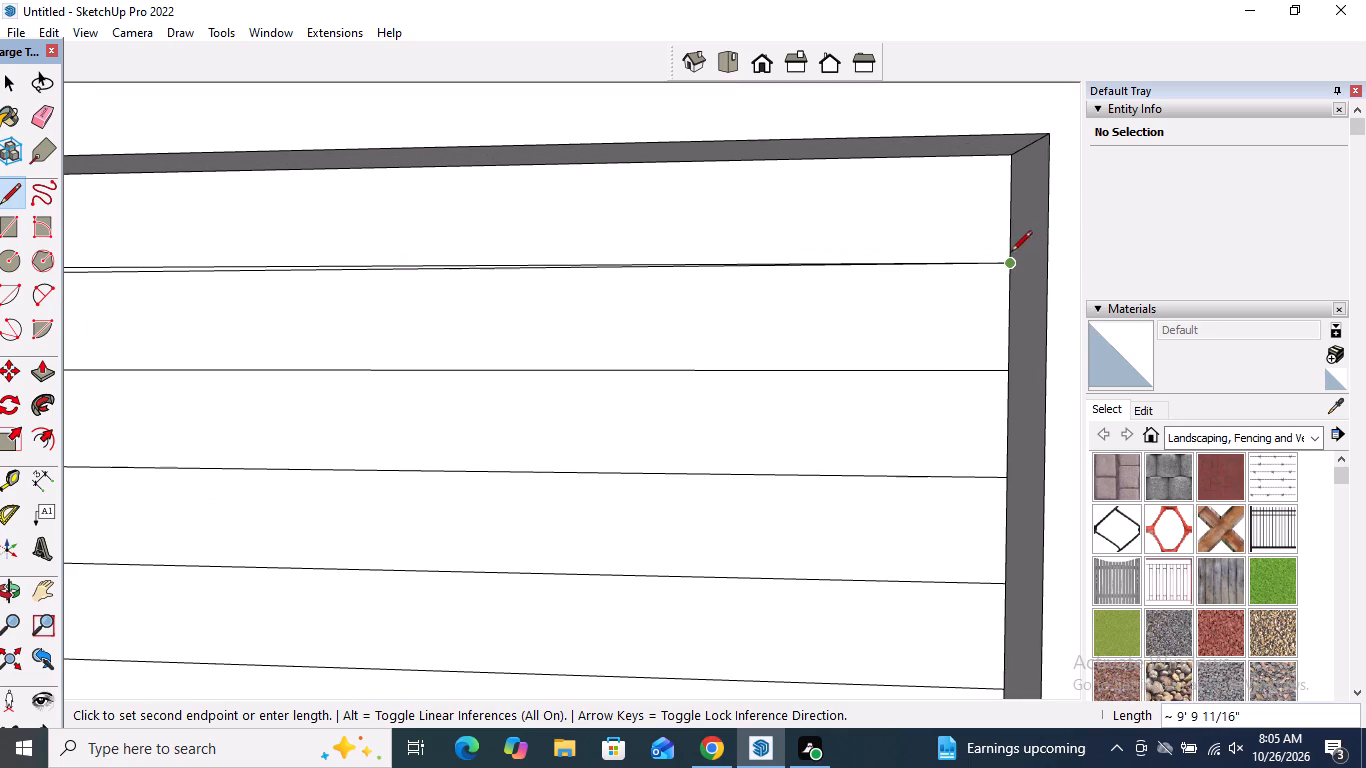
pyautogui.scroll(5, 1006, 251)
pyautogui.click(1012, 253)
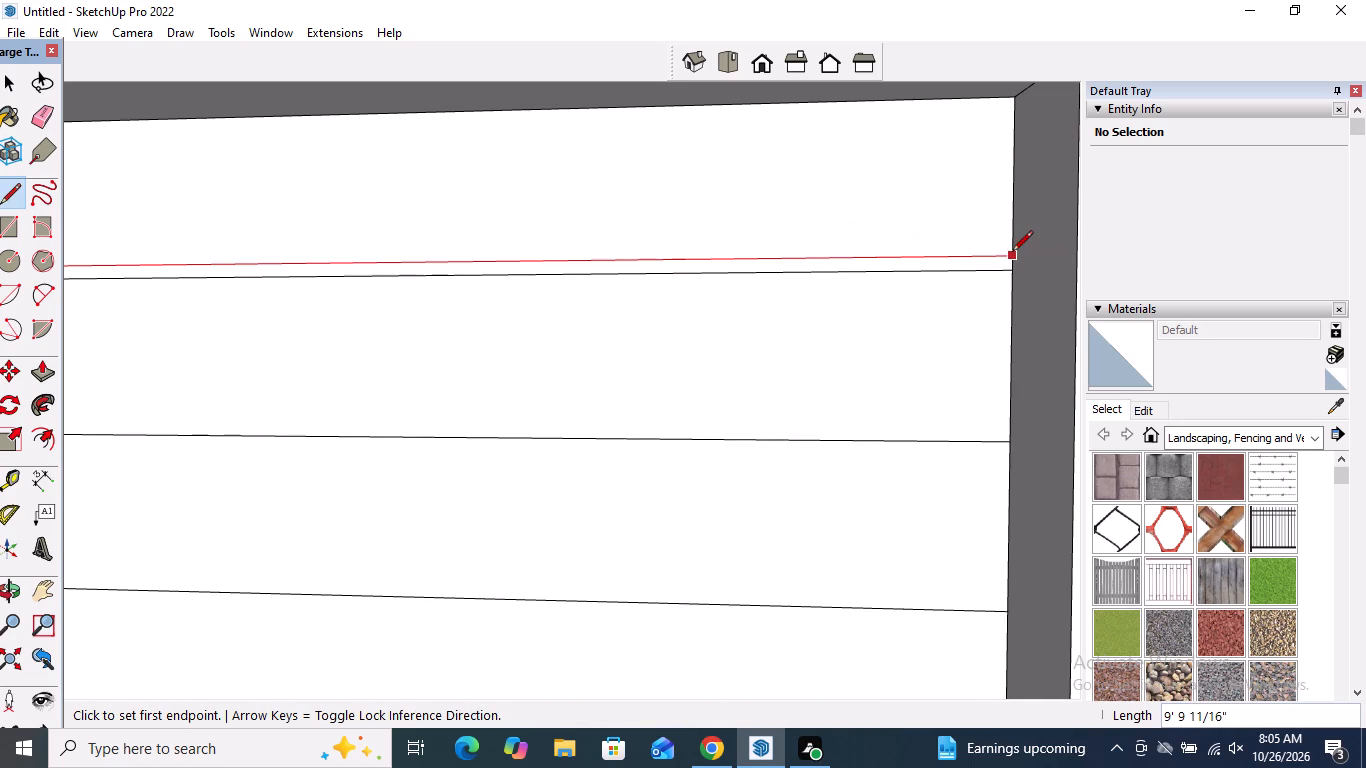
pyautogui.press('space')
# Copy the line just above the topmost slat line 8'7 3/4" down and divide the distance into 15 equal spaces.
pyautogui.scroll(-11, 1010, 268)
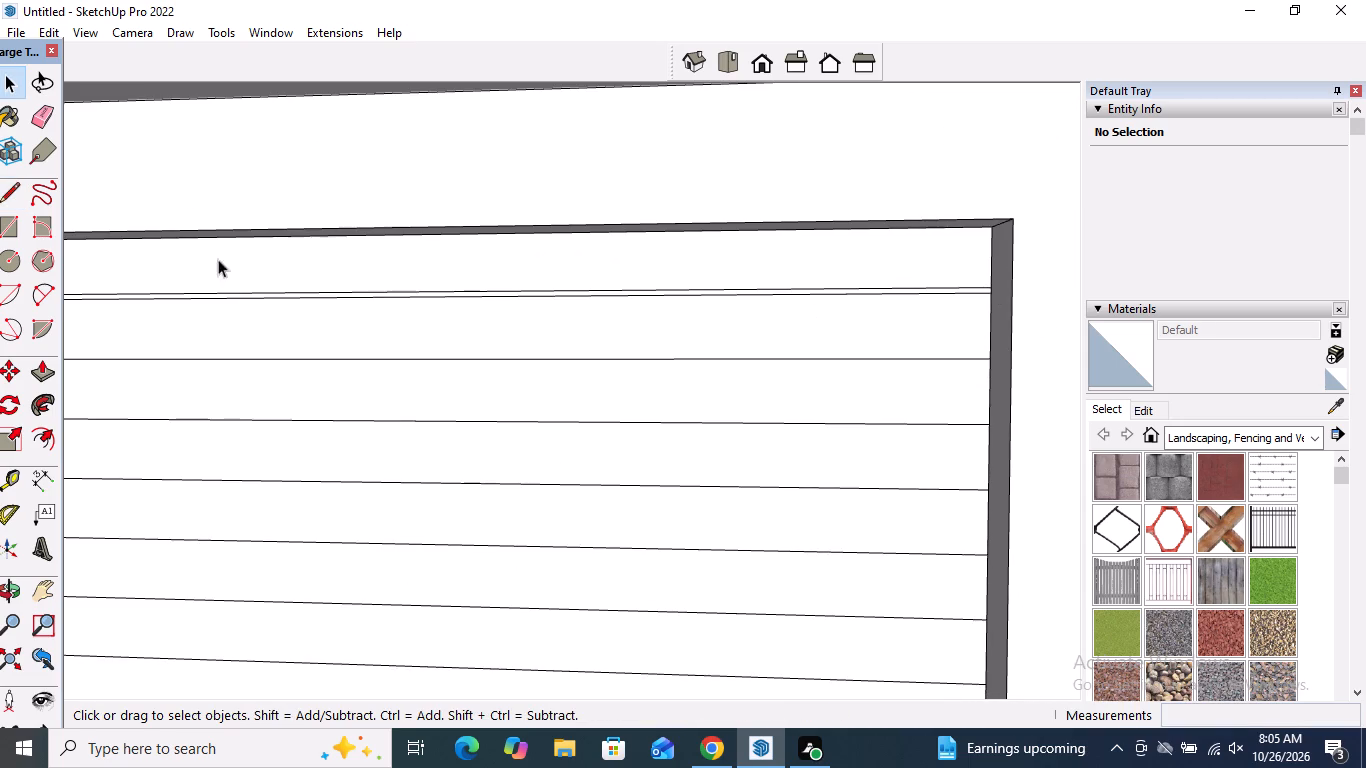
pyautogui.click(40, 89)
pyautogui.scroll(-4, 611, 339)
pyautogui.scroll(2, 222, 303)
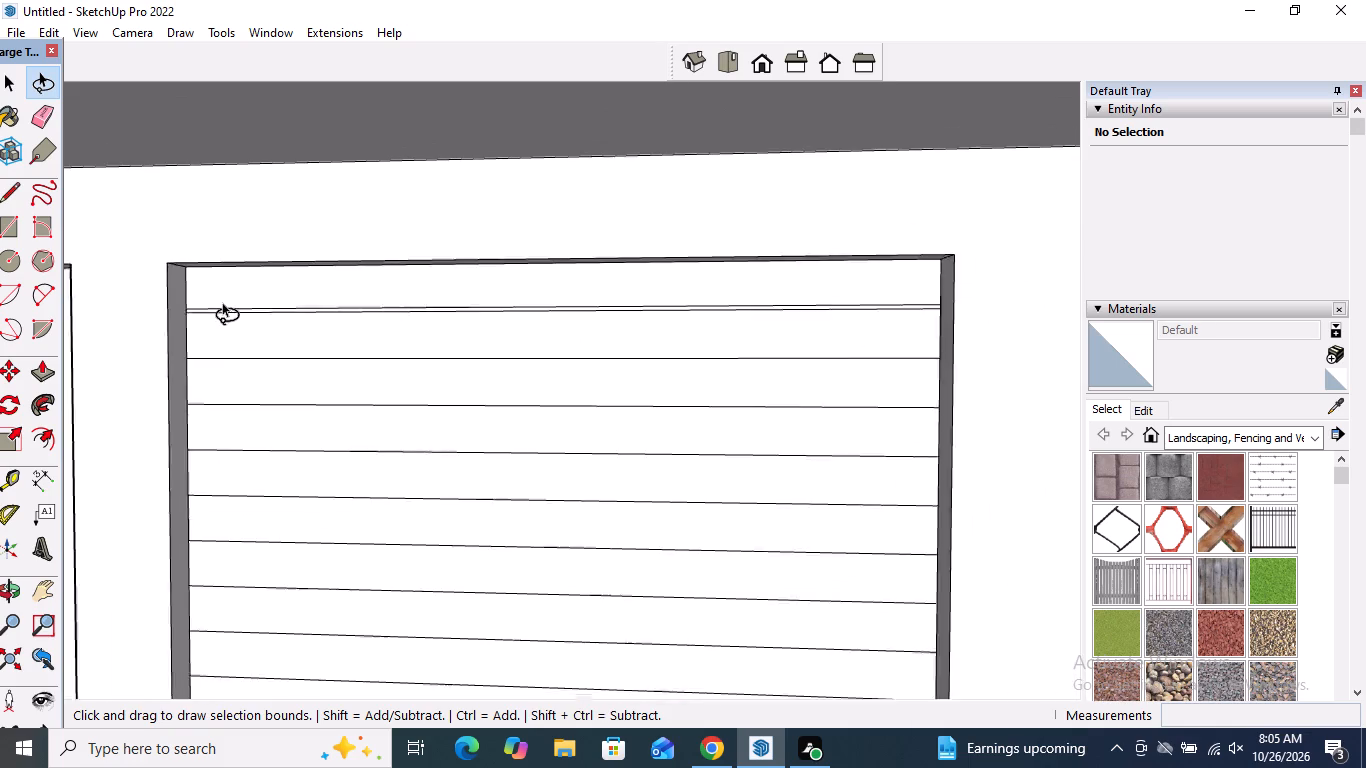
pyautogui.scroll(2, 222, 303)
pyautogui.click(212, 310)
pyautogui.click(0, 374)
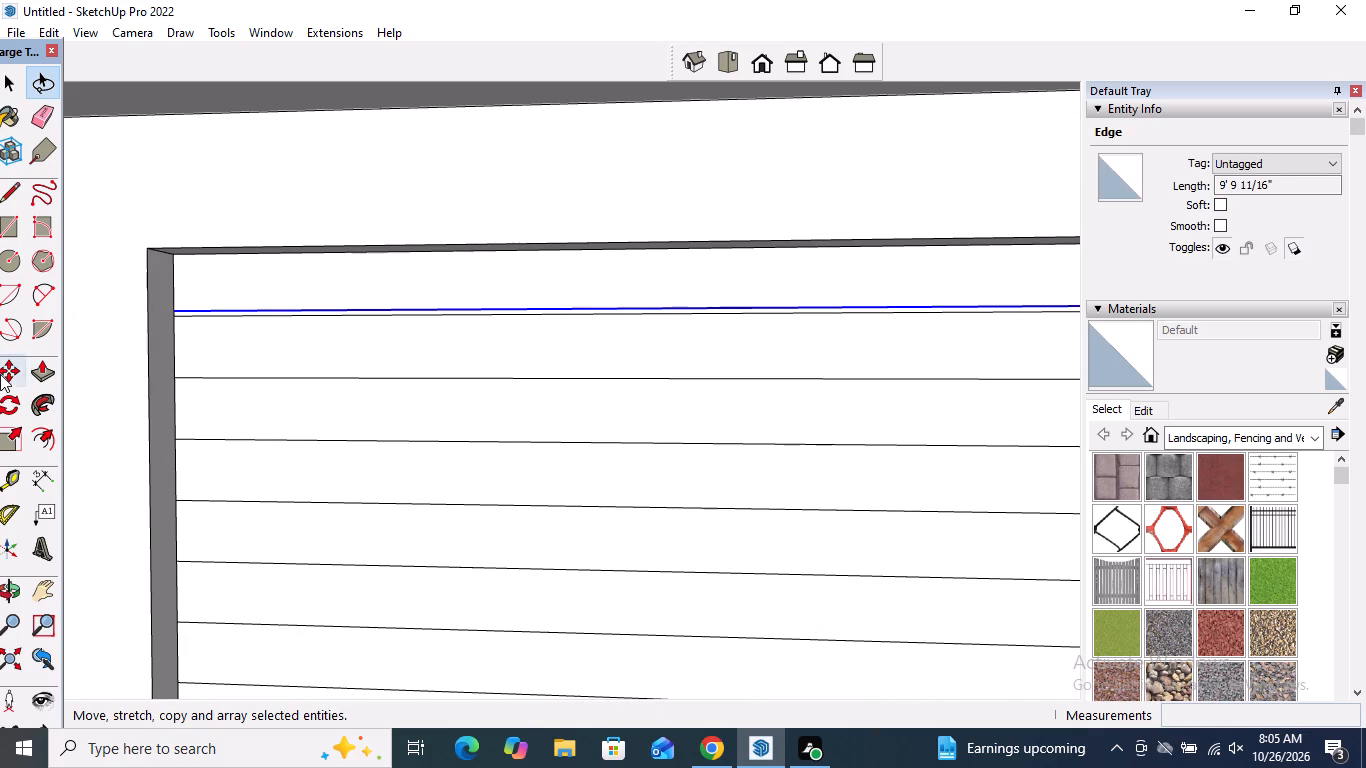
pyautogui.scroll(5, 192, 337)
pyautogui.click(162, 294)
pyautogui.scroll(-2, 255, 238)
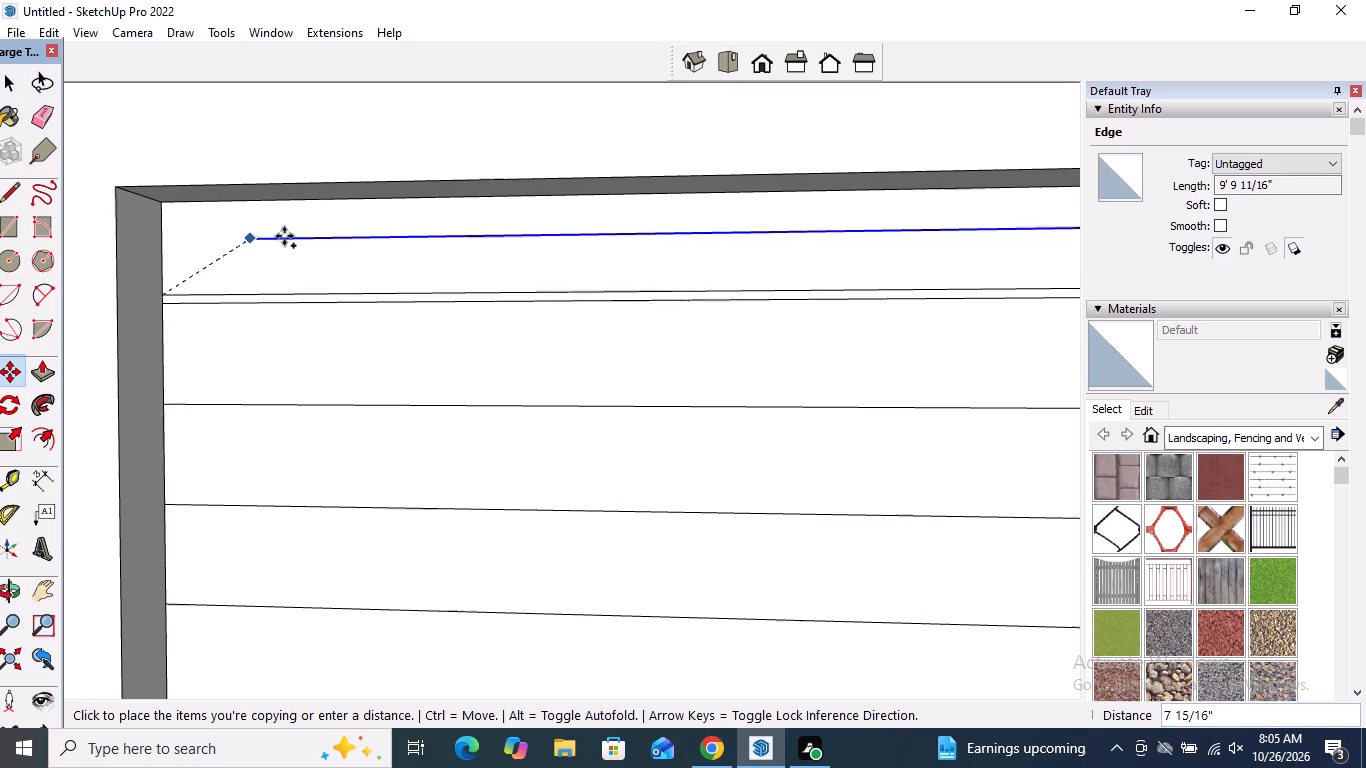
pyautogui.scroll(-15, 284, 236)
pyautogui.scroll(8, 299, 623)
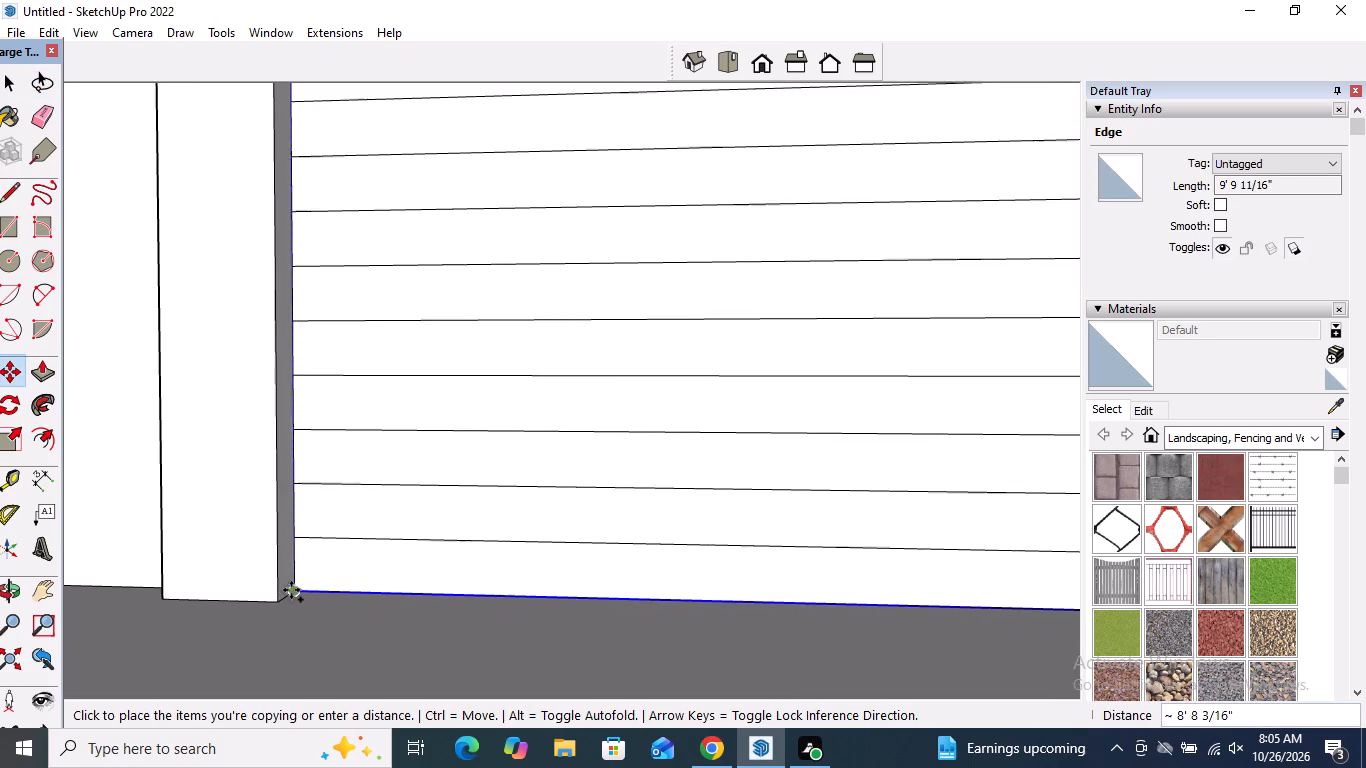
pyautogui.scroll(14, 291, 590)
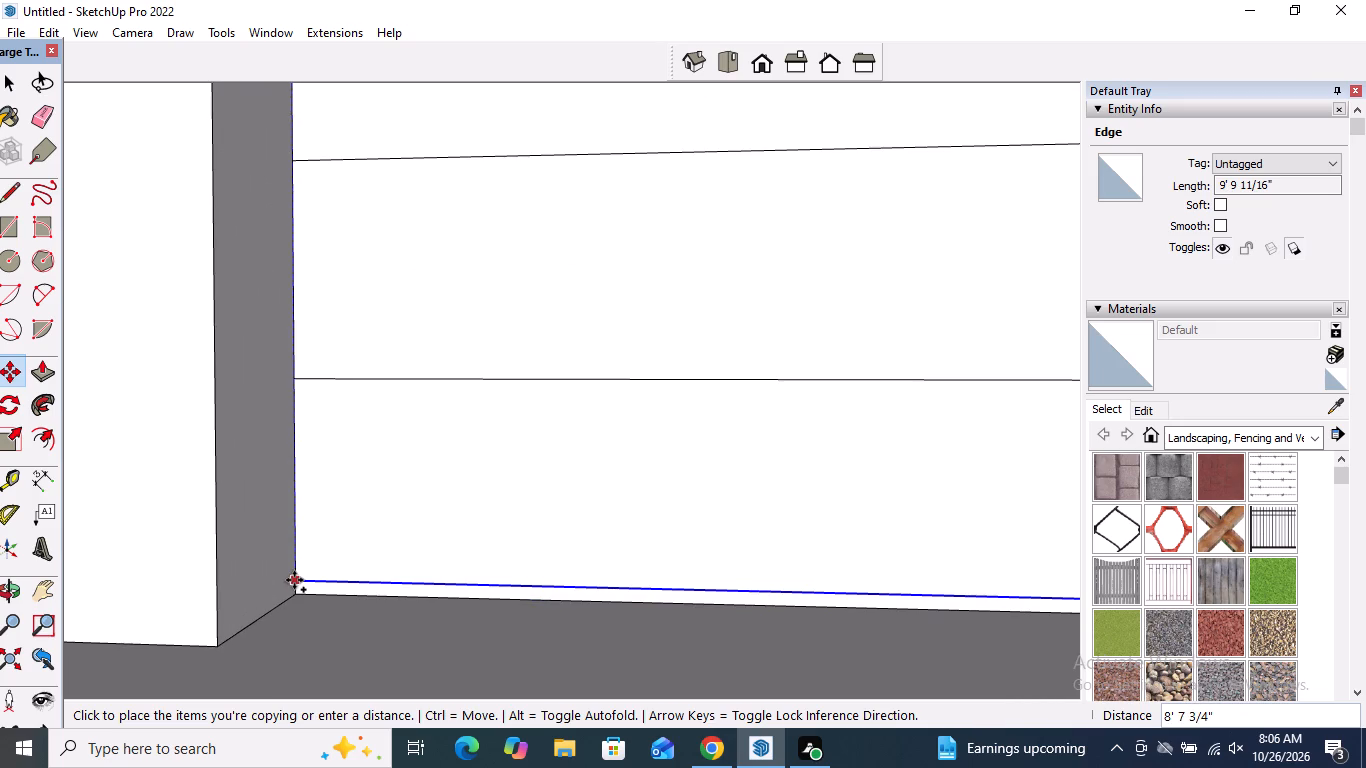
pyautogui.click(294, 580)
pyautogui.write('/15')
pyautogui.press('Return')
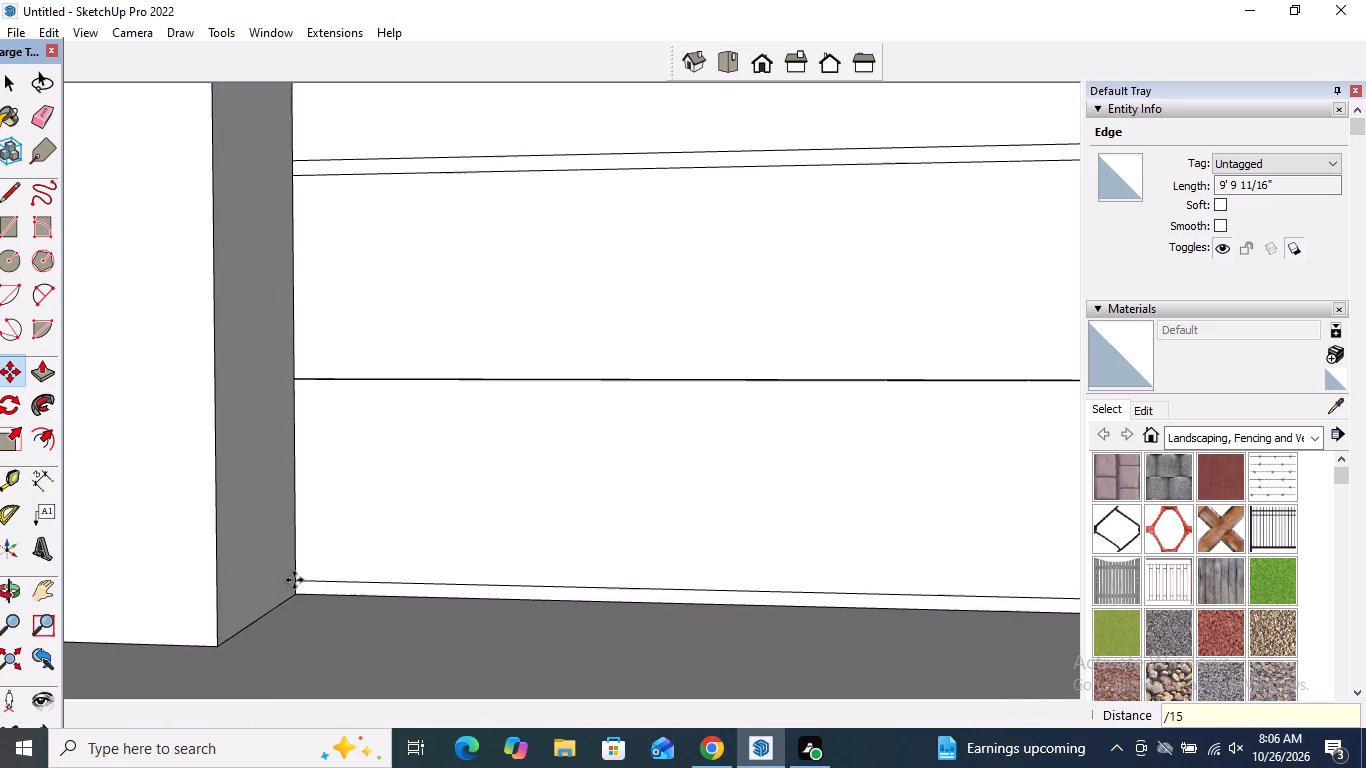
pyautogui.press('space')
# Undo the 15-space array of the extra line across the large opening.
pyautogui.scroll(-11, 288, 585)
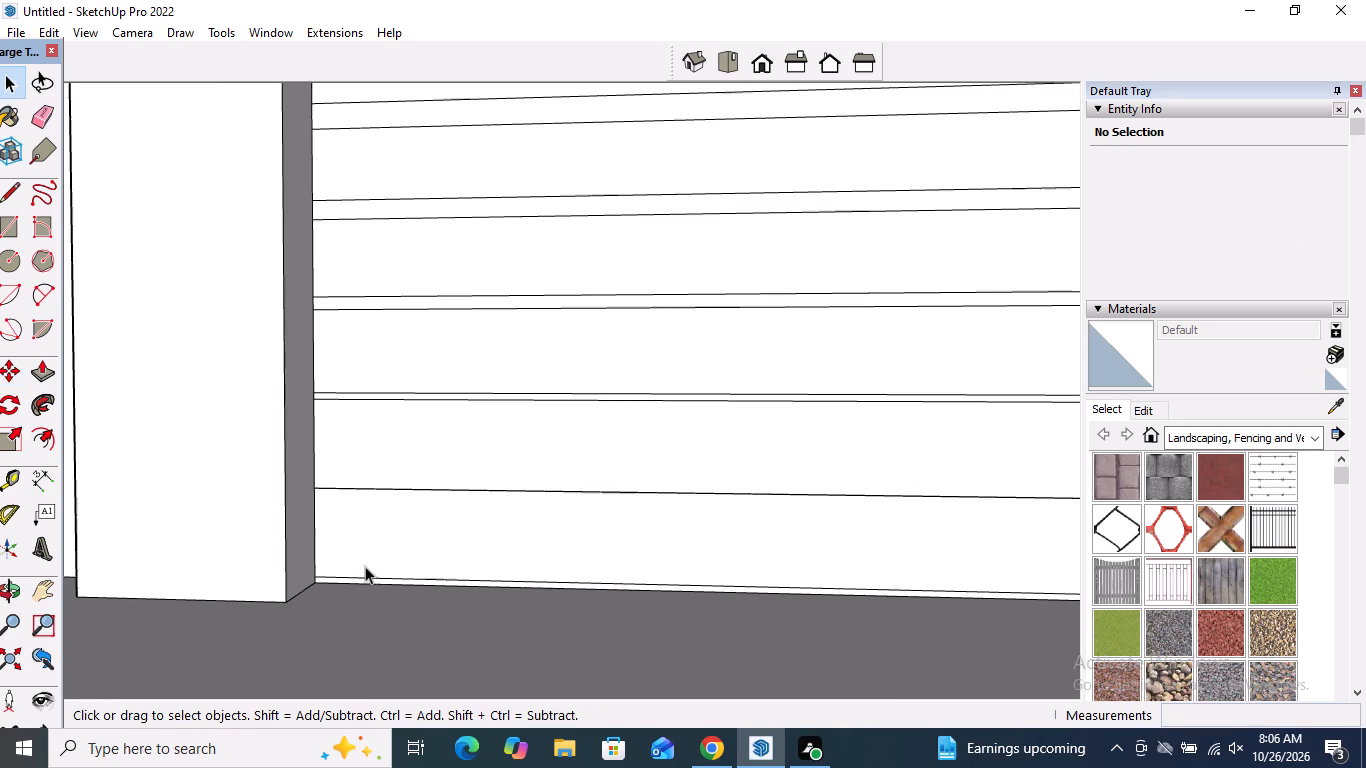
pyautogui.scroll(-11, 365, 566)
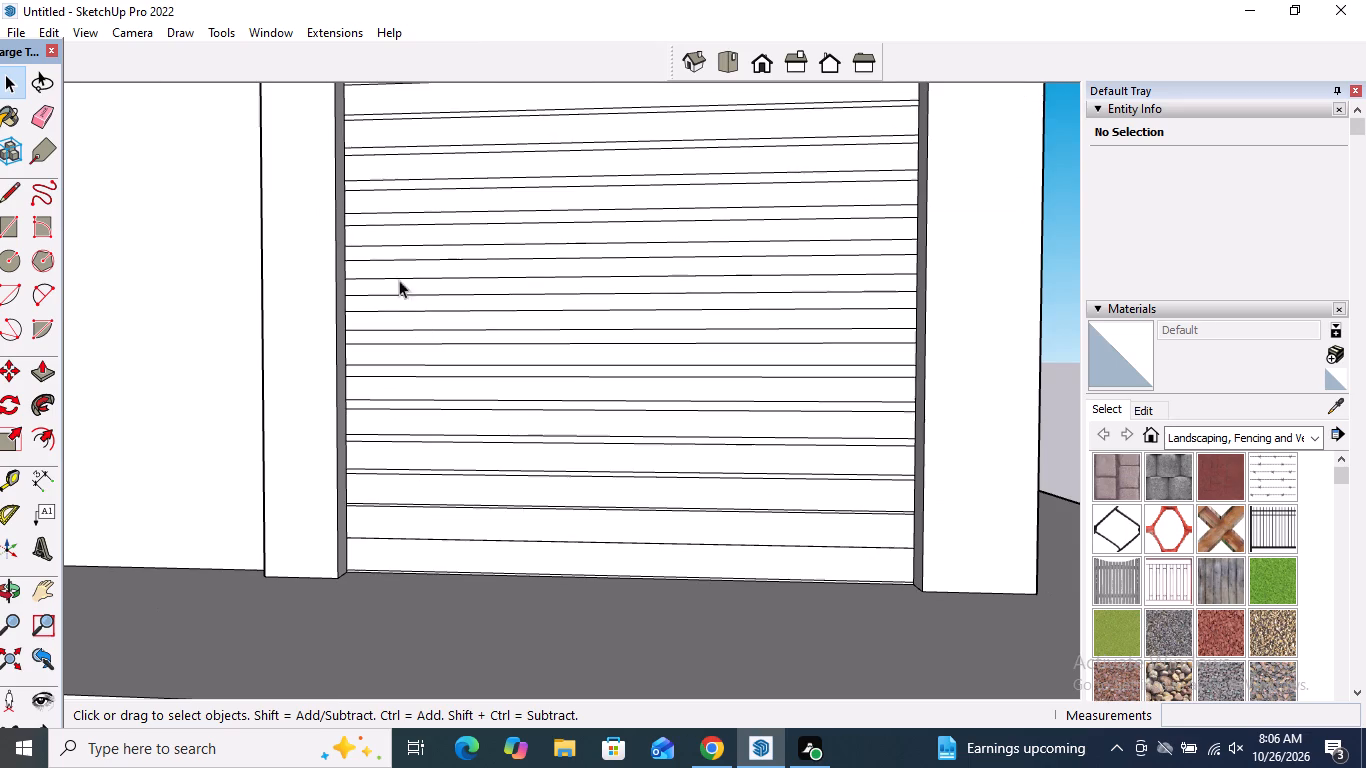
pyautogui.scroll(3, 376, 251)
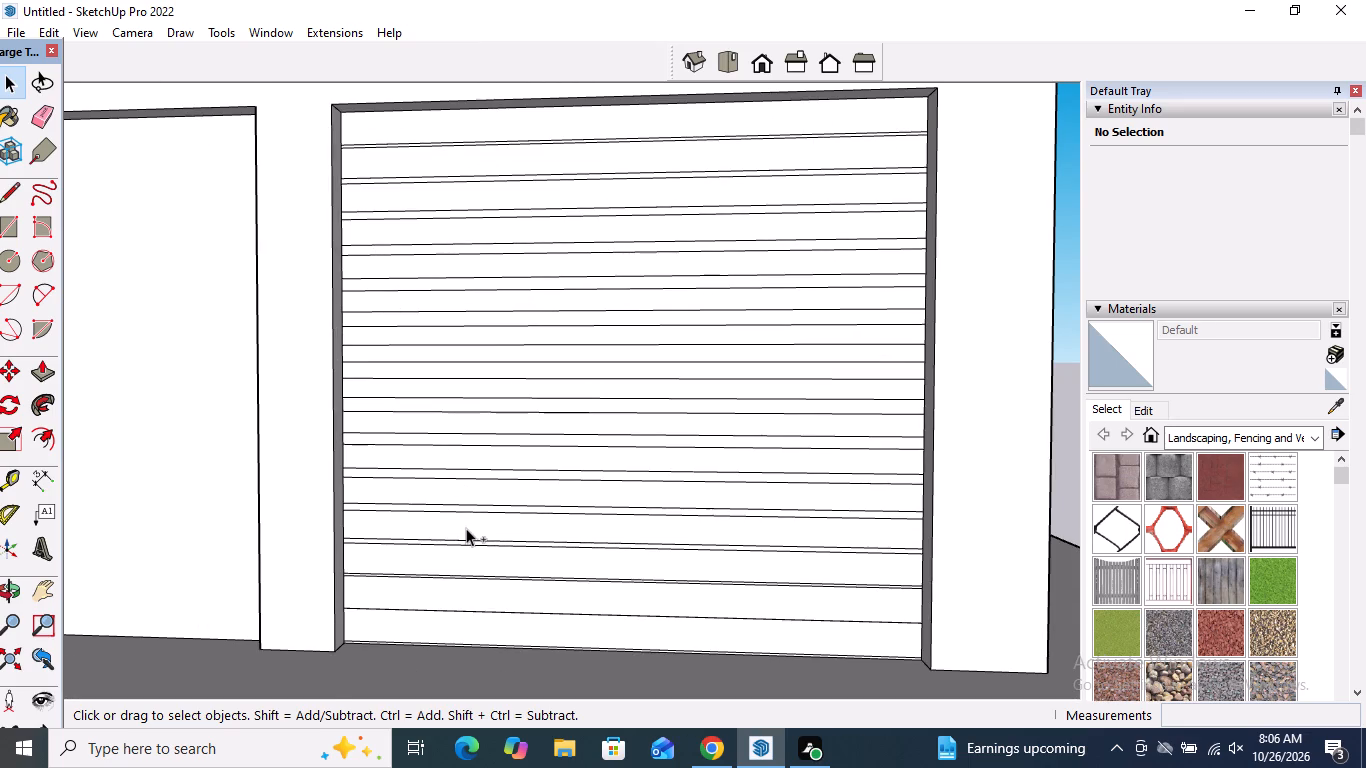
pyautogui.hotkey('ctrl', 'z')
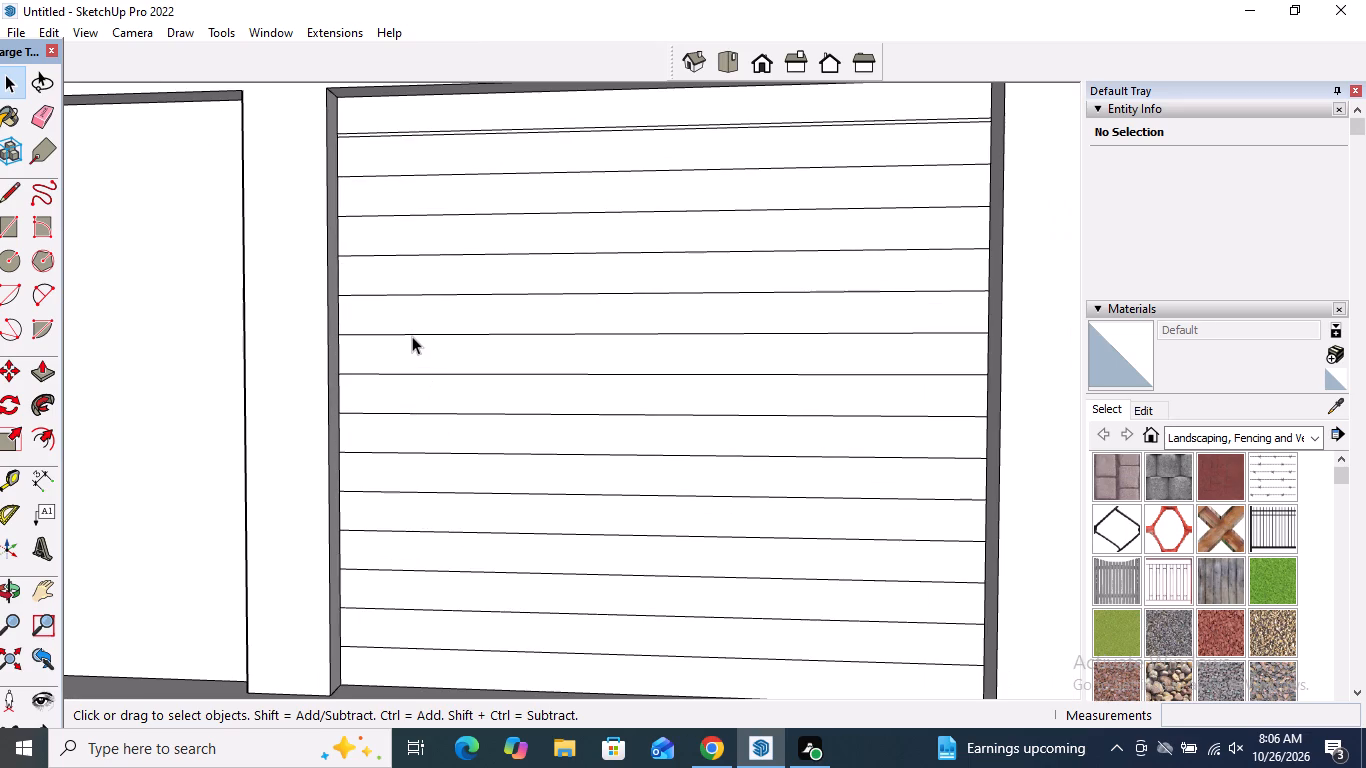
# Copy the extra line above the topmost slat line down to just above the second and third slat lines, keeping the same narrow gap.
pyautogui.scroll(8, 330, 114)
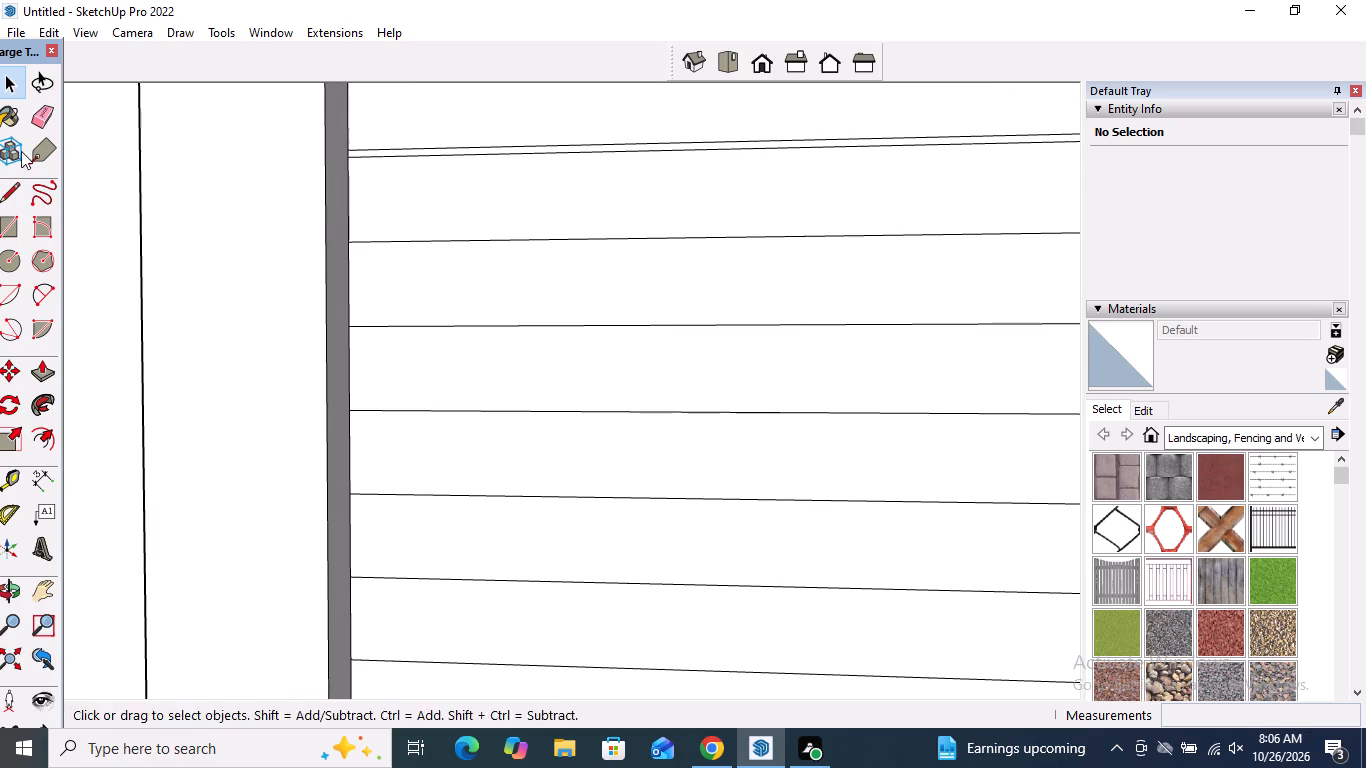
pyautogui.click(39, 83)
pyautogui.click(412, 147)
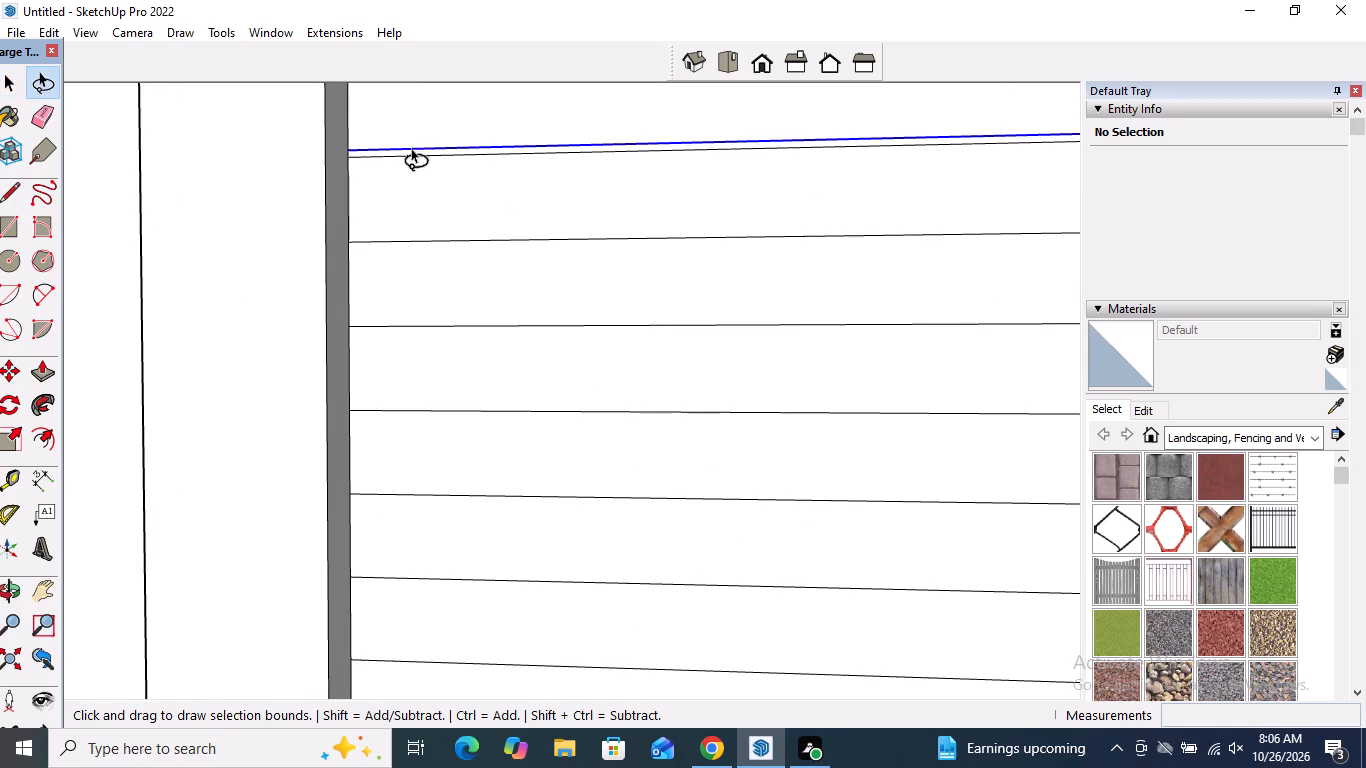
pyautogui.click(2, 359)
pyautogui.scroll(2, 355, 153)
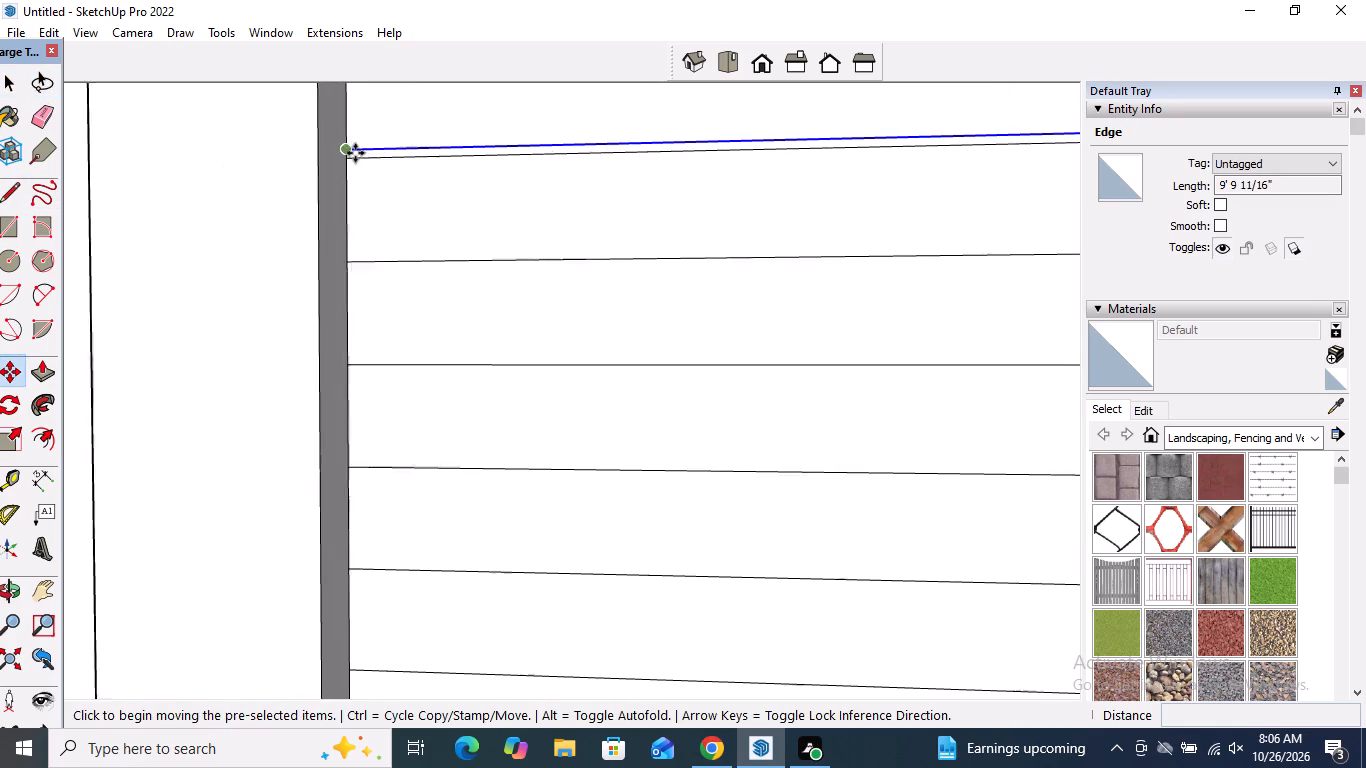
pyautogui.scroll(2, 355, 153)
pyautogui.click(344, 161)
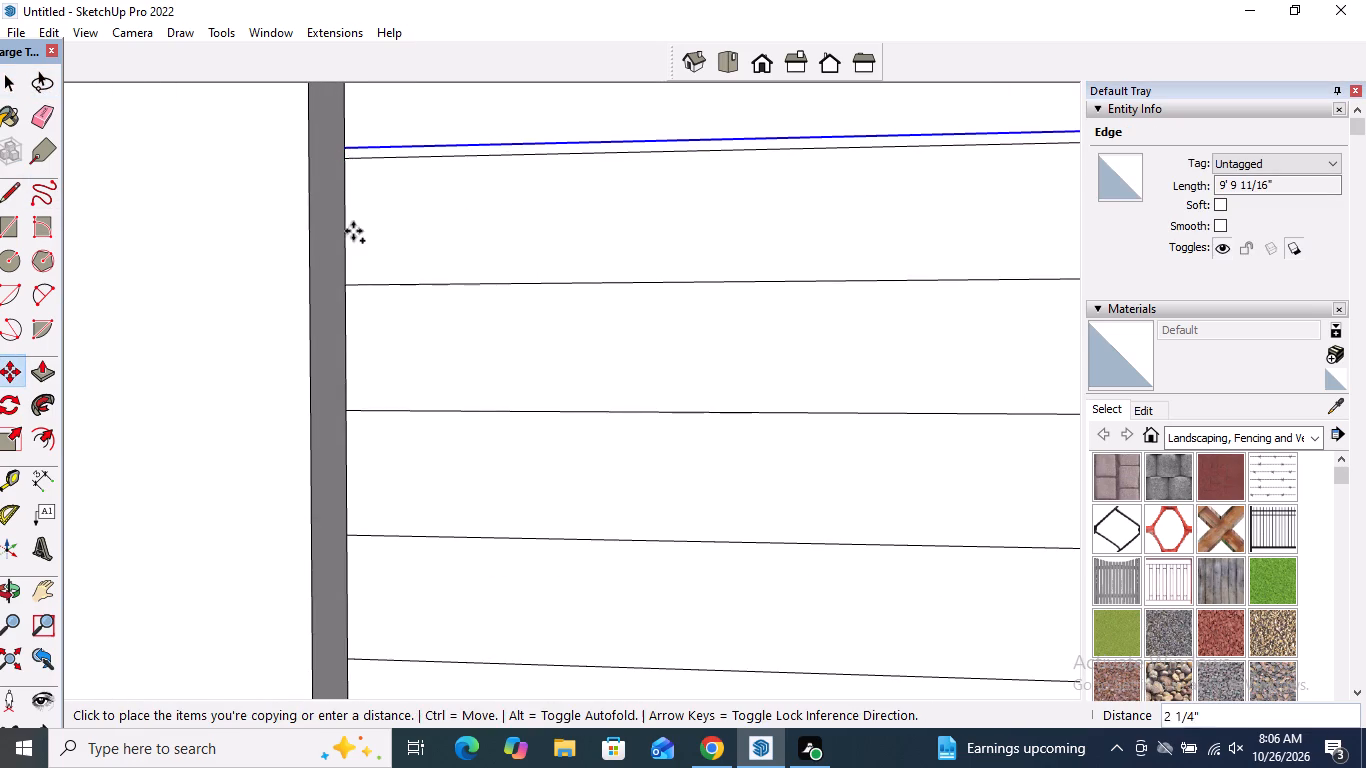
pyautogui.click(345, 286)
pyautogui.click(345, 286)
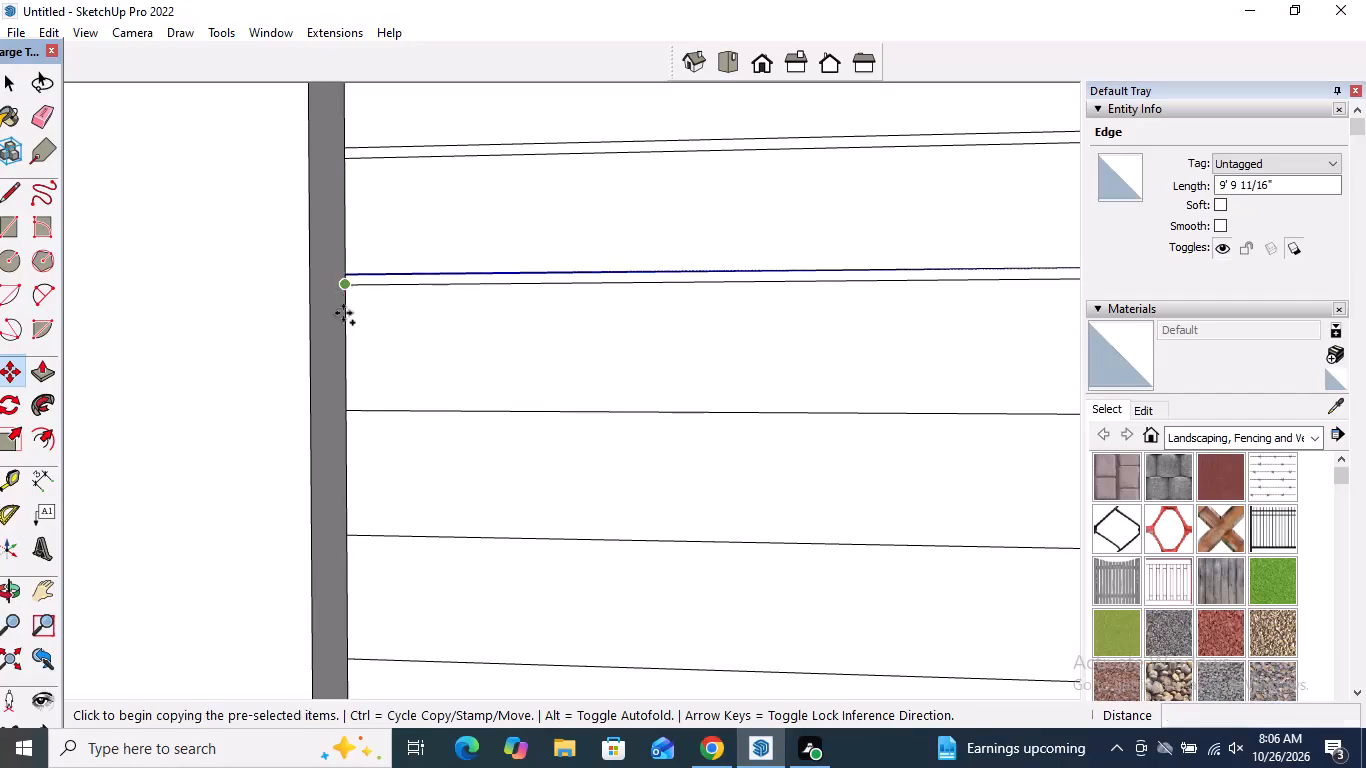
pyautogui.click(345, 409)
# Copy the gap line down in about 7 3/8" moves to just above the fourth and fifth slat lines.
pyautogui.scroll(-5, 352, 258)
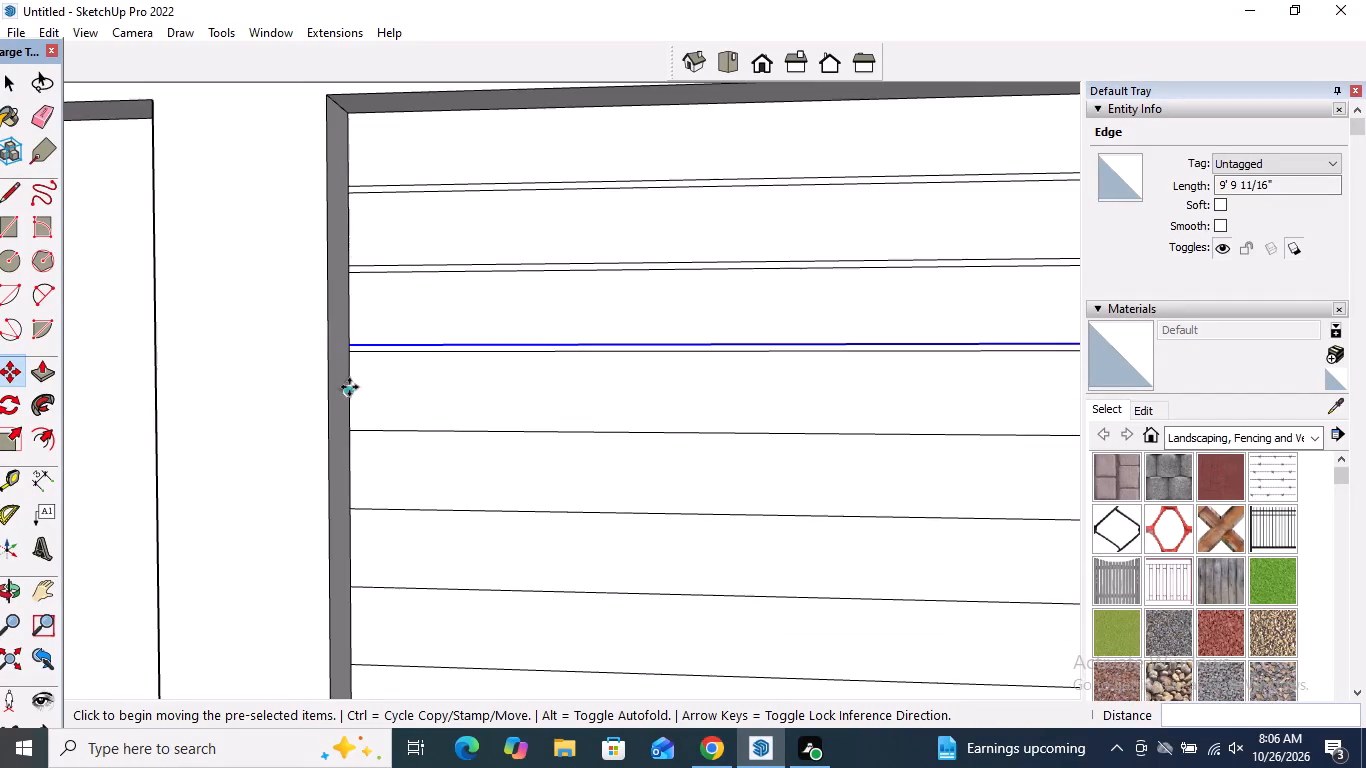
pyautogui.scroll(5, 349, 388)
pyautogui.click(351, 328)
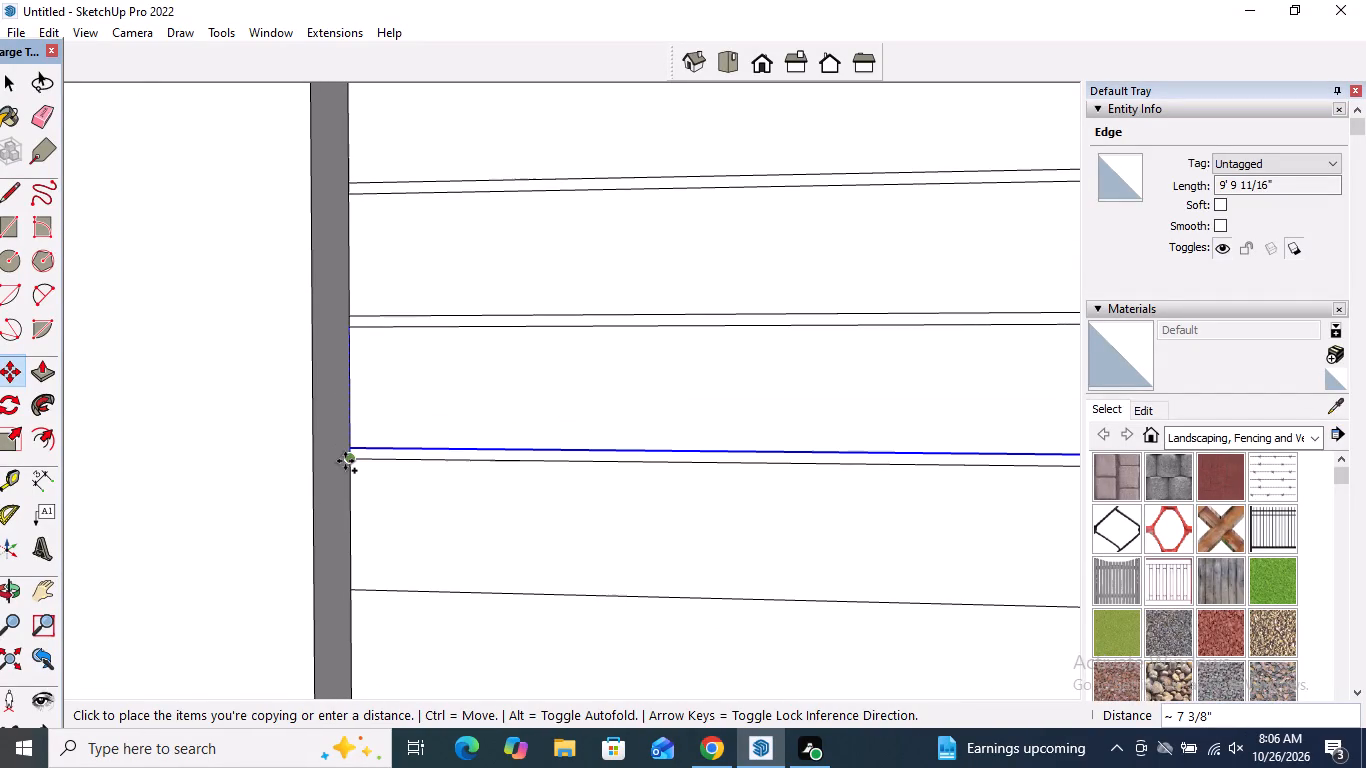
pyautogui.click(347, 461)
pyautogui.click(350, 459)
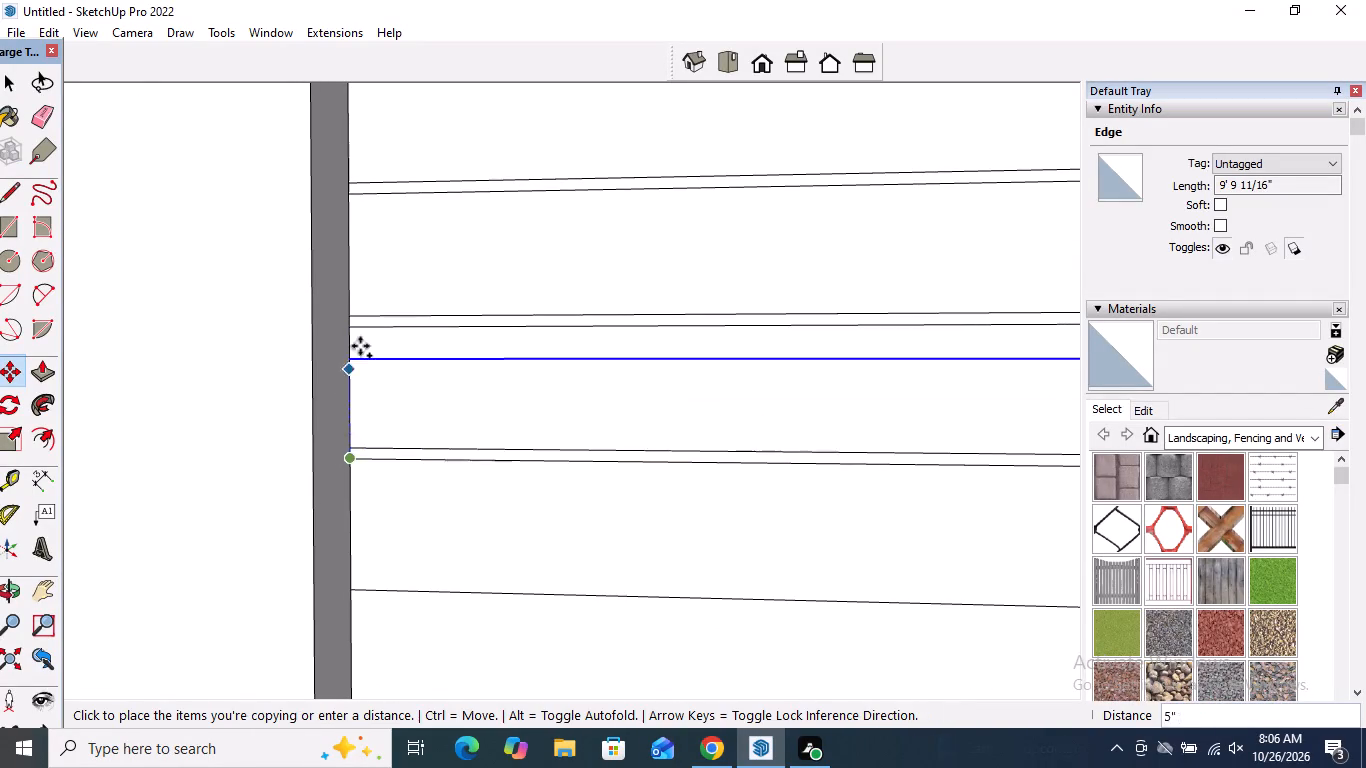
pyautogui.scroll(-11, 361, 325)
pyautogui.scroll(9, 352, 442)
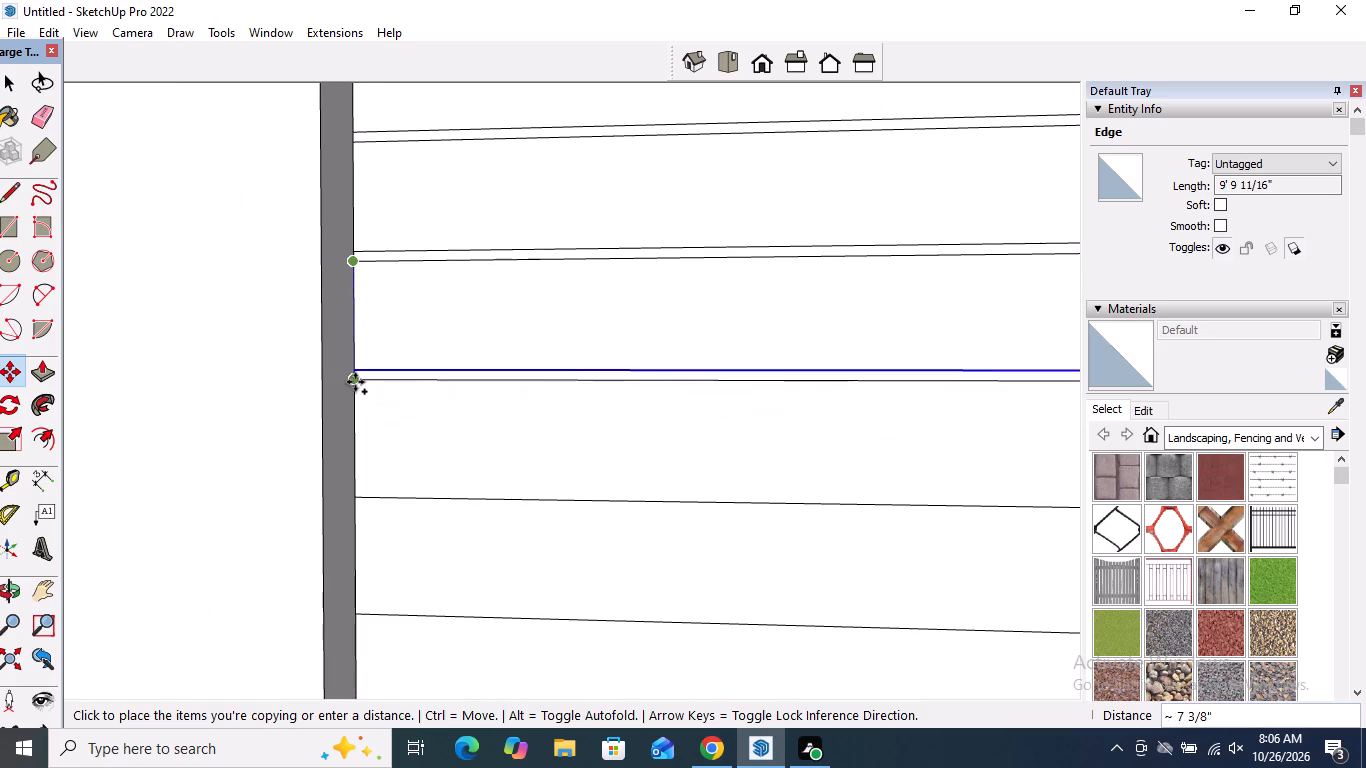
pyautogui.click(355, 382)
# Copy the gap line down in about 7 3/8" moves to just above the sixth and seventh slat lines.
pyautogui.click(350, 380)
pyautogui.scroll(-5, 366, 297)
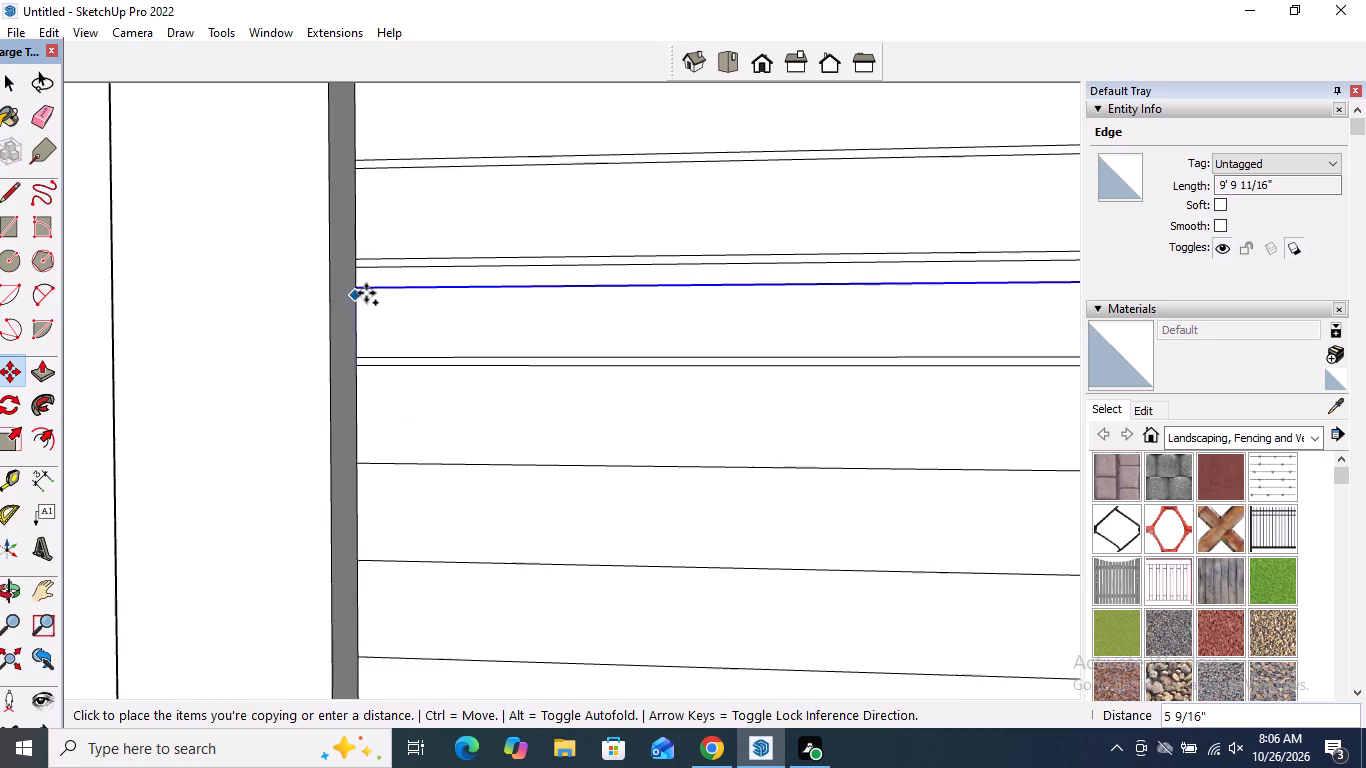
pyautogui.scroll(4, 368, 447)
pyautogui.click(351, 414)
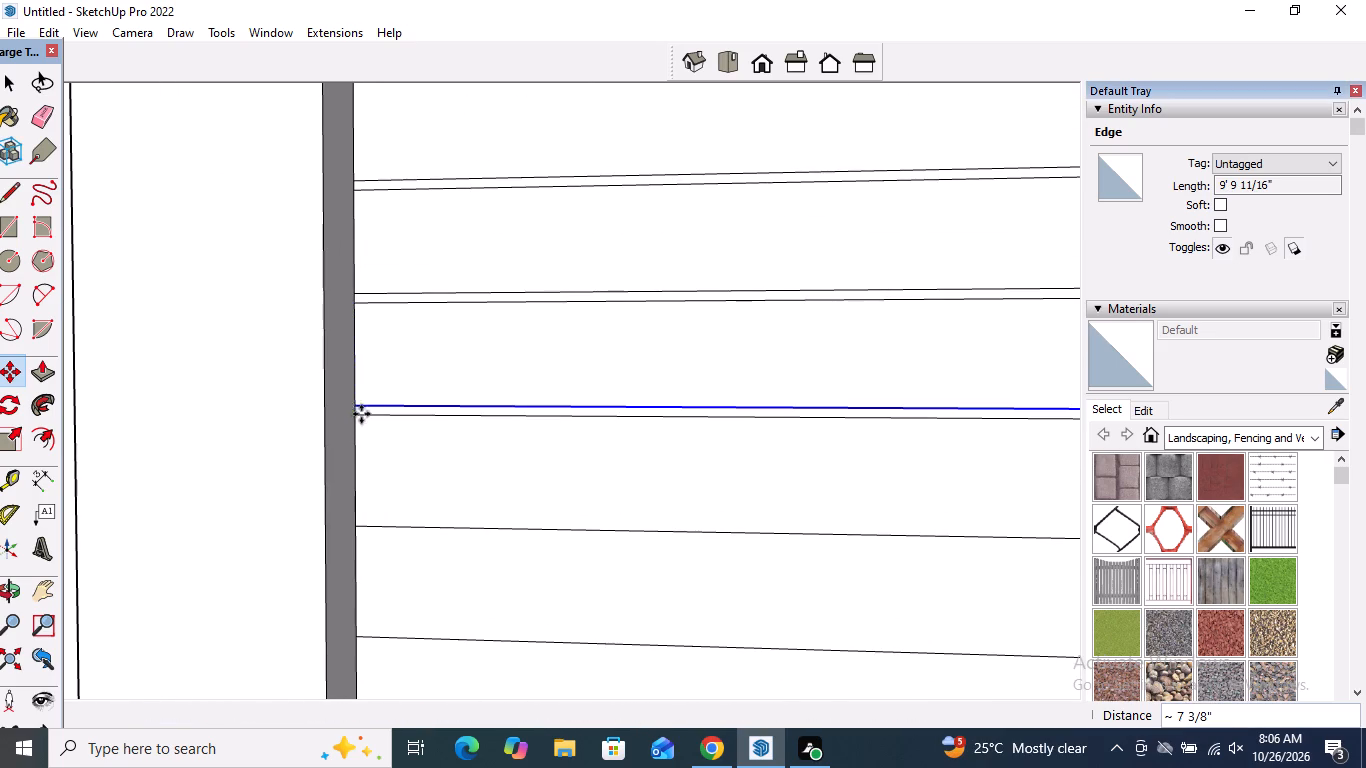
pyautogui.click(356, 416)
pyautogui.scroll(-5, 381, 310)
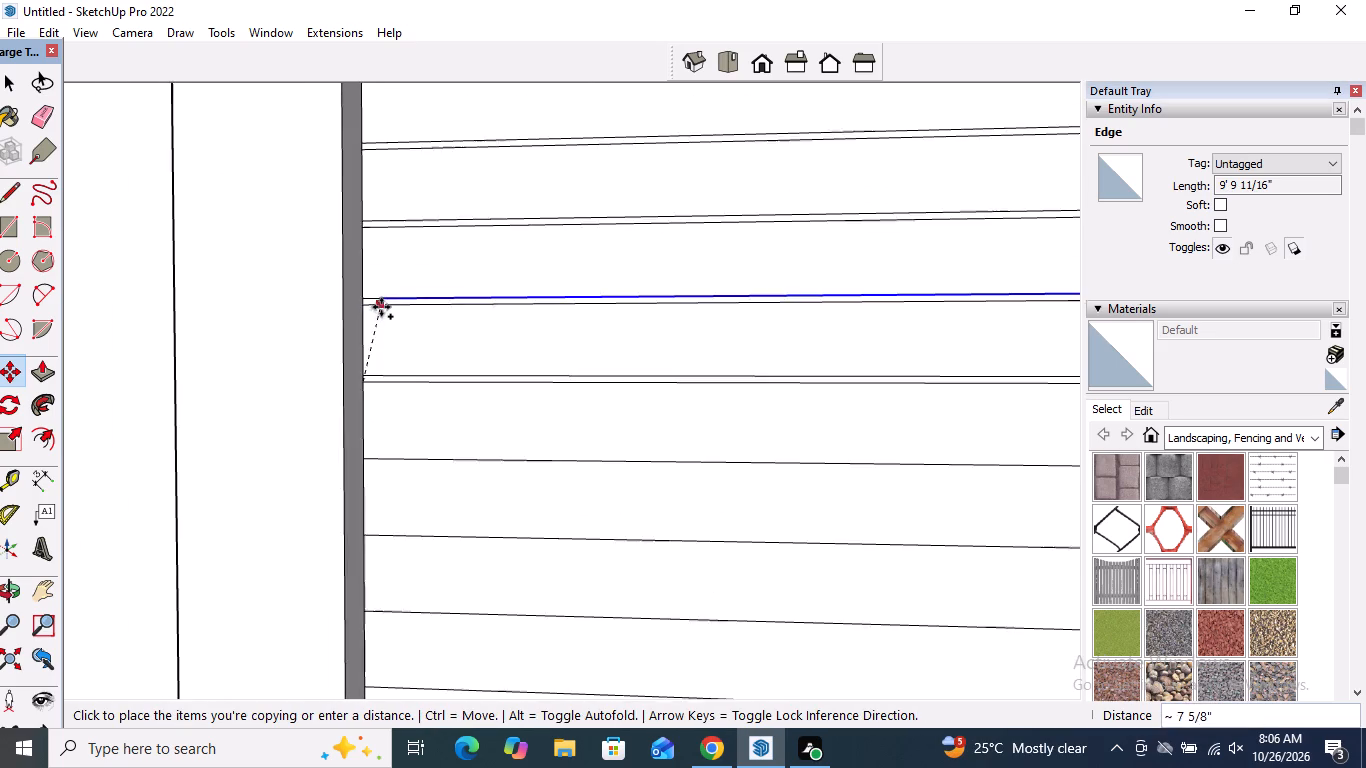
pyautogui.scroll(-5, 381, 307)
pyautogui.scroll(4, 398, 461)
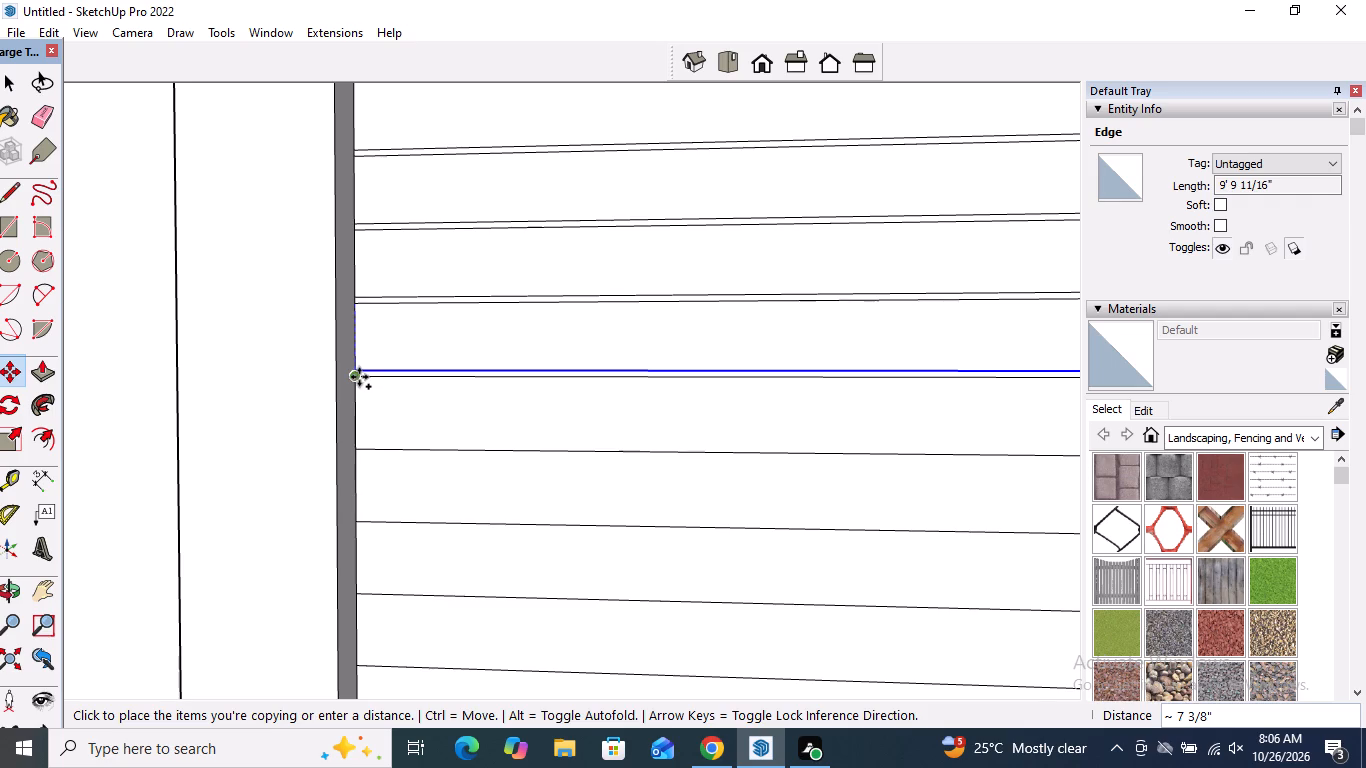
pyautogui.click(354, 378)
# Copy the gap line down in about 7 3/8" moves to just above the eighth and ninth slat lines.
pyautogui.scroll(6, 353, 377)
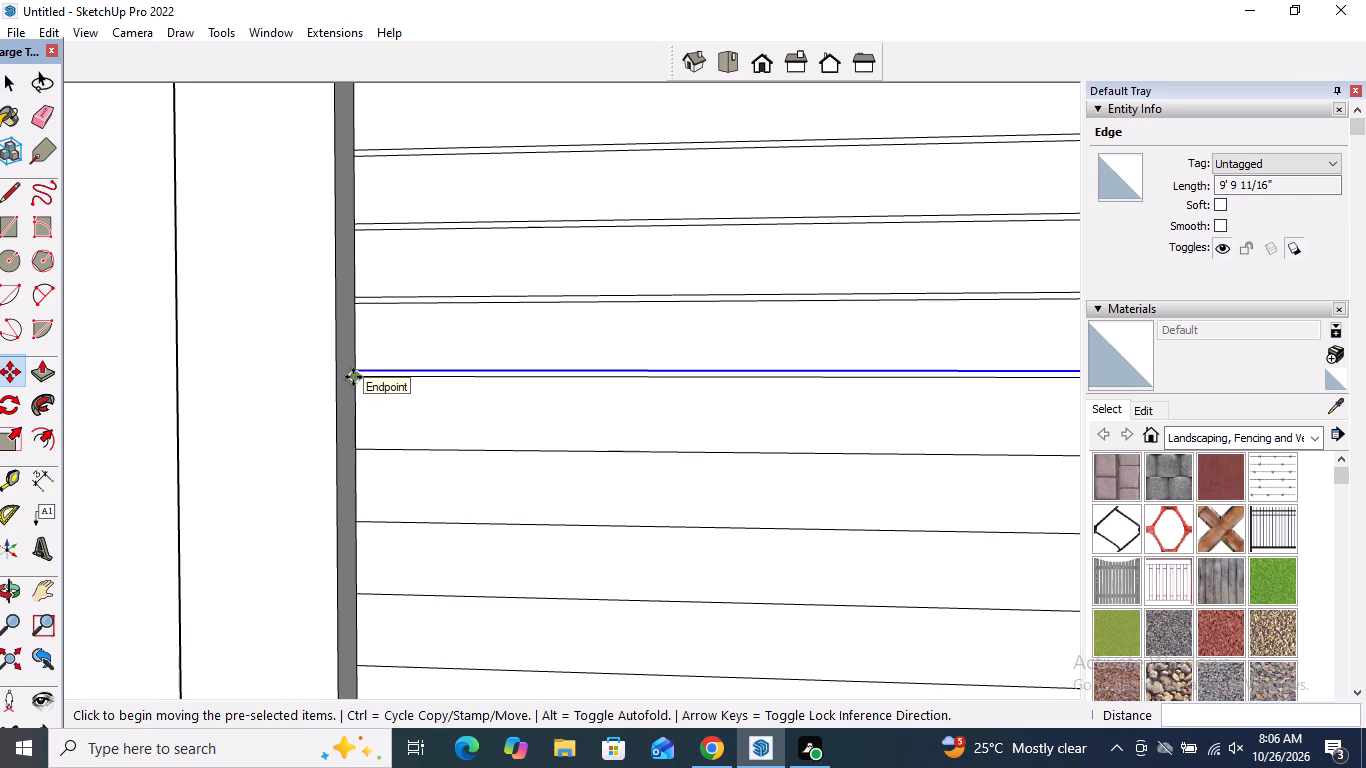
pyautogui.click(356, 377)
pyautogui.scroll(-10, 375, 325)
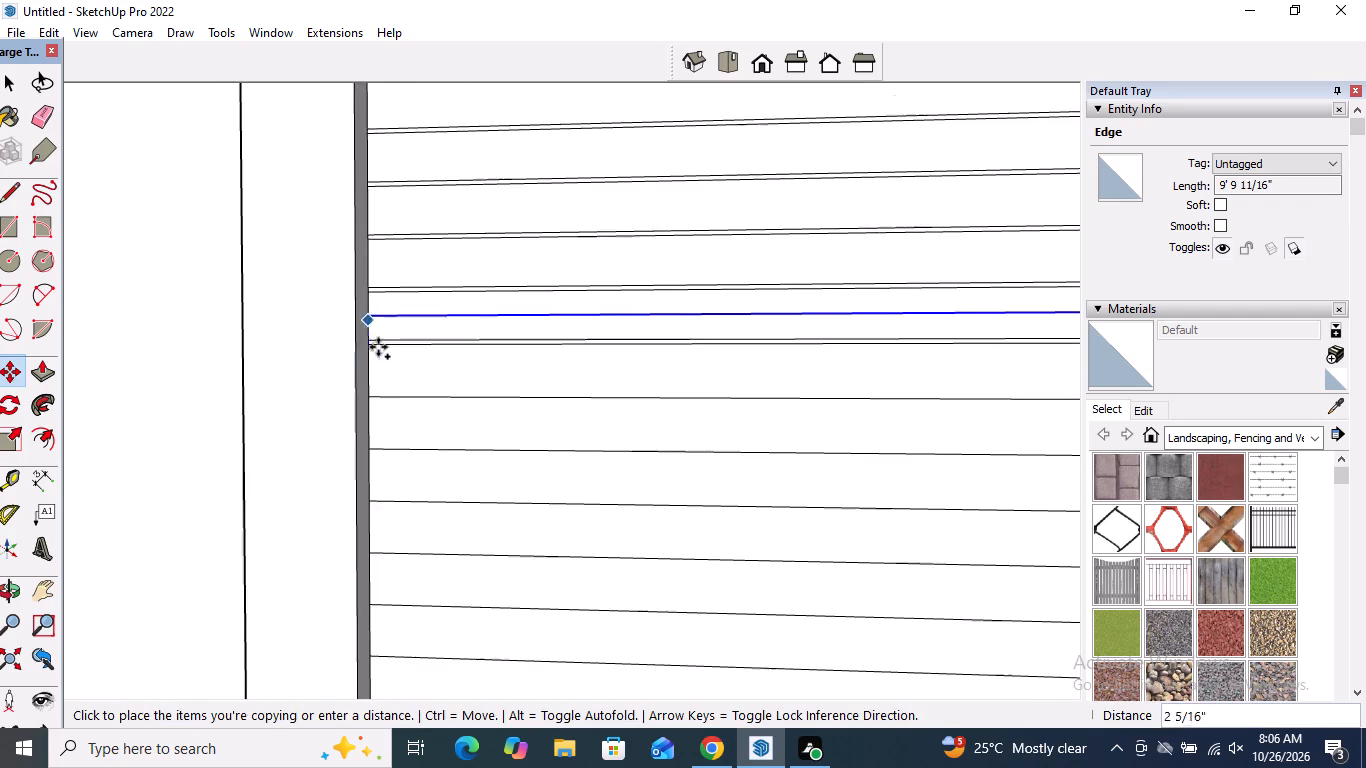
pyautogui.scroll(10, 378, 379)
pyautogui.click(351, 424)
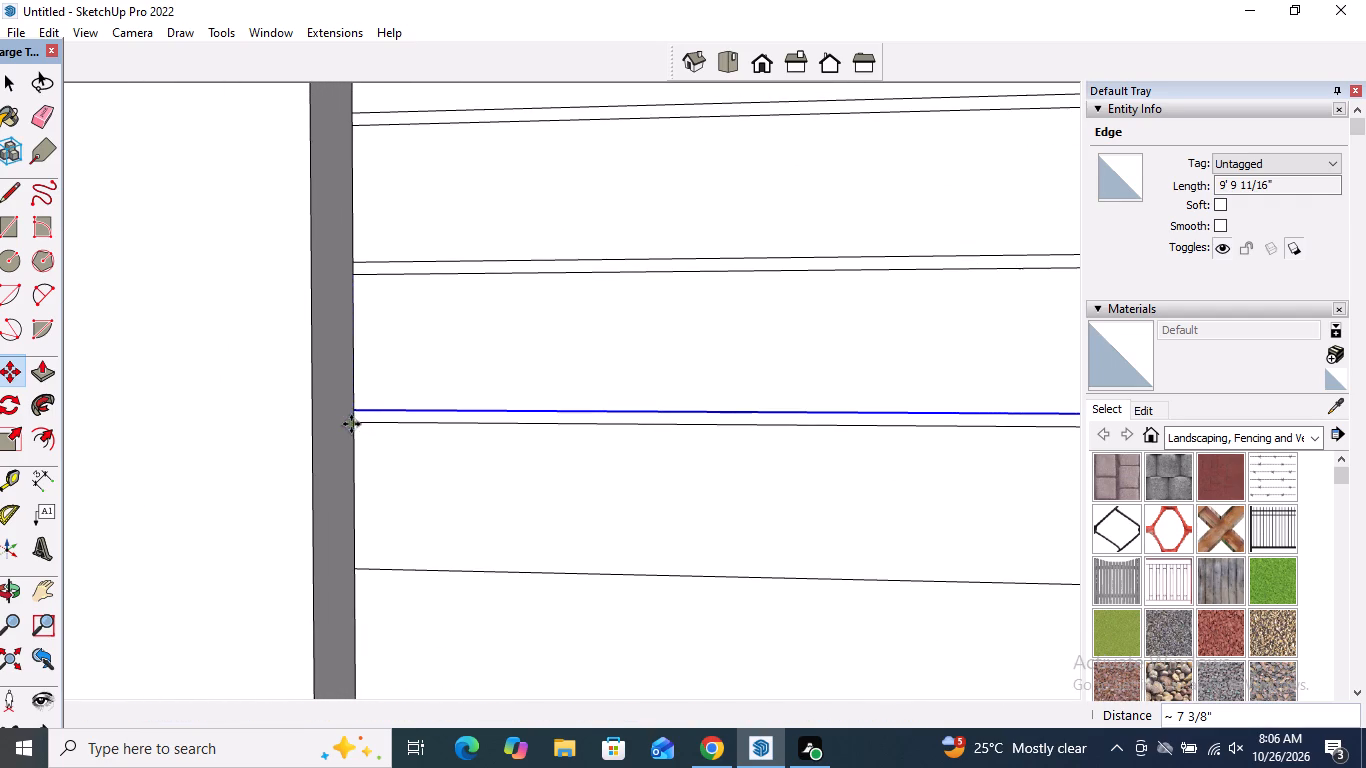
pyautogui.click(354, 421)
pyautogui.scroll(-3, 370, 324)
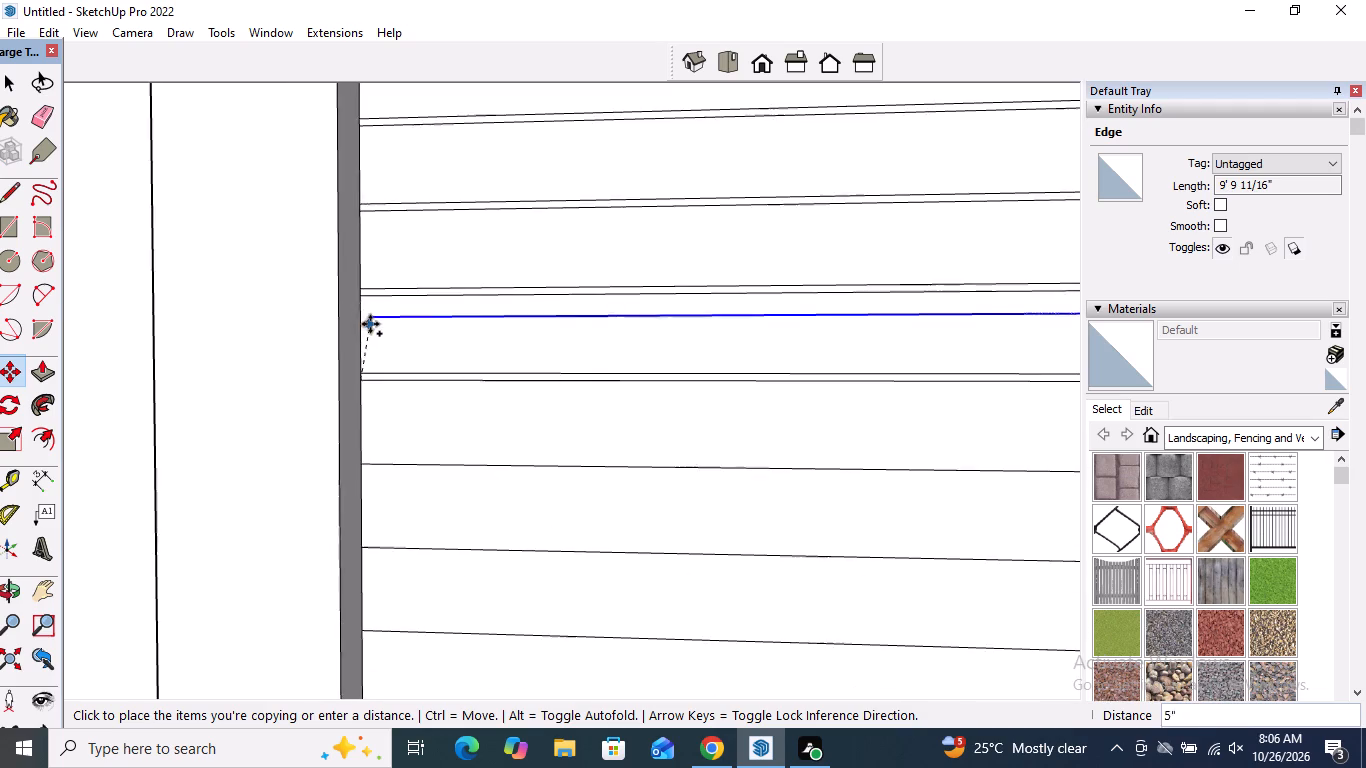
pyautogui.scroll(-7, 370, 324)
pyautogui.scroll(9, 375, 426)
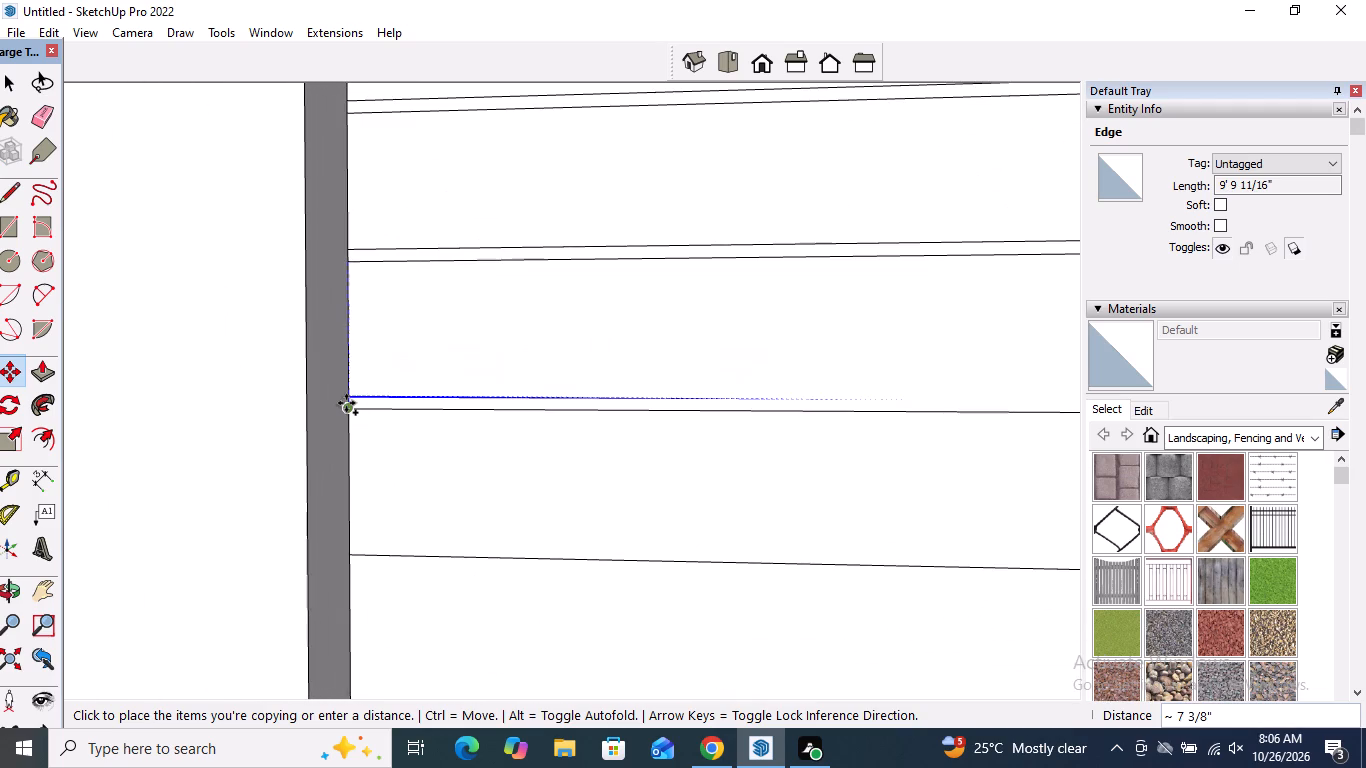
pyautogui.click(348, 408)
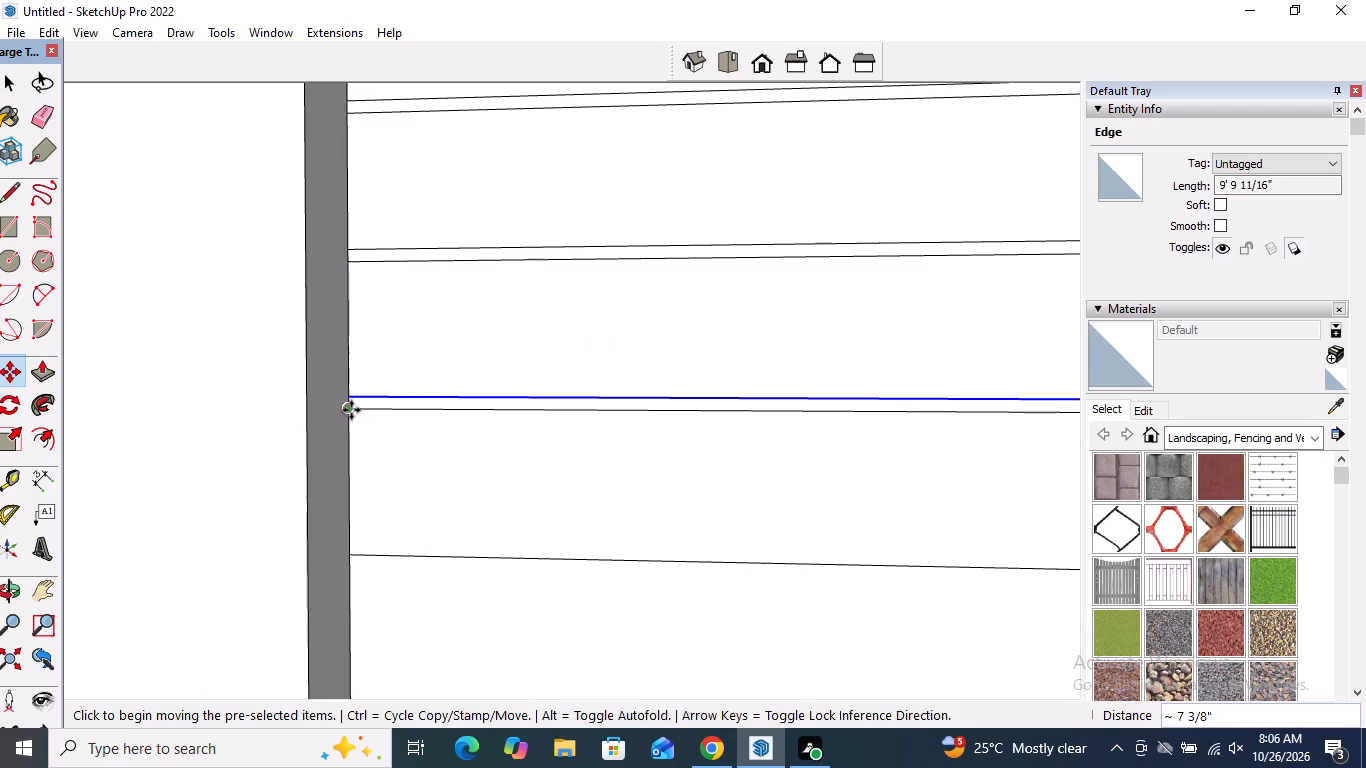
# Copy the gap line from the ninth slat down to just above the tenth slat line.
pyautogui.click(351, 410)
pyautogui.scroll(-9, 375, 317)
pyautogui.scroll(8, 370, 389)
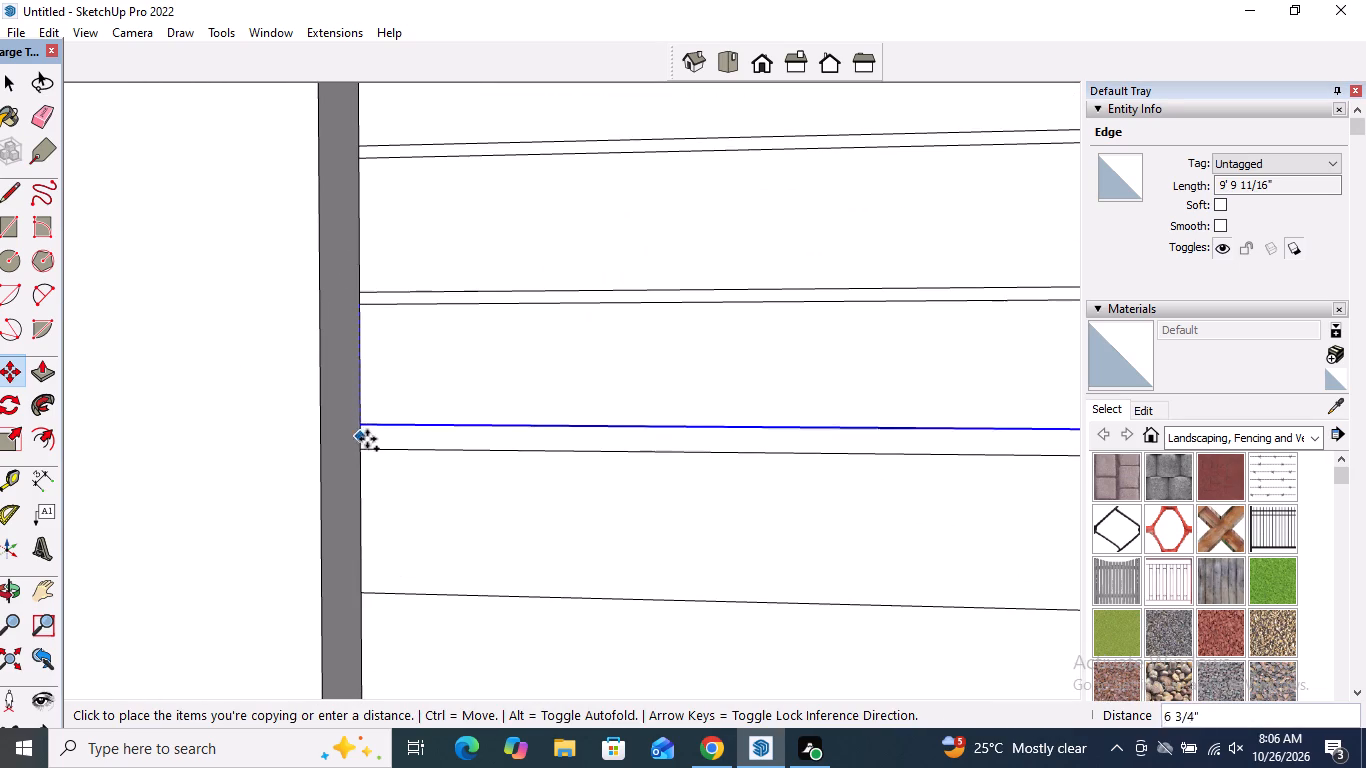
pyautogui.click(361, 445)
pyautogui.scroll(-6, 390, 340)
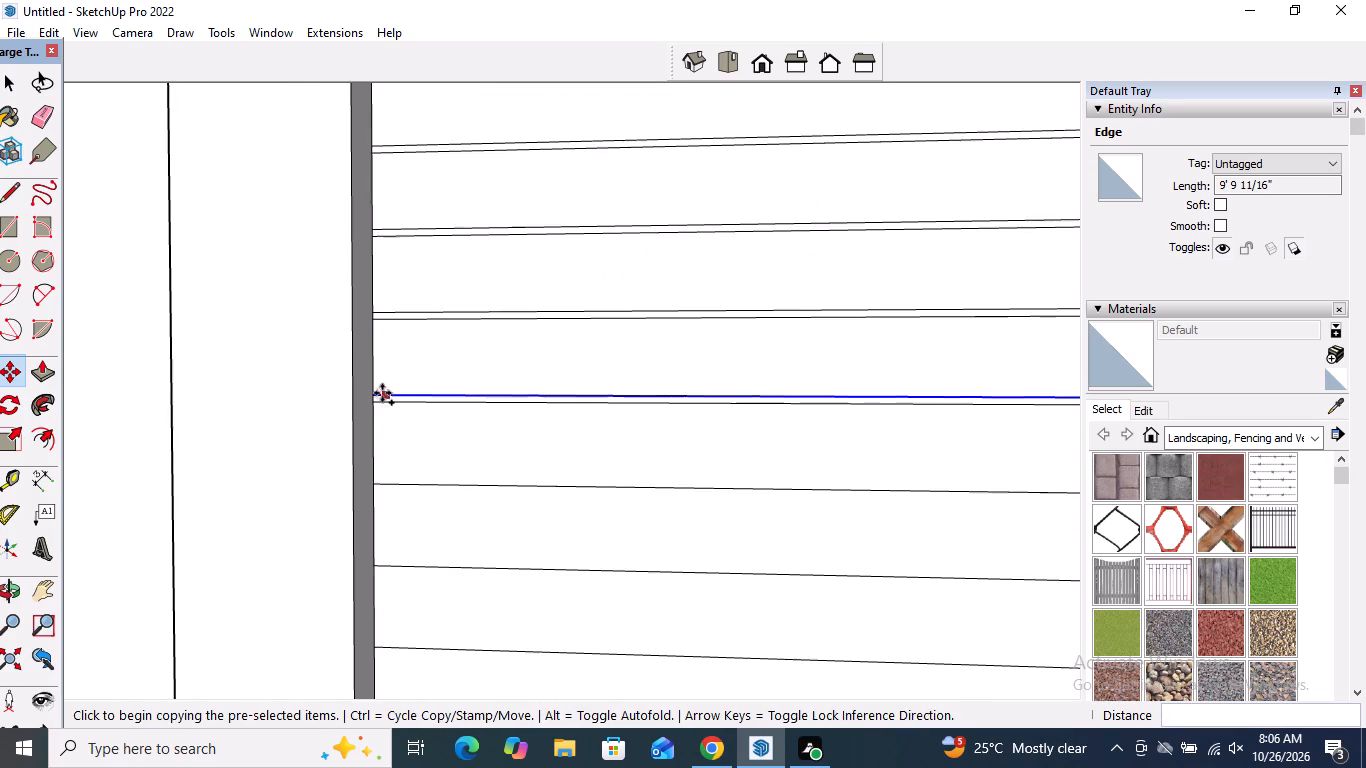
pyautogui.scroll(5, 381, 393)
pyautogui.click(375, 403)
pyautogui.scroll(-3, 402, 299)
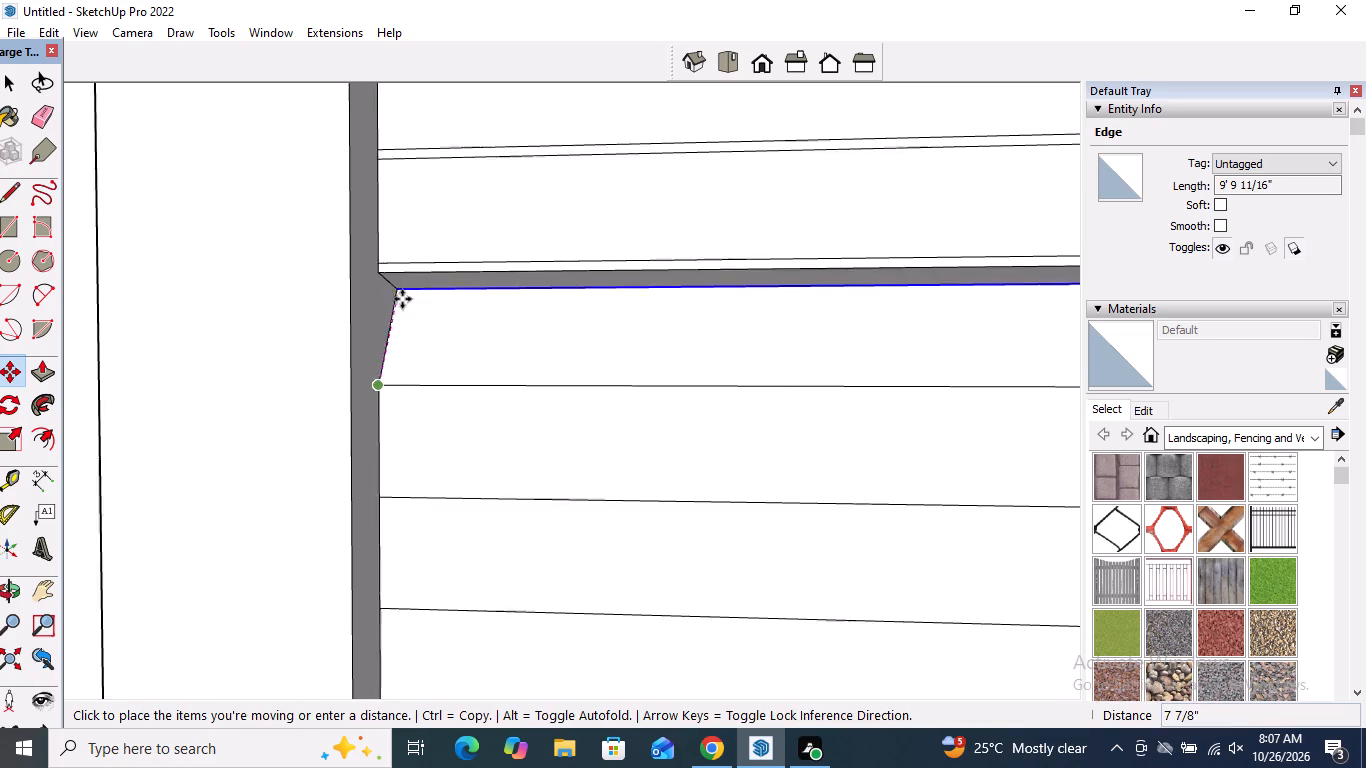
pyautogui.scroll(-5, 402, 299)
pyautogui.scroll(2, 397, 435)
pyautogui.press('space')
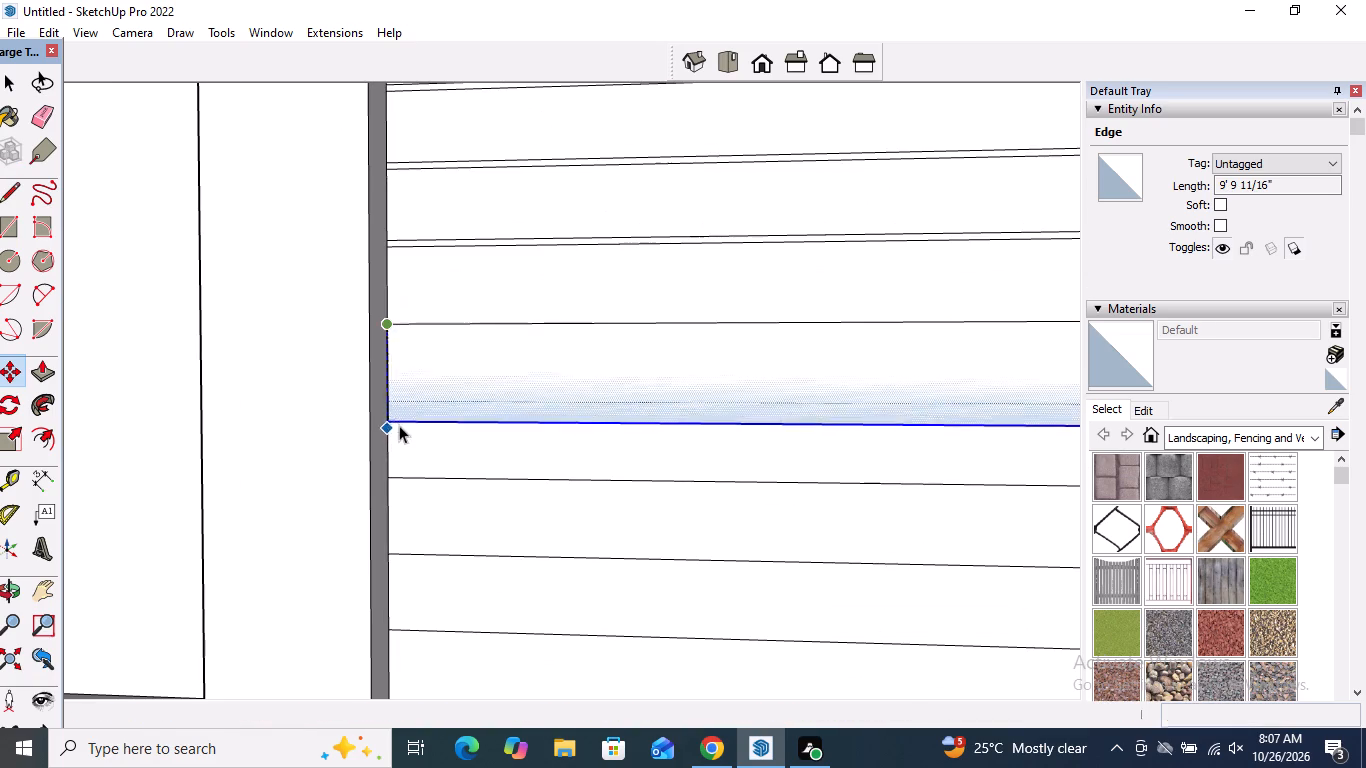
# Copy the gap line down in about 7 3/8" moves to just above the eleventh and twelfth slat lines.
pyautogui.click(2, 363)
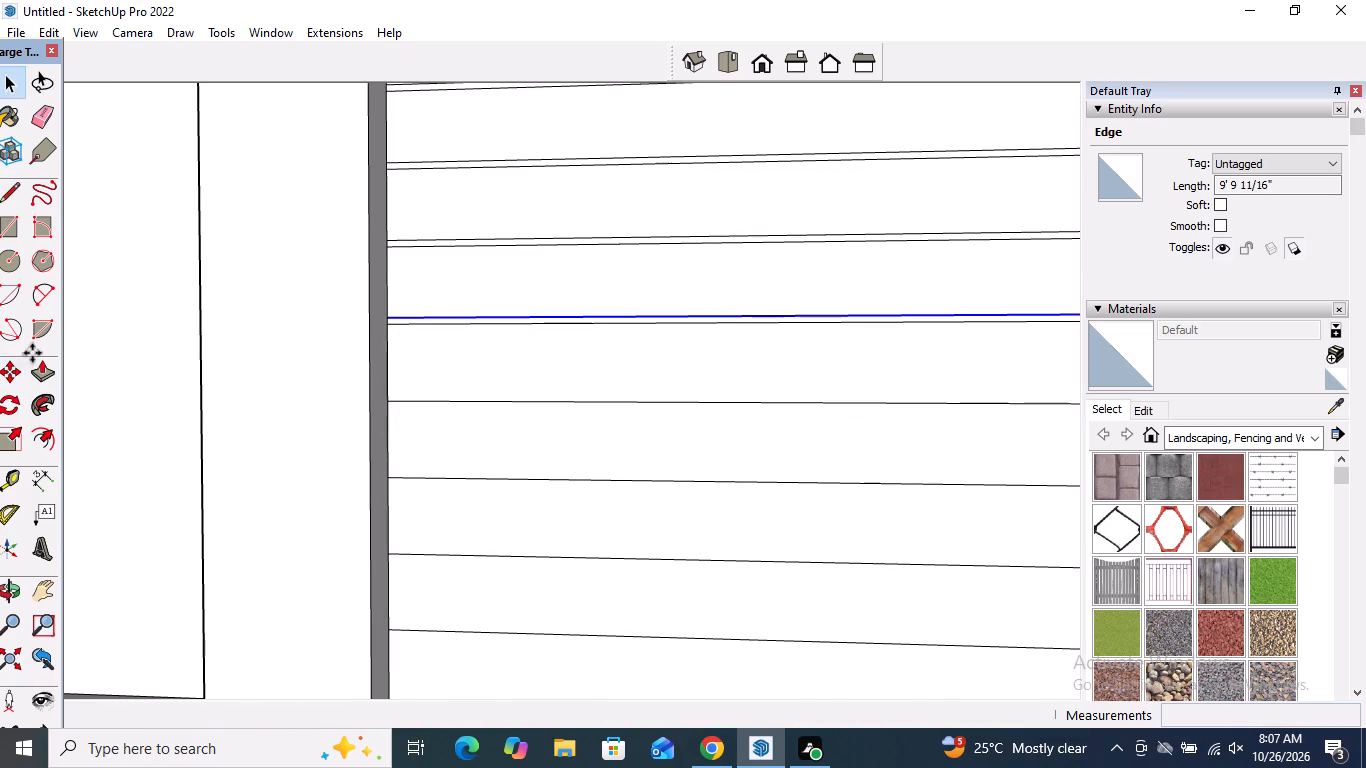
pyautogui.scroll(4, 396, 313)
pyautogui.click(384, 331)
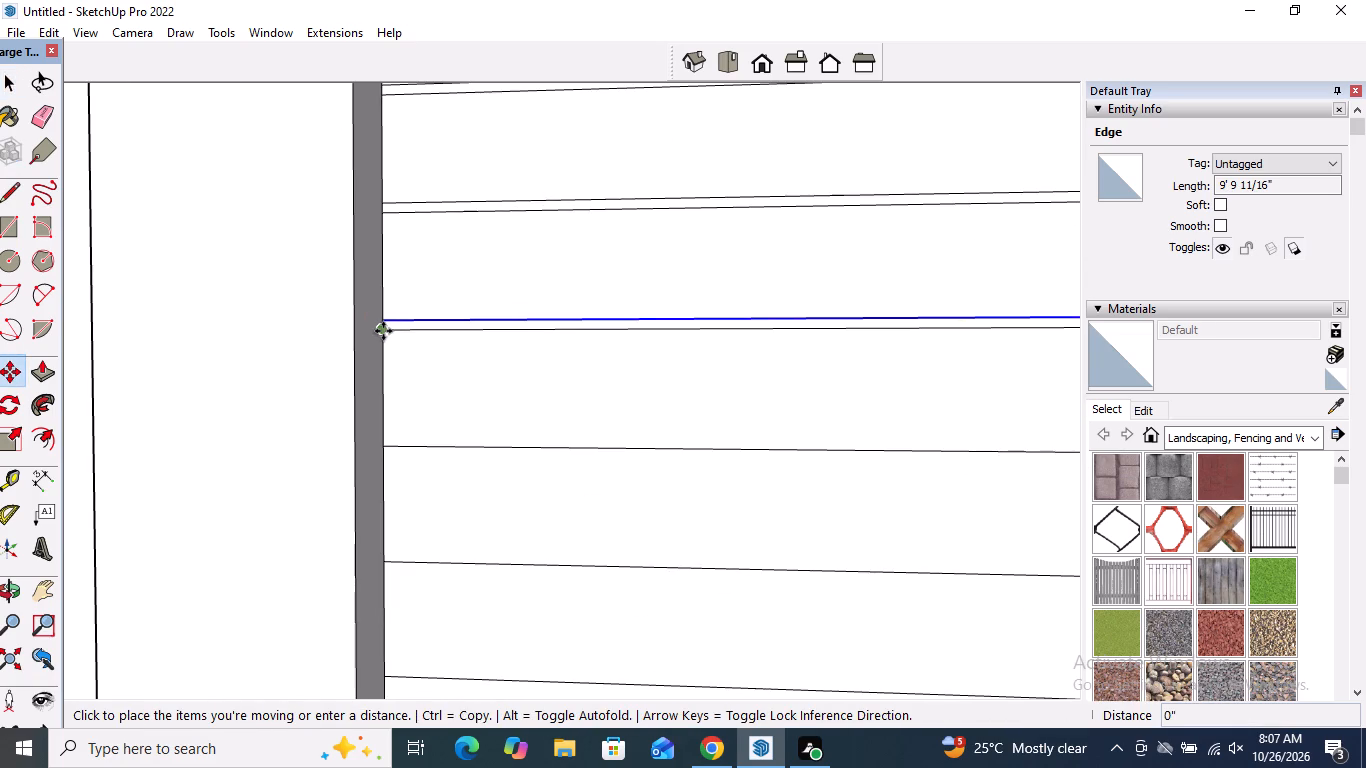
pyautogui.scroll(-3, 383, 333)
pyautogui.click(380, 416)
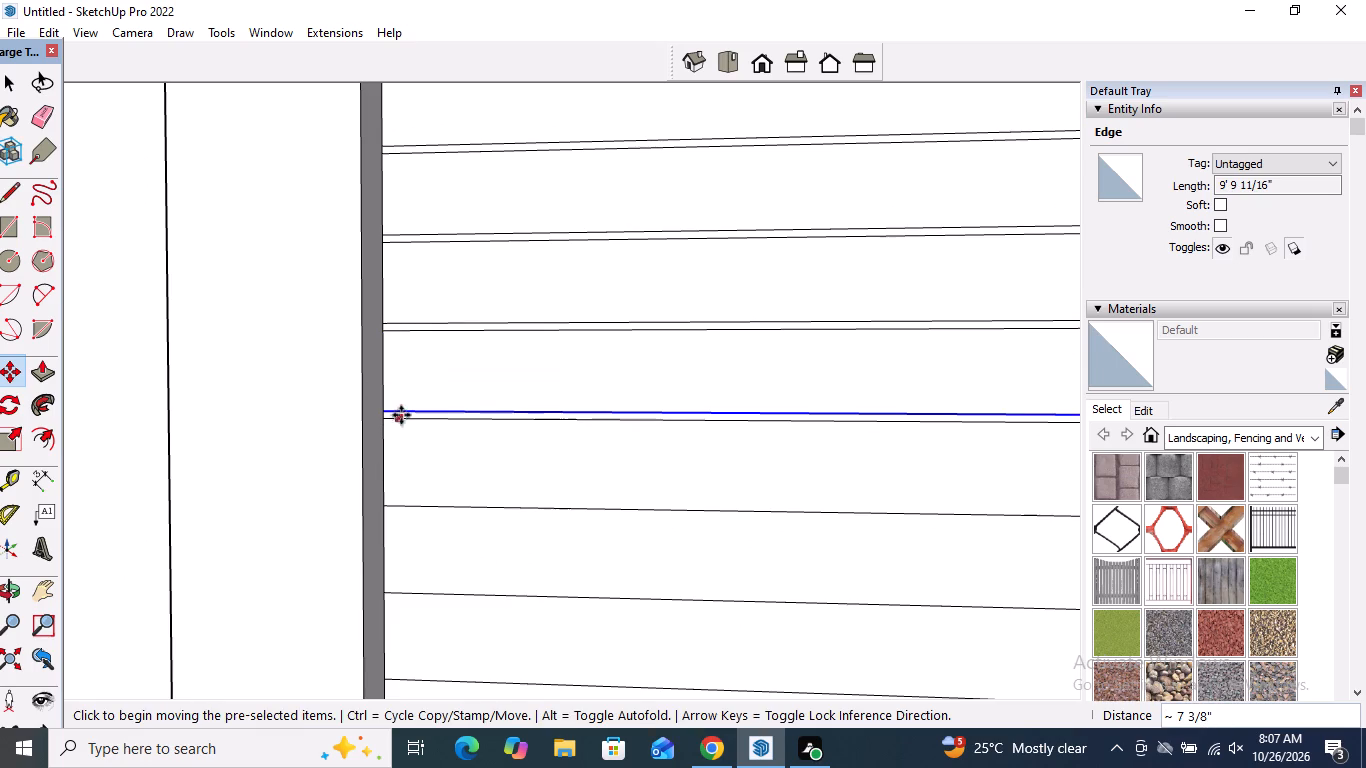
pyautogui.click(383, 419)
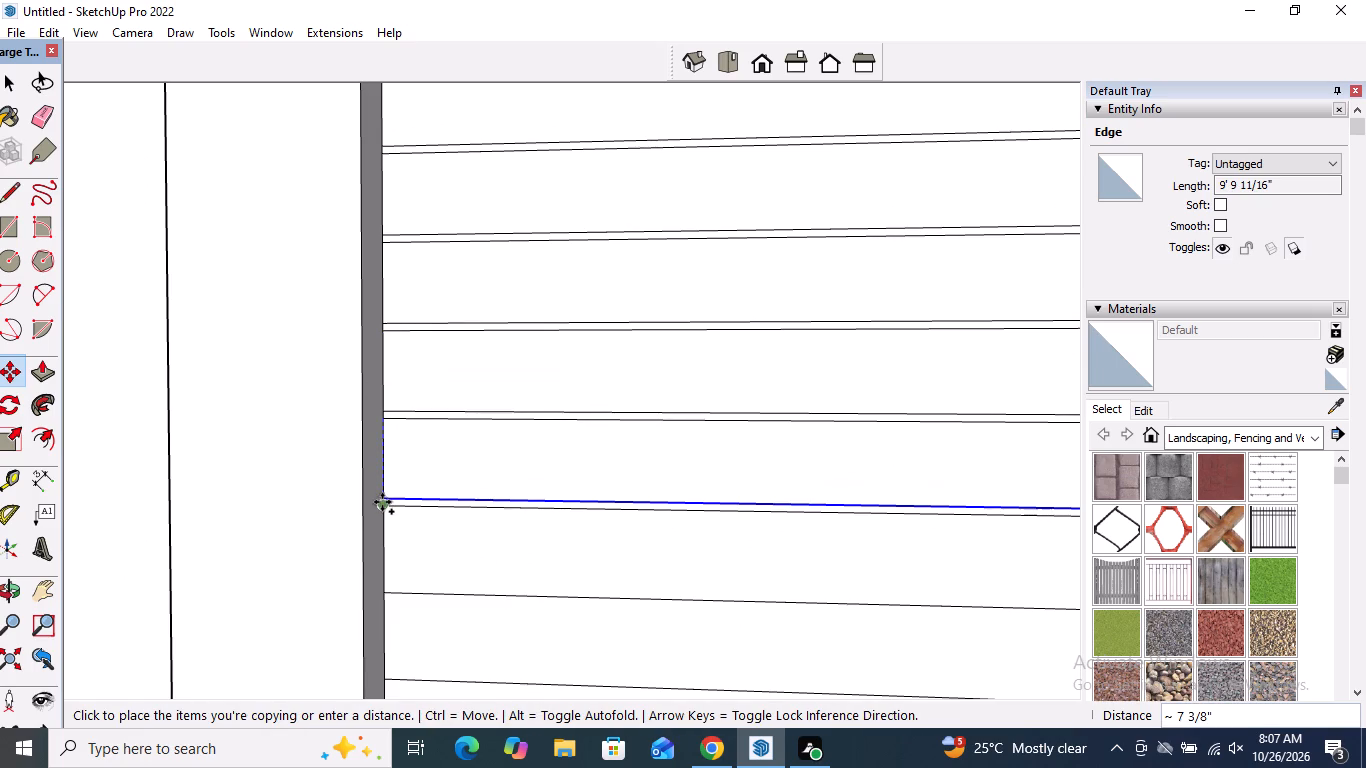
pyautogui.click(381, 502)
# Copy the gap line down in about 7 3/8" moves to just above the thirteenth and fourteenth slat lines.
pyautogui.click(383, 507)
pyautogui.scroll(-6, 404, 447)
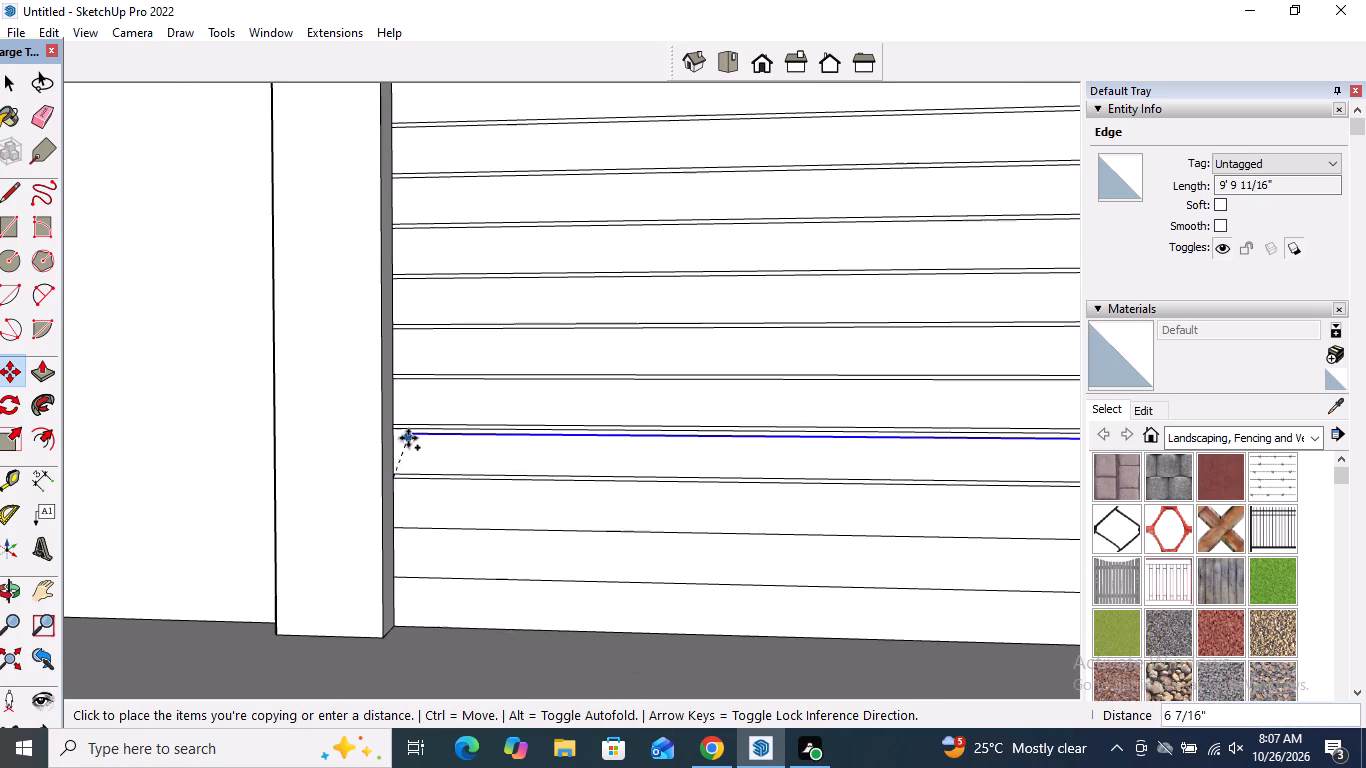
pyautogui.scroll(10, 397, 494)
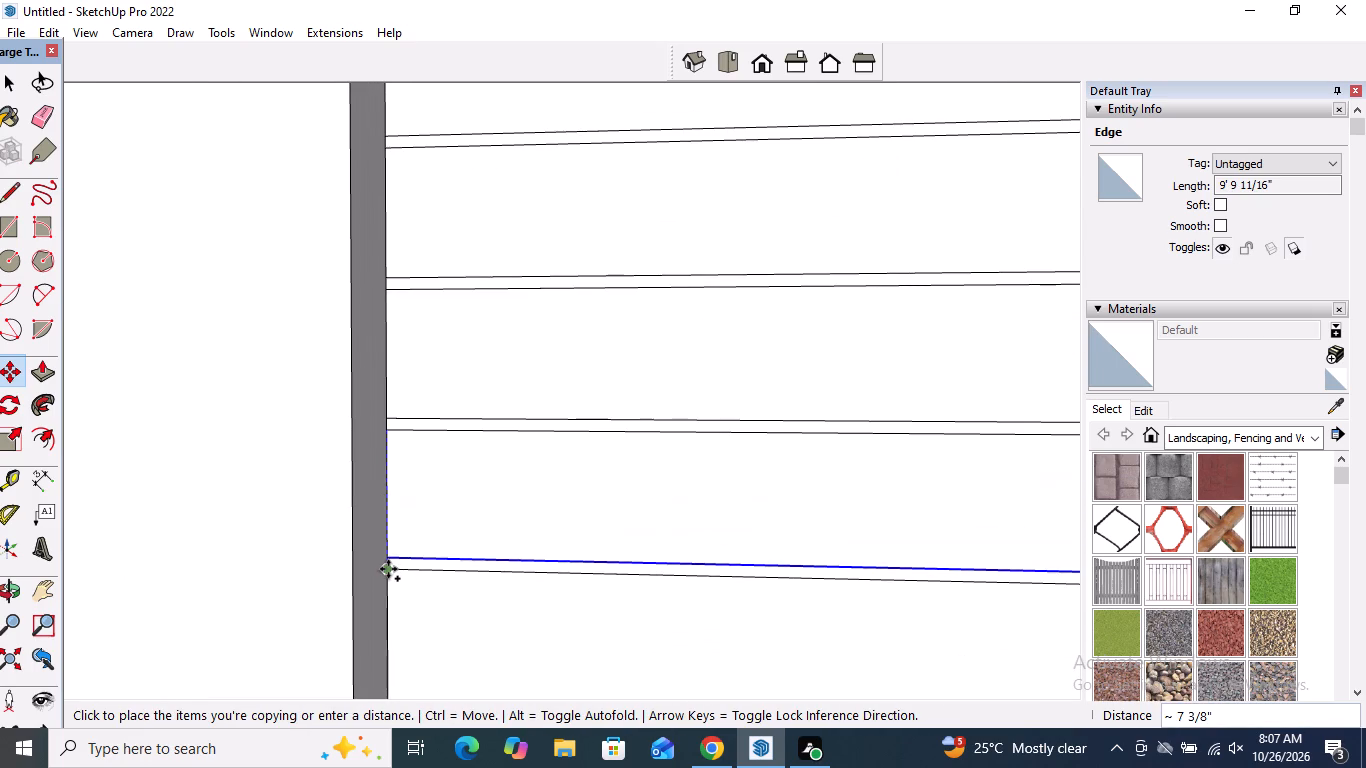
pyautogui.click(387, 569)
pyautogui.click(387, 570)
pyautogui.scroll(-10, 420, 419)
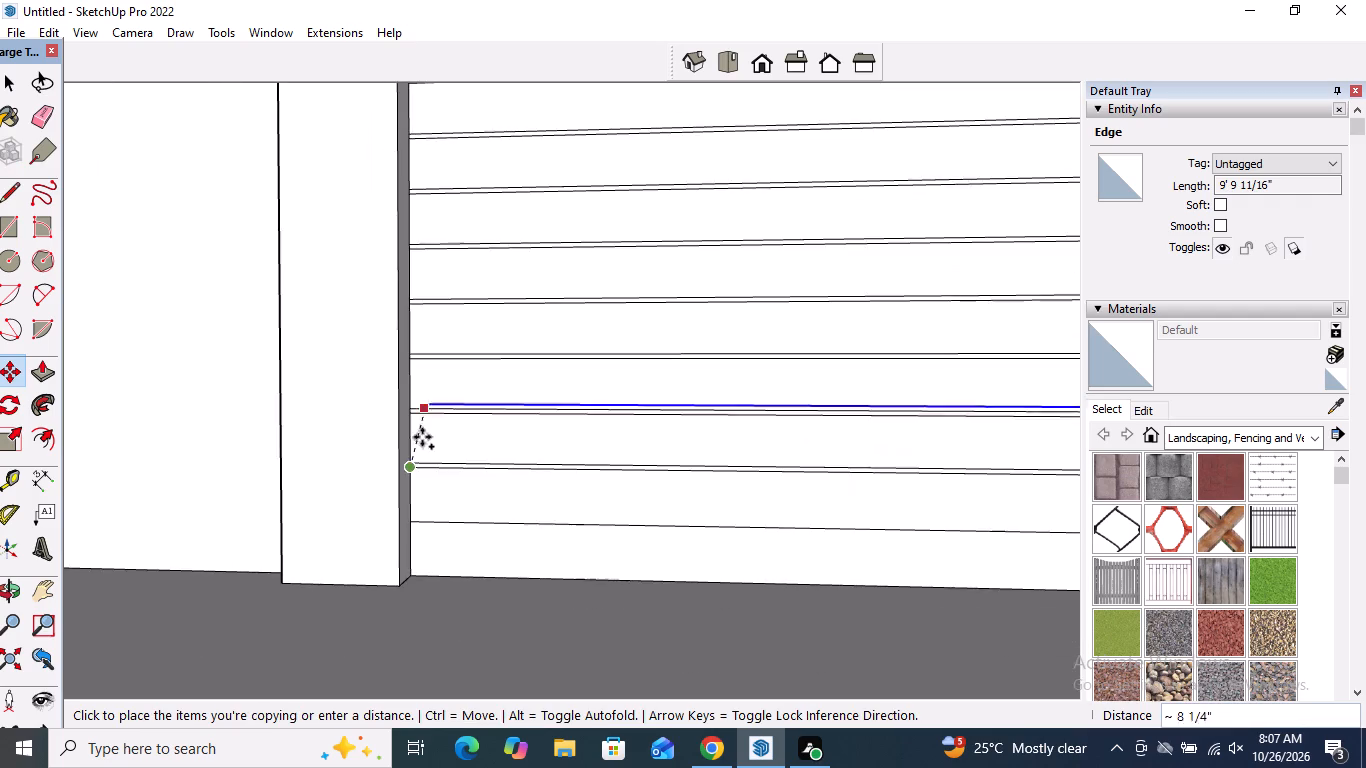
pyautogui.scroll(9, 422, 520)
pyautogui.click(392, 523)
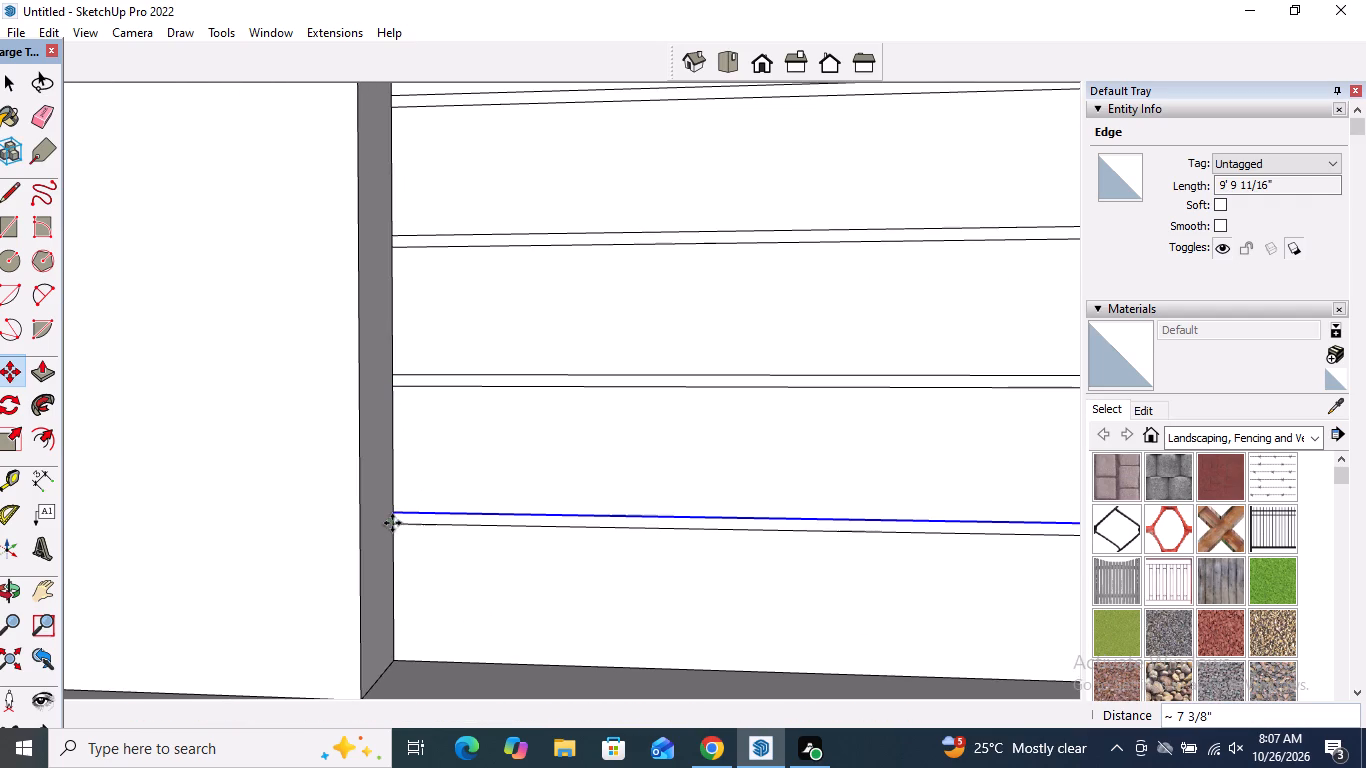
# Copy the gap line about 7 3/8" down from the fourteenth slat to just above the shutter opening's bottom edge.
pyautogui.click(392, 527)
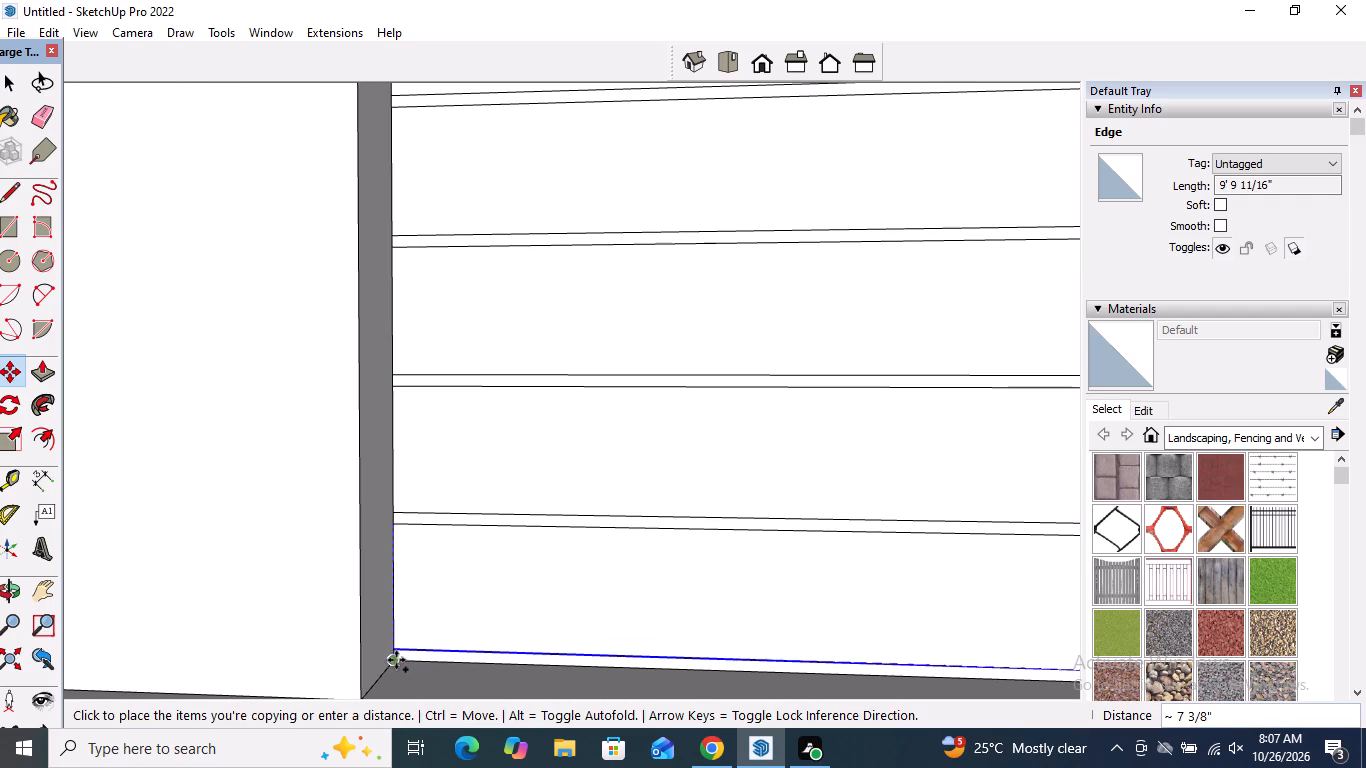
pyautogui.click(394, 660)
pyautogui.press('space')
pyautogui.scroll(-19, 395, 539)
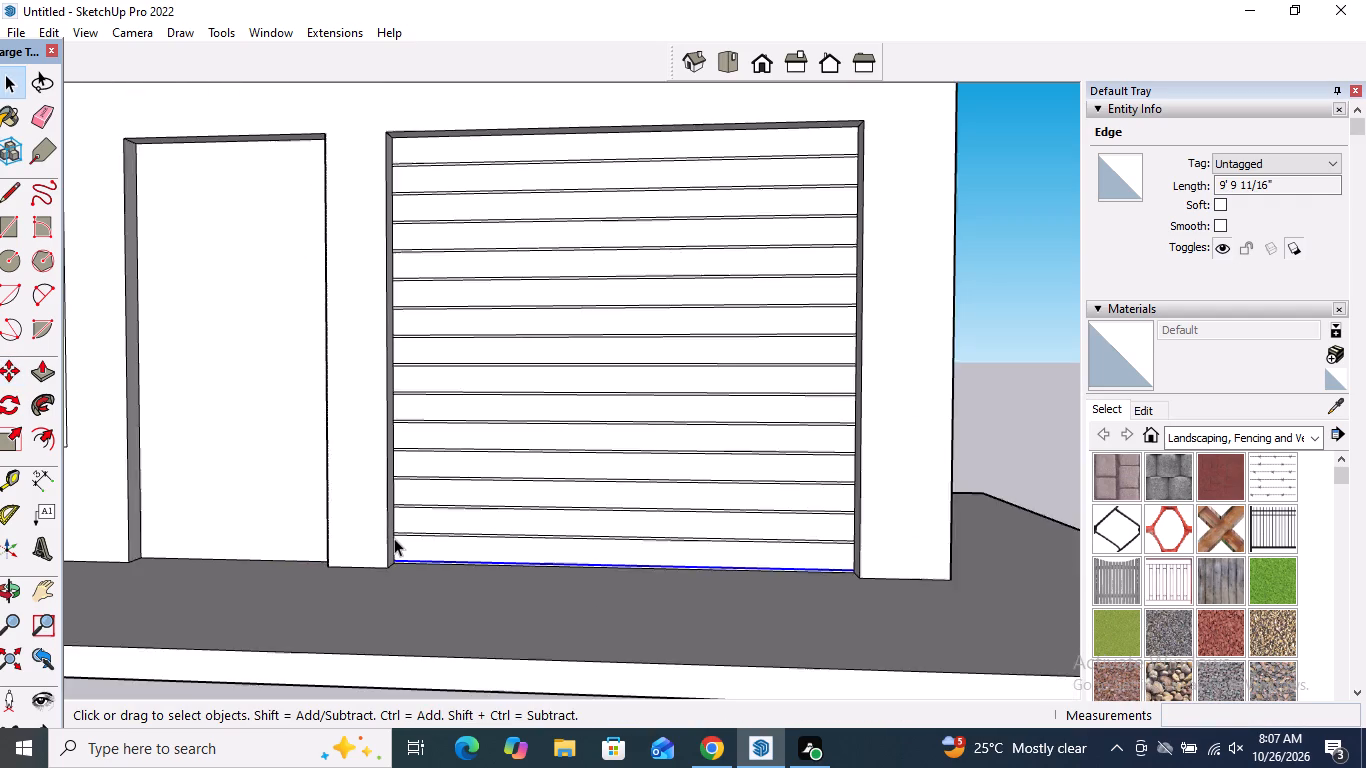
# Examine the slat lines of the shutter and the neighbouring door opening on the ground-floor front.
pyautogui.scroll(-5, 394, 538)
pyautogui.click(949, 400)
pyautogui.scroll(4, 578, 454)
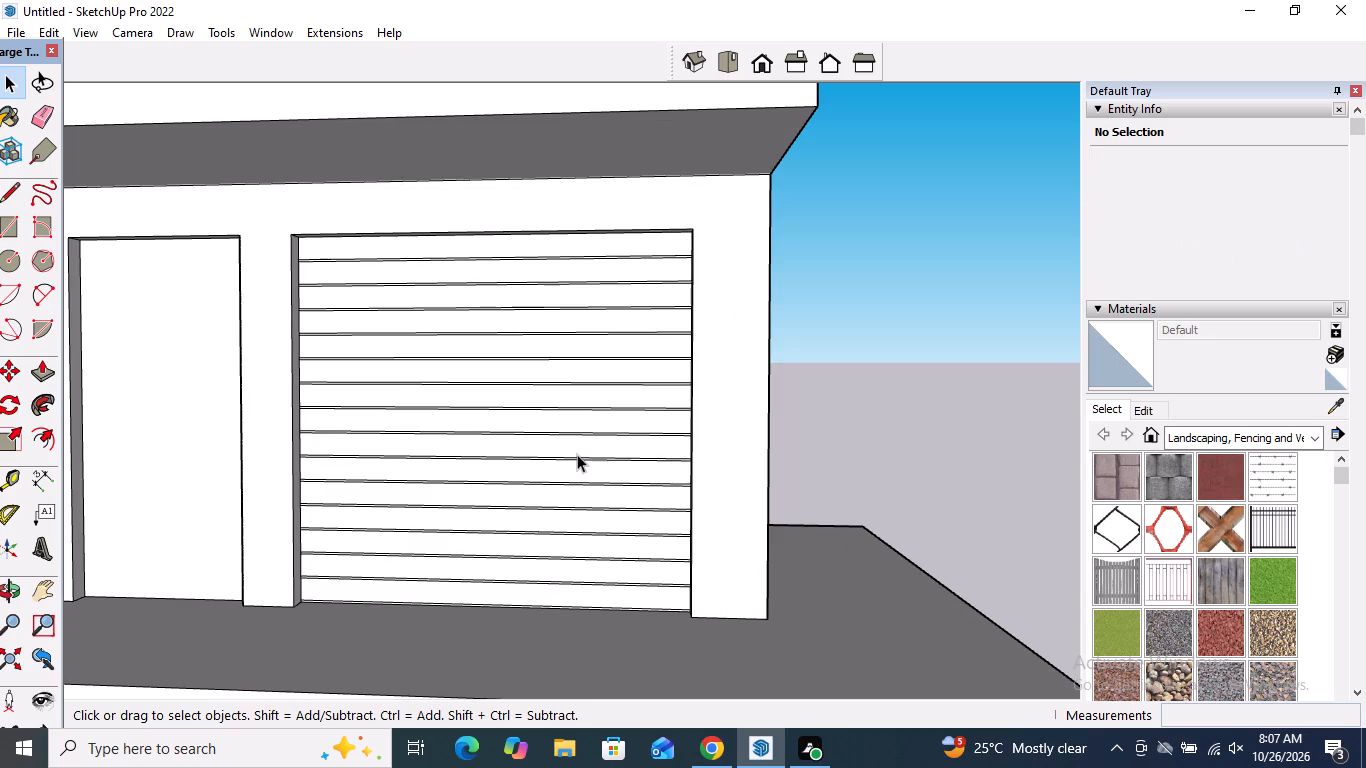
pyautogui.scroll(-5, 668, 388)
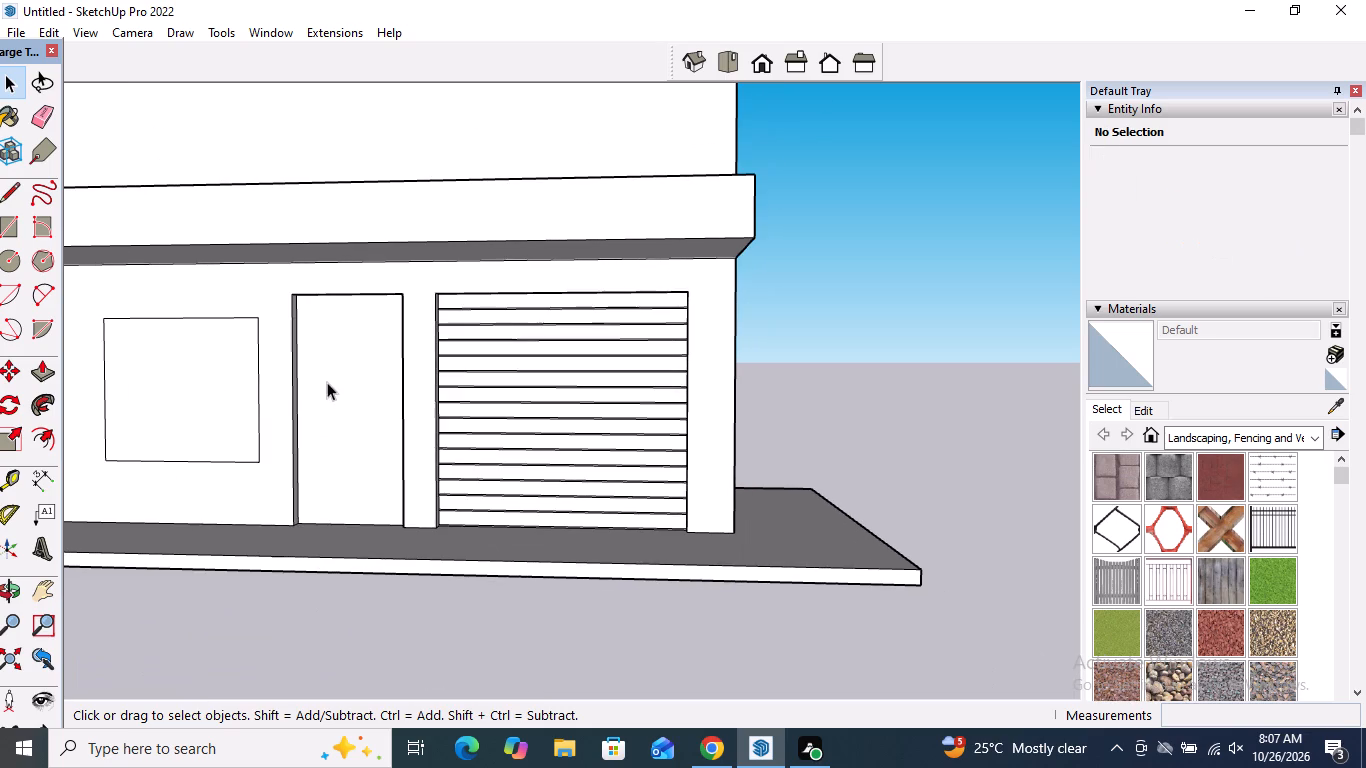
pyautogui.scroll(4, 313, 247)
pyautogui.moveTo(310, 301); pyautogui.dragTo(373, 226, button='middle')
pyautogui.scroll(1, 381, 323)
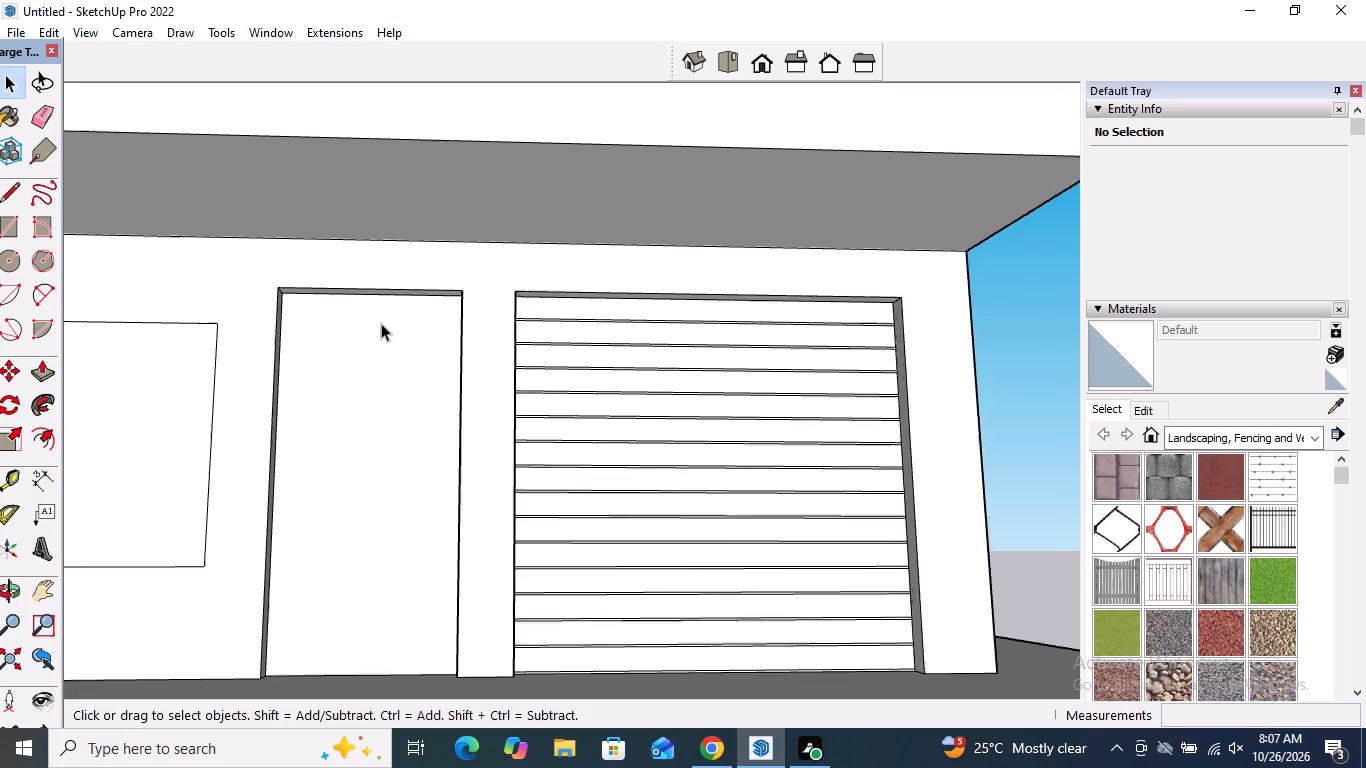
pyautogui.scroll(1, 381, 323)
pyautogui.moveTo(417, 314); pyautogui.dragTo(294, 372, button='middle')
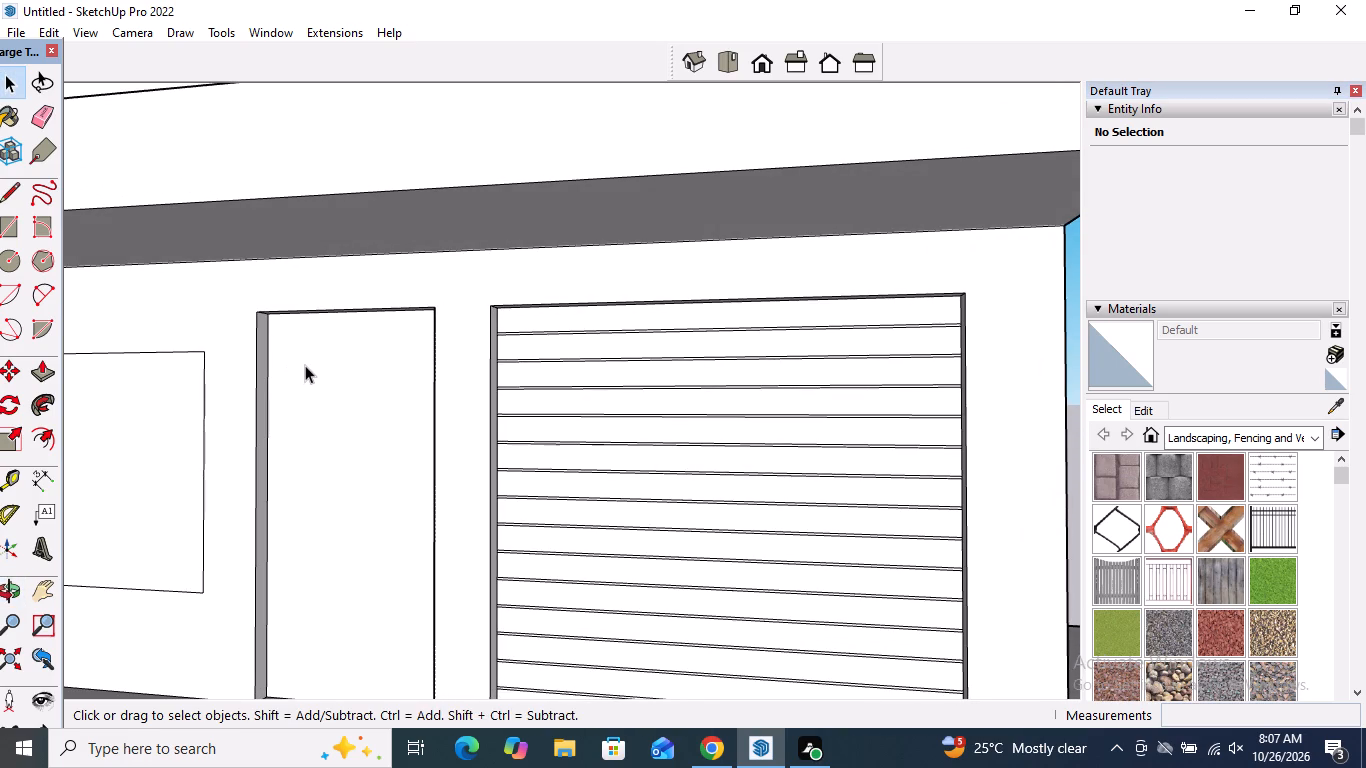
pyautogui.scroll(3, 548, 333)
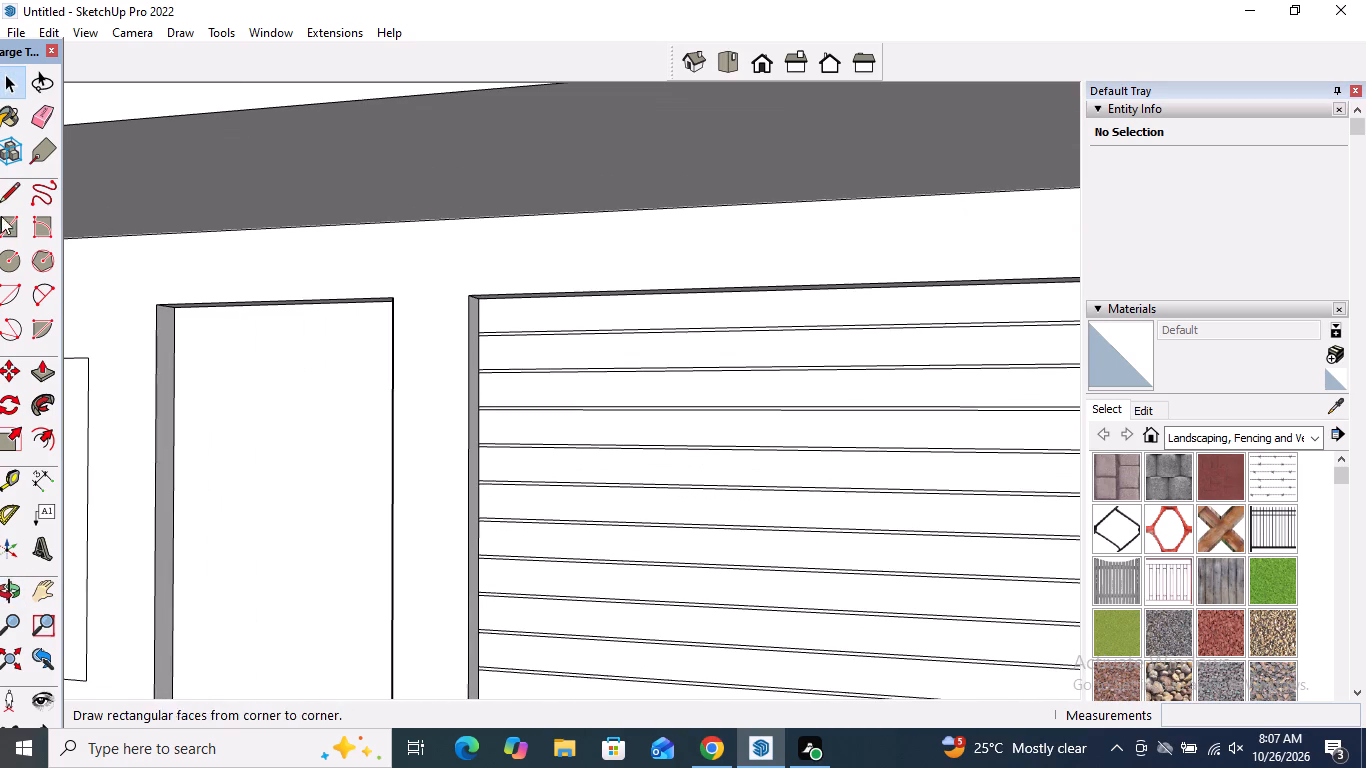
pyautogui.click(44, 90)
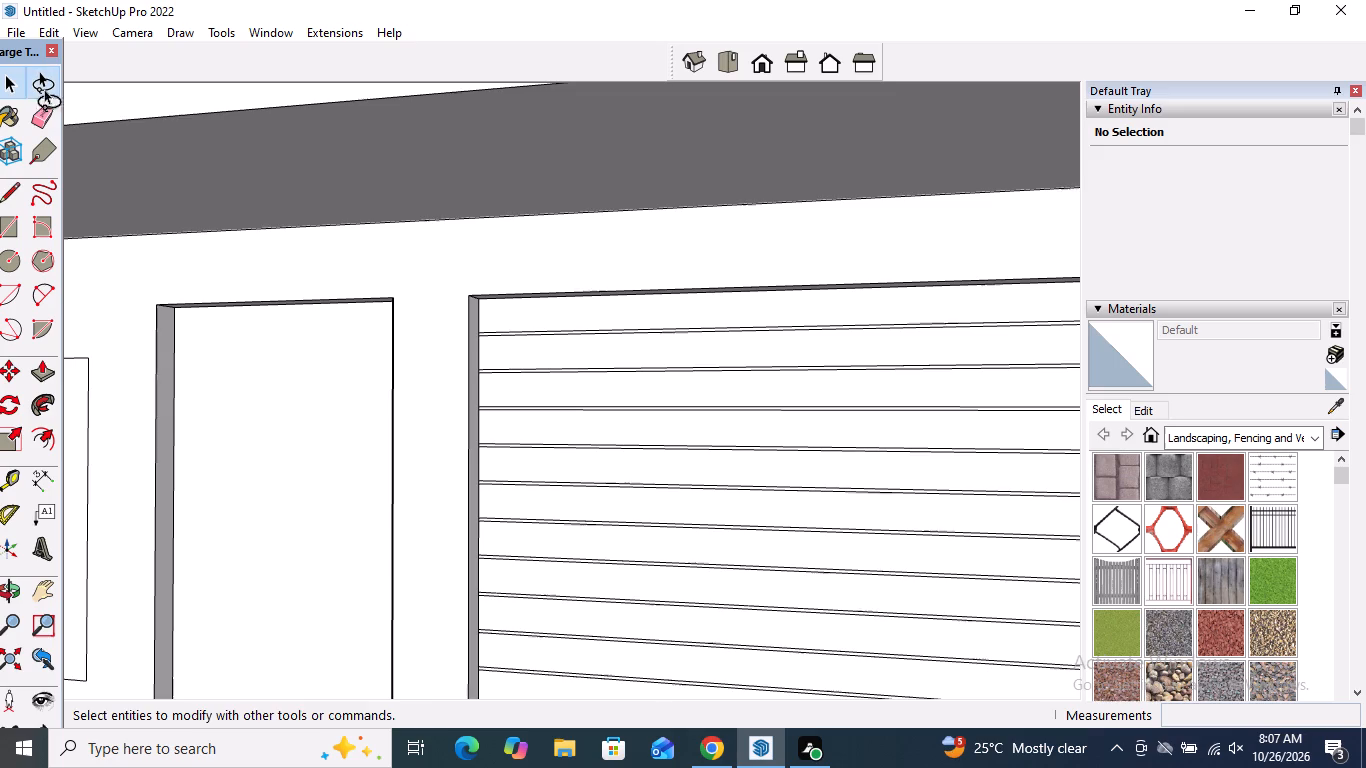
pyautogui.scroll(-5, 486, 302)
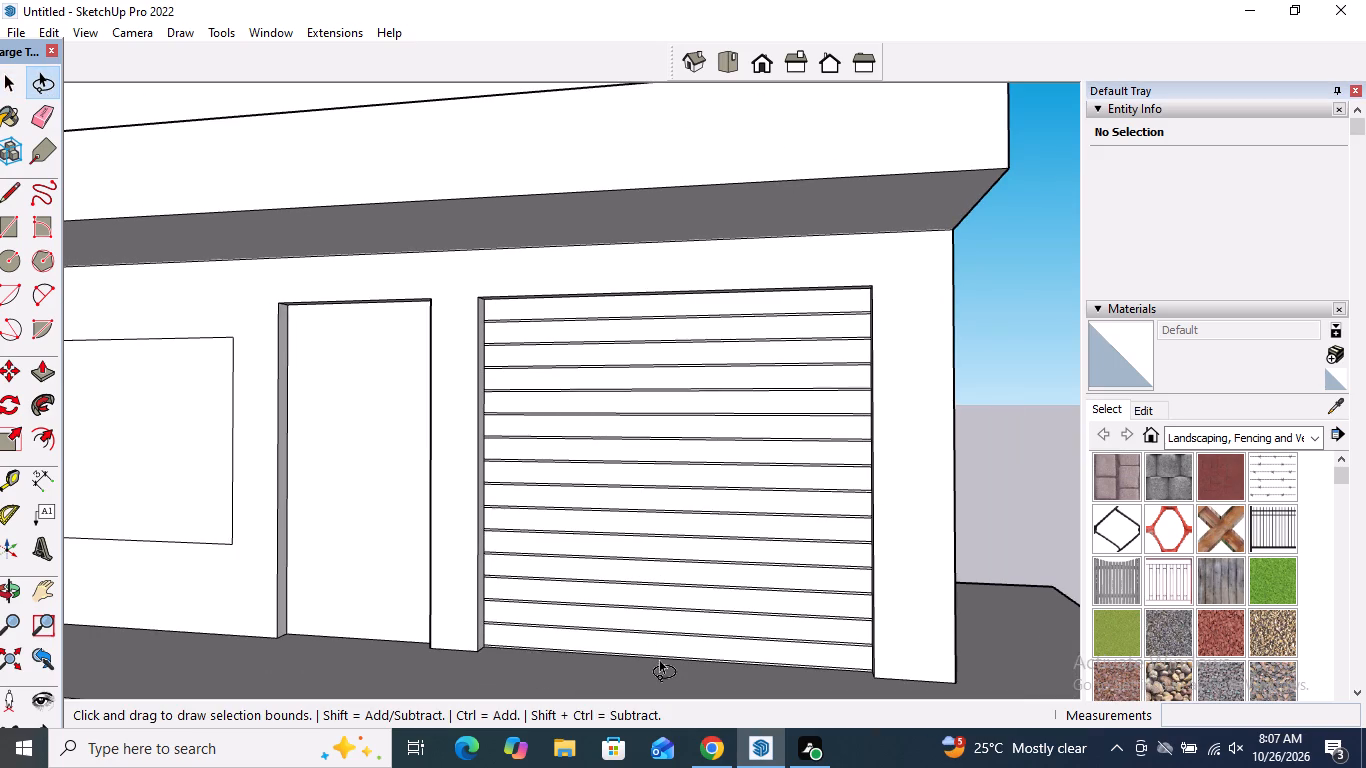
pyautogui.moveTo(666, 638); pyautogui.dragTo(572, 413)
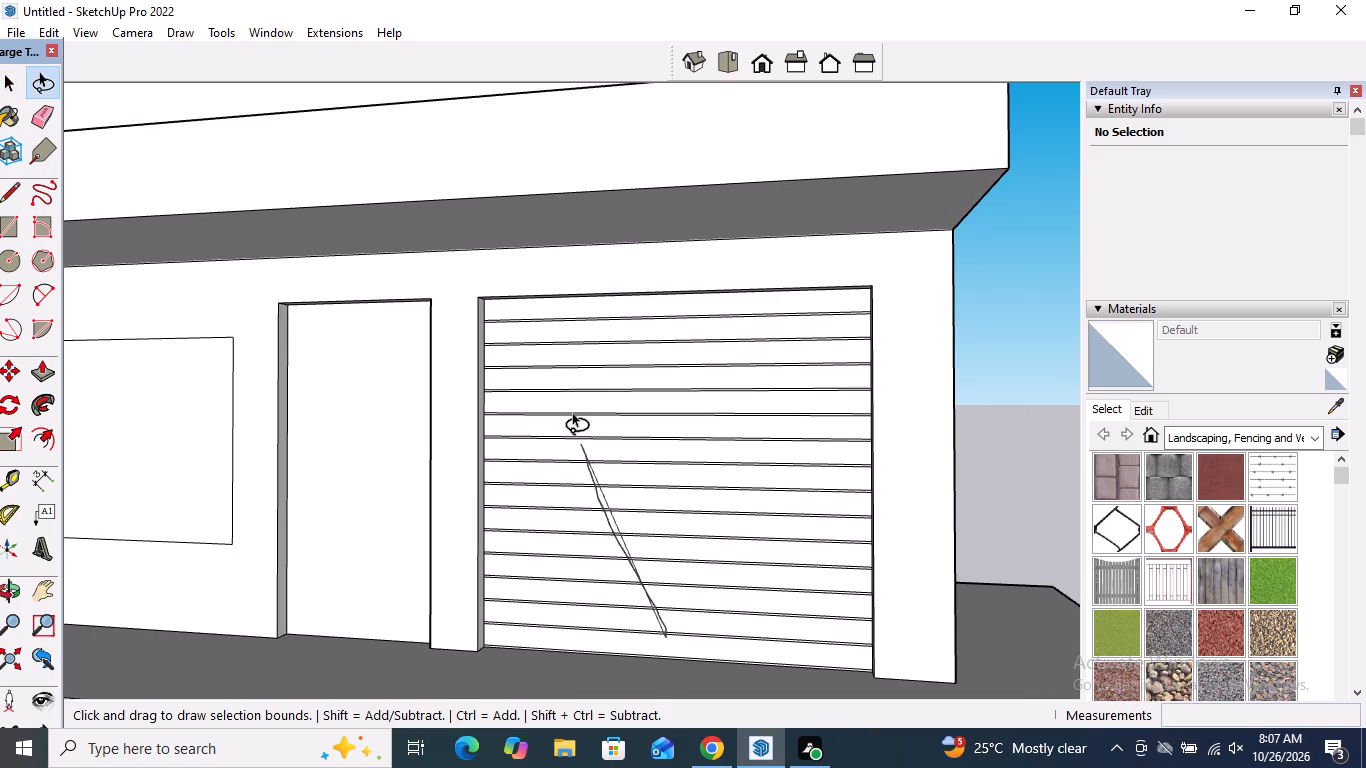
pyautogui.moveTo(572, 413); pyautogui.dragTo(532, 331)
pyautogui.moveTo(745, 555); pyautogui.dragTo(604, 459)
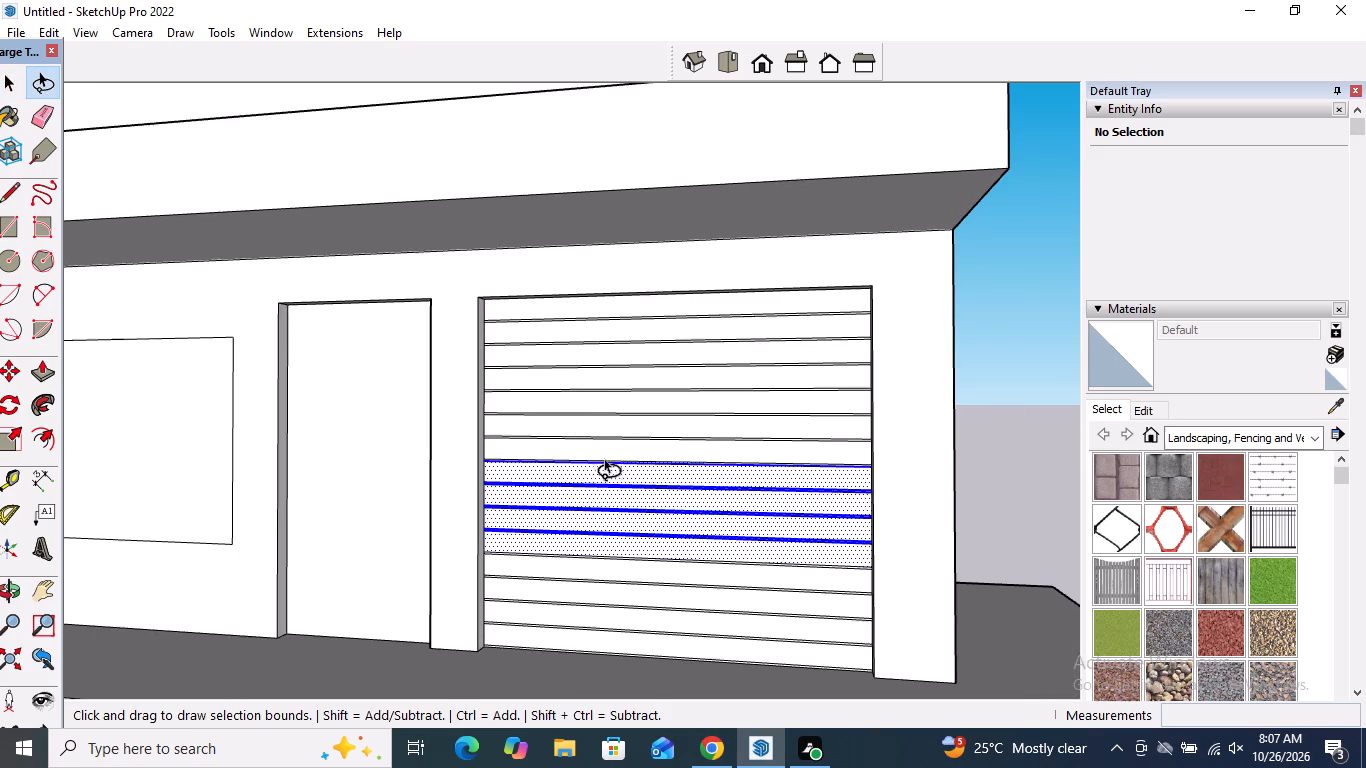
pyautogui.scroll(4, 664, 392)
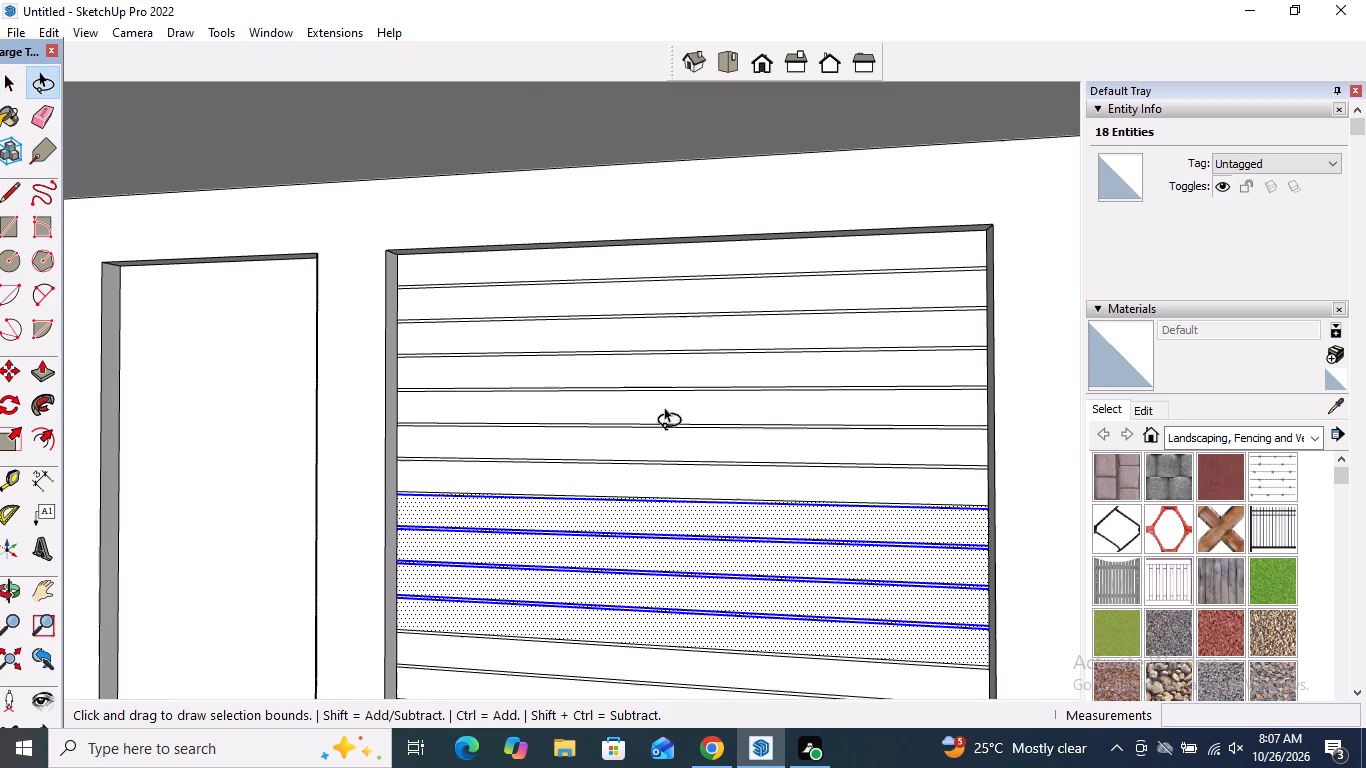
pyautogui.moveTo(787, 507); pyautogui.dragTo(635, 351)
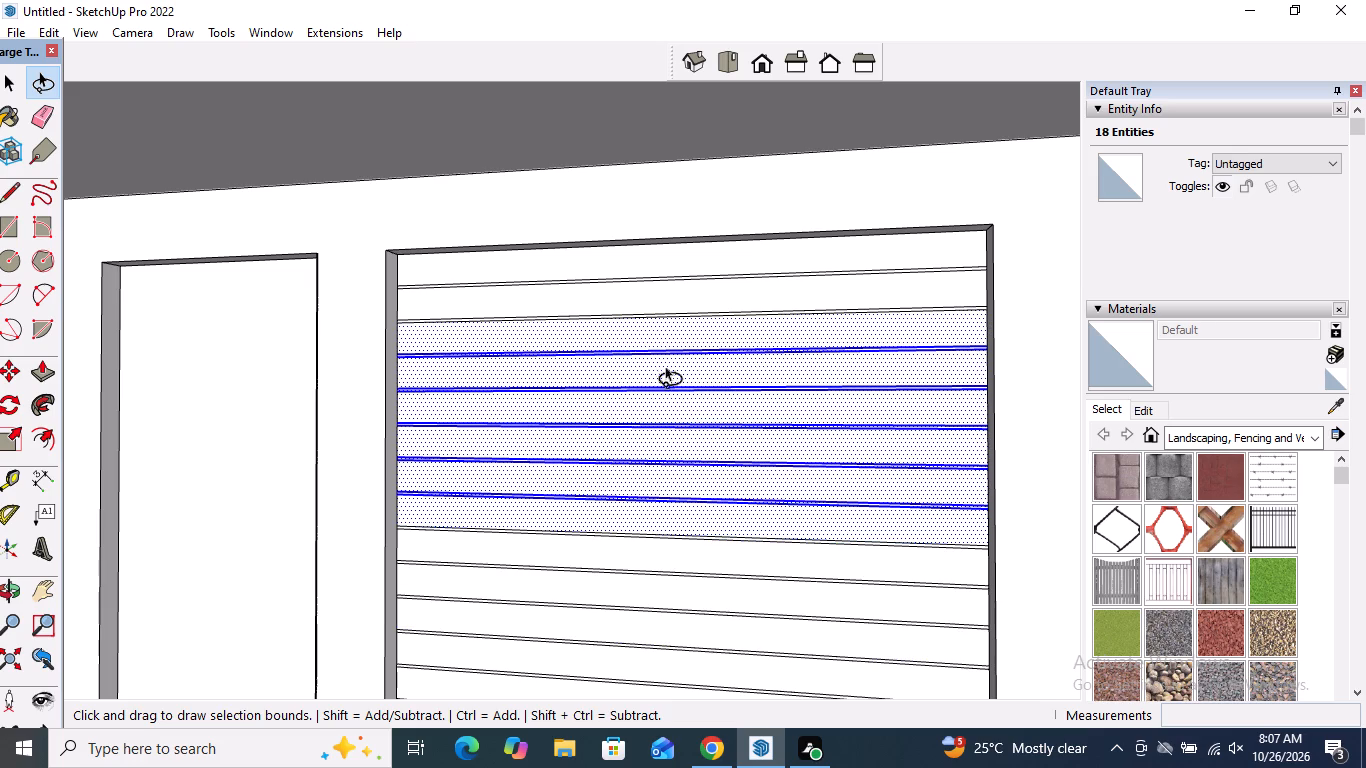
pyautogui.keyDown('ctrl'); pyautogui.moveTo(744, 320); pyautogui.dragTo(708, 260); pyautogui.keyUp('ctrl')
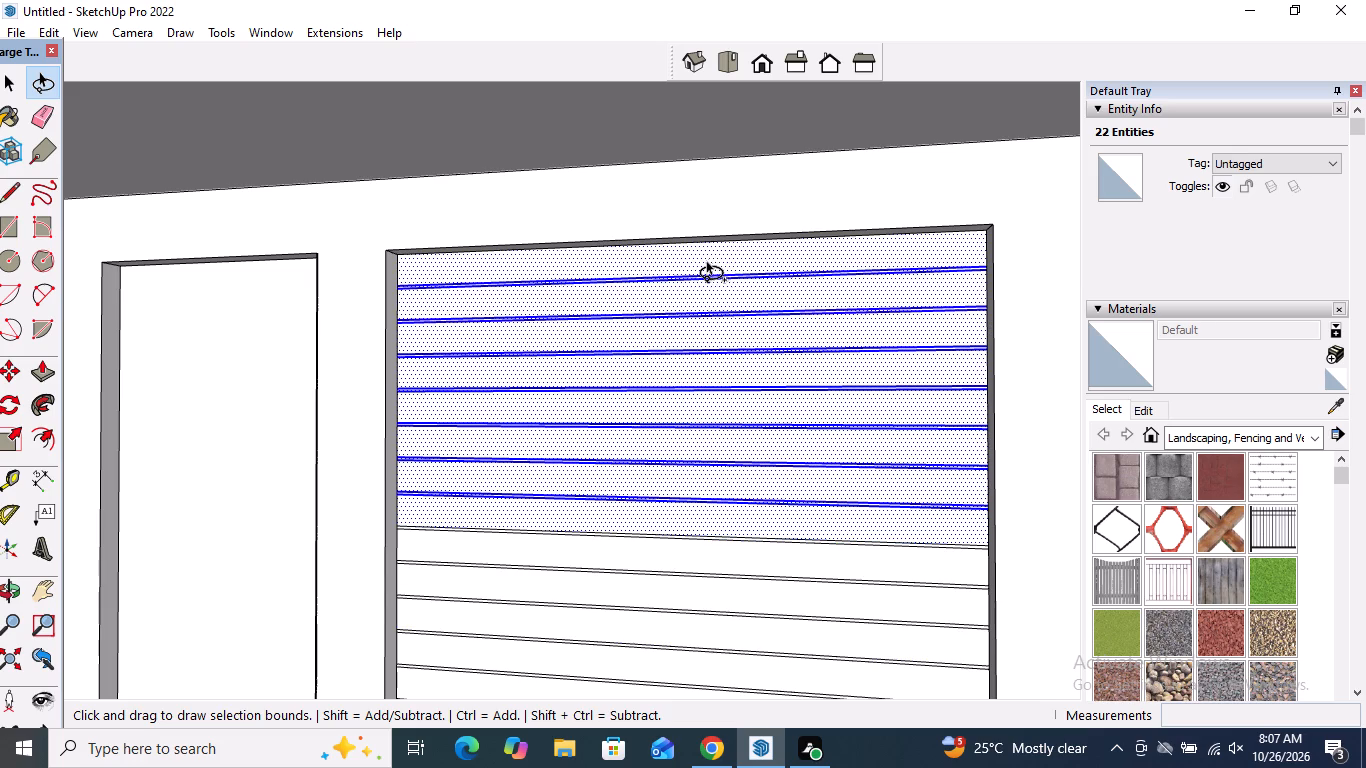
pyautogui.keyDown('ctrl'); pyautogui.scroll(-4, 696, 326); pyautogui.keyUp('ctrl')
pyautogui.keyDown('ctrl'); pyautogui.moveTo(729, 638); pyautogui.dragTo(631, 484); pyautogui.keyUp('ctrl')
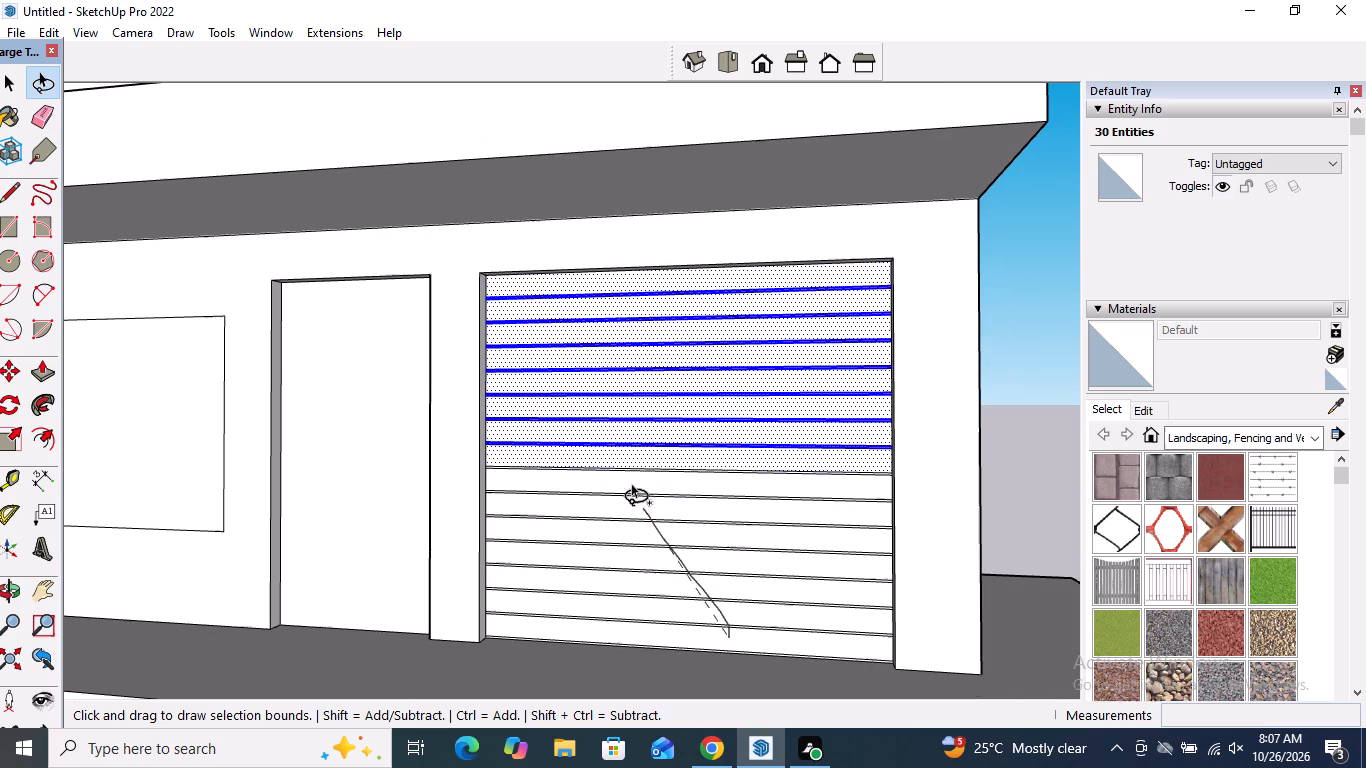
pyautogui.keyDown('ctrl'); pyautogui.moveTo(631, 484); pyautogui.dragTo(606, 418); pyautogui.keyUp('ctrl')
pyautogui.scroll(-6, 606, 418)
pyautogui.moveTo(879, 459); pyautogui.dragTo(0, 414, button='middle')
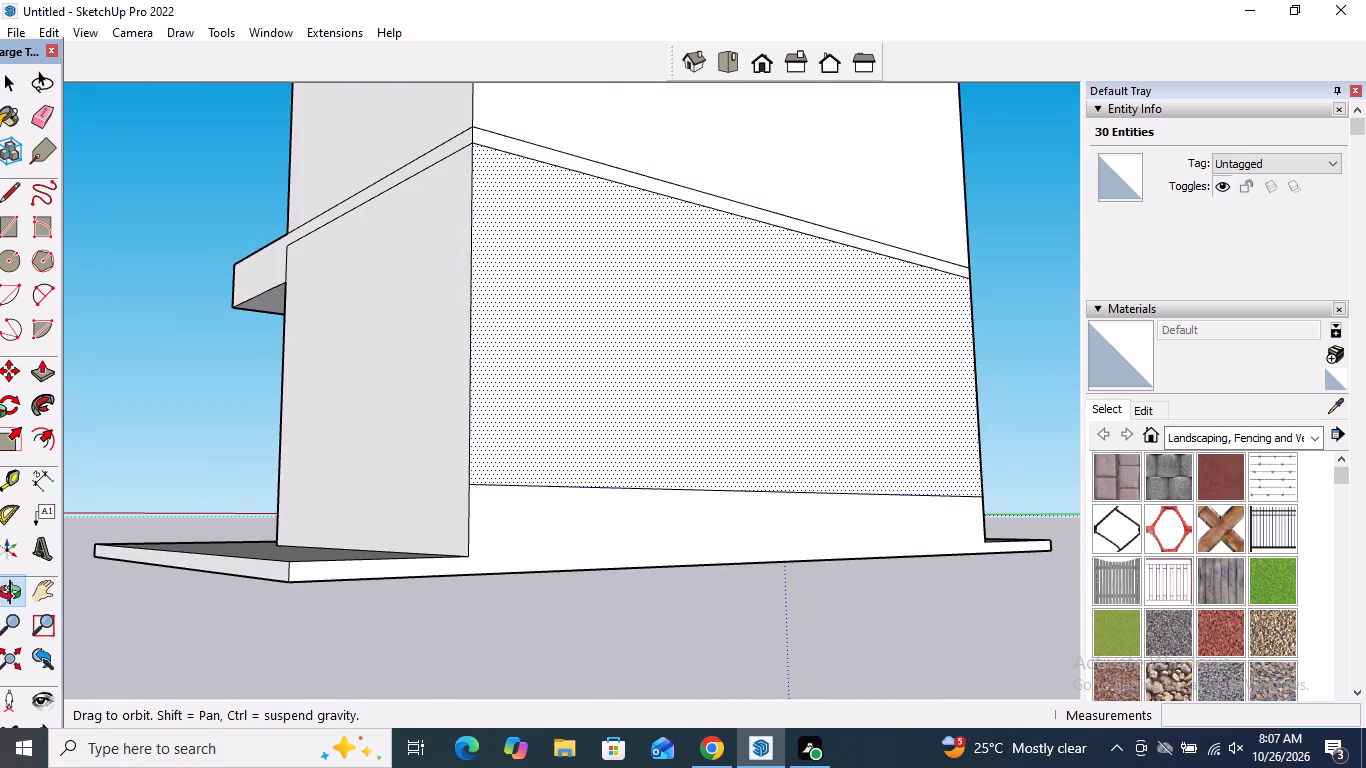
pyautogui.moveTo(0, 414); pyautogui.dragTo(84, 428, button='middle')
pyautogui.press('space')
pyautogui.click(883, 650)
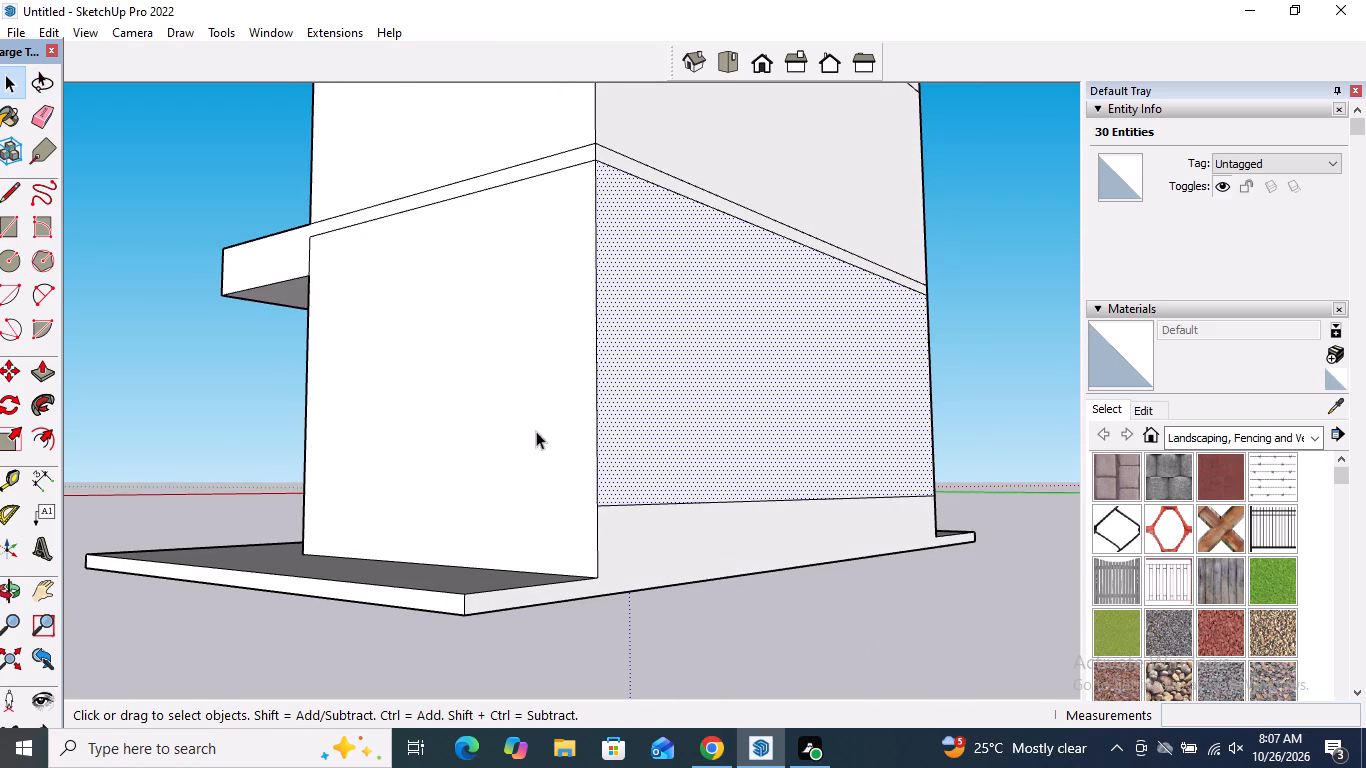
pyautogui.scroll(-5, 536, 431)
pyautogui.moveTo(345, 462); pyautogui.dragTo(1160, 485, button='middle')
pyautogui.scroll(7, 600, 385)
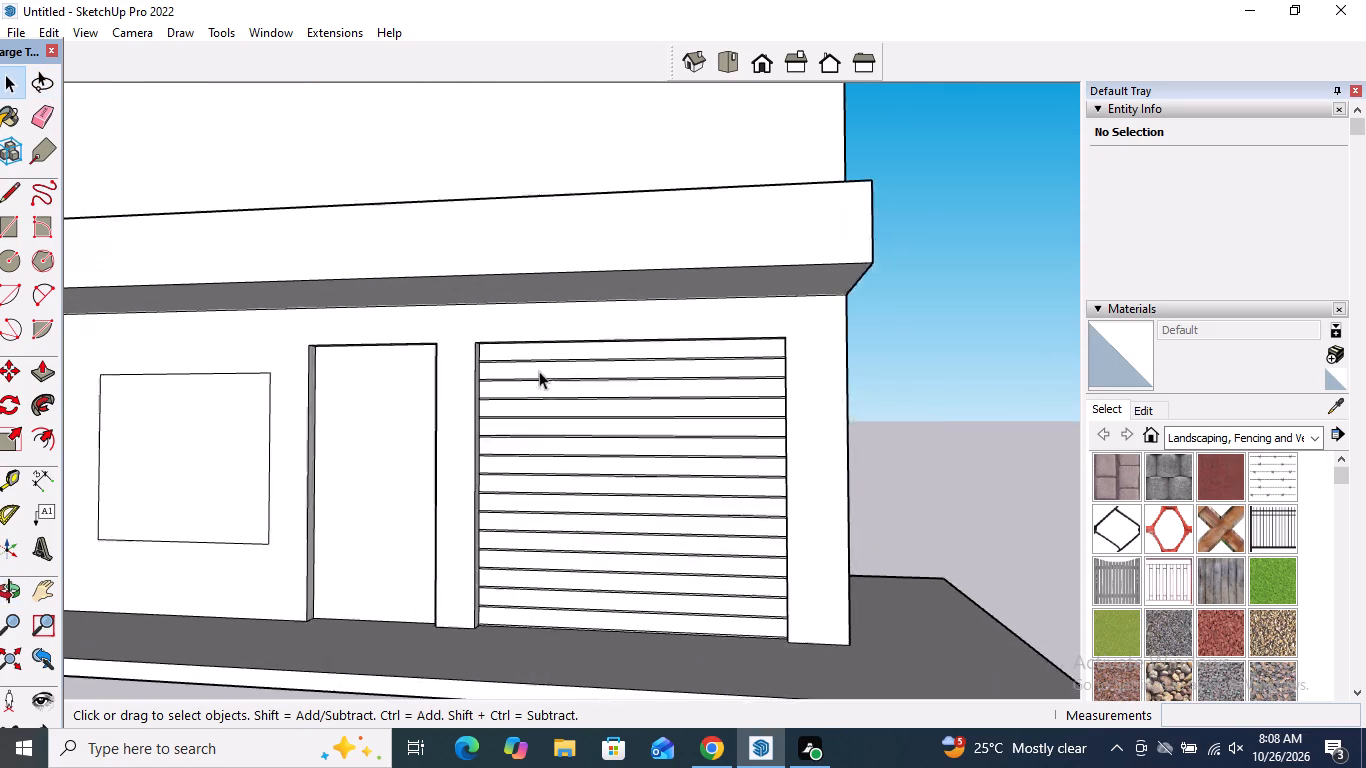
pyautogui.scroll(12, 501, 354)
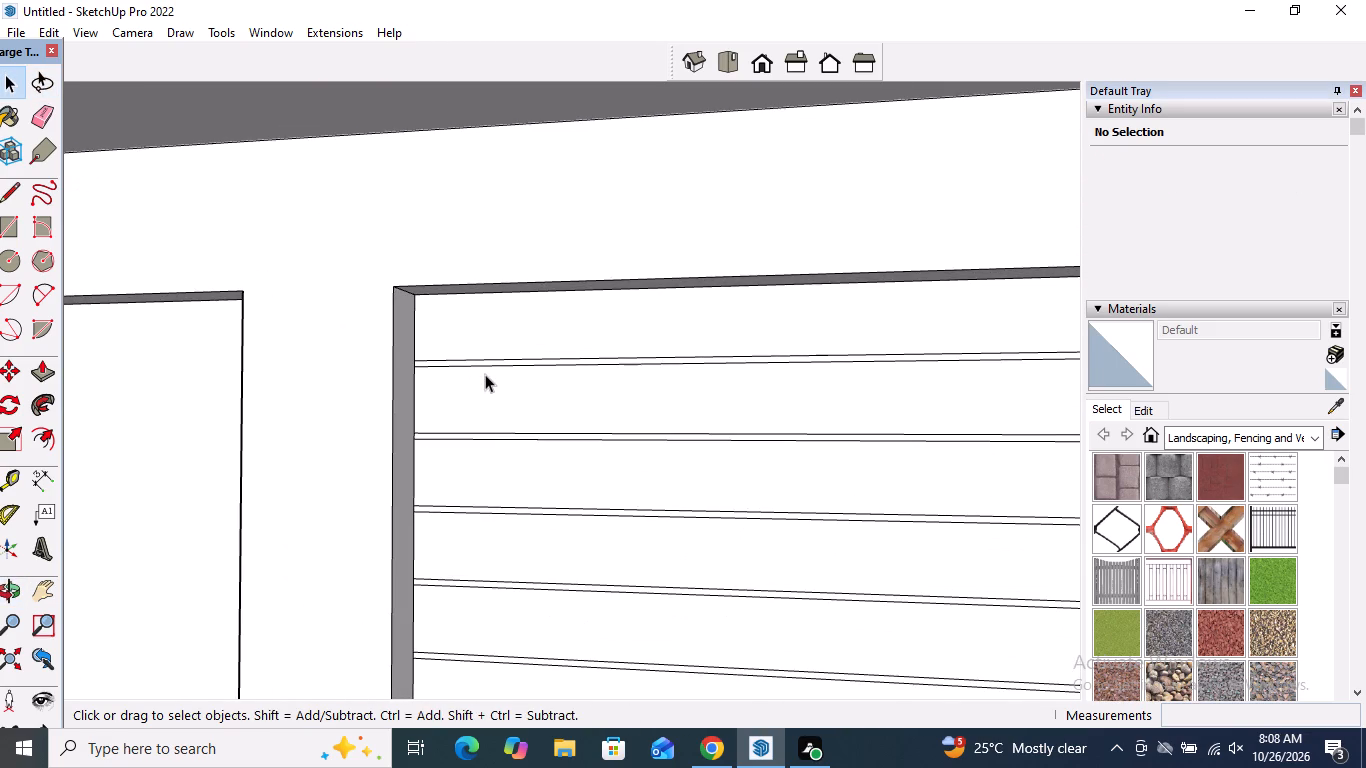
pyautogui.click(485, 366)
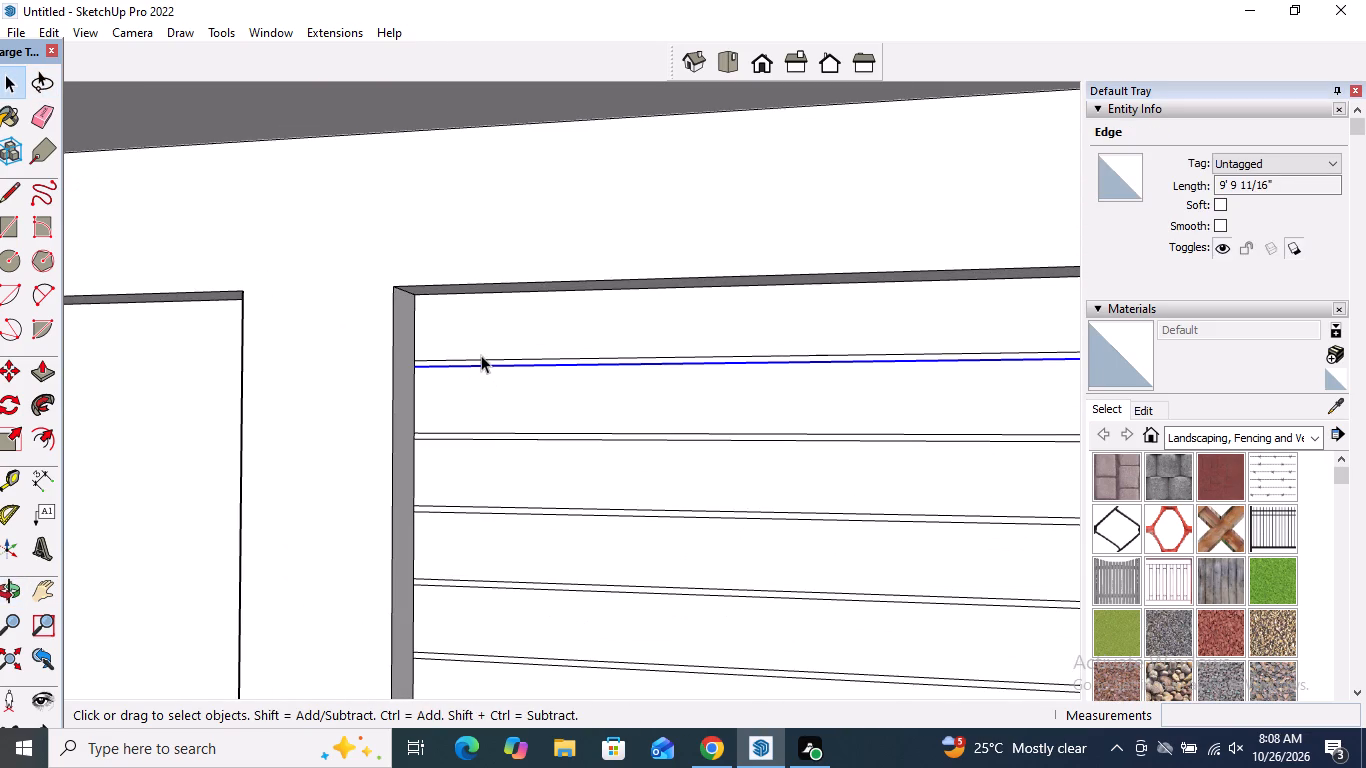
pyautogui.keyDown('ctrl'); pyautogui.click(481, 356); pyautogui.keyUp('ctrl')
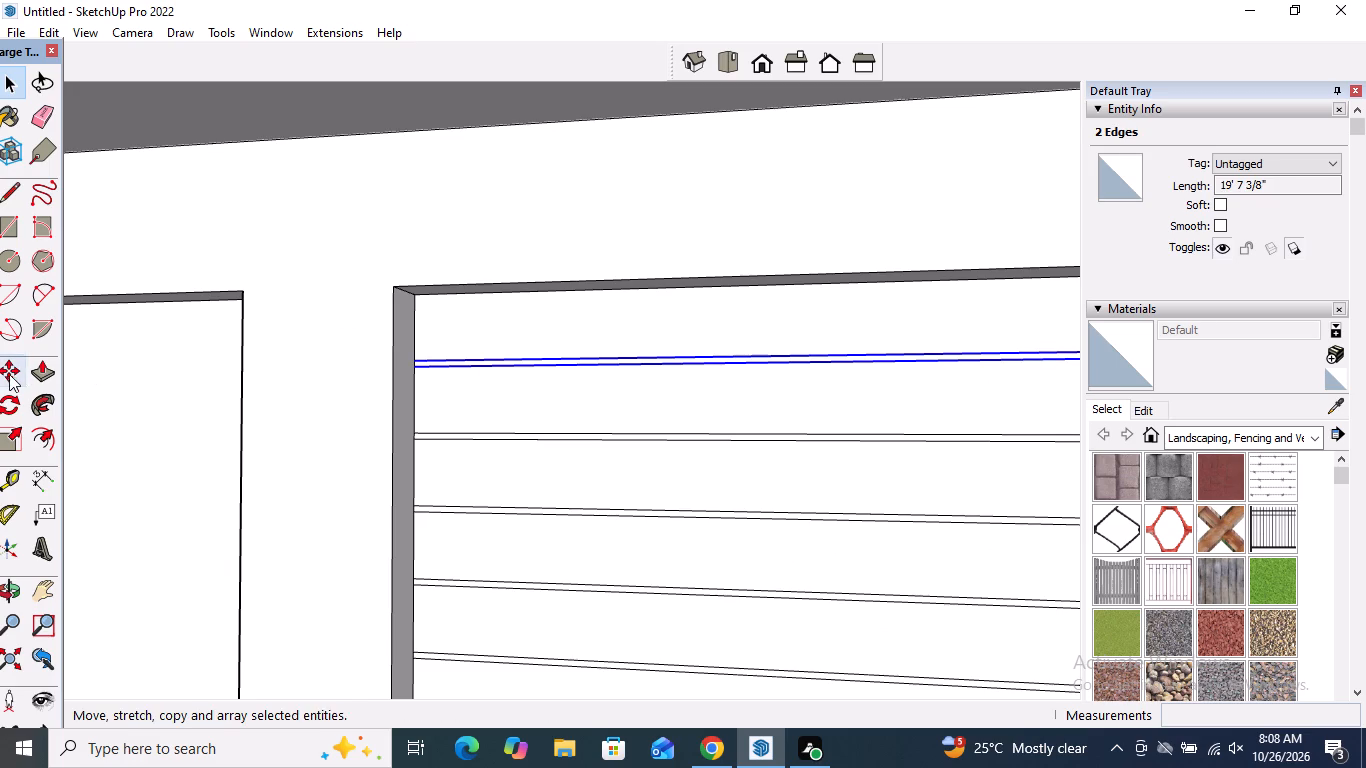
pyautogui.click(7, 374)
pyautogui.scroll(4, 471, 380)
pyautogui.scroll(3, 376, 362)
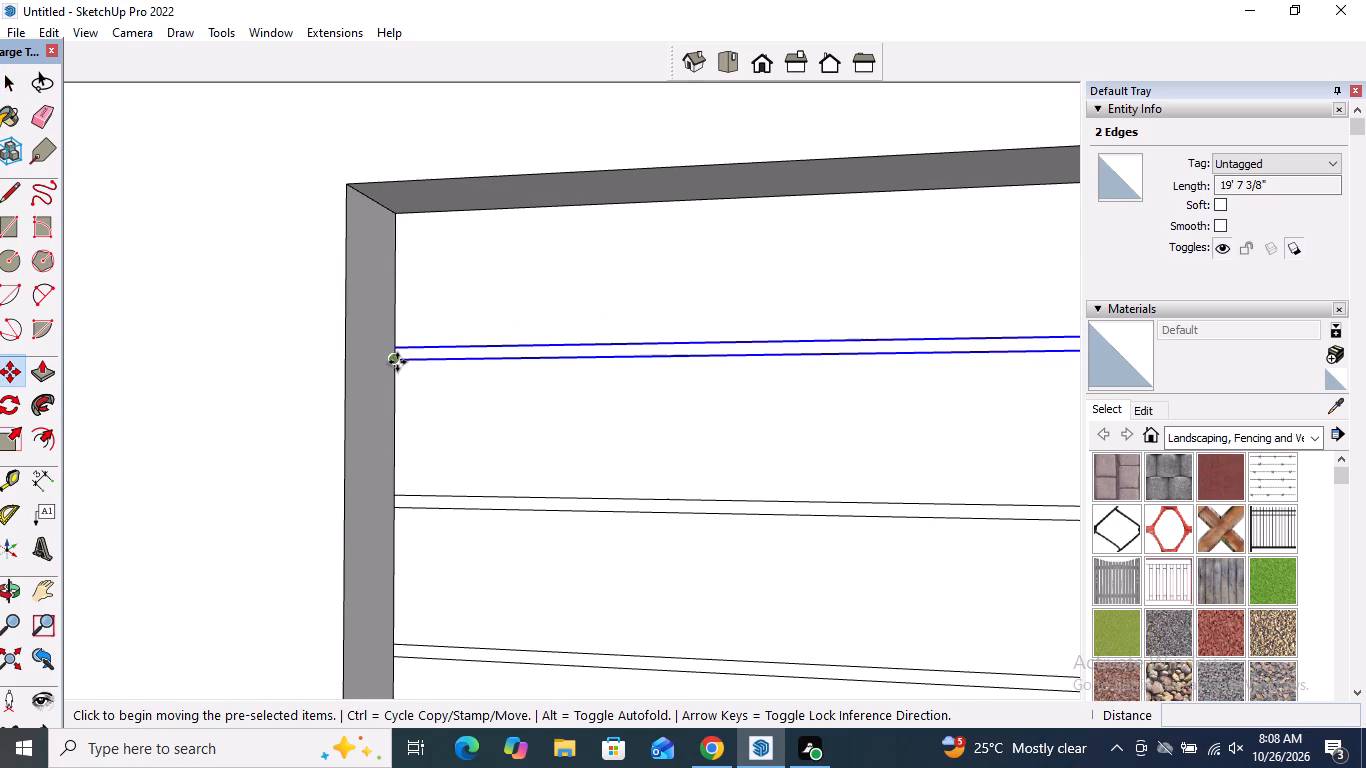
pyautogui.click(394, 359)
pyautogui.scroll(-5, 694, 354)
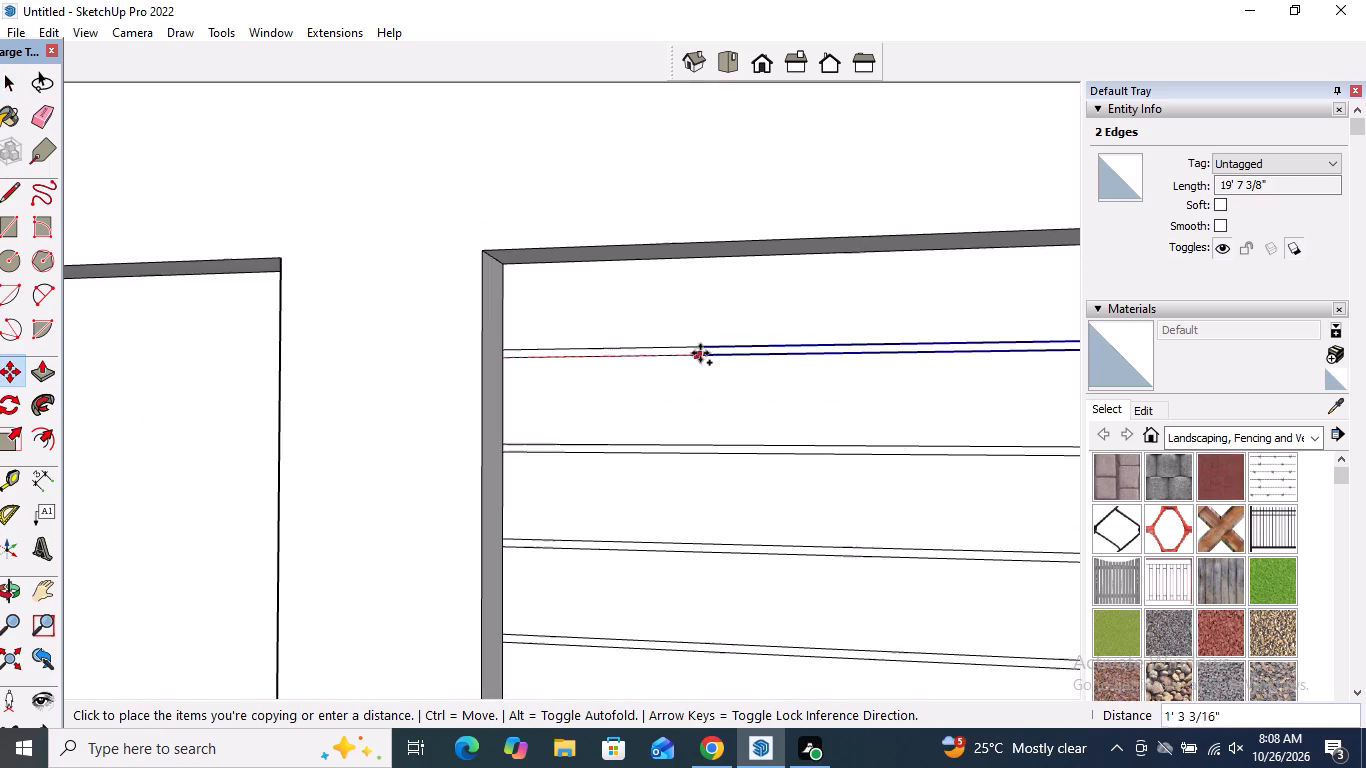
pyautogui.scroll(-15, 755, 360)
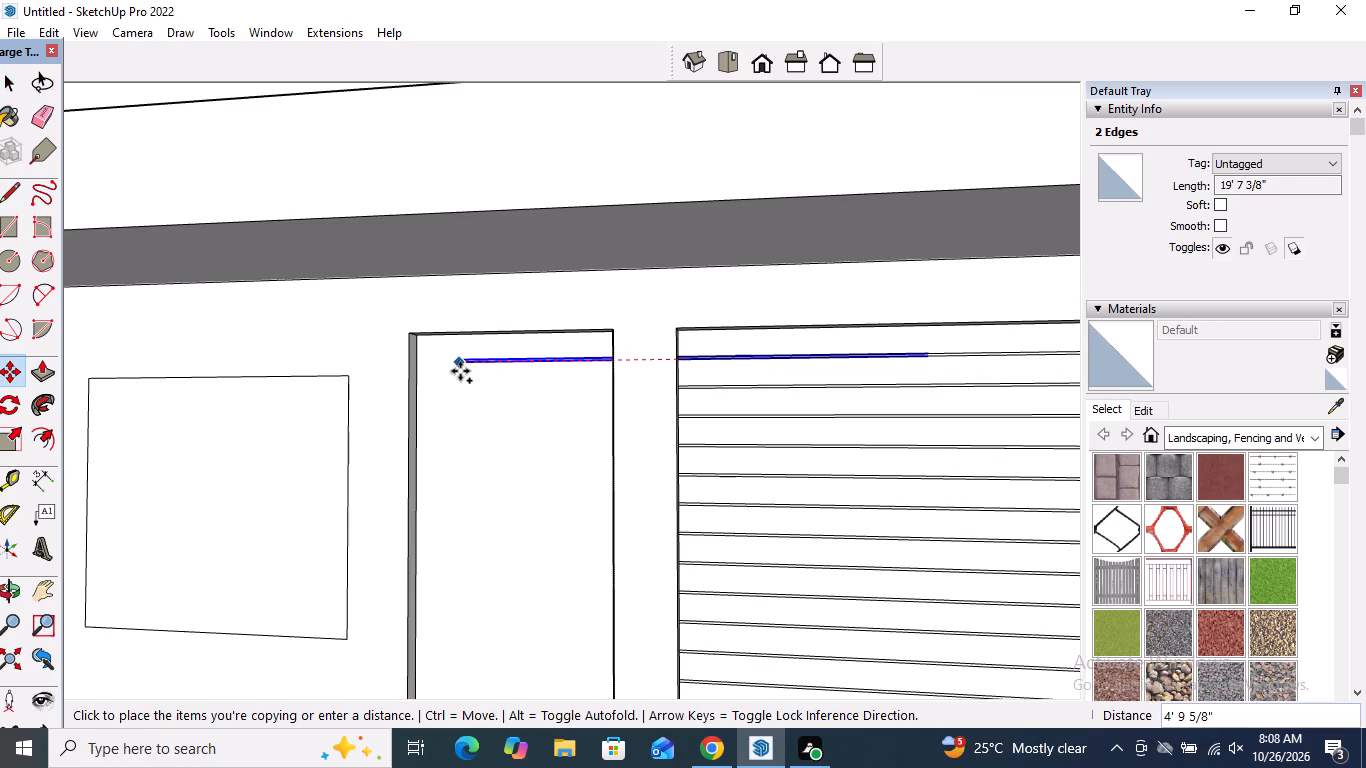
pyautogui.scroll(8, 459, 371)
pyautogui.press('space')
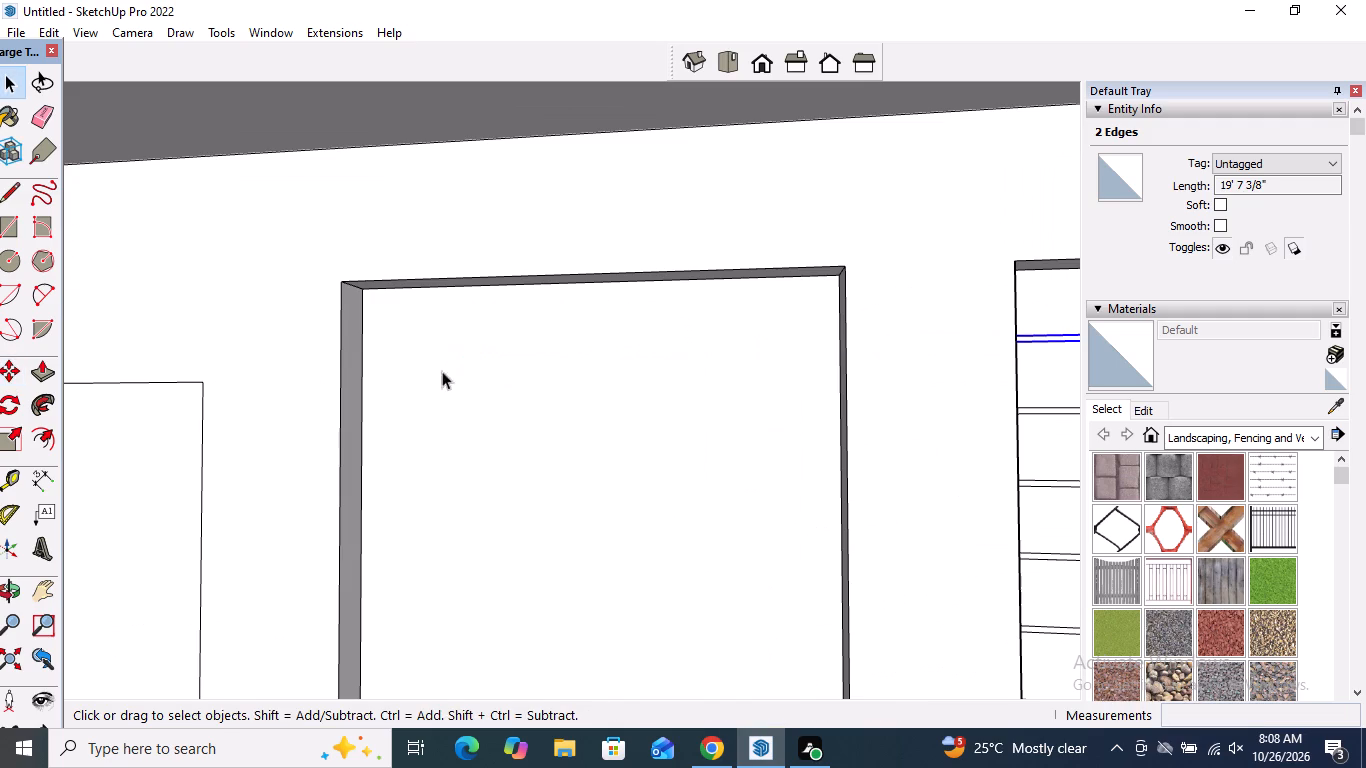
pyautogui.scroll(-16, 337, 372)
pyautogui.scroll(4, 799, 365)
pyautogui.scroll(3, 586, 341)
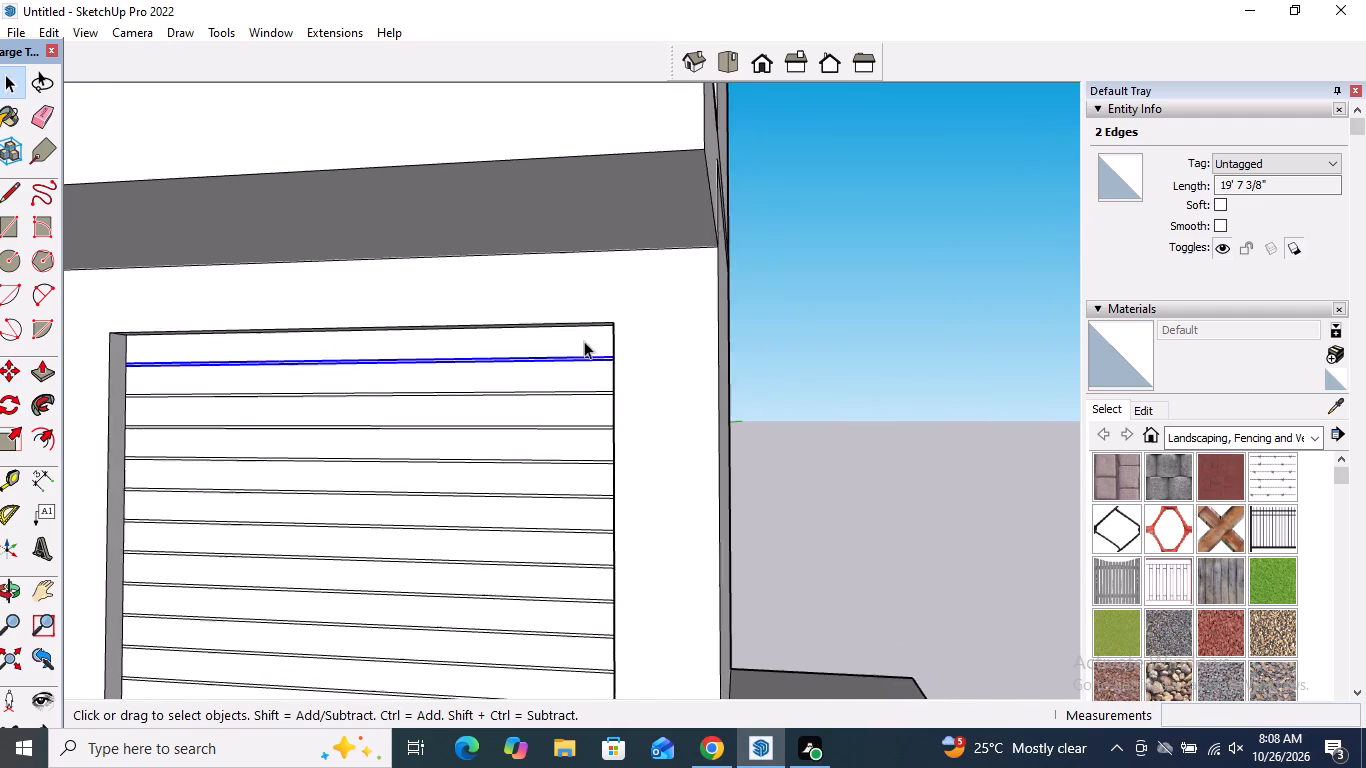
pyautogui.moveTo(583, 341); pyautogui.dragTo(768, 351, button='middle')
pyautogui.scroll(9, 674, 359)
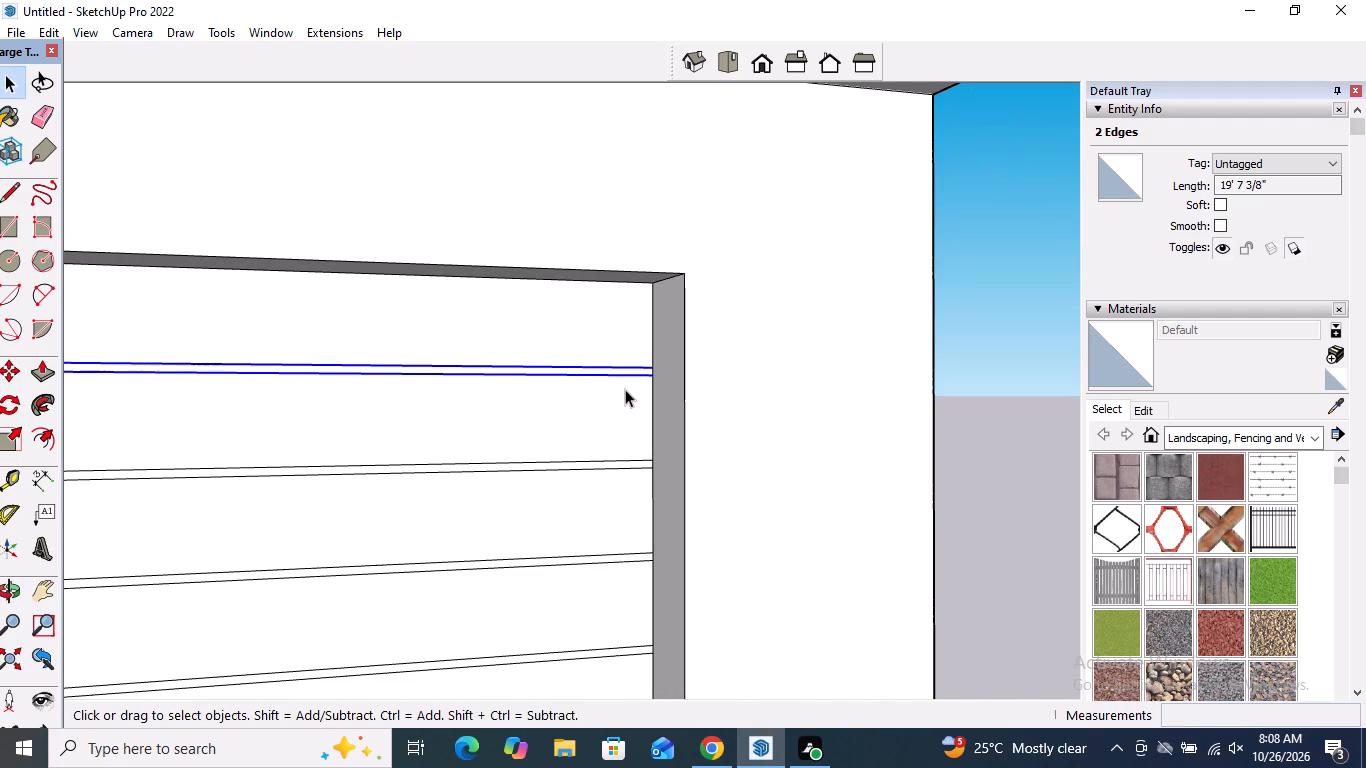
# Copy the top double slat line about 11' 1 1/2" along the red axis into the neighbouring narrow door opening.
pyautogui.click(7, 384)
pyautogui.scroll(4, 703, 354)
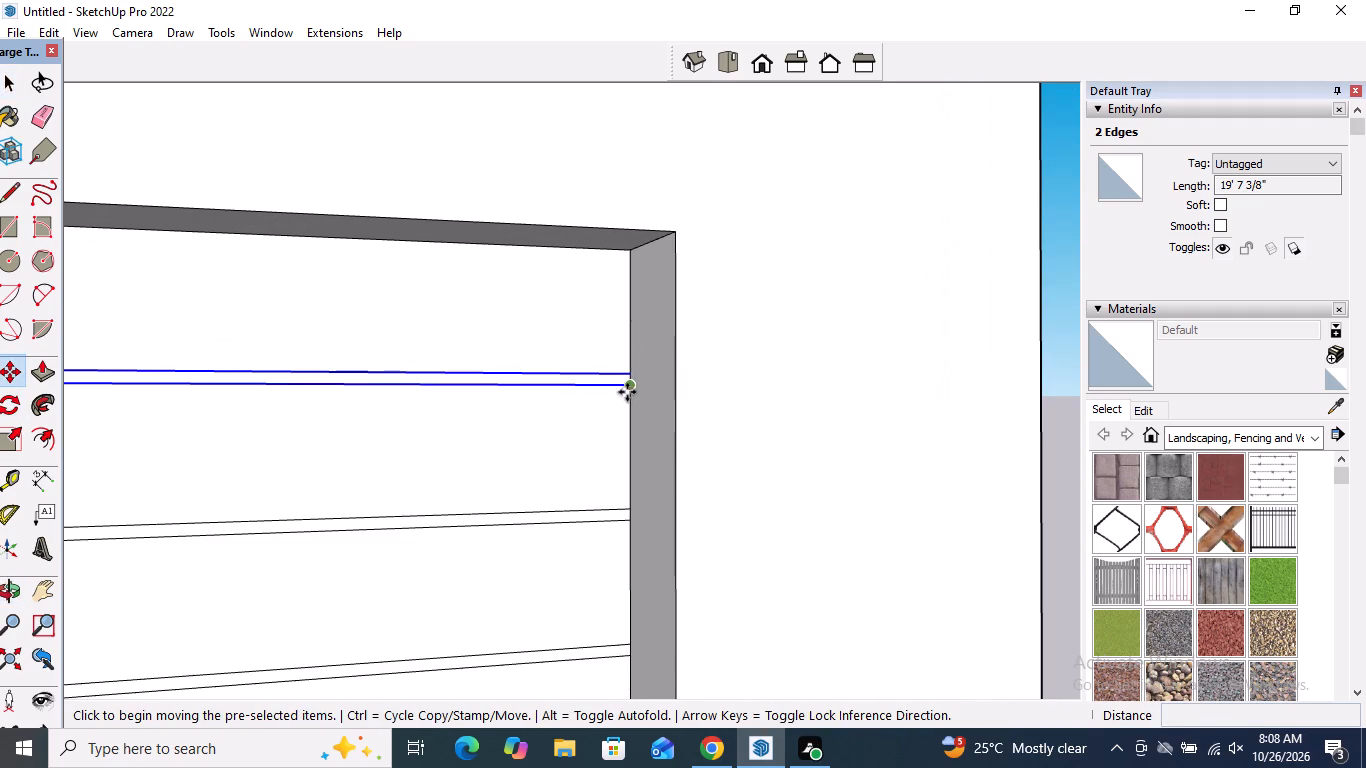
pyautogui.click(629, 388)
pyautogui.scroll(-6, 629, 388)
pyautogui.scroll(-10, 716, 347)
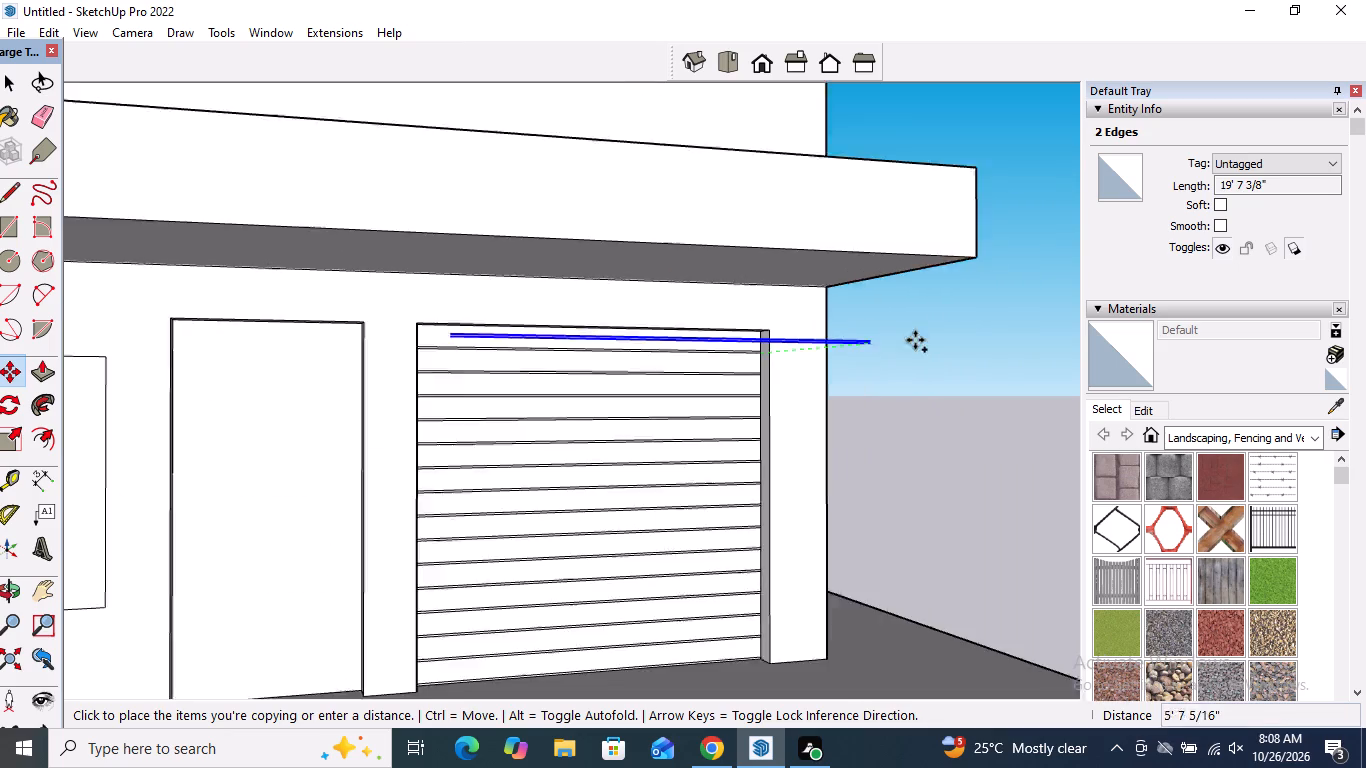
pyautogui.scroll(-6, 915, 340)
pyautogui.scroll(17, 654, 345)
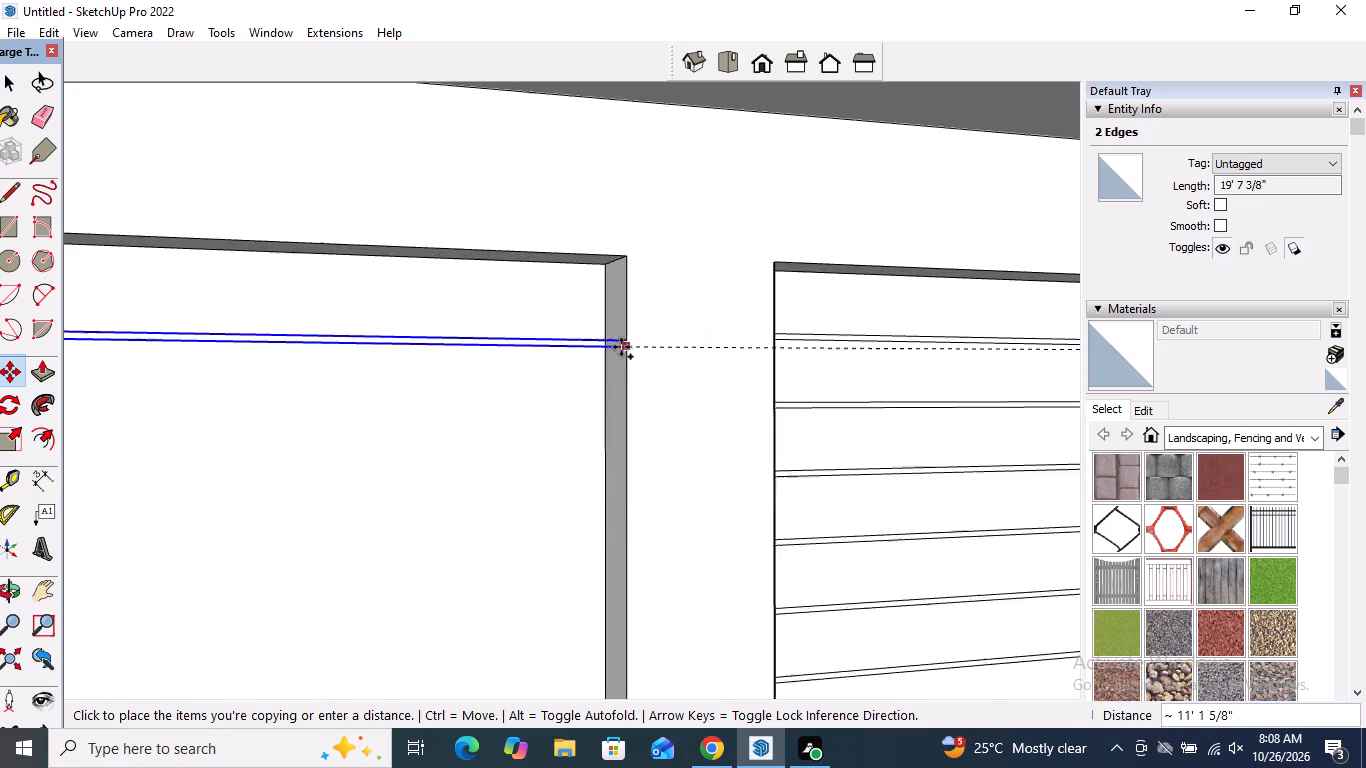
pyautogui.scroll(8, 621, 347)
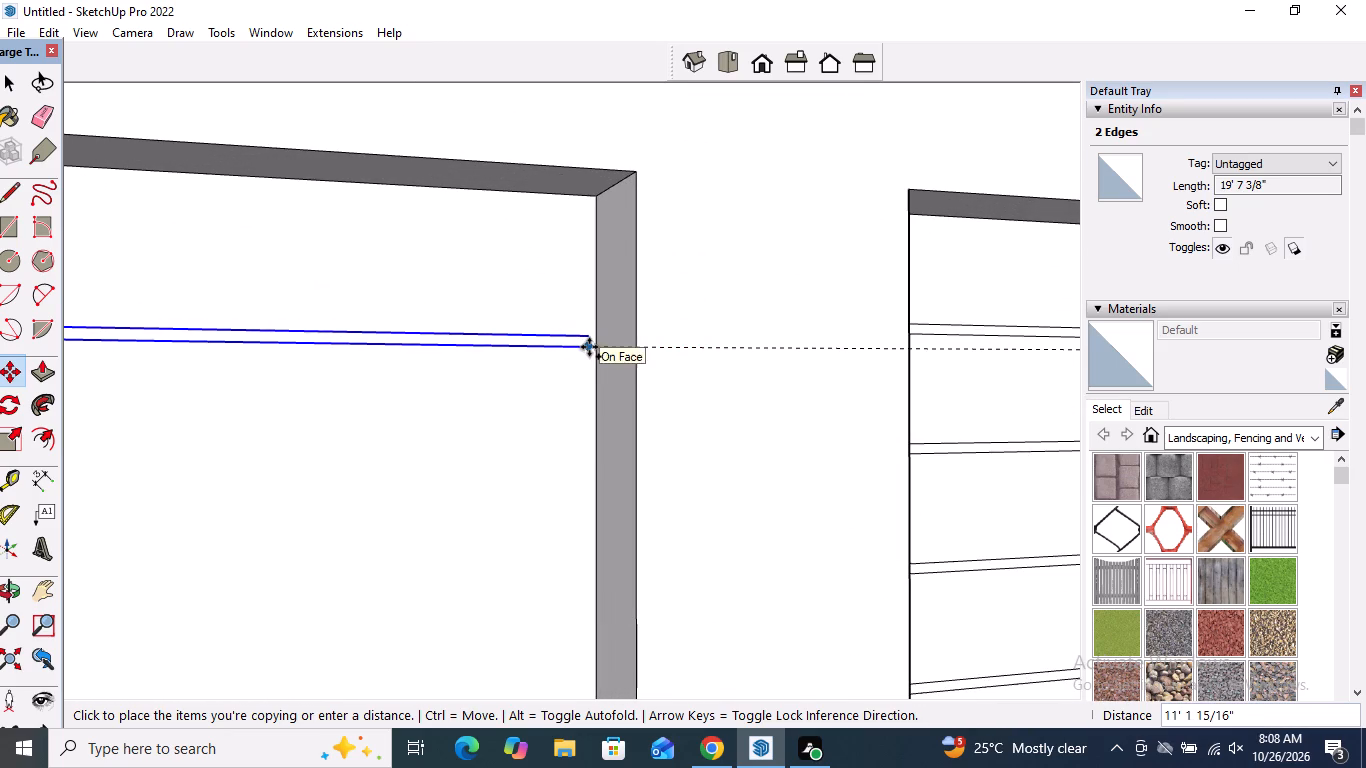
pyautogui.scroll(3, 589, 347)
pyautogui.scroll(-6, 605, 343)
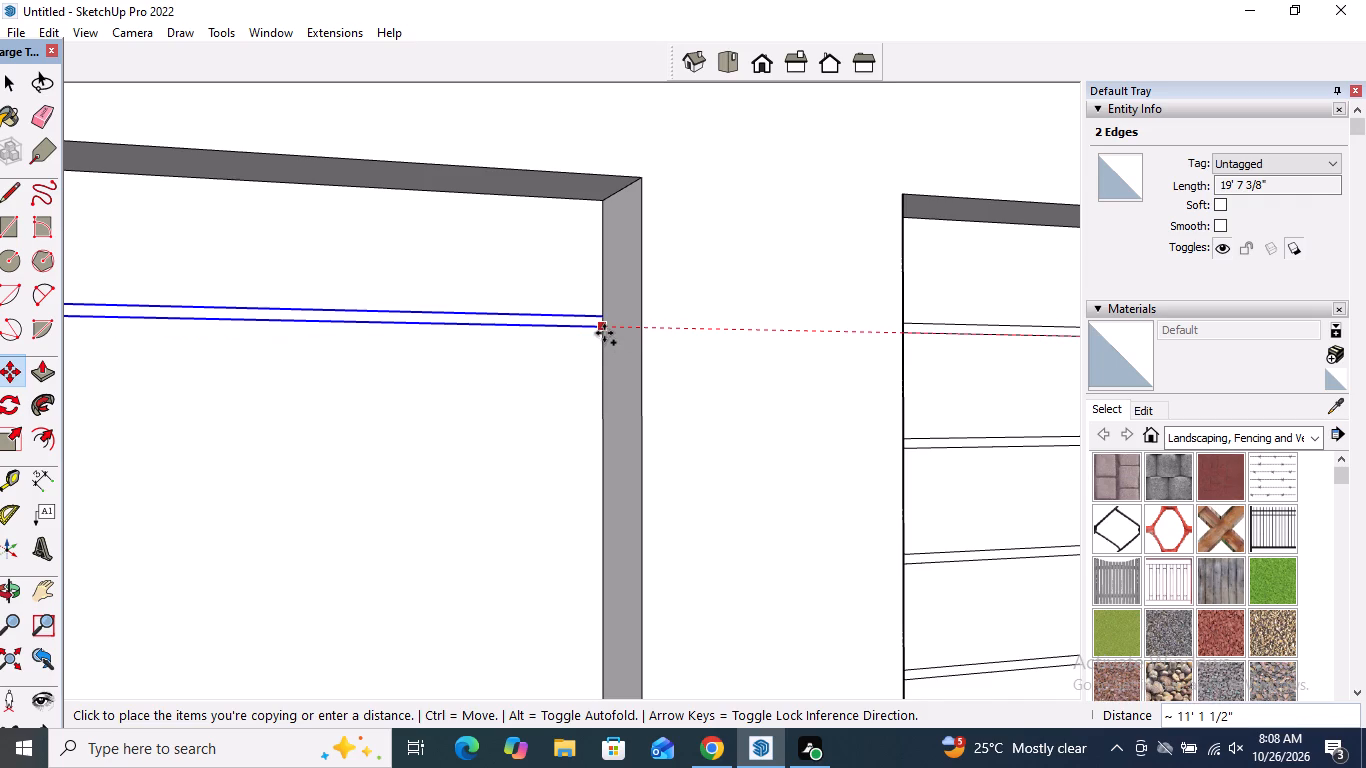
pyautogui.click(604, 332)
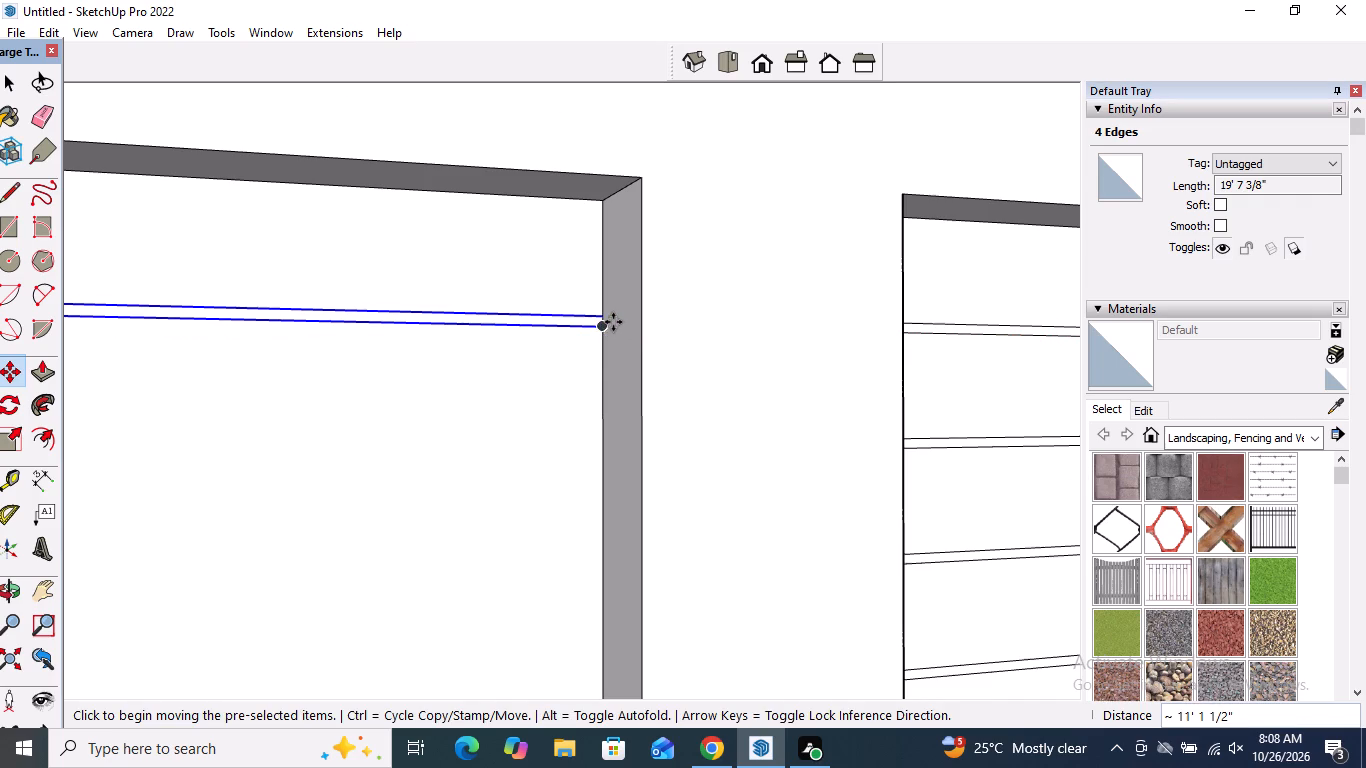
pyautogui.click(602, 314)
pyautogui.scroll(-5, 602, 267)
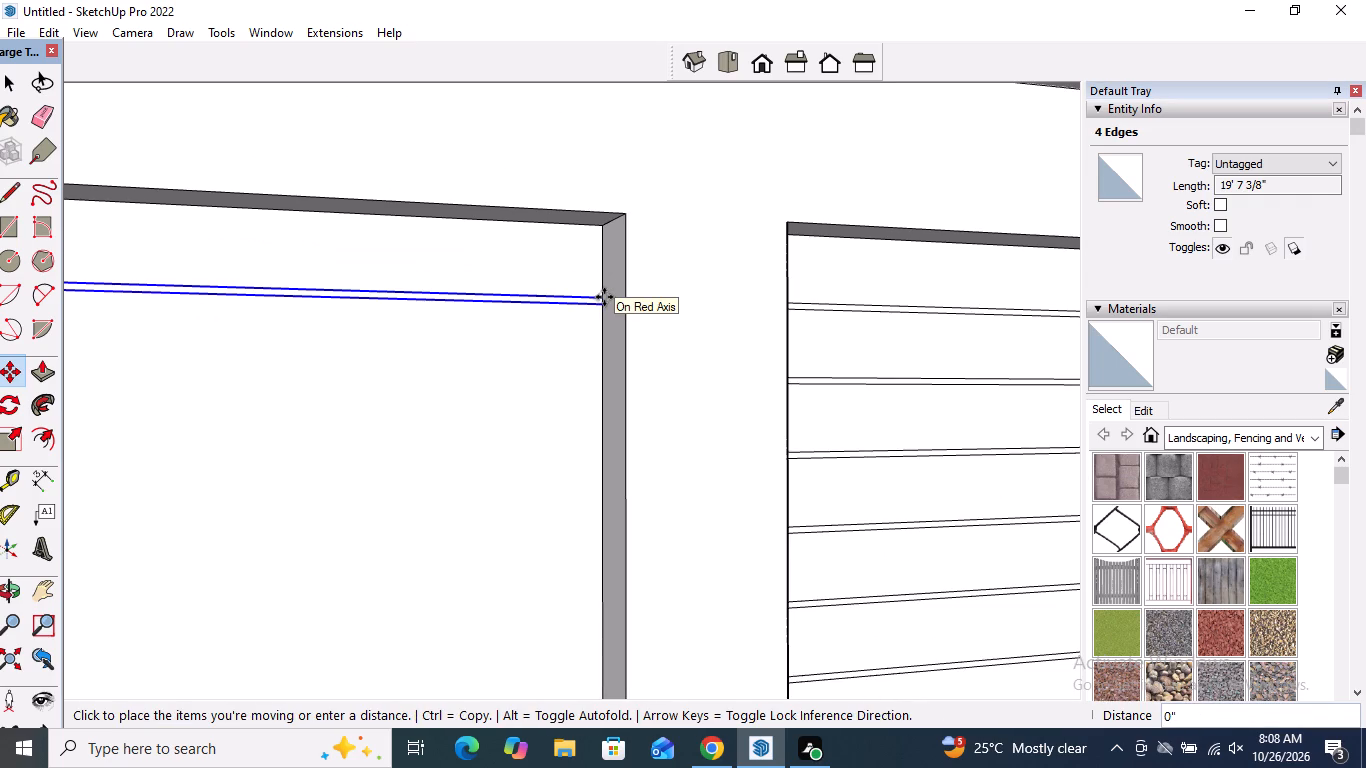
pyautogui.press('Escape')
# Copy the door opening's double slat line about 8' 7 5/8" down to the opening's bottom edge, dividing the distance into 15 copies.
pyautogui.scroll(4, 604, 306)
pyautogui.click(597, 305)
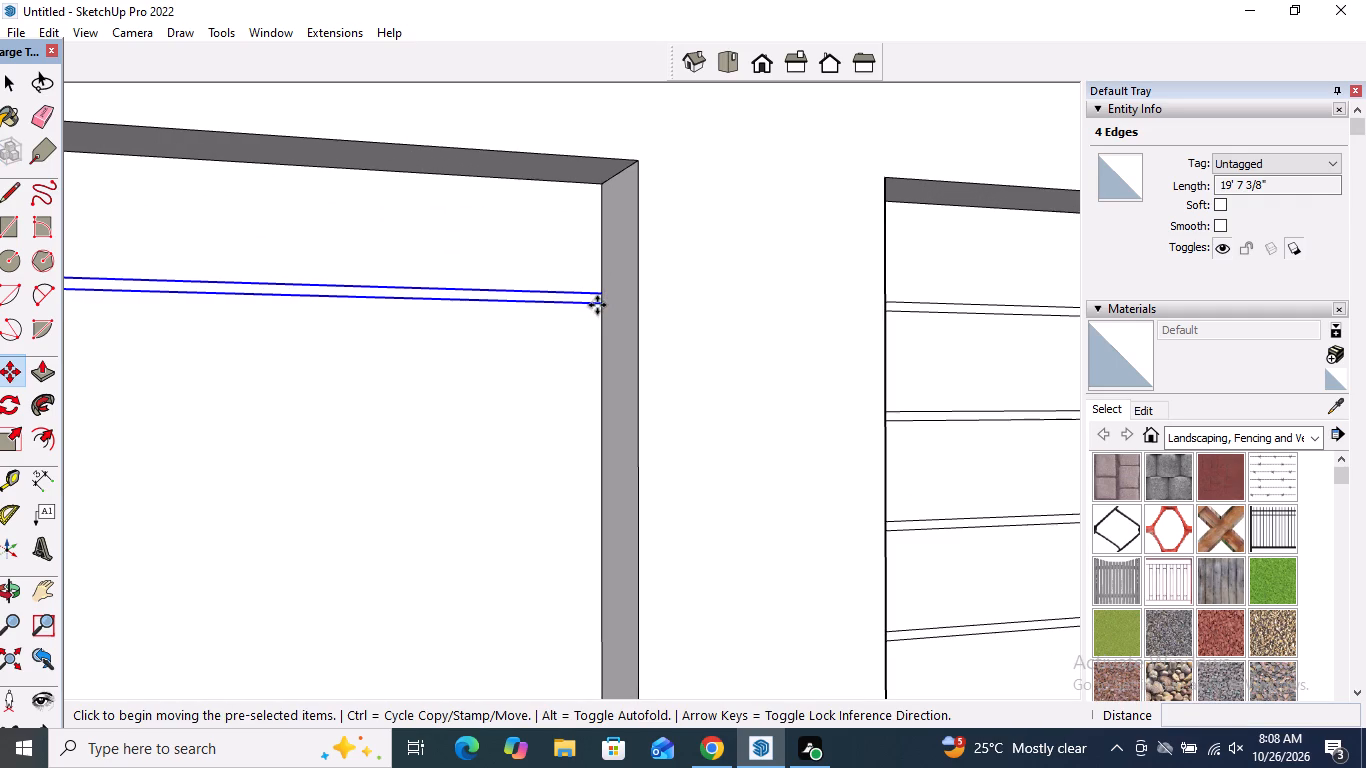
pyautogui.scroll(-5, 597, 306)
pyautogui.scroll(-16, 597, 298)
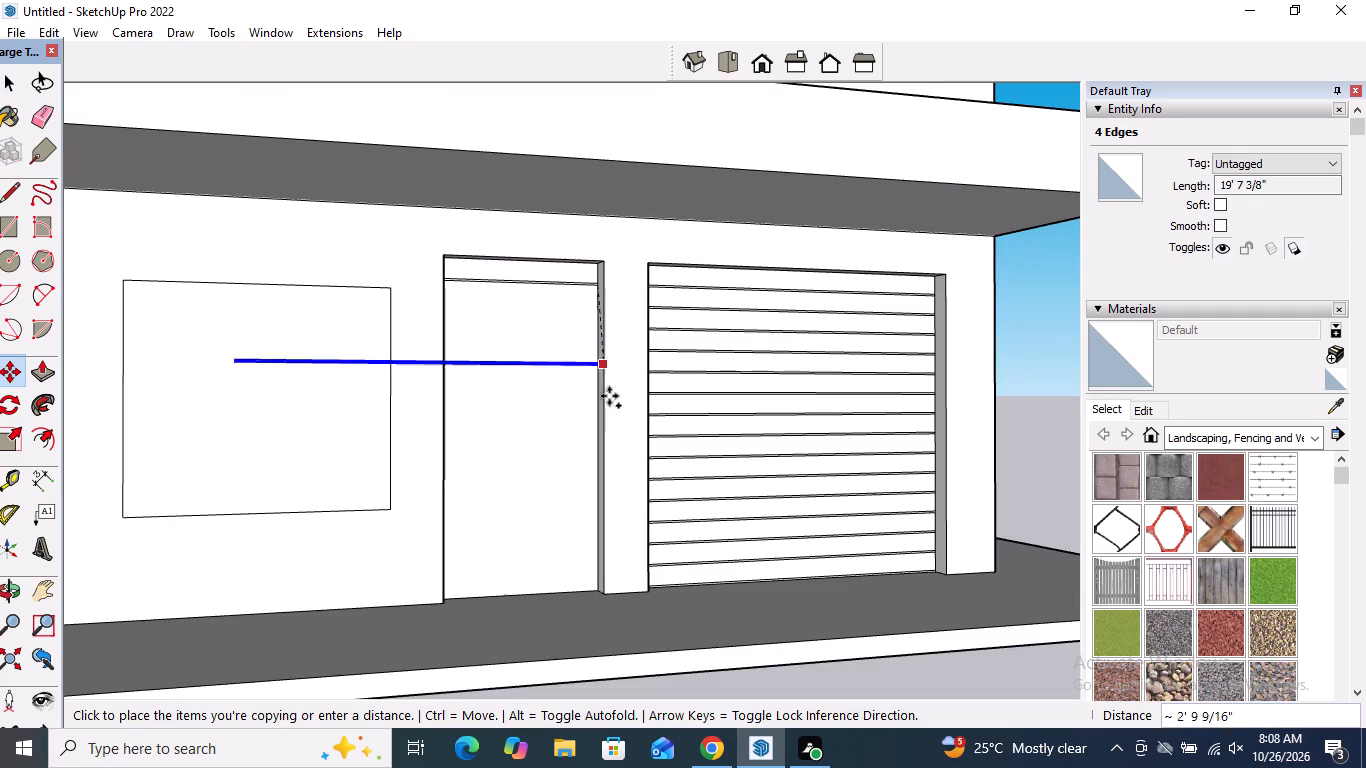
pyautogui.scroll(20, 609, 609)
pyautogui.scroll(1, 609, 609)
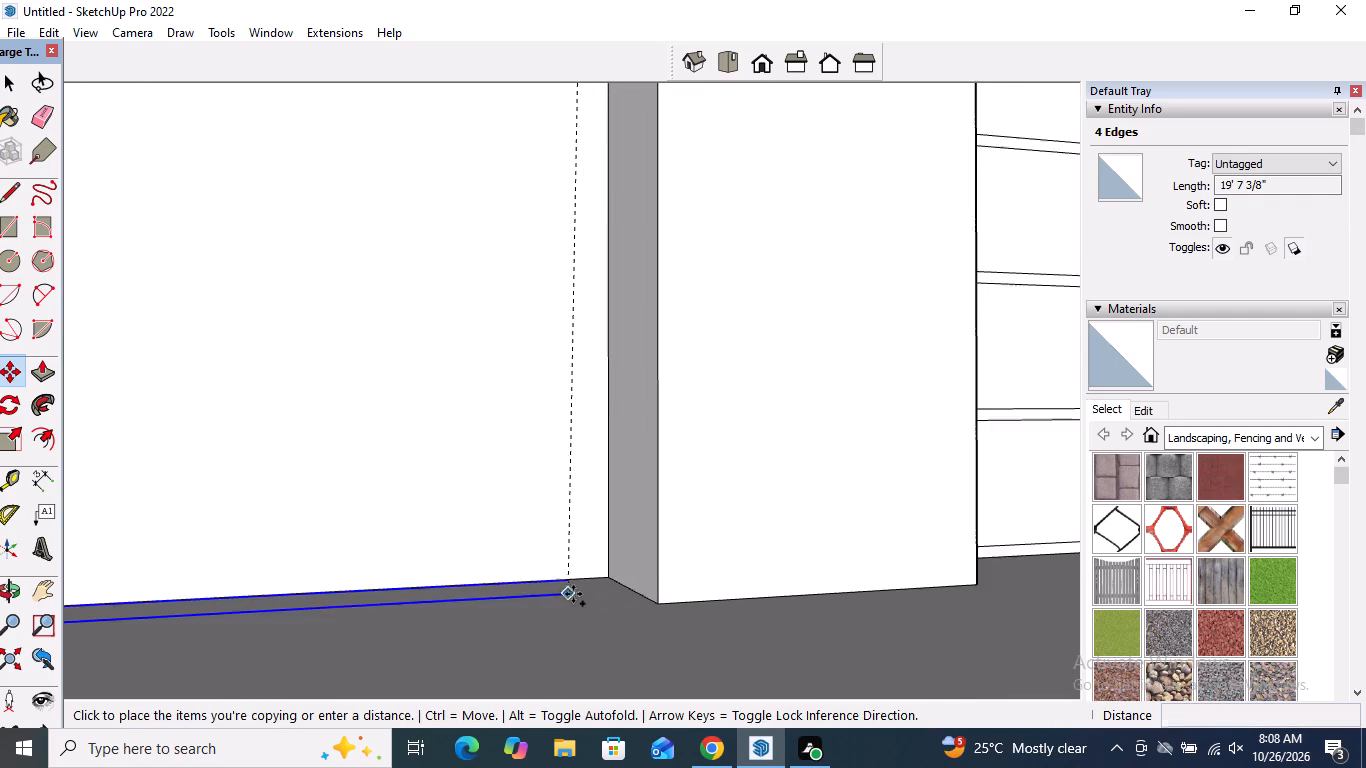
pyautogui.click(611, 570)
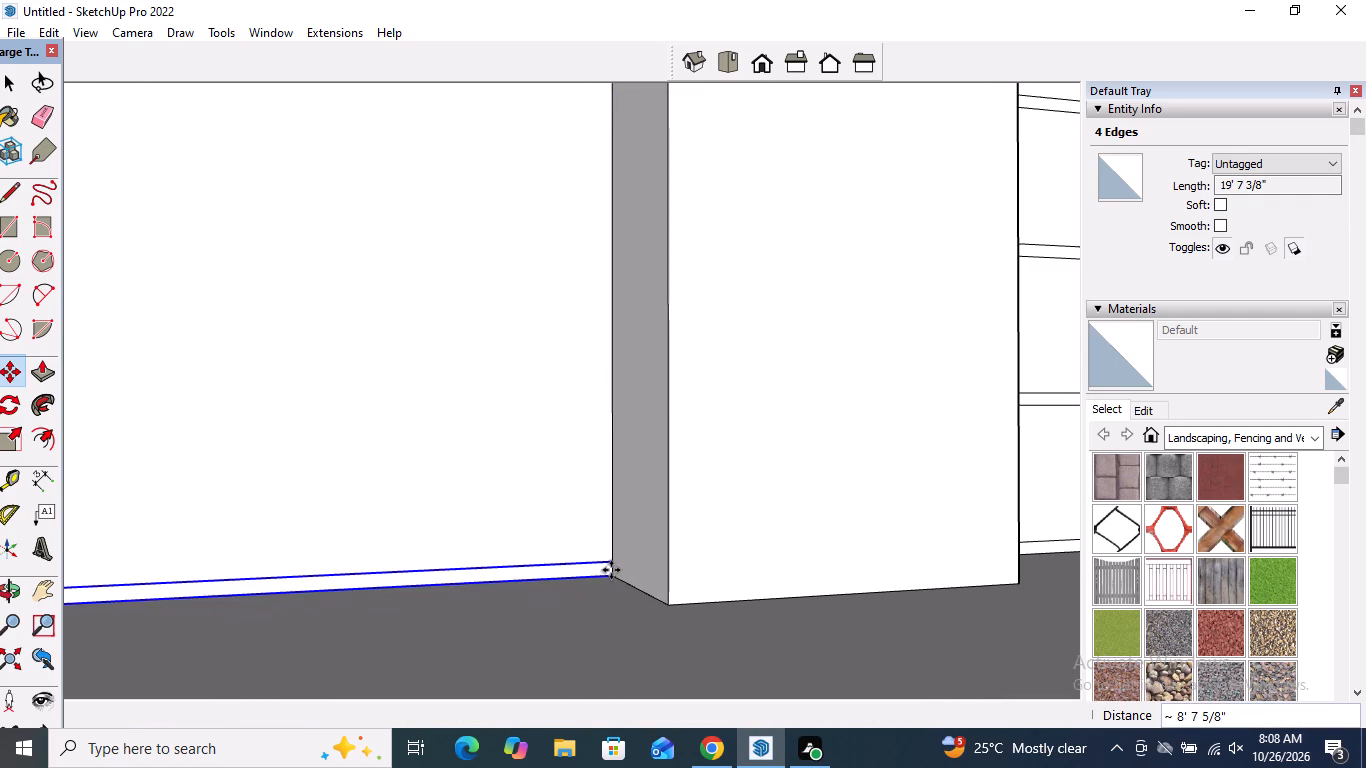
pyautogui.write('/15')
pyautogui.press('Return')
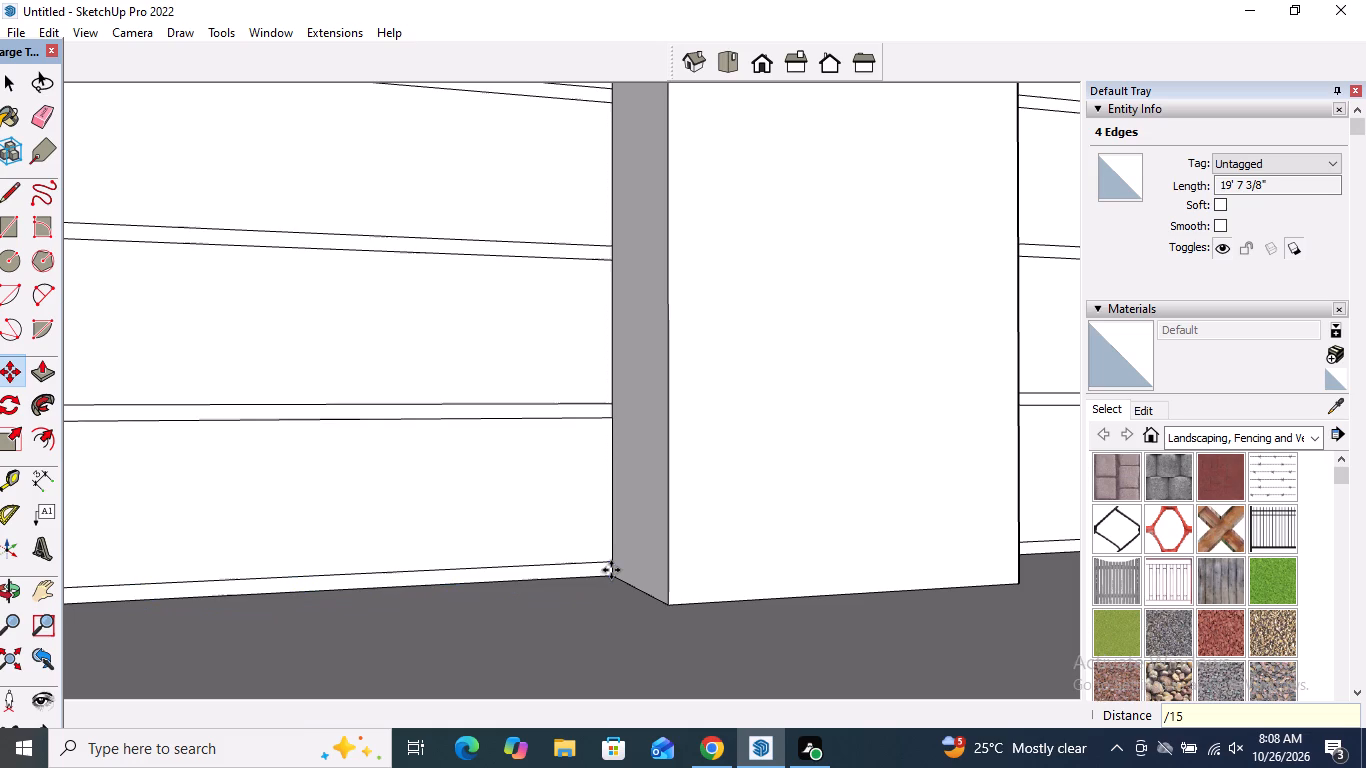
pyautogui.press('space')
# Examine the slatted door opening and shutter on the ground-floor front.
pyautogui.scroll(-19, 608, 573)
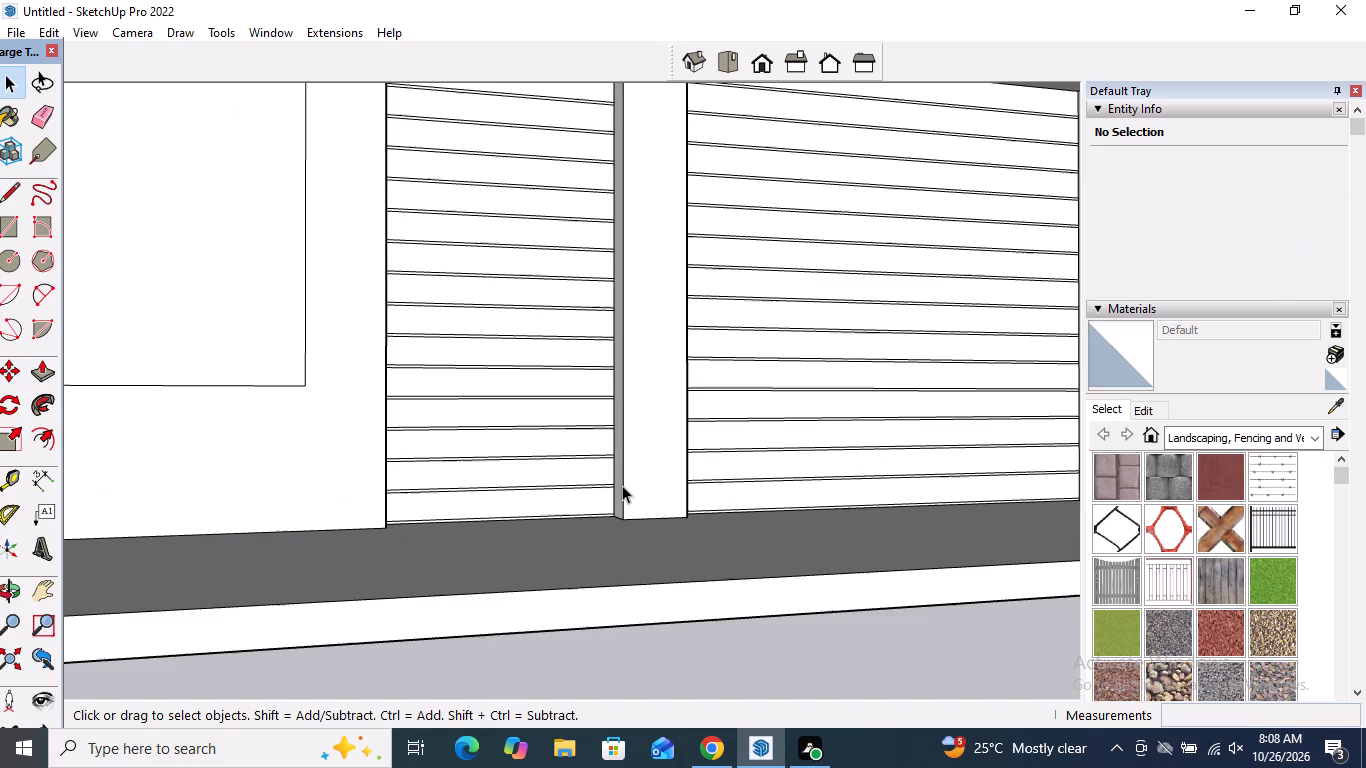
pyautogui.scroll(-11, 447, 468)
pyautogui.moveTo(439, 465); pyautogui.dragTo(841, 447, button='middle')
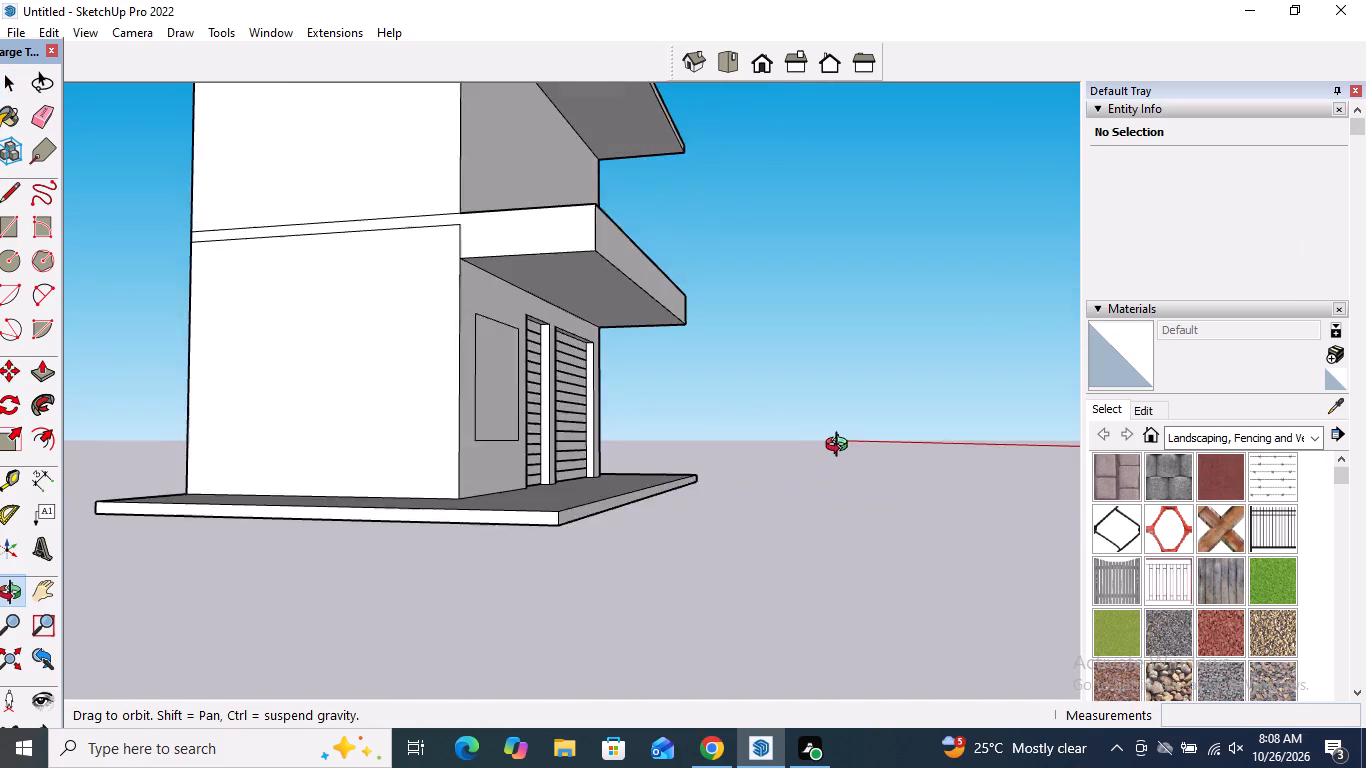
pyautogui.moveTo(841, 447); pyautogui.dragTo(333, 467, button='middle')
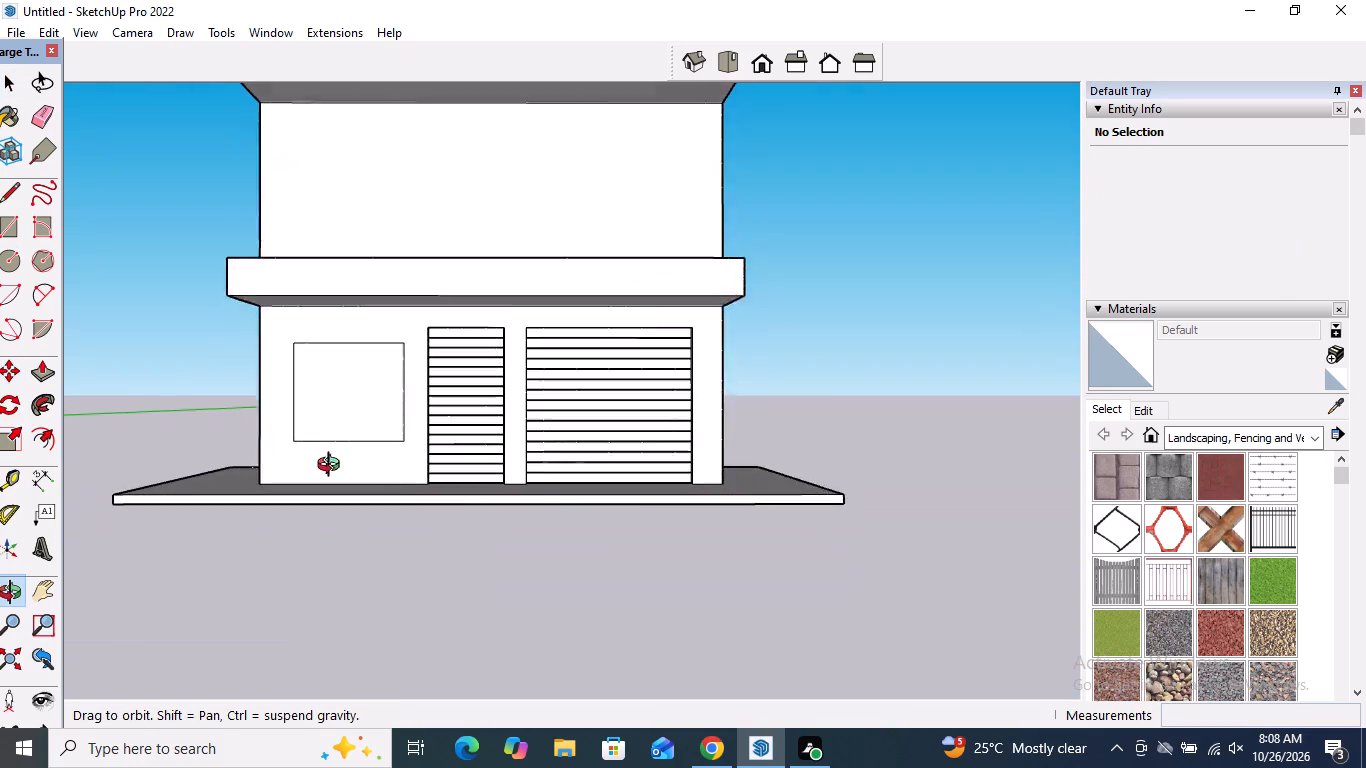
pyautogui.moveTo(333, 467); pyautogui.dragTo(325, 481, button='middle')
pyautogui.scroll(4, 494, 419)
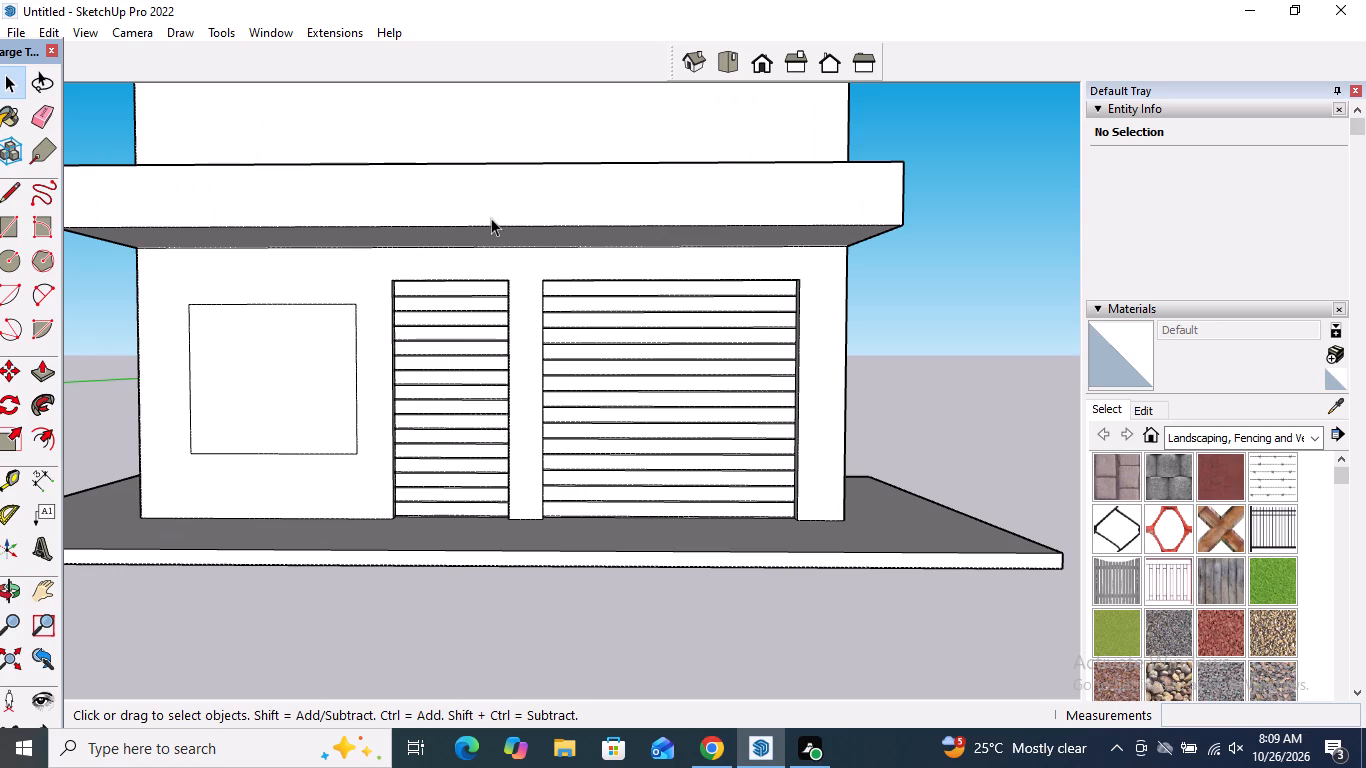
pyautogui.scroll(4, 491, 246)
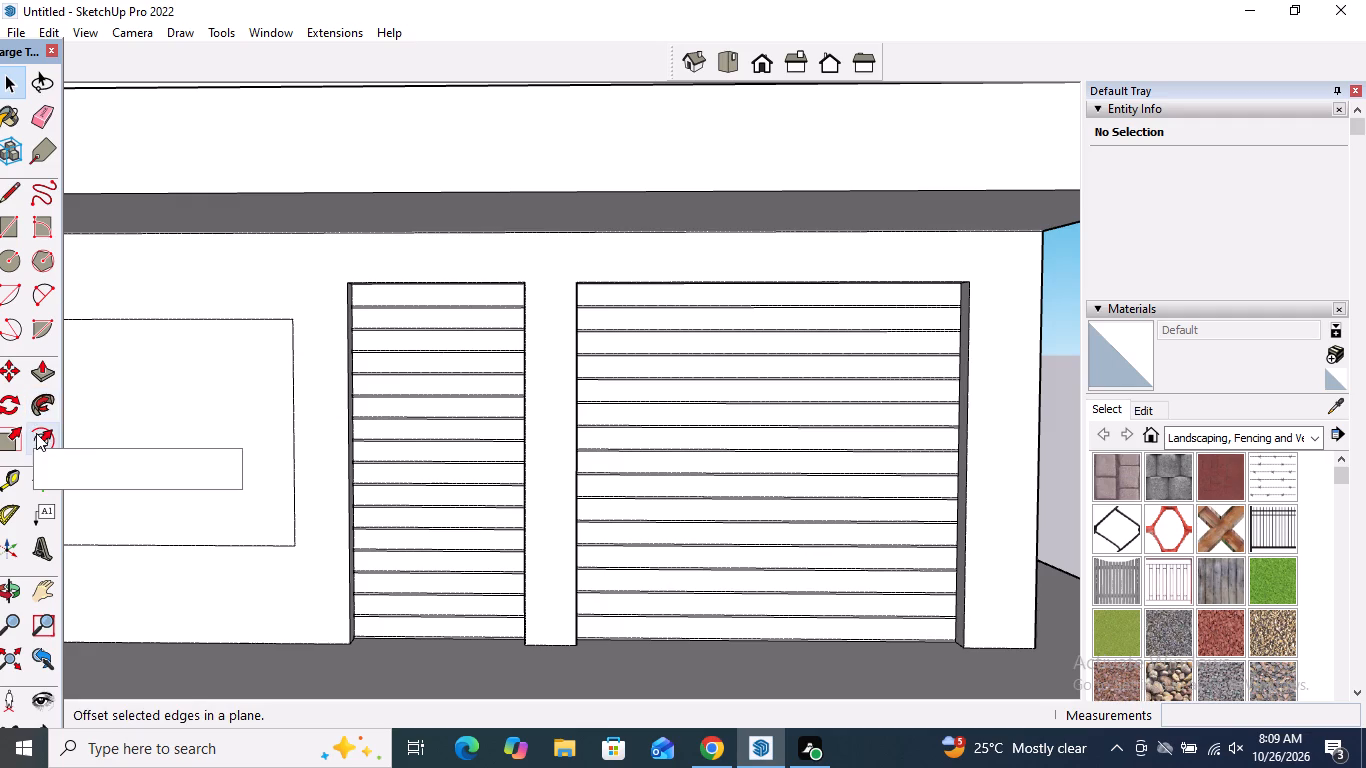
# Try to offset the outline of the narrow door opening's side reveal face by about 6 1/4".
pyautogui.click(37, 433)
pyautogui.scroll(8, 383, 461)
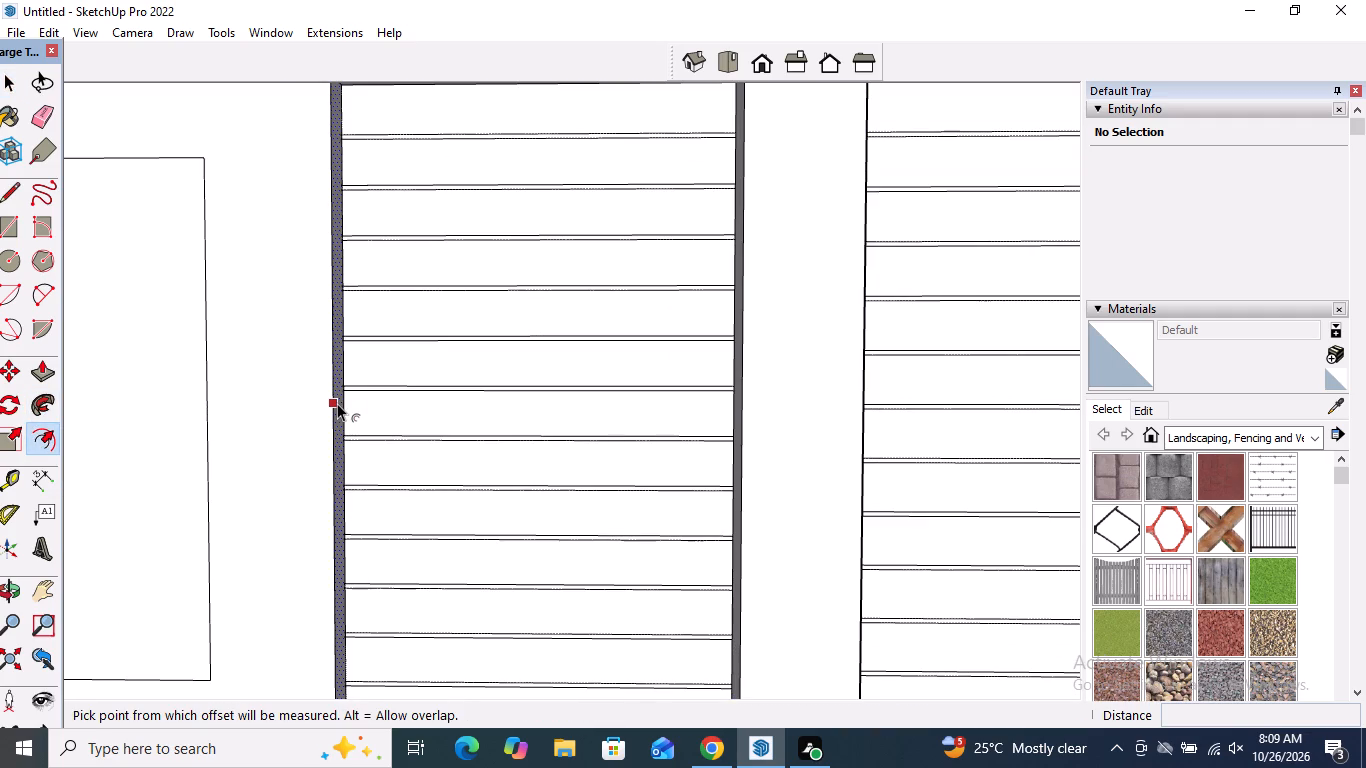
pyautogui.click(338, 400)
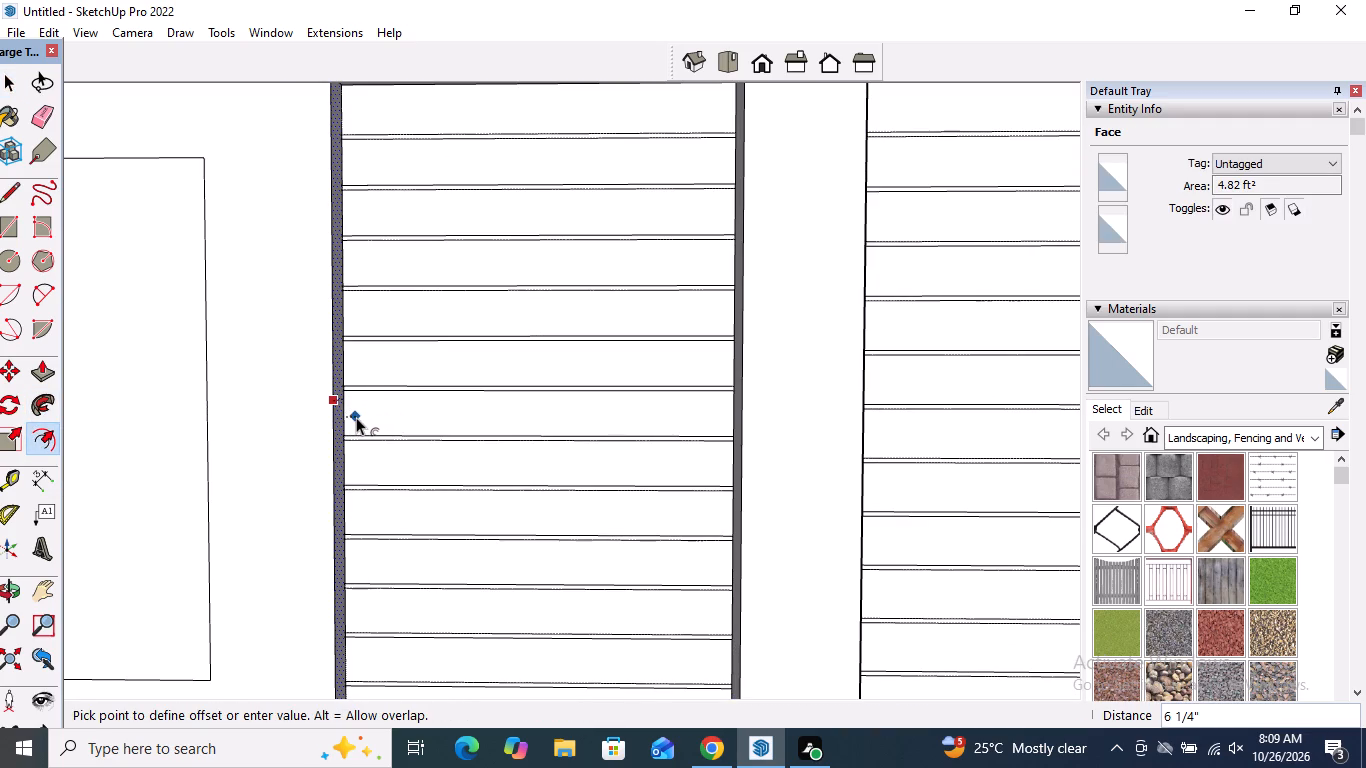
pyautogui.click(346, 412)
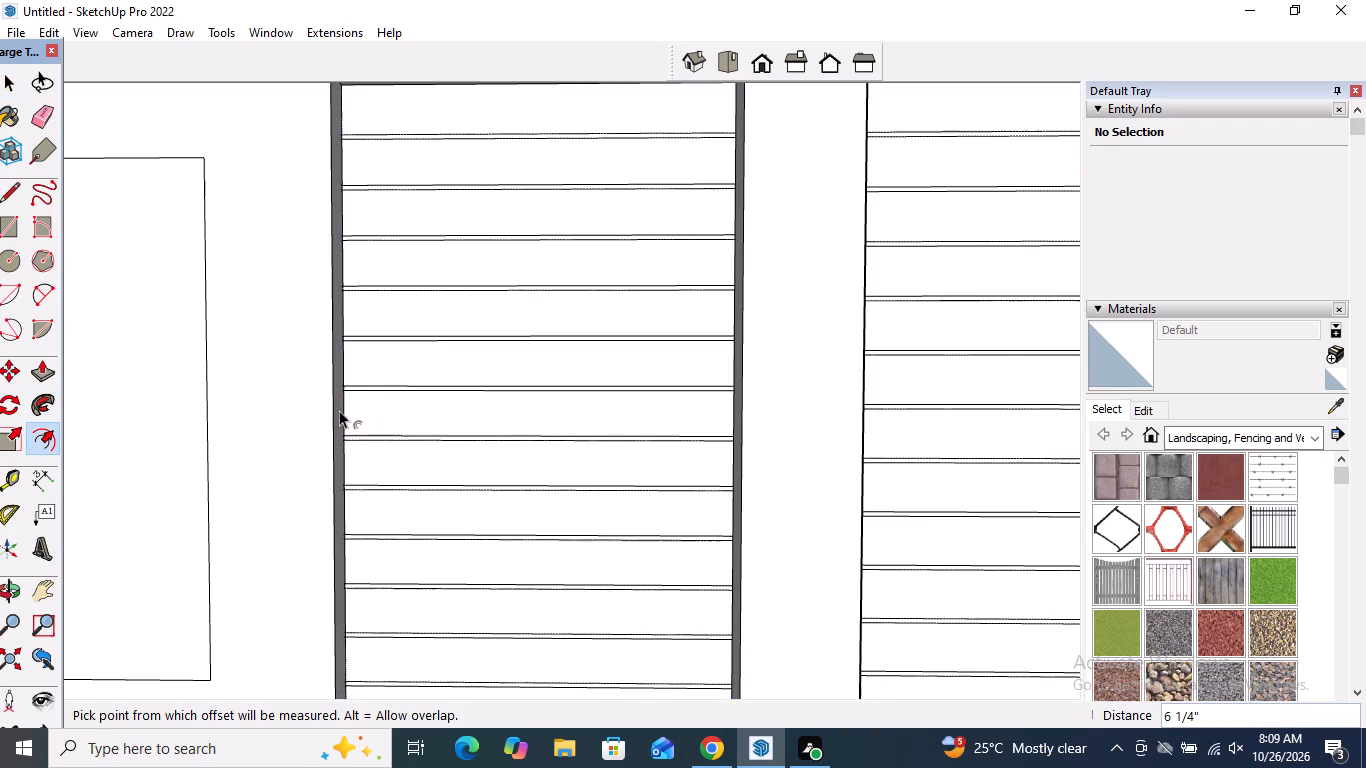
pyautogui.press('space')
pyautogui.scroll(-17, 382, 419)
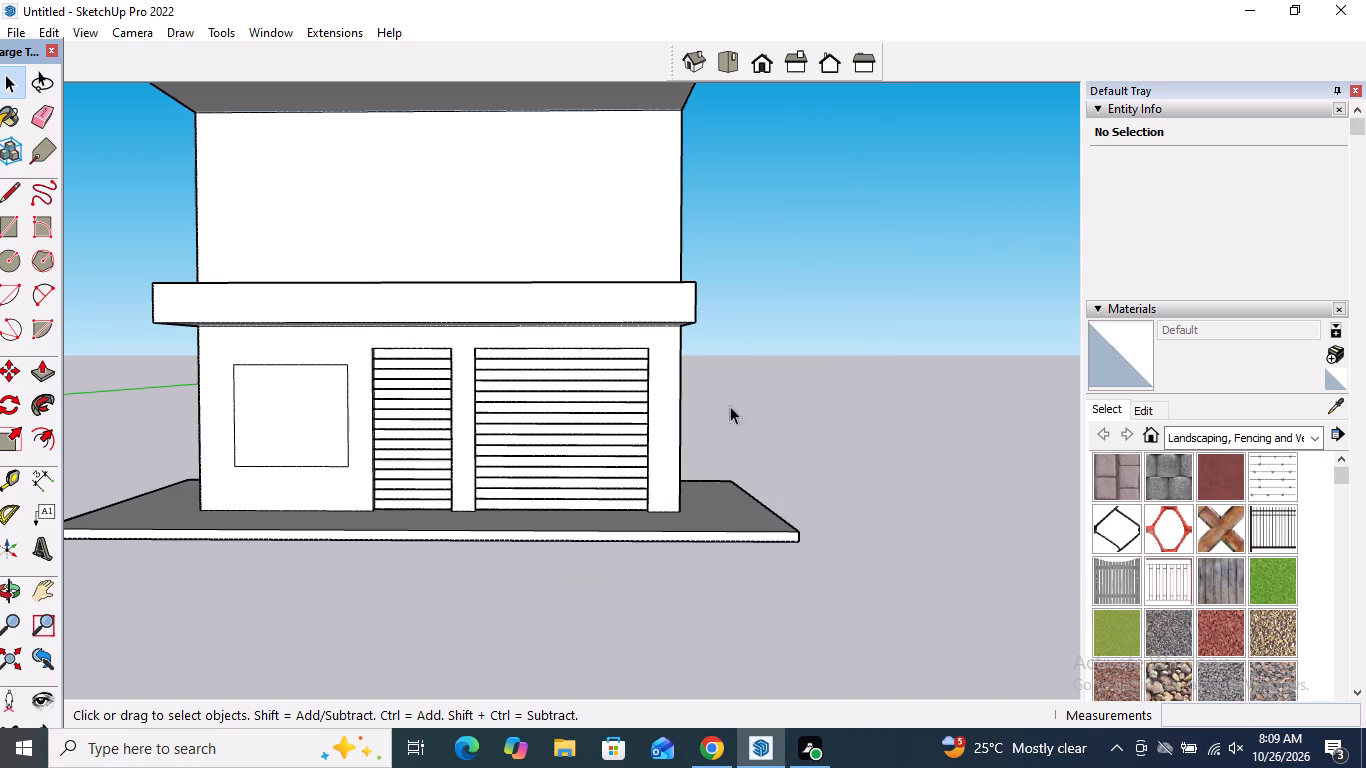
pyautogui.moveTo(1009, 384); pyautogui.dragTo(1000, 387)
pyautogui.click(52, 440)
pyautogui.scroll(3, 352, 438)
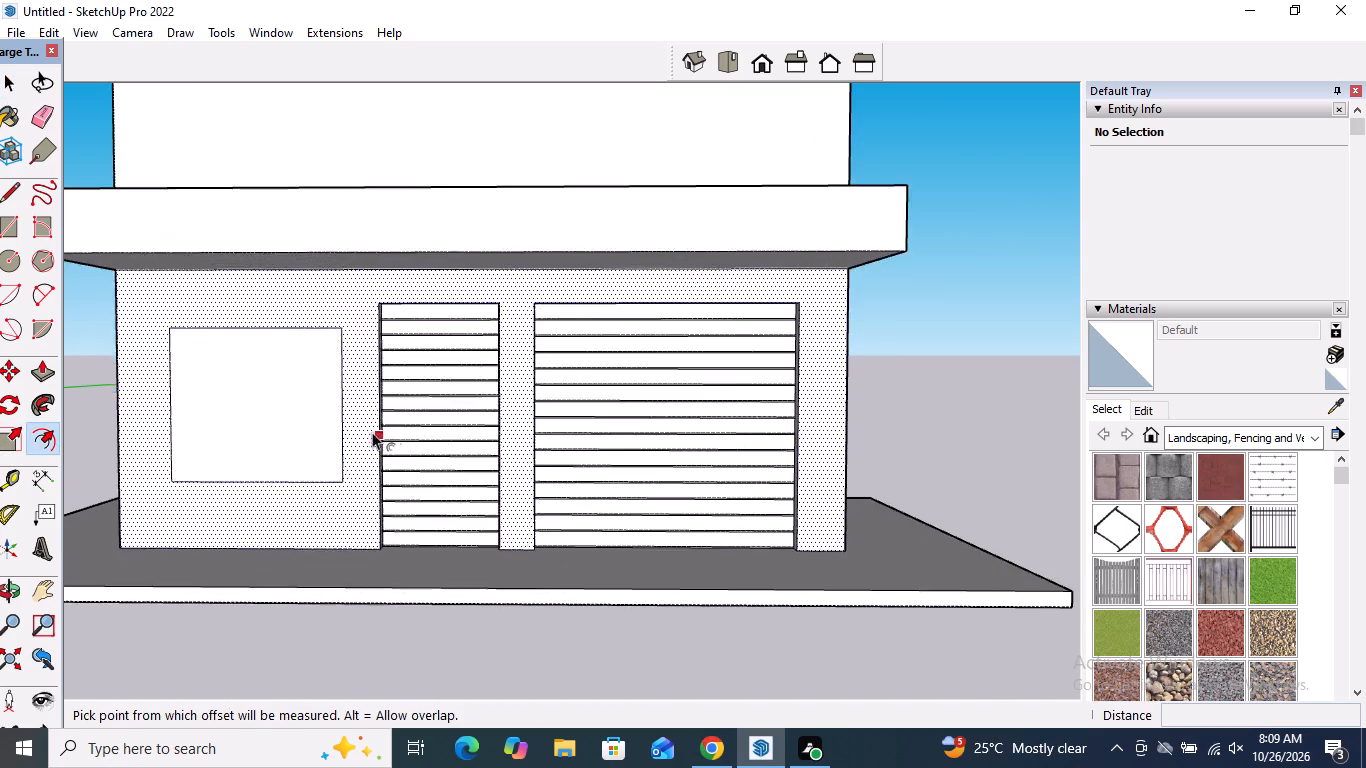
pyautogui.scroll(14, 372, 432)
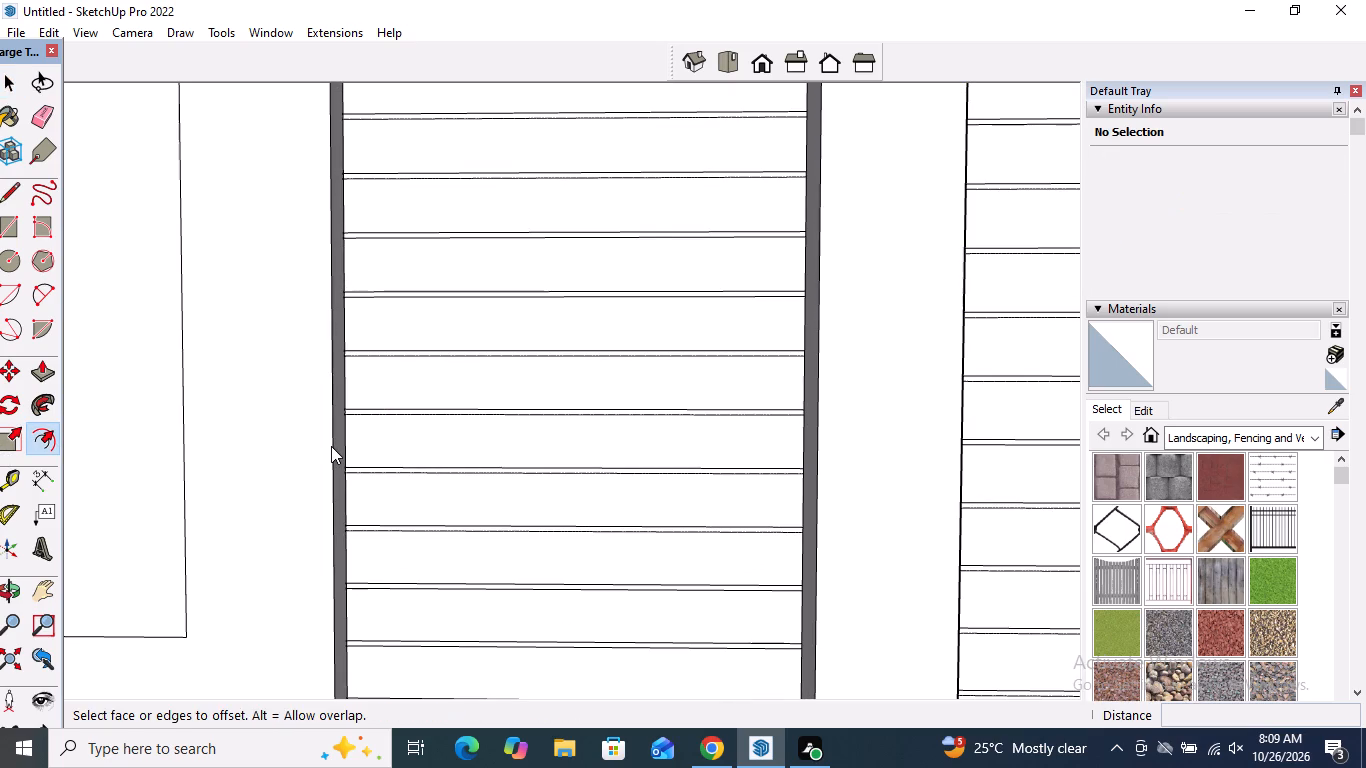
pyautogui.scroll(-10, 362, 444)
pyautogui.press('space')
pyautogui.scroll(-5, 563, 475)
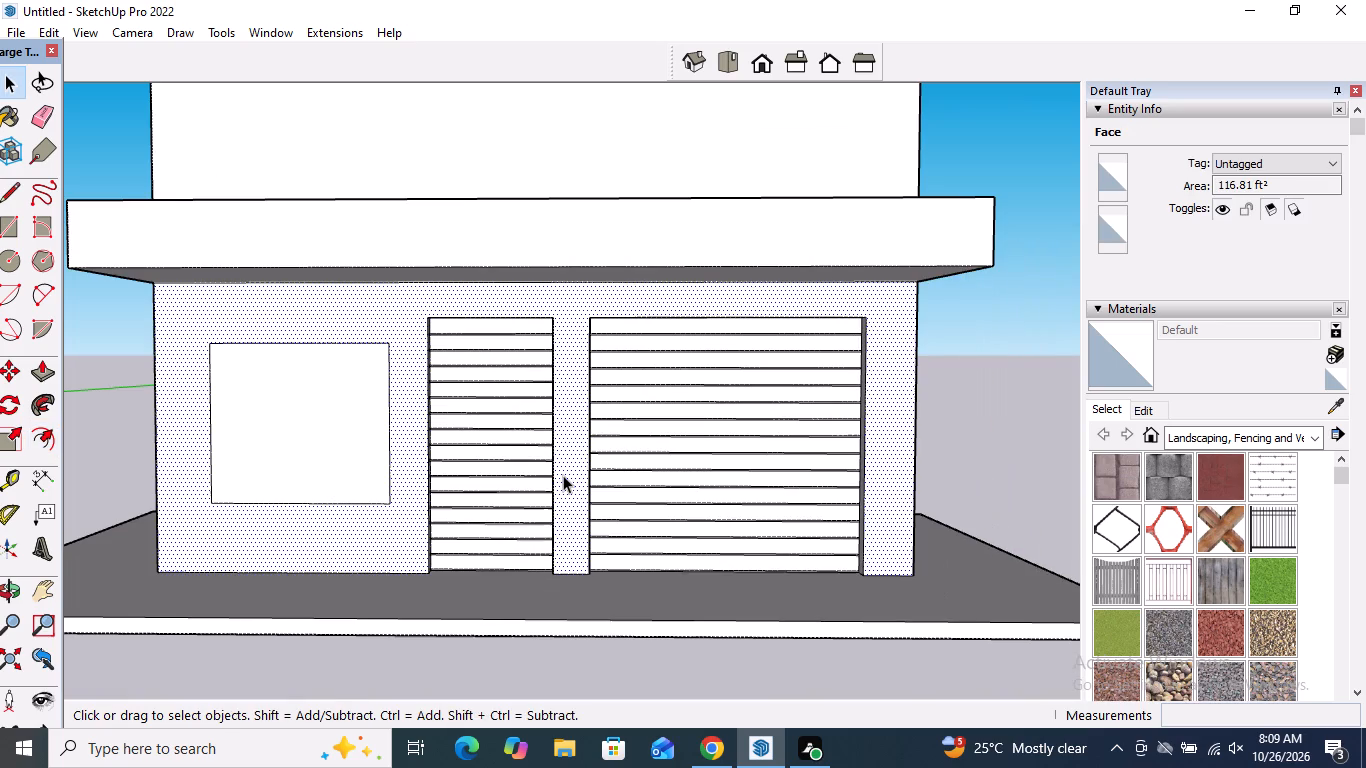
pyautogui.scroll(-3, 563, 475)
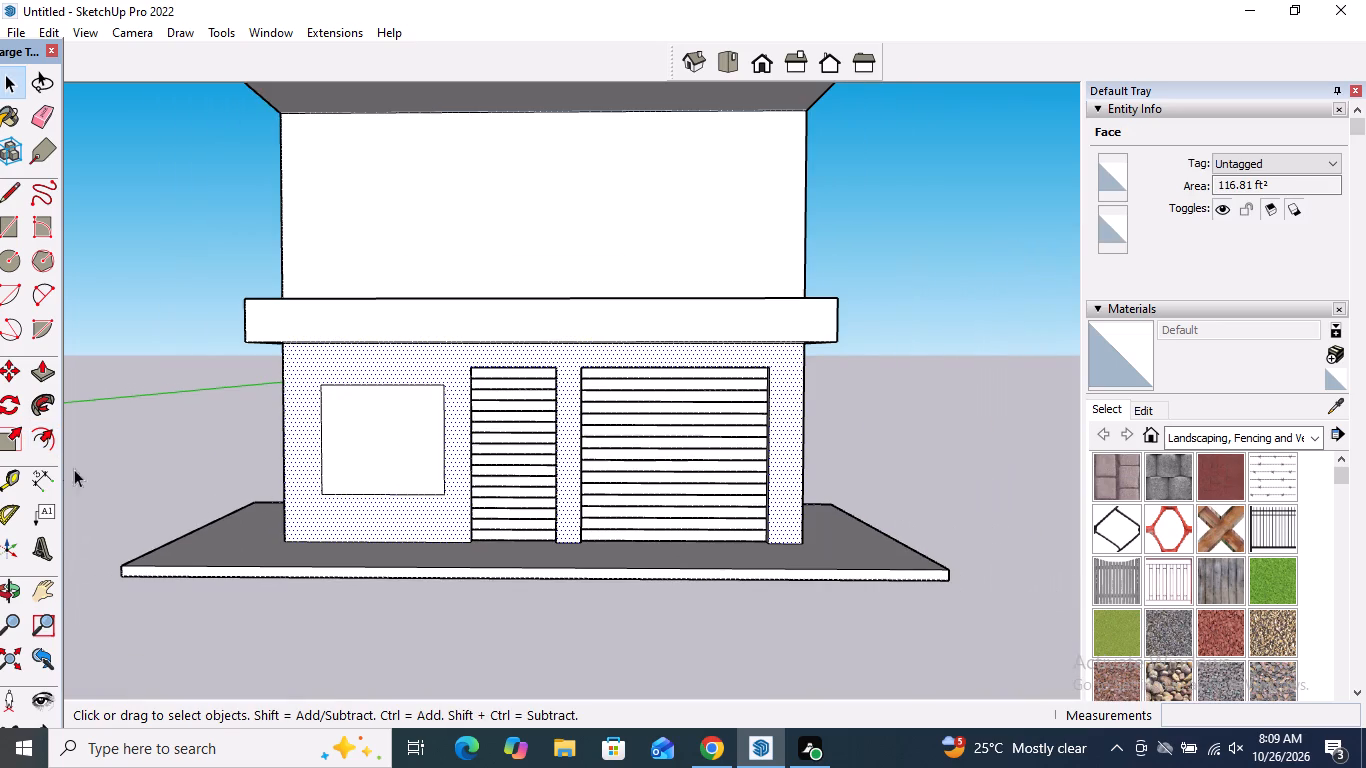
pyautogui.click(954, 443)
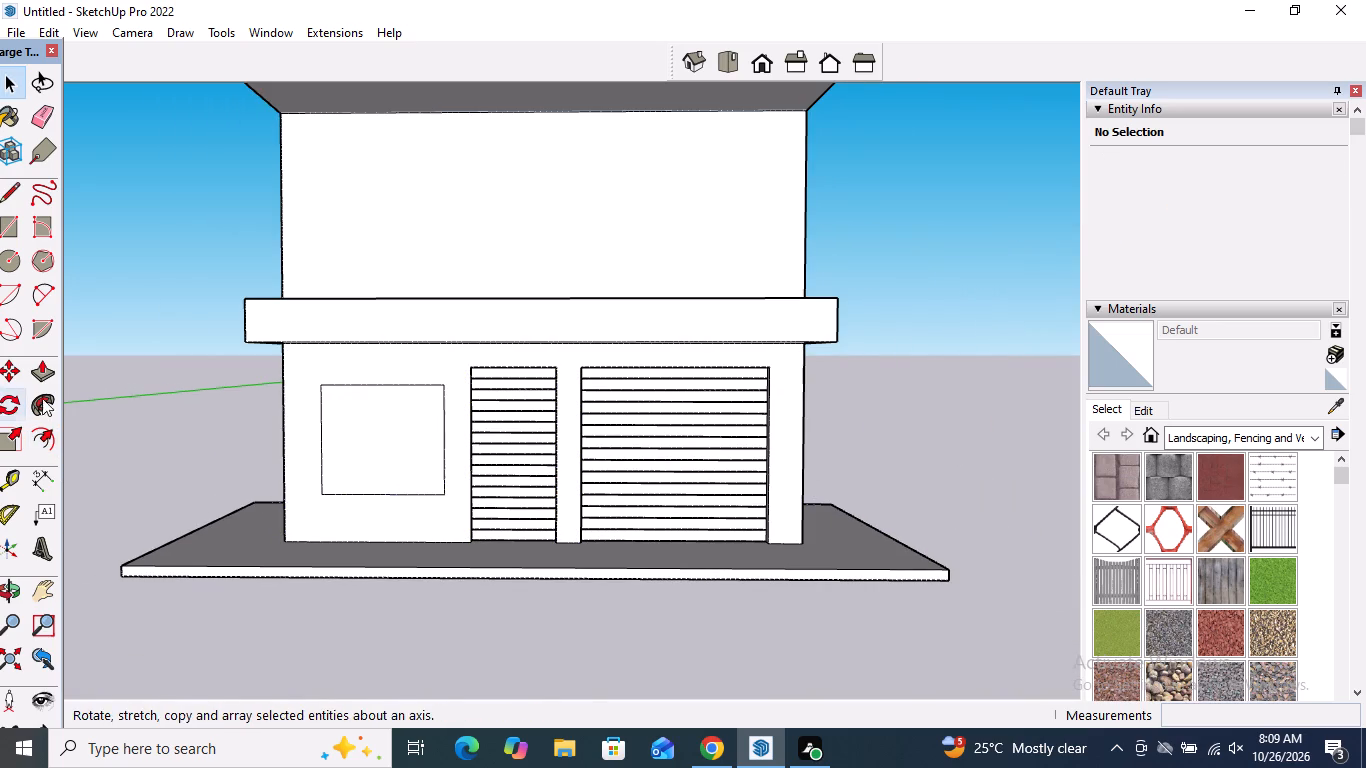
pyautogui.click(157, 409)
# Draw a three-sided frame outline around the narrow door opening, about 9' 4 3/4" high and 4' 11" wide, down to the wall base.
pyautogui.scroll(12, 603, 361)
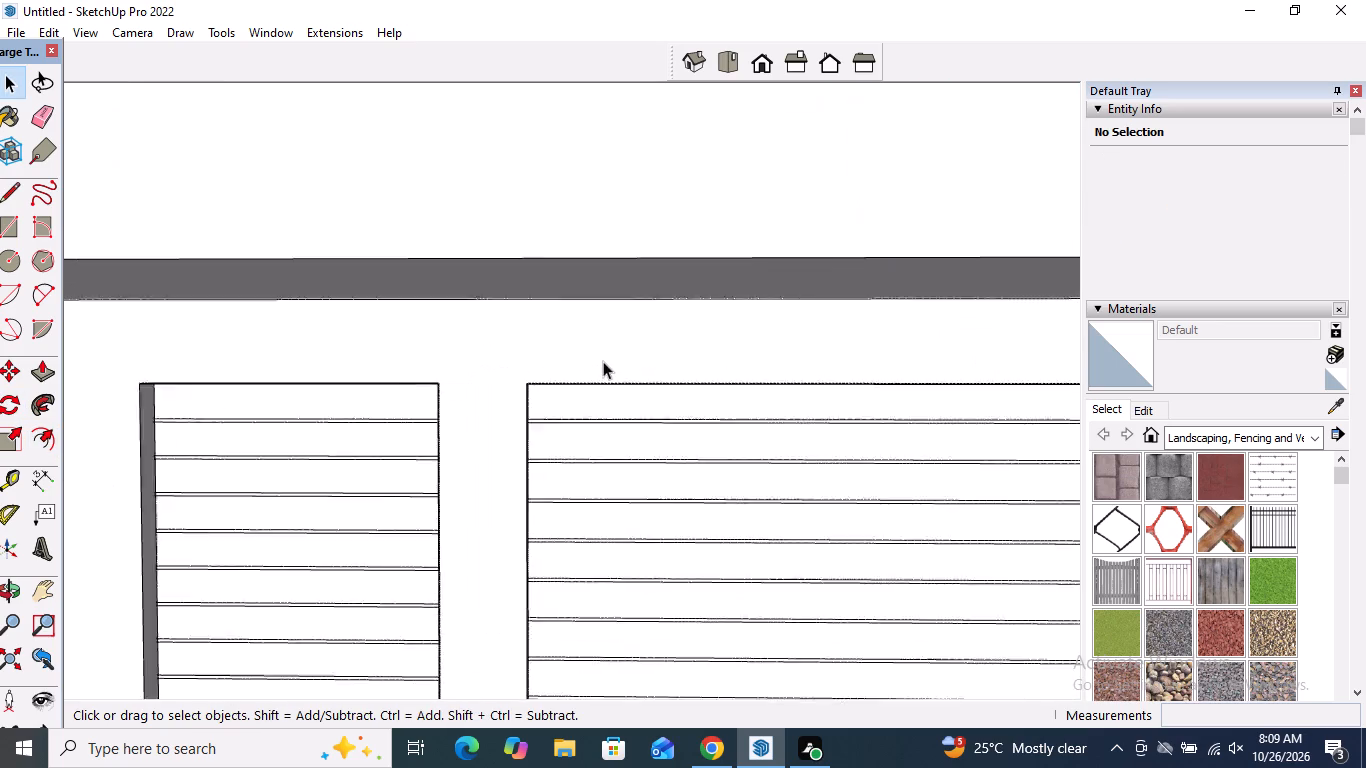
pyautogui.scroll(1, 603, 361)
pyautogui.moveTo(603, 371); pyautogui.dragTo(594, 271, button='middle')
pyautogui.scroll(-4, 594, 272)
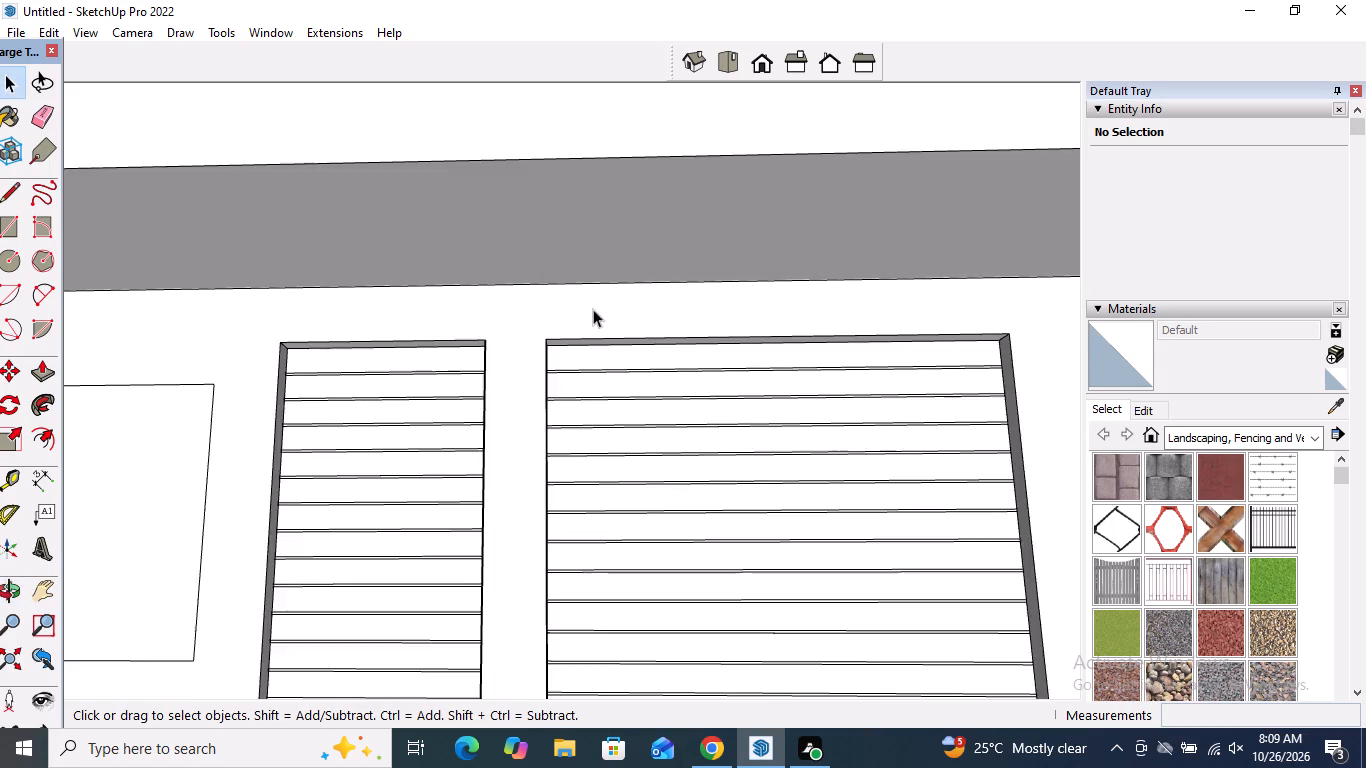
pyautogui.scroll(-5, 593, 309)
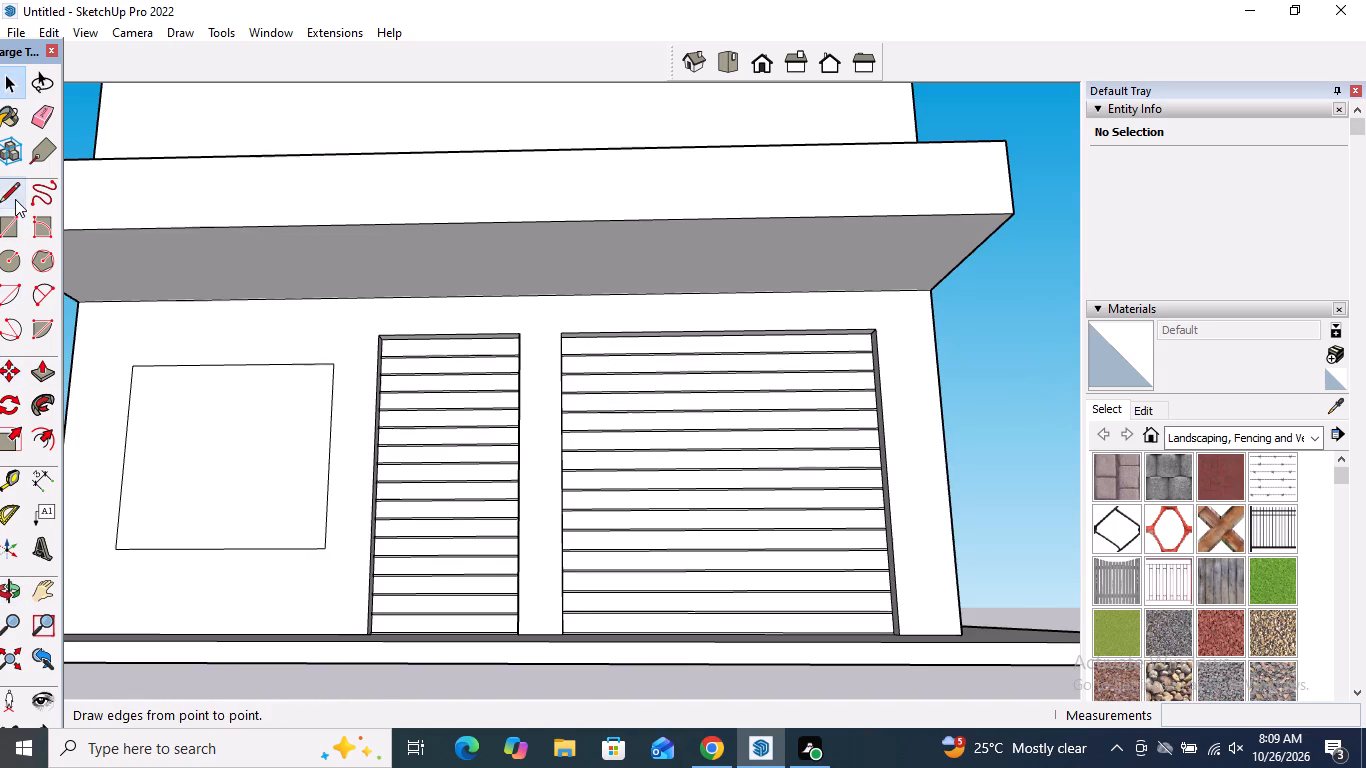
pyautogui.click(14, 195)
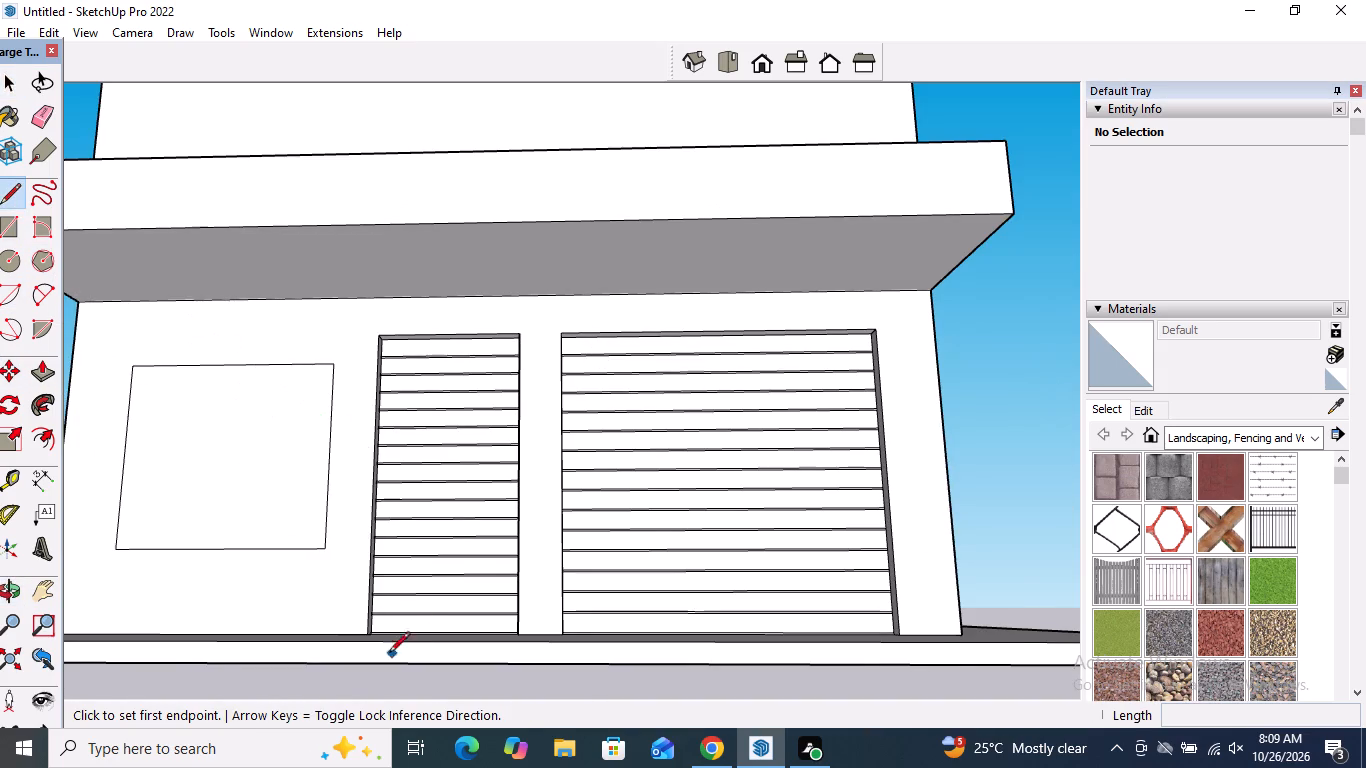
pyautogui.scroll(8, 386, 651)
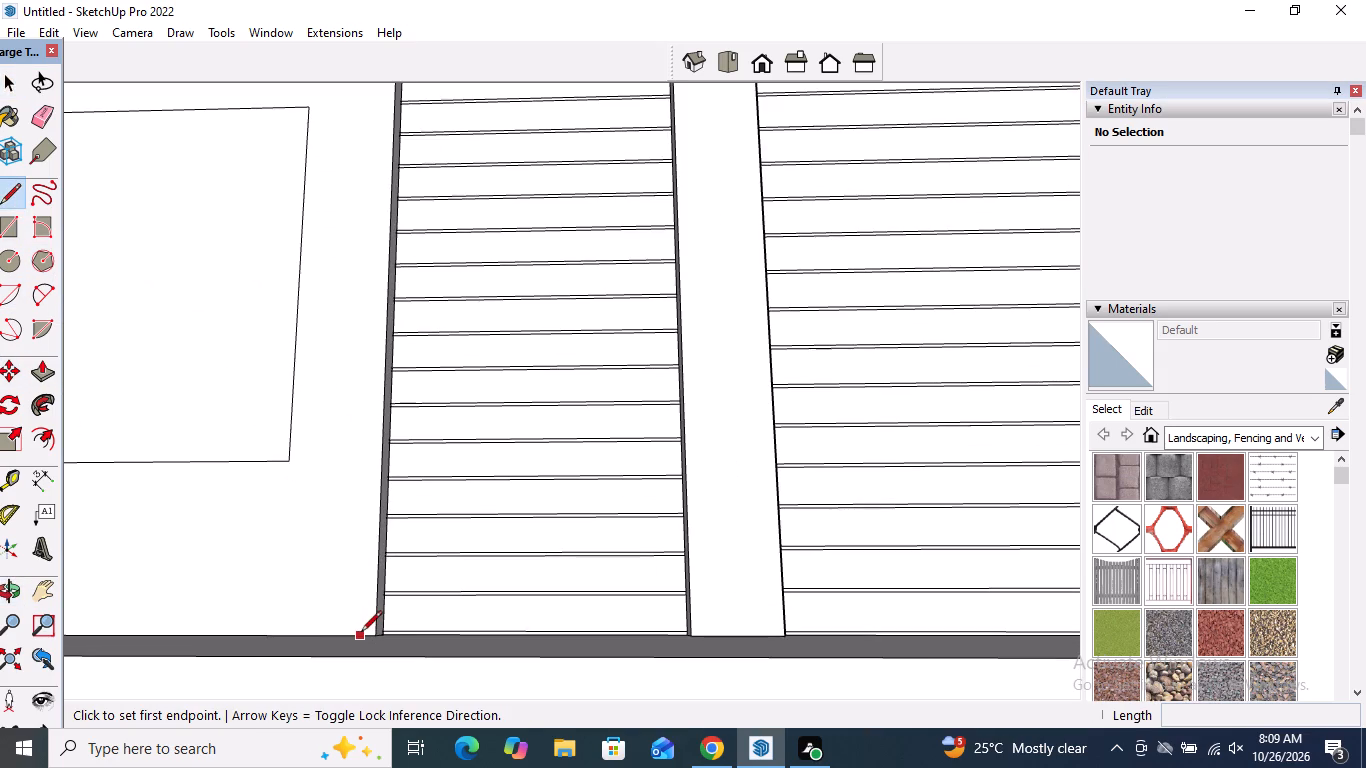
pyautogui.click(361, 633)
pyautogui.scroll(-5, 342, 640)
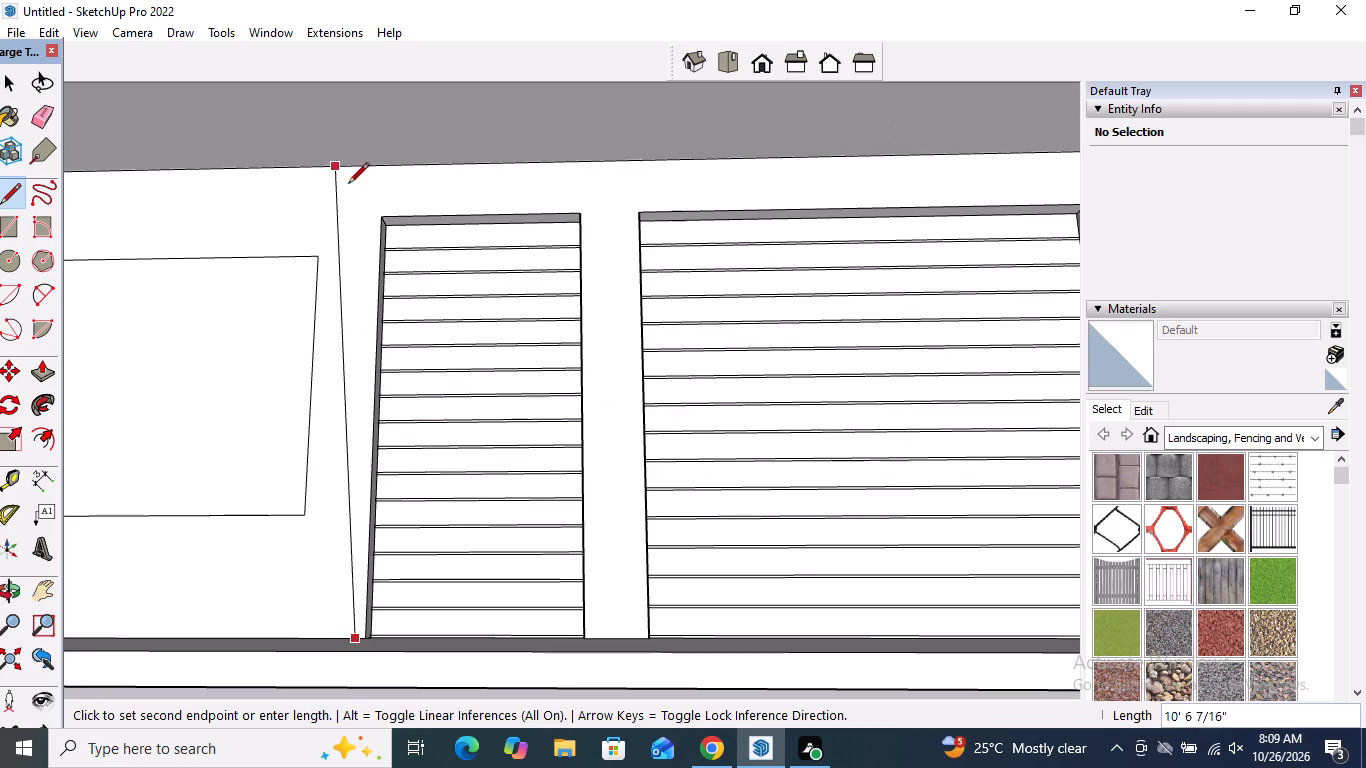
pyautogui.scroll(6, 351, 187)
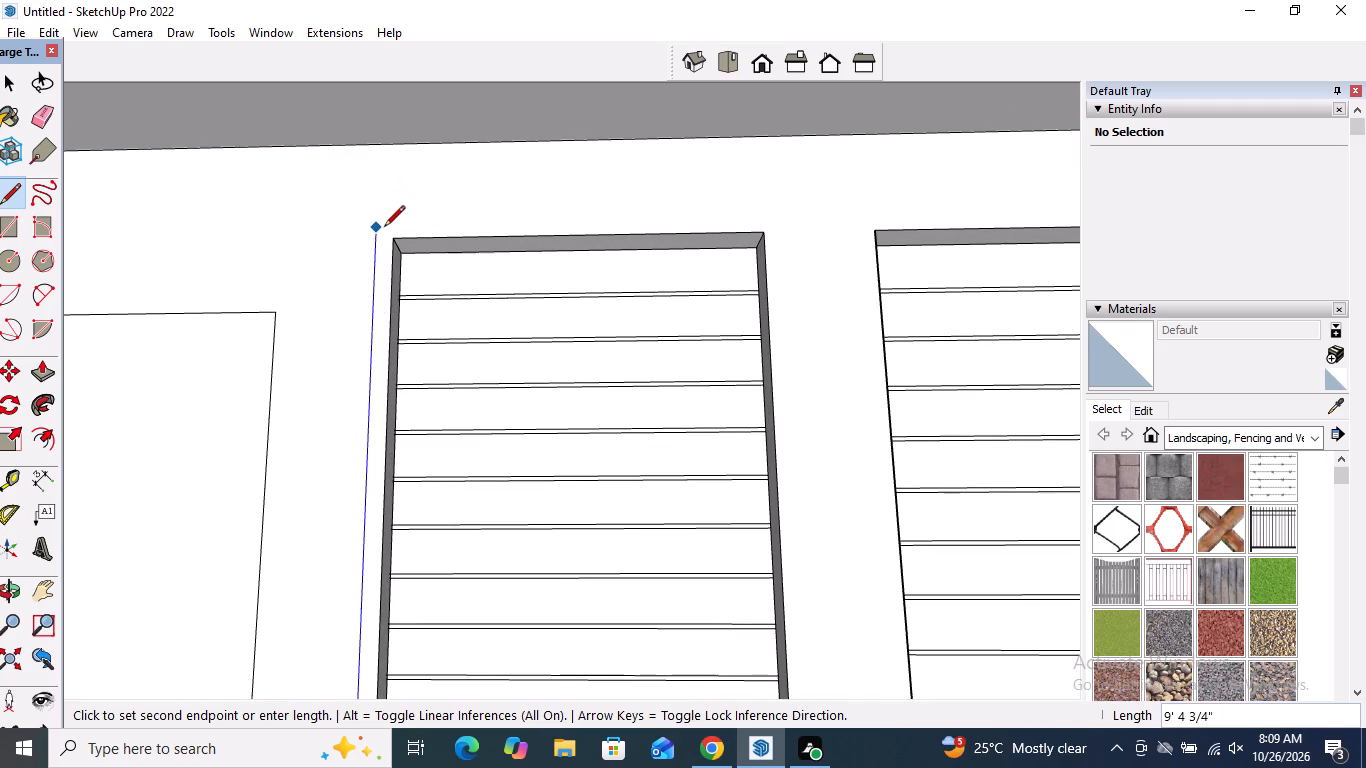
pyautogui.click(383, 228)
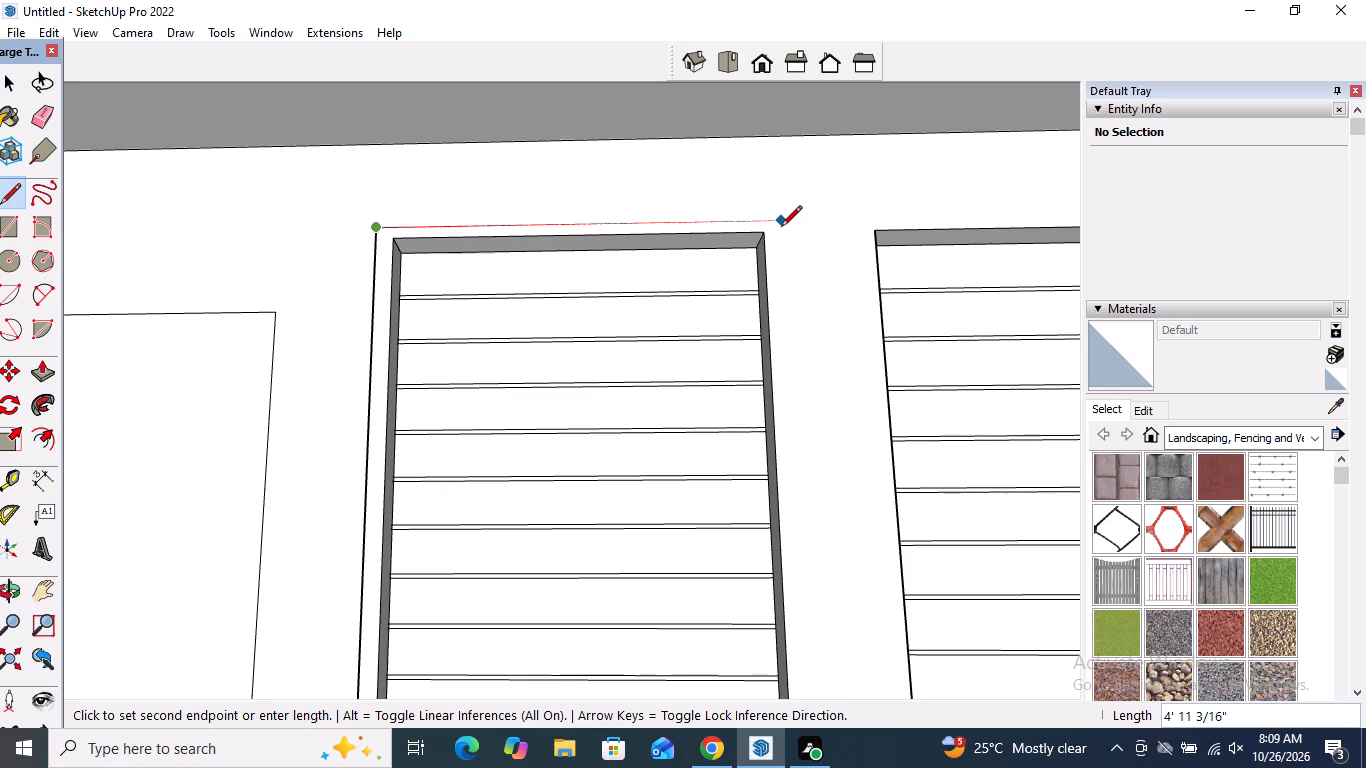
pyautogui.click(781, 228)
pyautogui.scroll(-4, 781, 228)
pyautogui.scroll(-5, 775, 333)
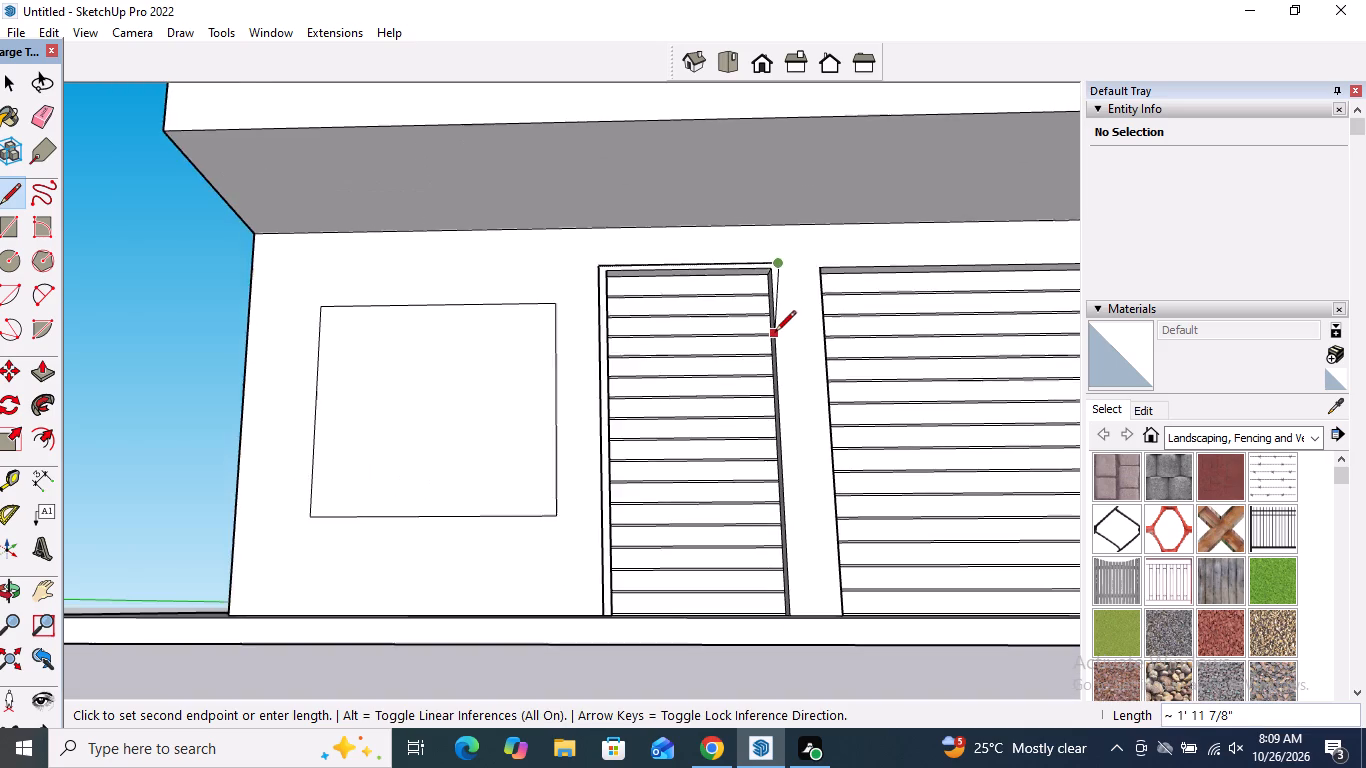
pyautogui.scroll(-2, 775, 333)
pyautogui.scroll(7, 796, 520)
pyautogui.moveTo(789, 579); pyautogui.dragTo(786, 621, button='middle')
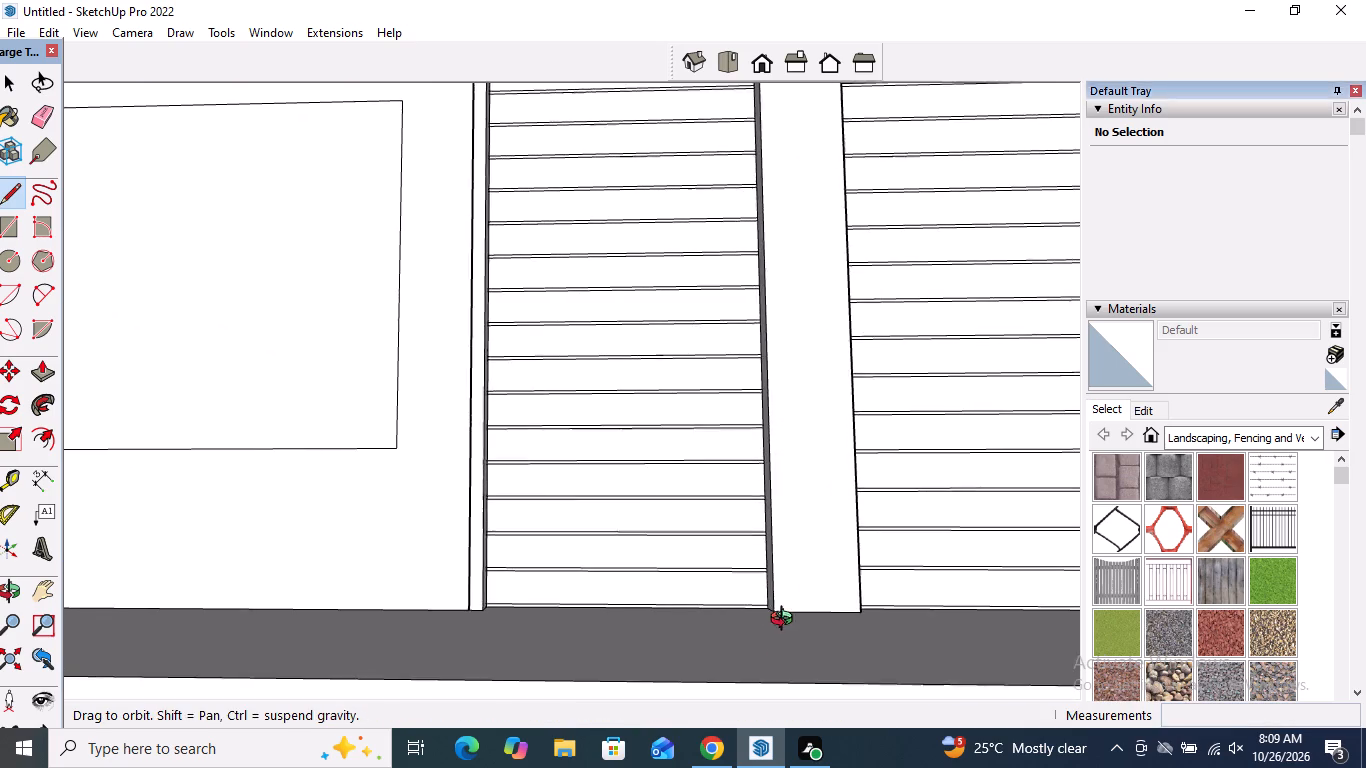
pyautogui.moveTo(786, 621); pyautogui.dragTo(784, 646, button='middle')
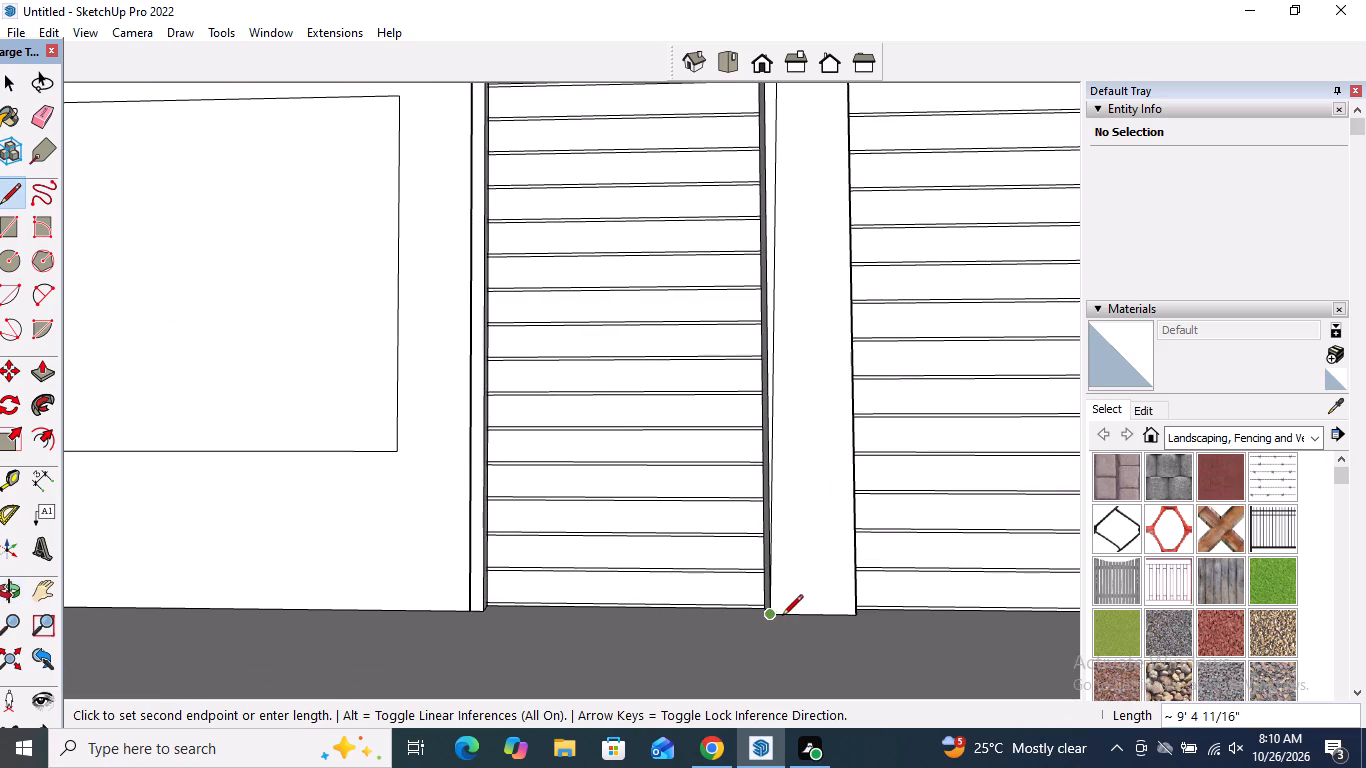
pyautogui.click(784, 617)
# Draw a matching three-sided frame outline around the wide shutter opening, about 9' 4 11/16" high and 10' 2" wide.
pyautogui.scroll(4, 831, 608)
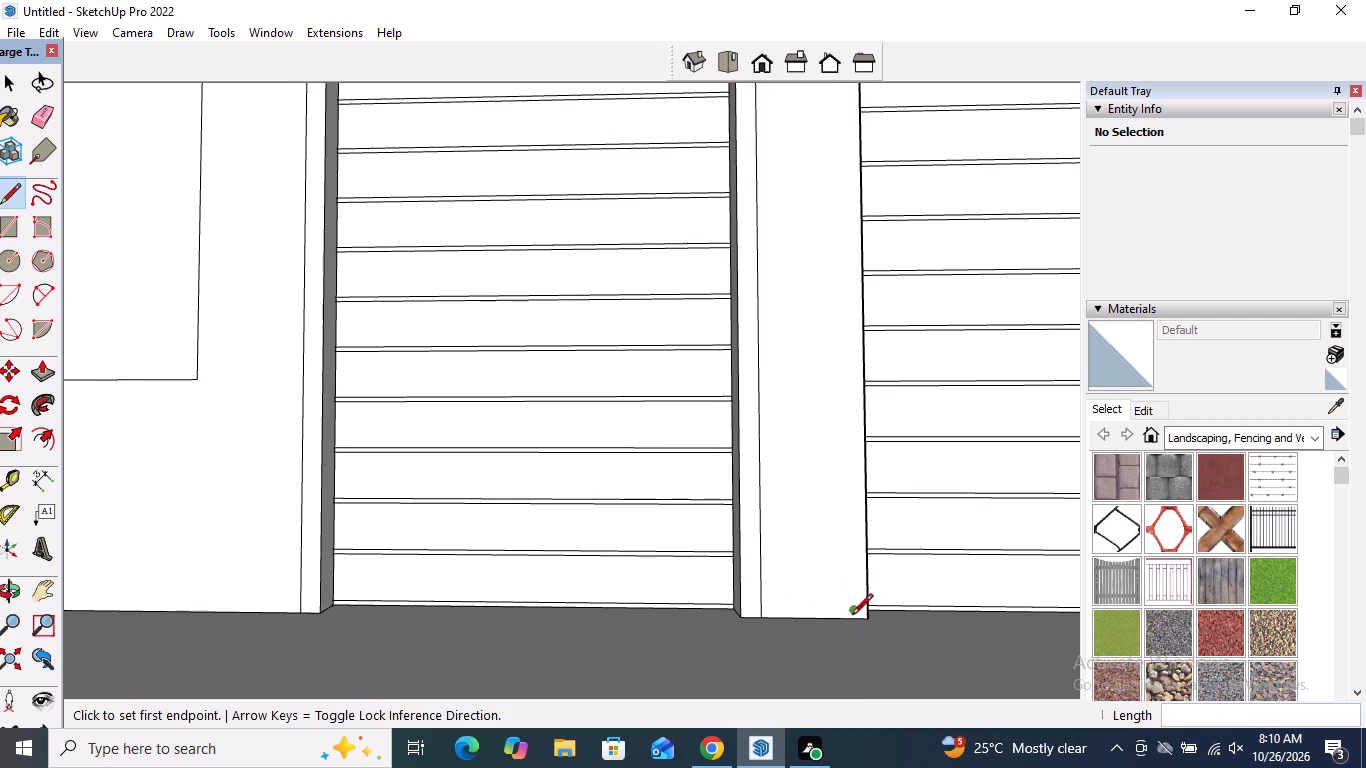
pyautogui.click(849, 620)
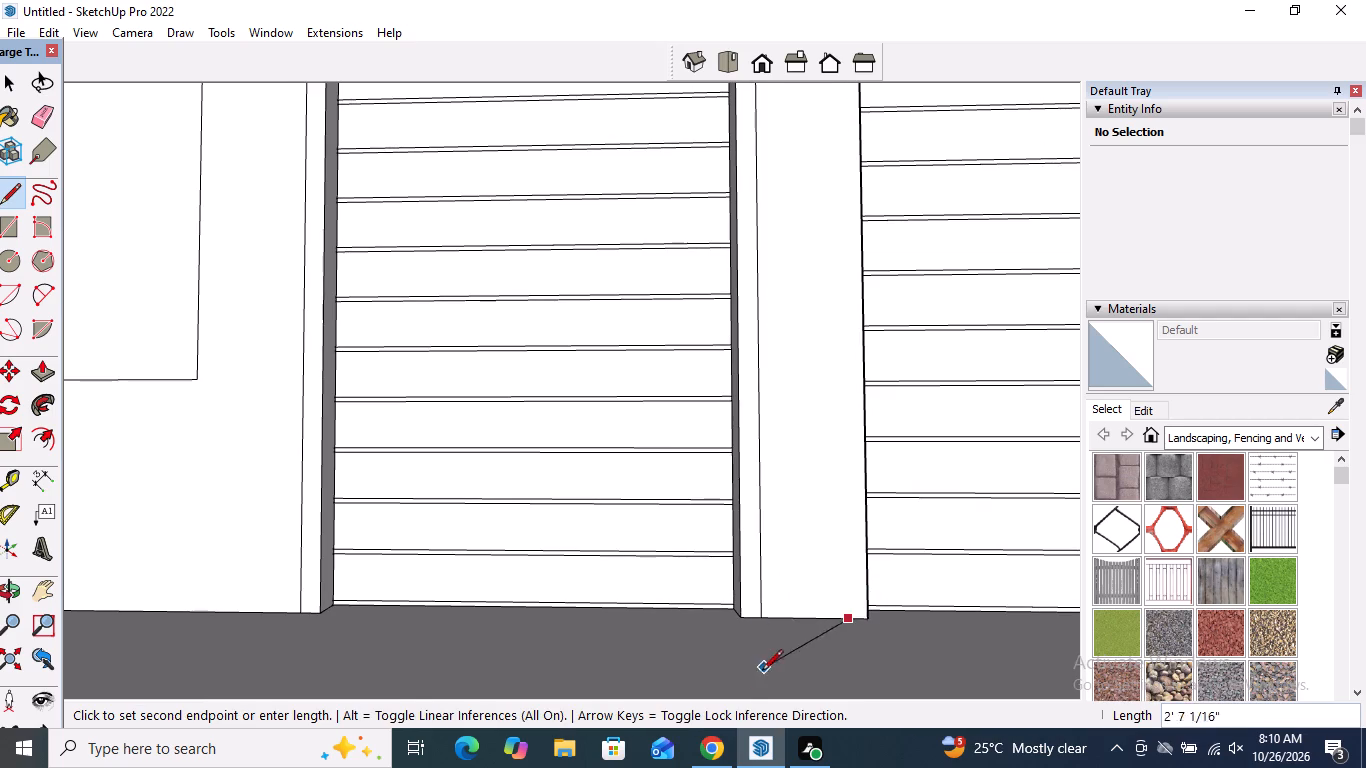
pyautogui.scroll(-16, 750, 689)
pyautogui.scroll(-8, 785, 650)
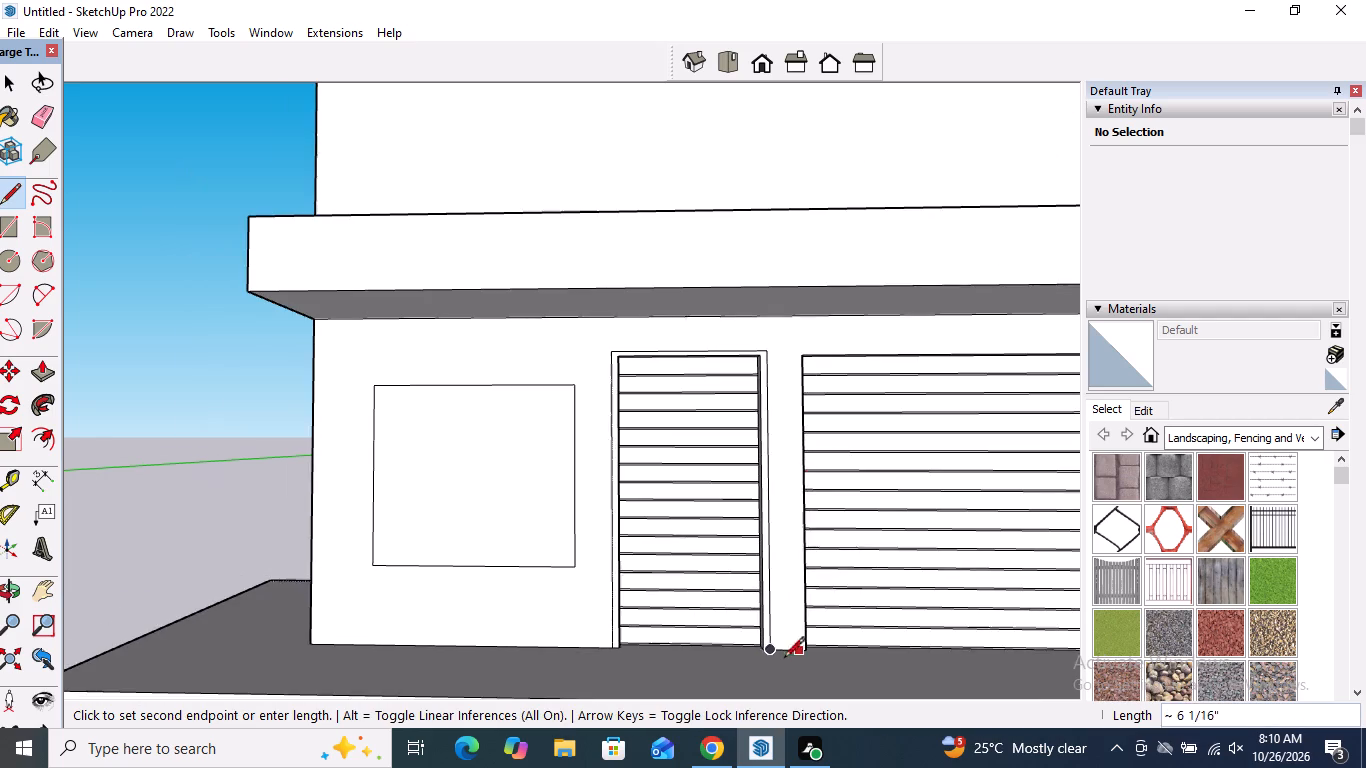
pyautogui.scroll(12, 780, 343)
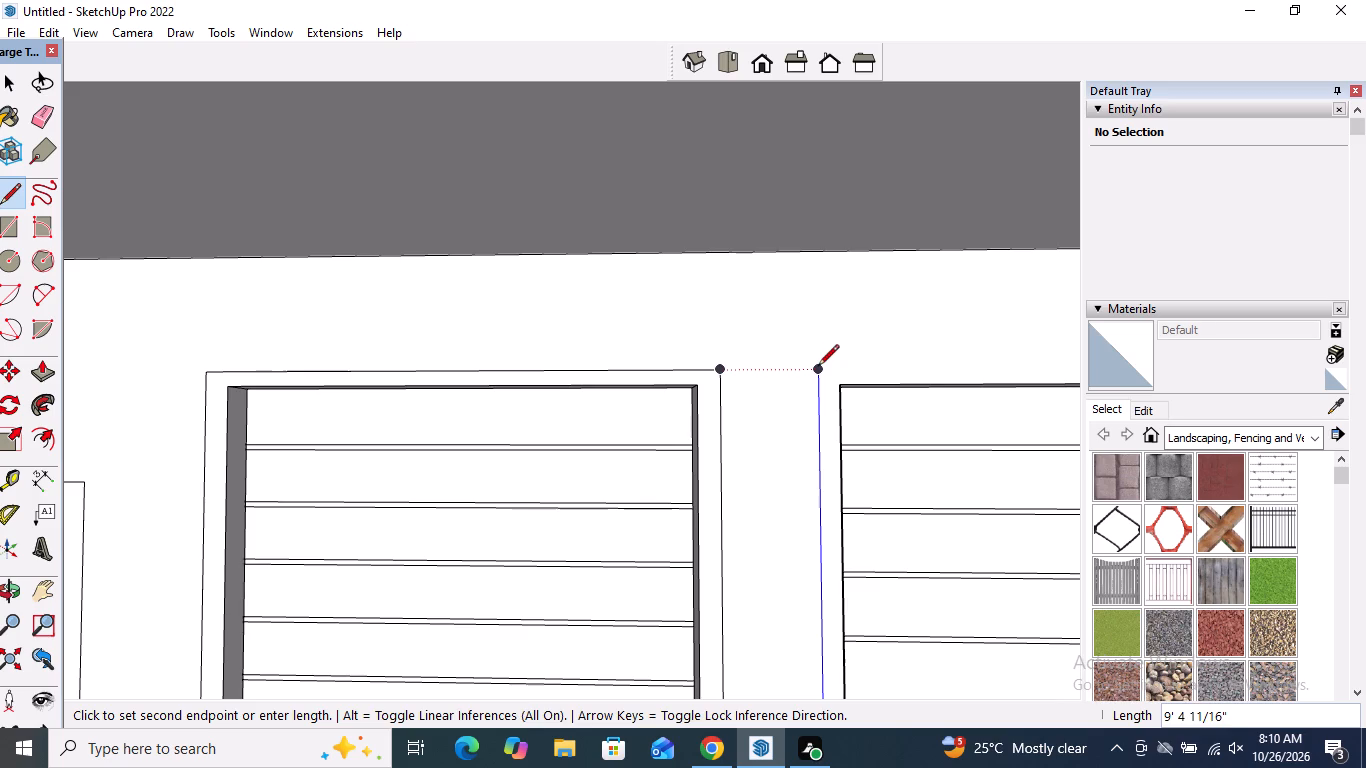
pyautogui.click(818, 367)
pyautogui.scroll(-10, 685, 370)
pyautogui.scroll(-3, 563, 368)
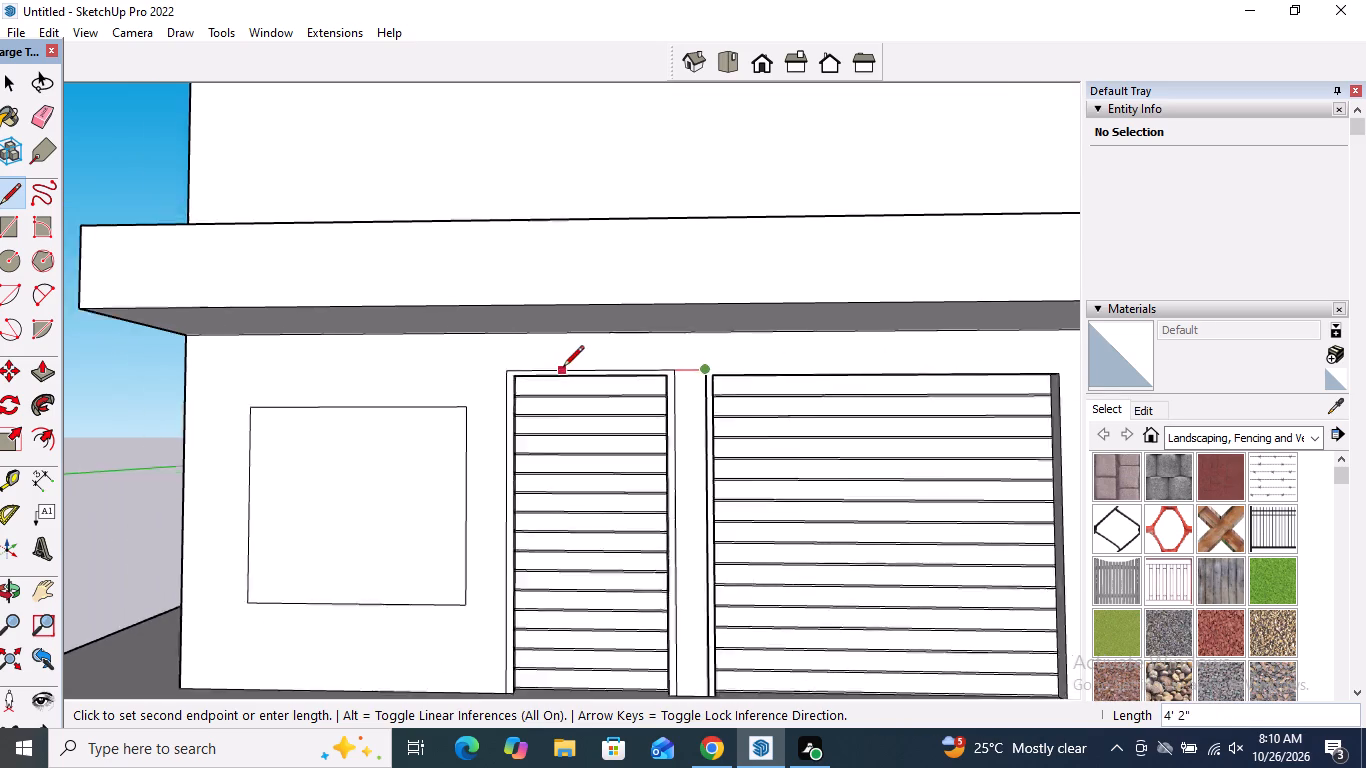
pyautogui.scroll(-2, 563, 368)
pyautogui.scroll(8, 944, 367)
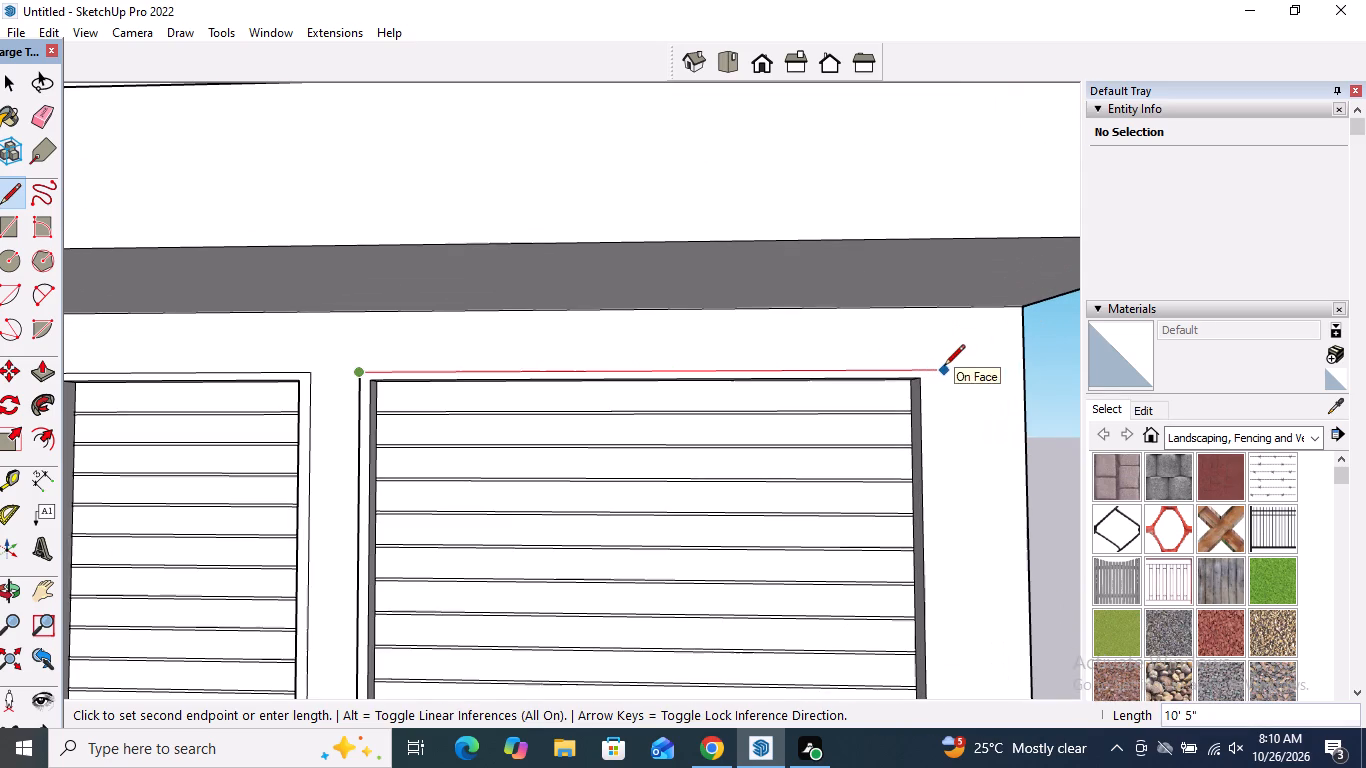
pyautogui.scroll(4, 937, 370)
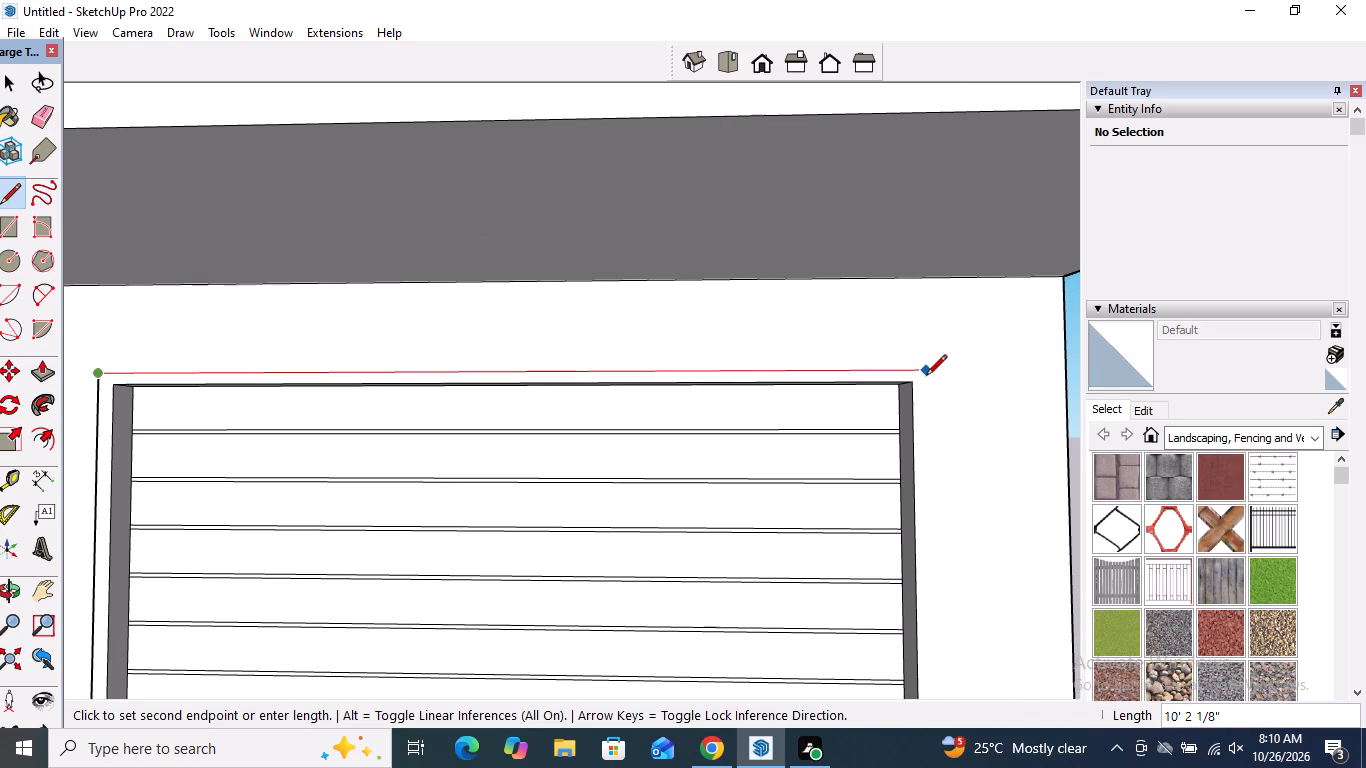
pyautogui.click(932, 377)
pyautogui.scroll(-5, 932, 377)
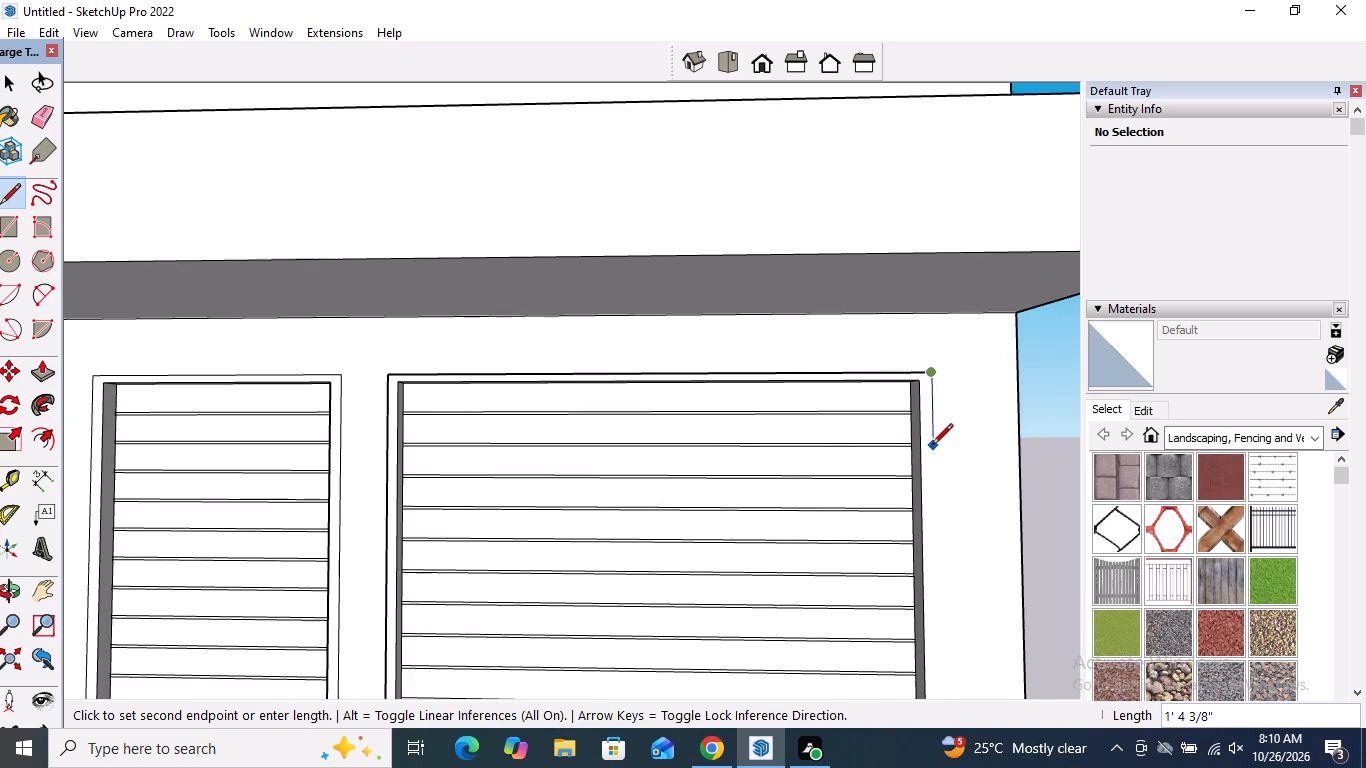
pyautogui.scroll(-10, 934, 426)
pyautogui.scroll(10, 942, 627)
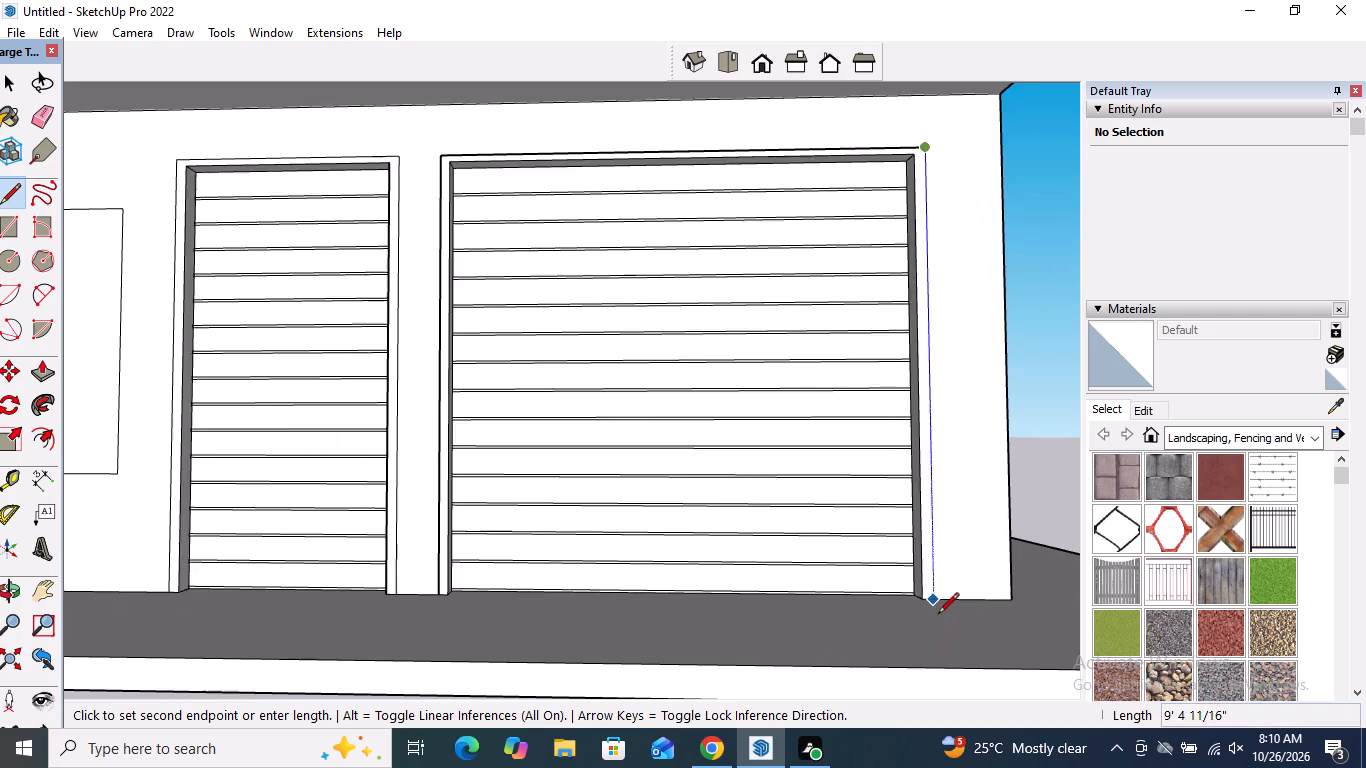
pyautogui.scroll(3, 938, 615)
pyautogui.click(935, 596)
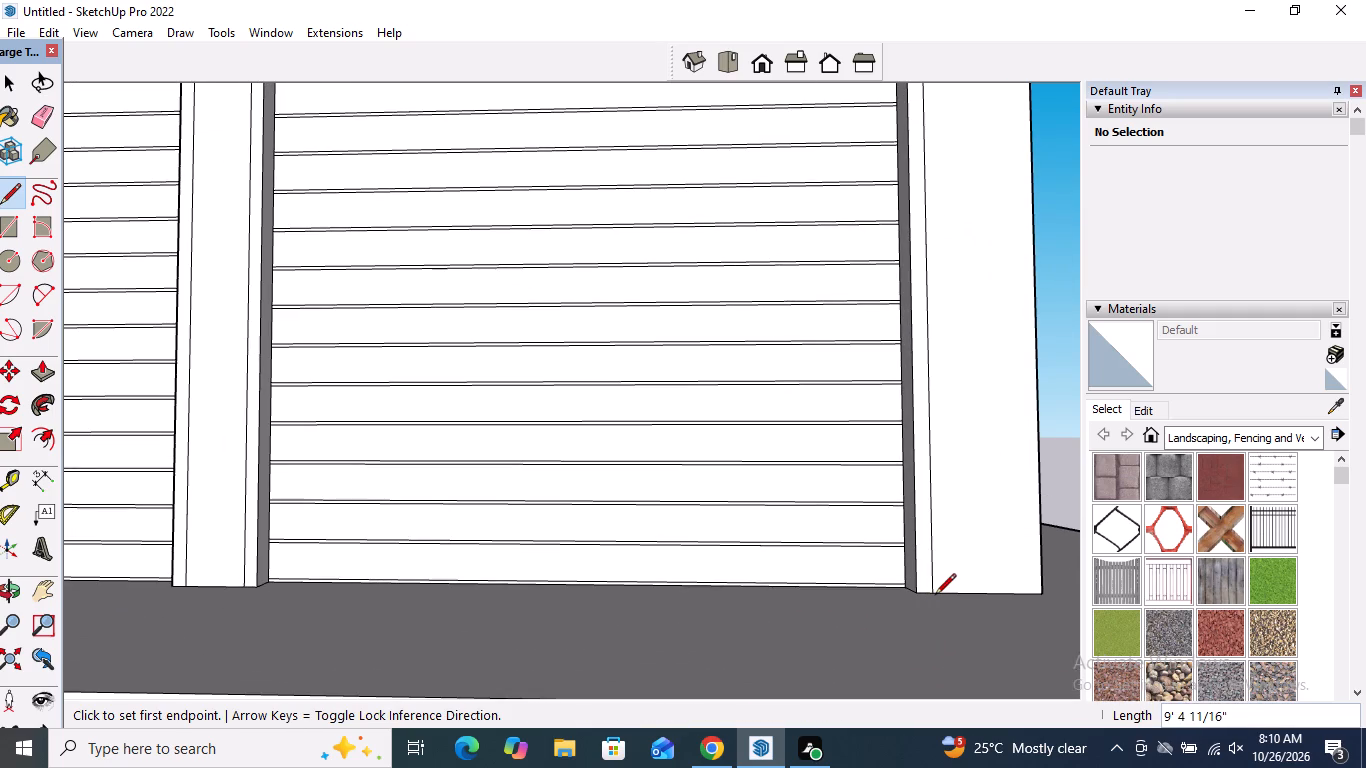
pyautogui.press('space')
pyautogui.scroll(-11, 643, 551)
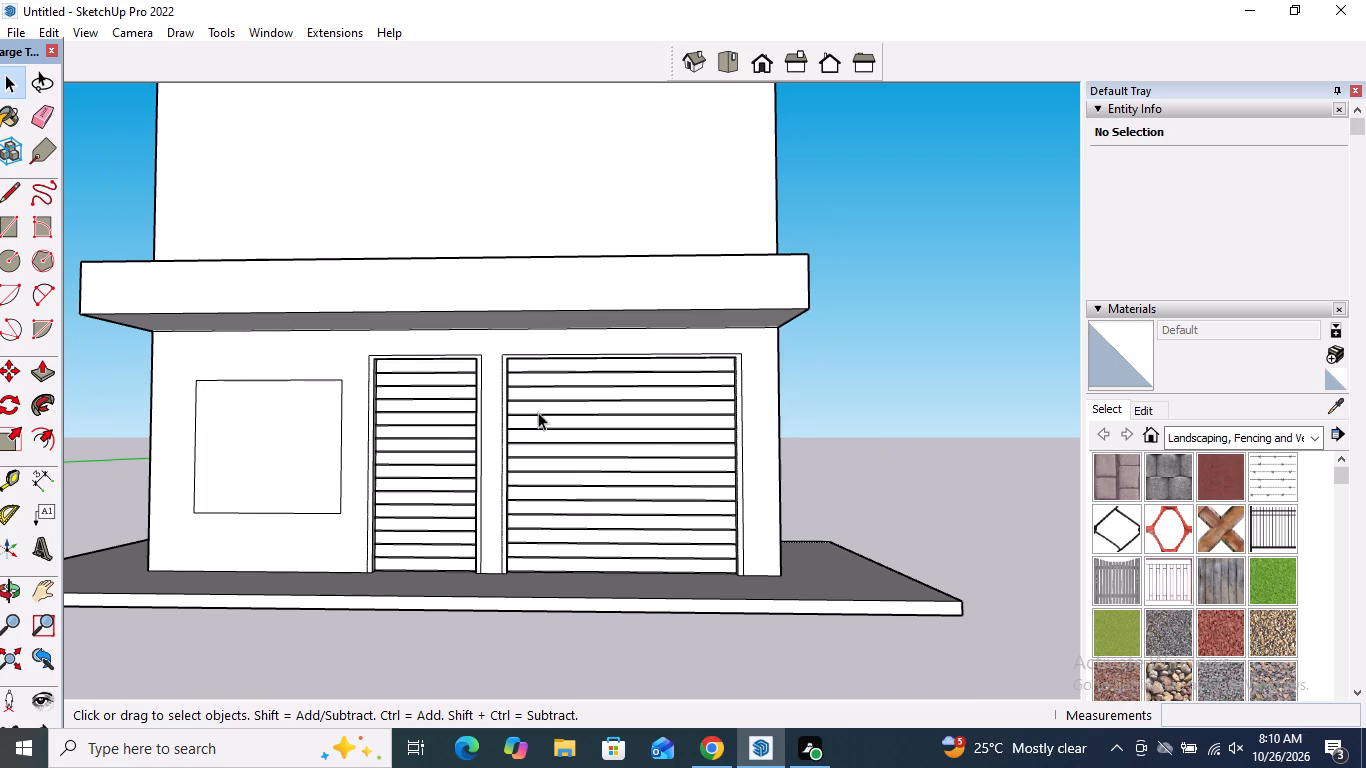
# Offset the ground-floor window rectangle inward by about 4 1/8" for the window frame.
pyautogui.click(46, 444)
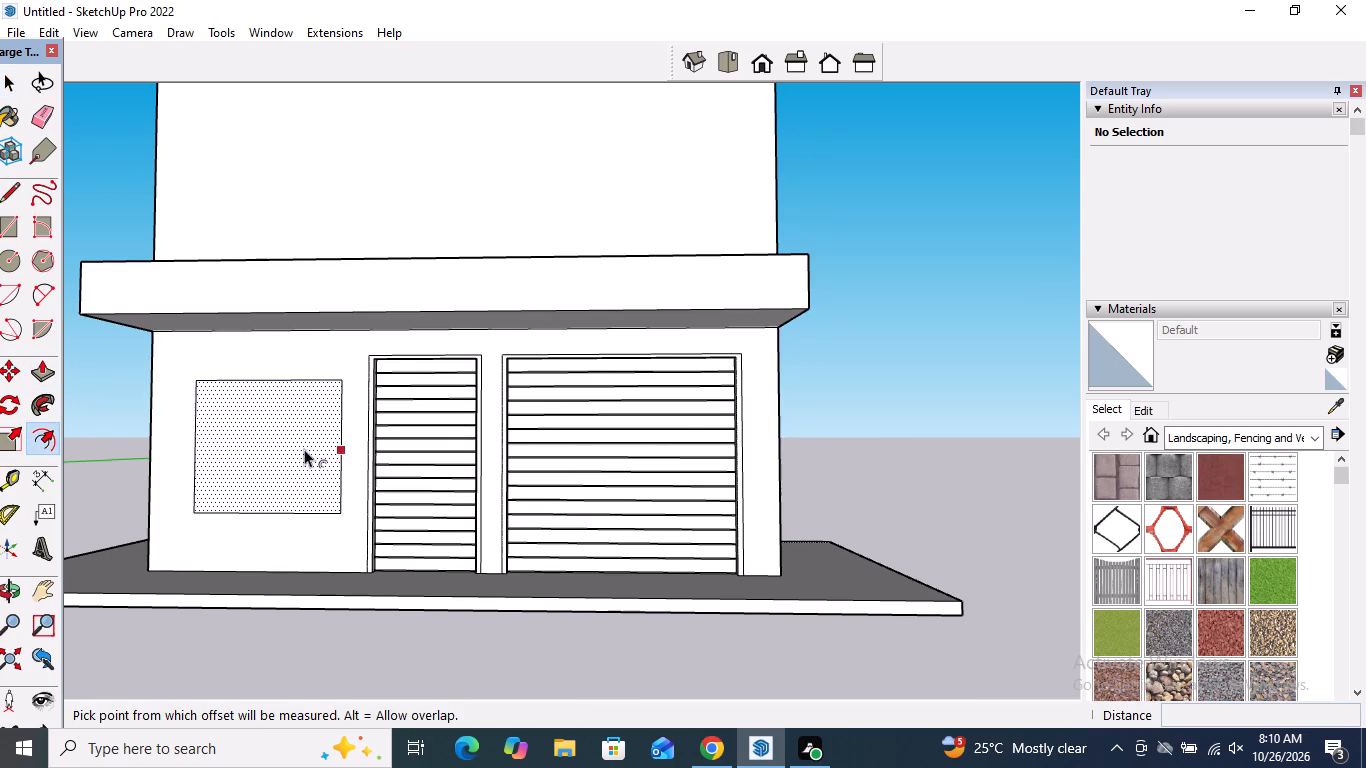
pyautogui.click(207, 436)
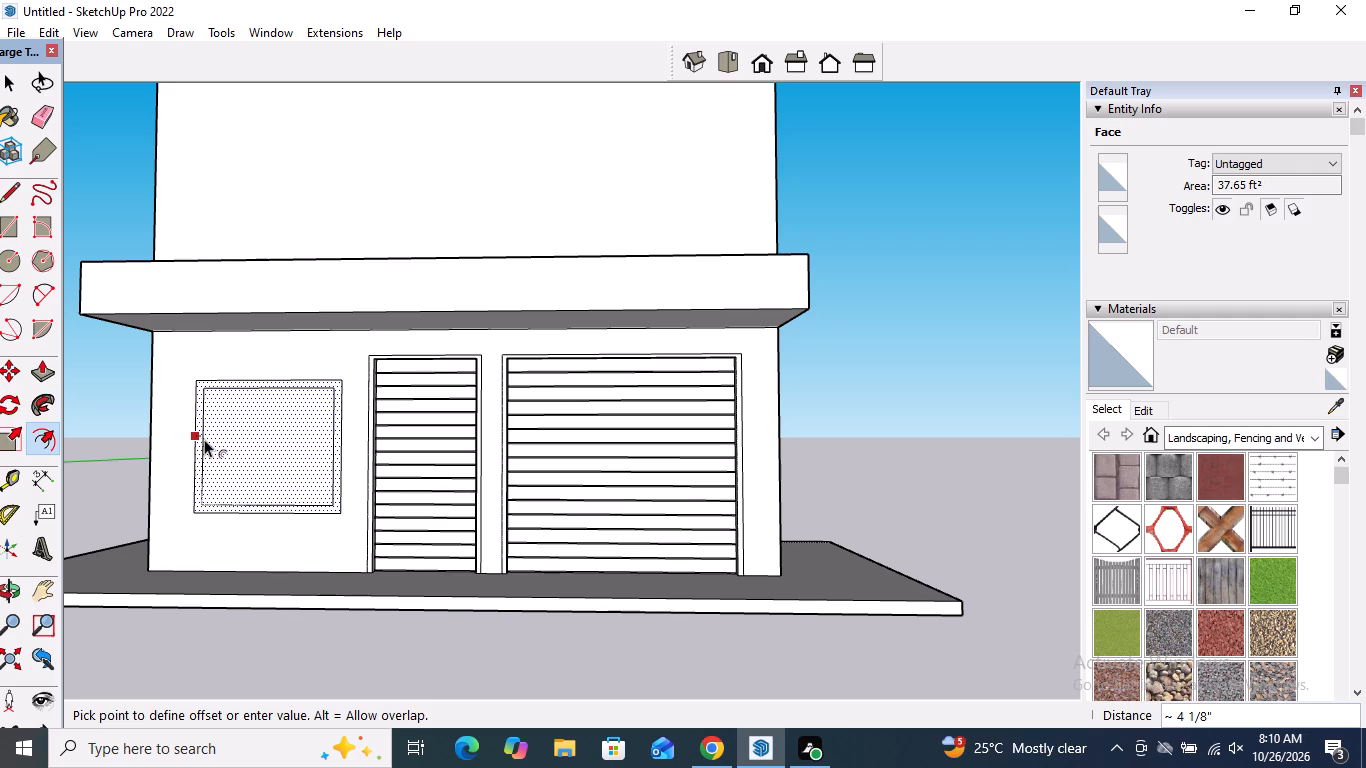
pyautogui.click(203, 439)
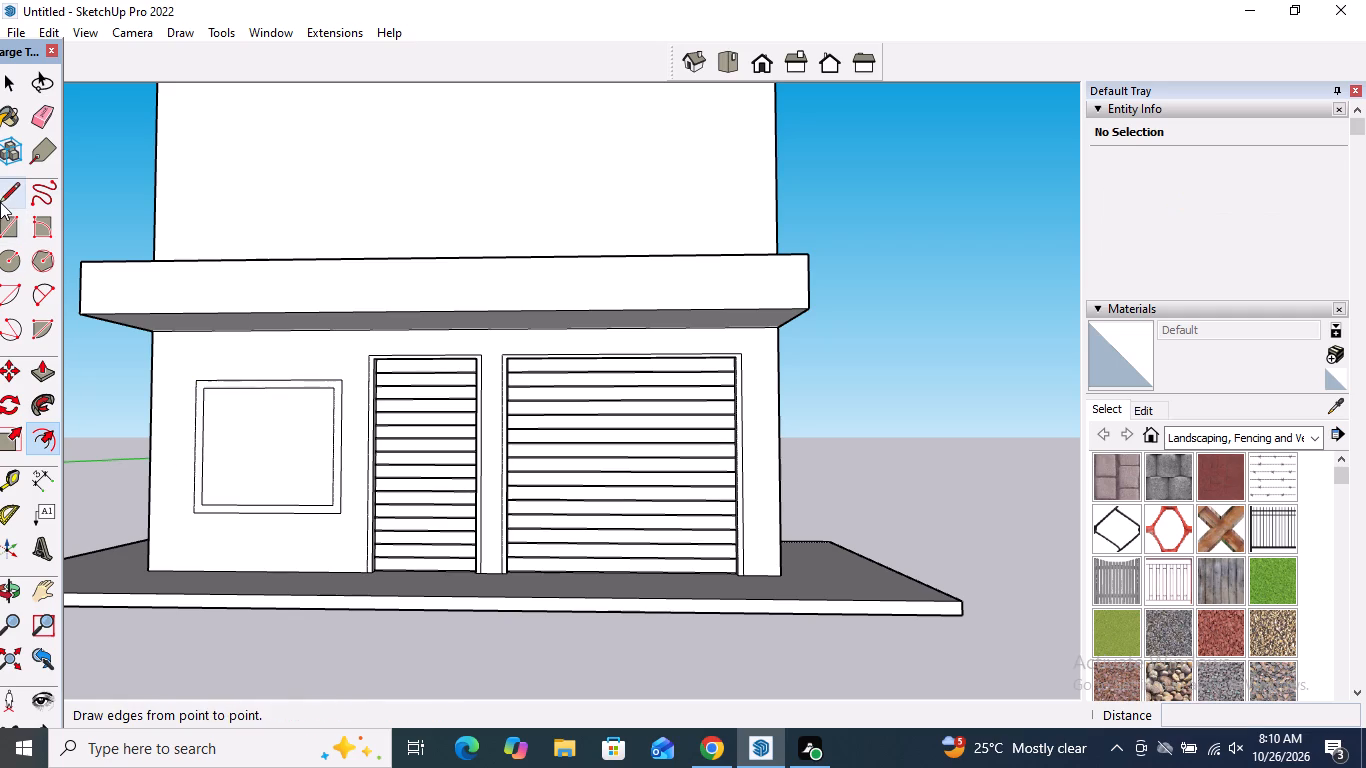
# Draw a vertical centre line about 5' 1 1/4" long between the midpoints of the inner window rectangle's top and bottom edges.
pyautogui.click(0, 198)
pyautogui.scroll(3, 288, 426)
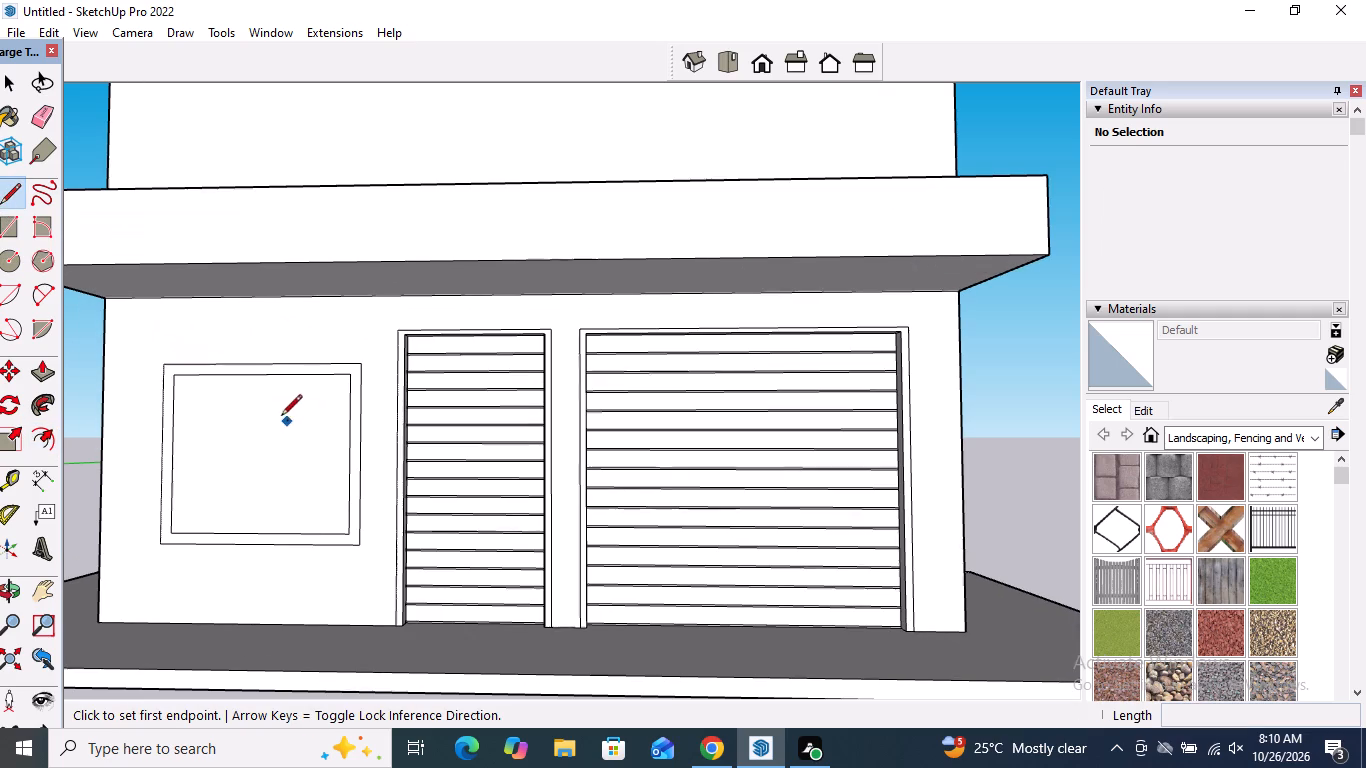
pyautogui.click(262, 376)
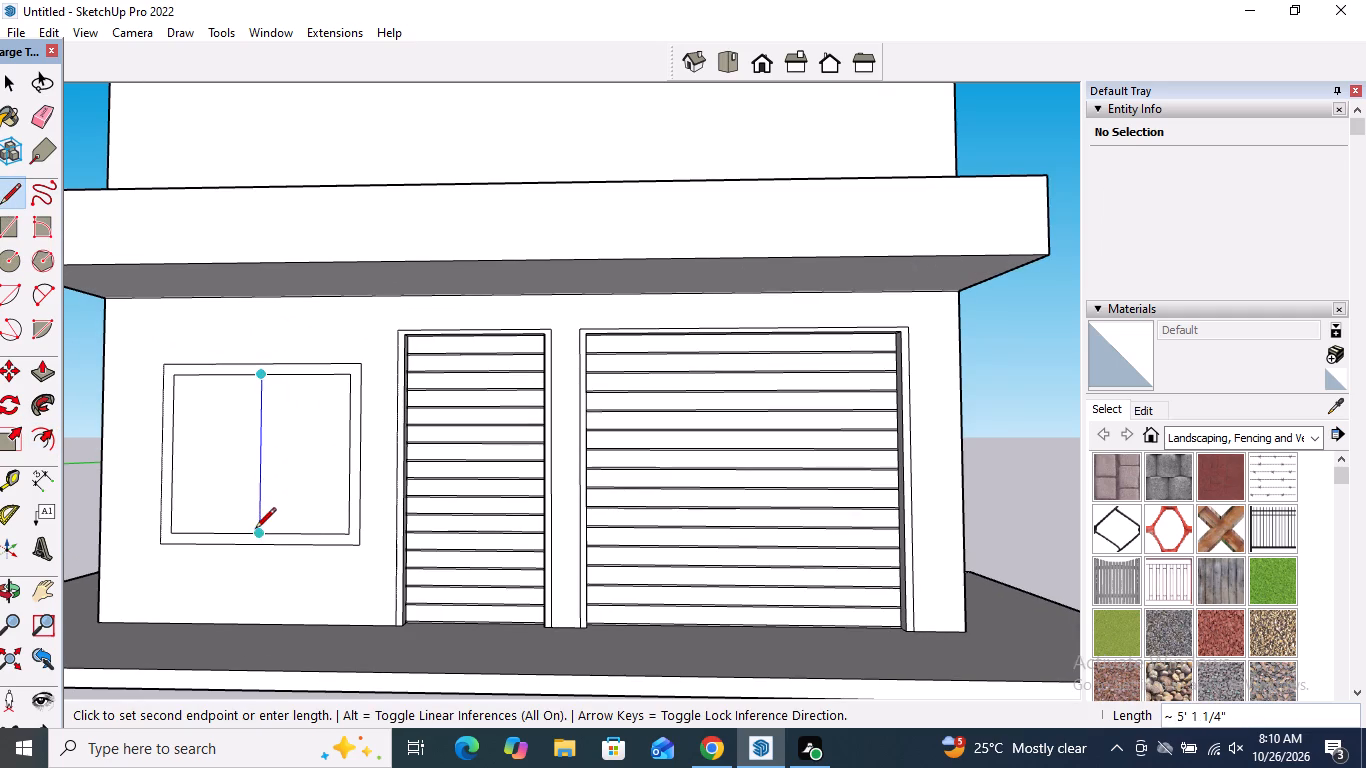
pyautogui.click(255, 538)
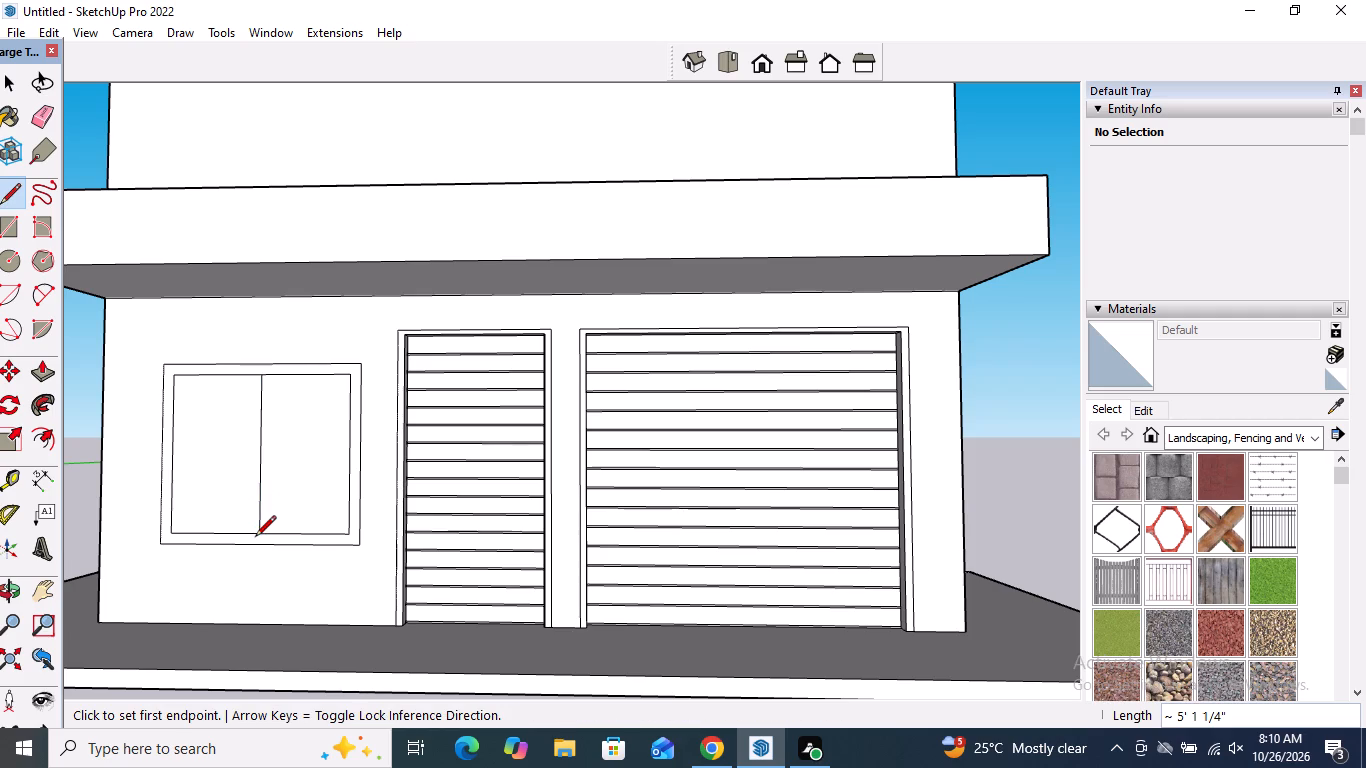
# Copy the window's centre line about 1 9/16" toward the door, and copy that line back about 2 15/16" to the other side.
pyautogui.scroll(4, 255, 538)
pyautogui.press('space')
pyautogui.click(260, 524)
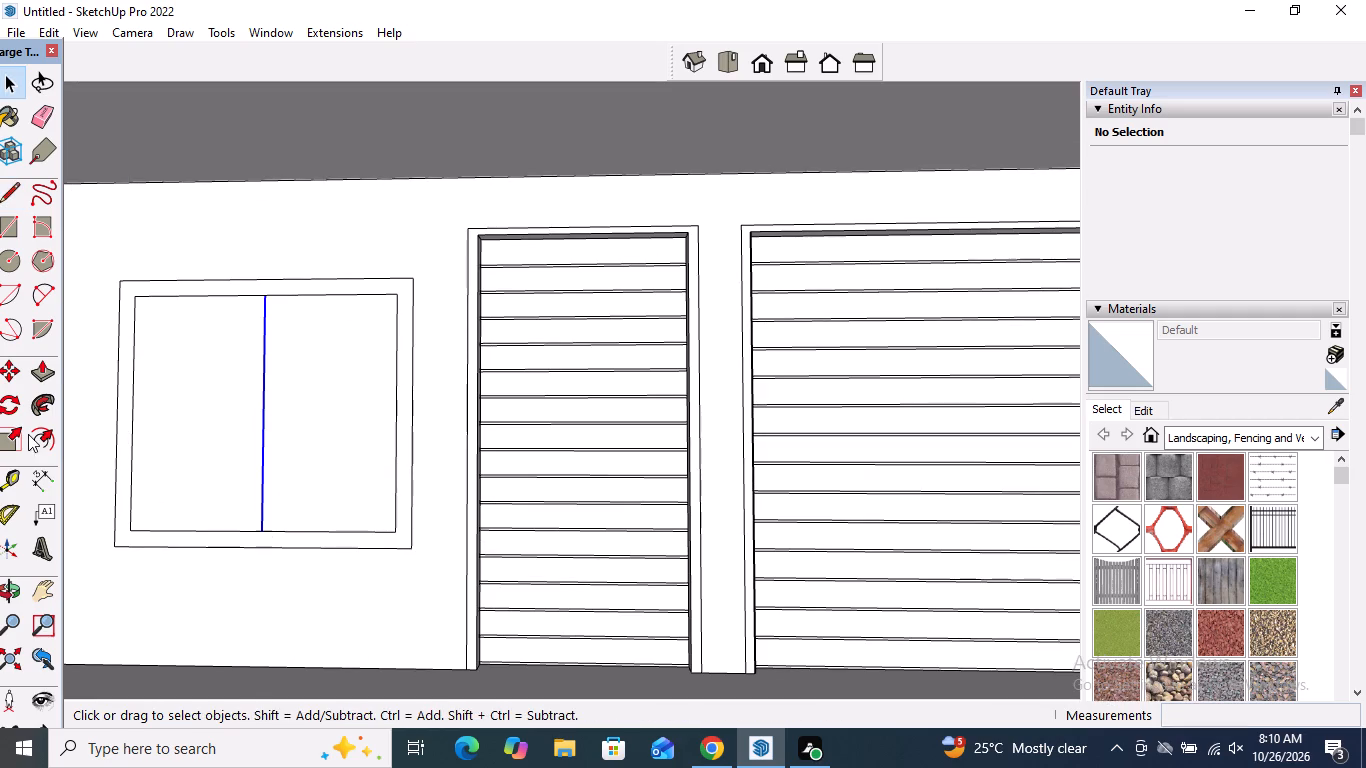
pyautogui.click(4, 385)
pyautogui.scroll(7, 257, 551)
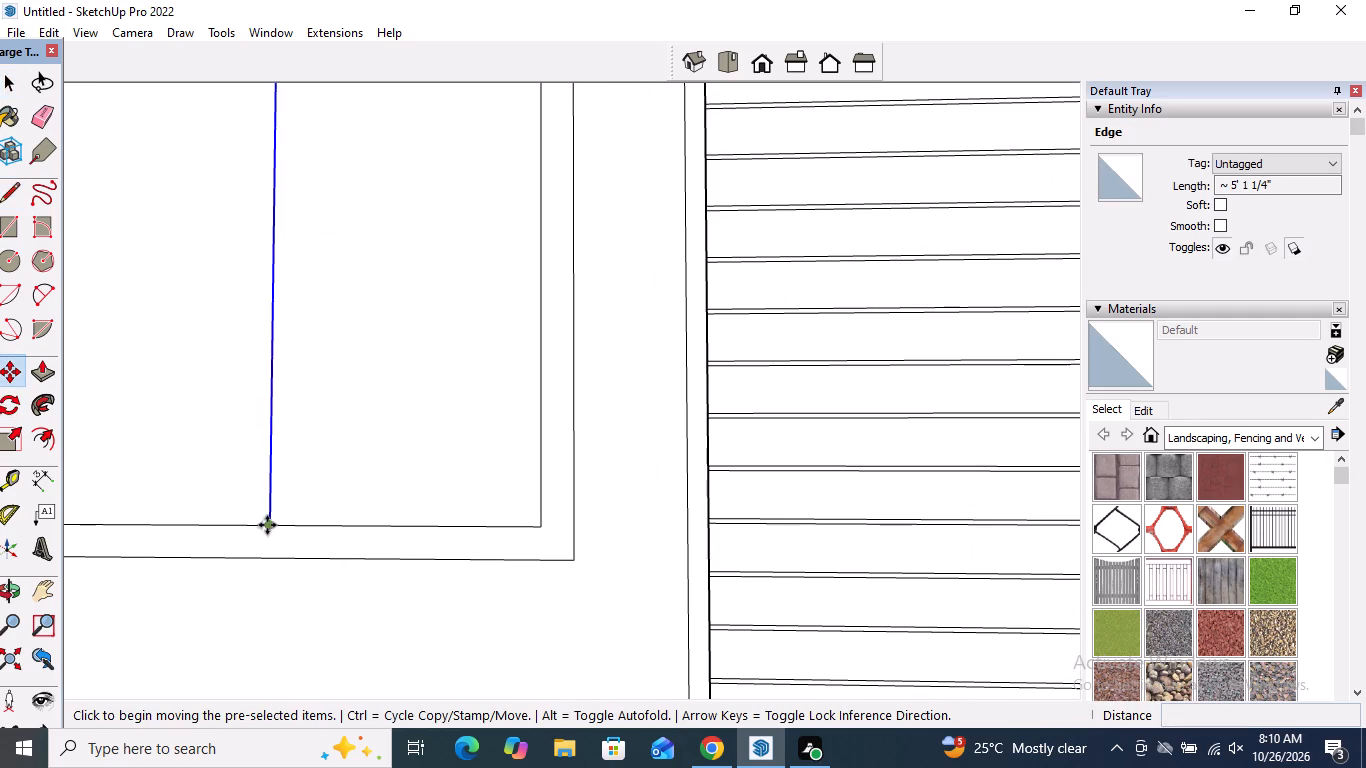
pyautogui.click(268, 524)
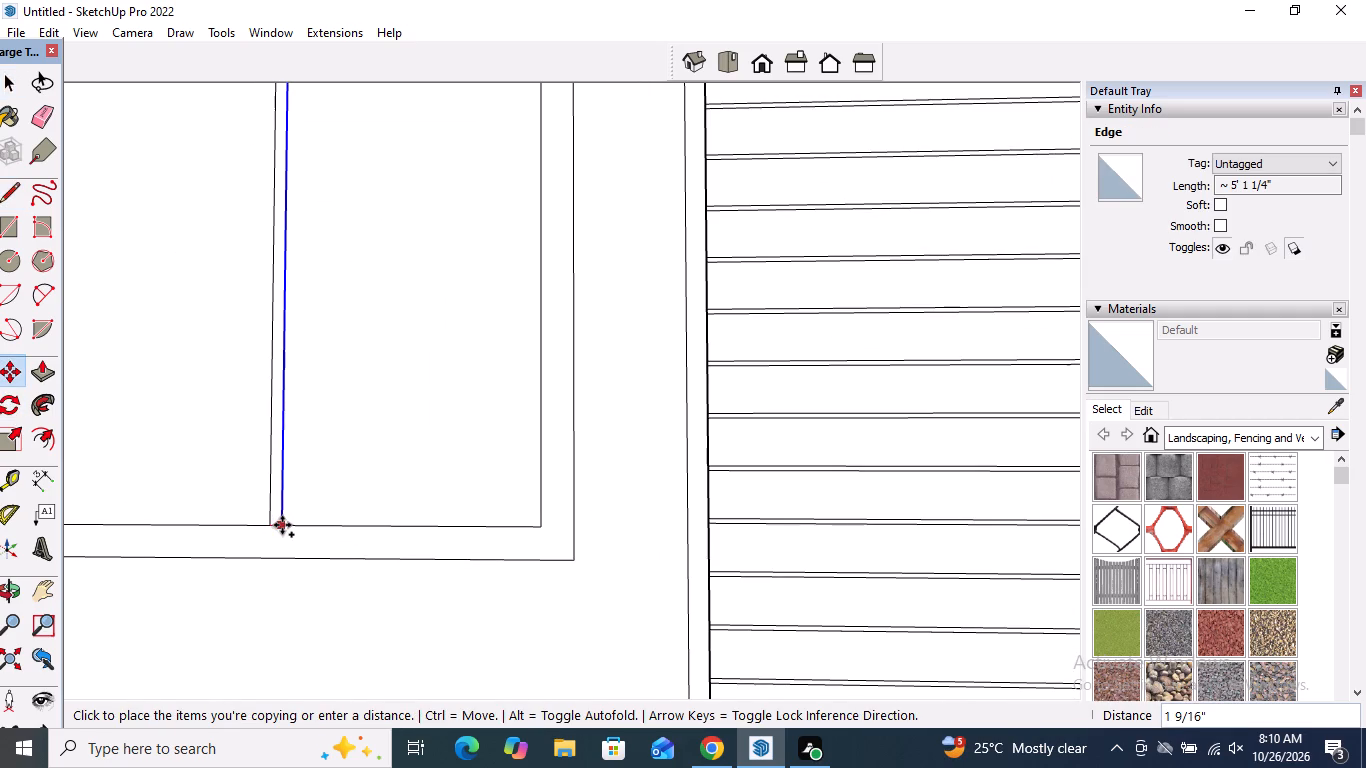
pyautogui.click(282, 525)
pyautogui.click(280, 527)
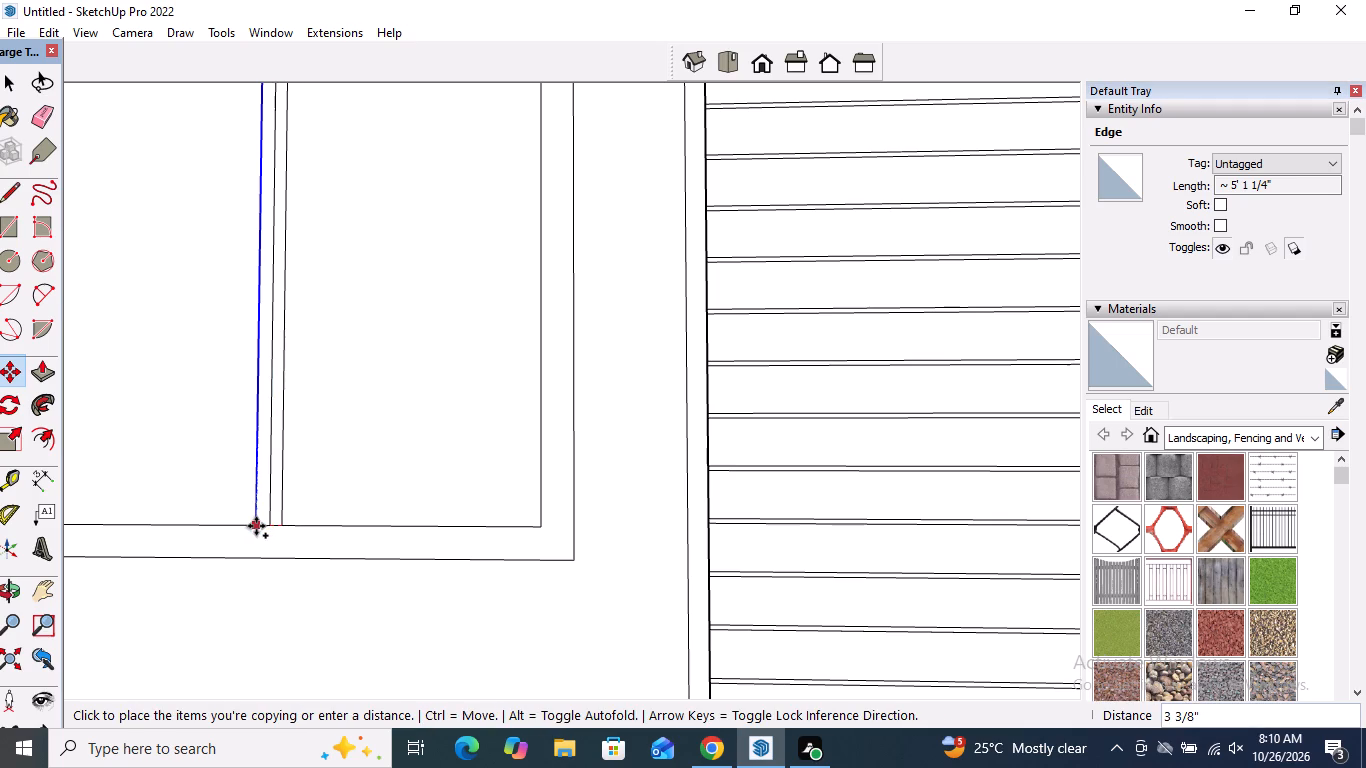
pyautogui.scroll(6, 256, 526)
pyautogui.click(262, 528)
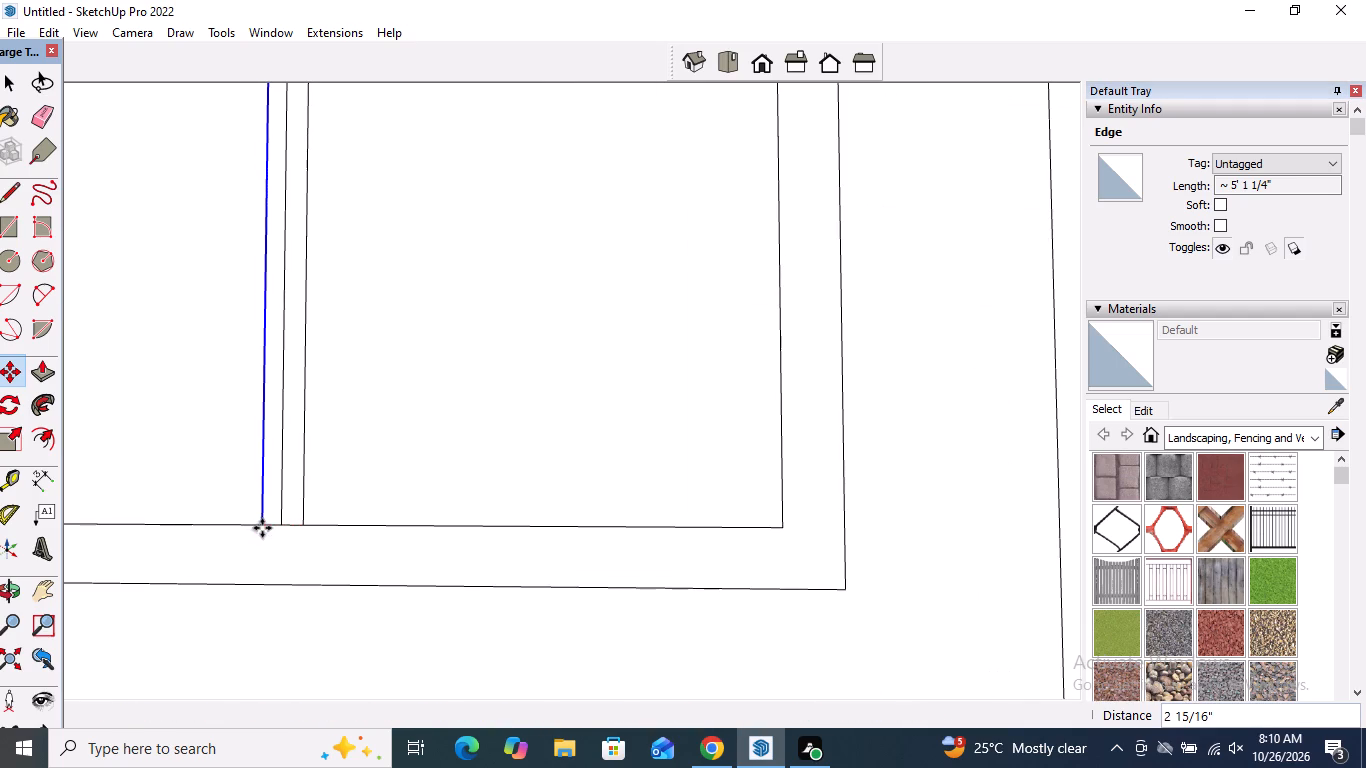
# Delete the original centre line between the two copied mullion lines in the window.
pyautogui.press('space')
pyautogui.click(280, 513)
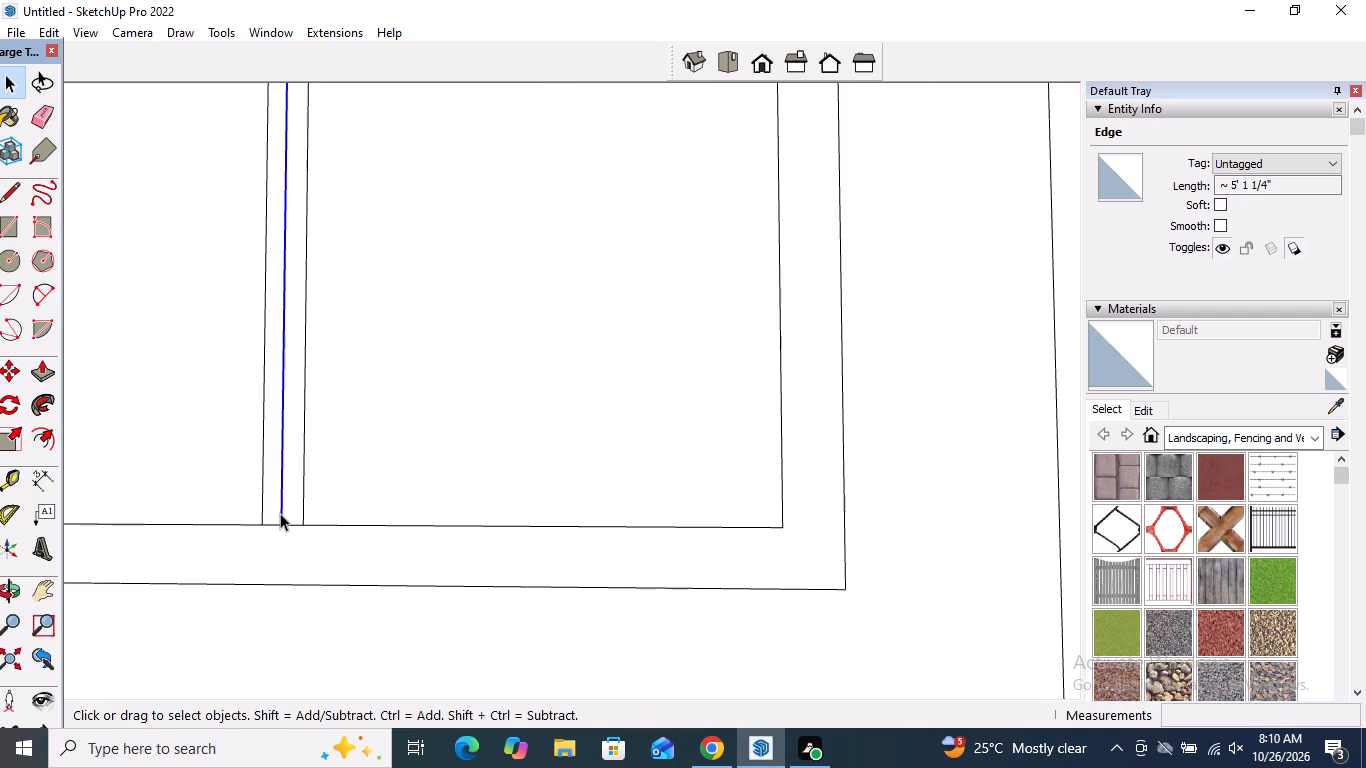
pyautogui.press('Delete')
pyautogui.scroll(-6, 281, 527)
pyautogui.scroll(-6, 362, 569)
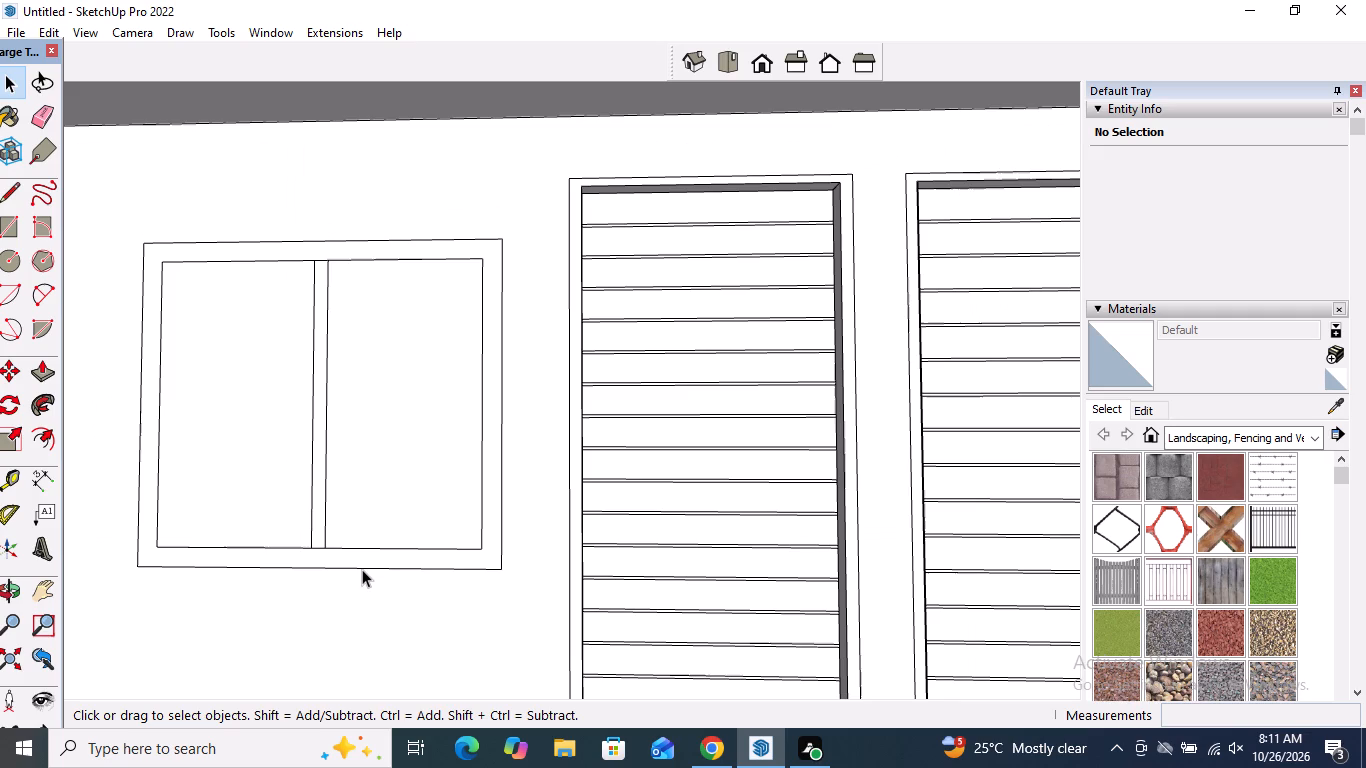
# Draw two closely spaced horizontal lines, each about 5' 9 5/8" long, across the upper part of the inner window rectangle.
pyautogui.scroll(-4, 362, 569)
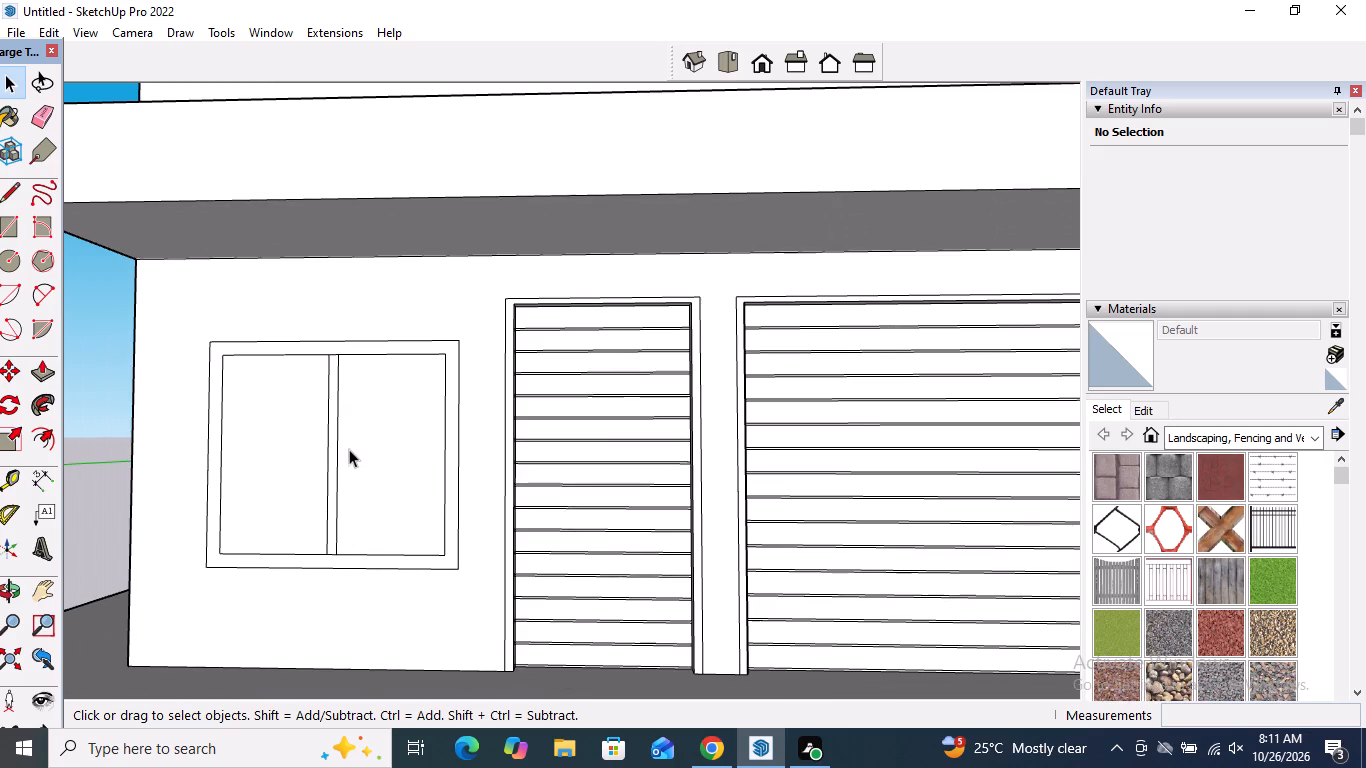
pyautogui.scroll(1, 349, 436)
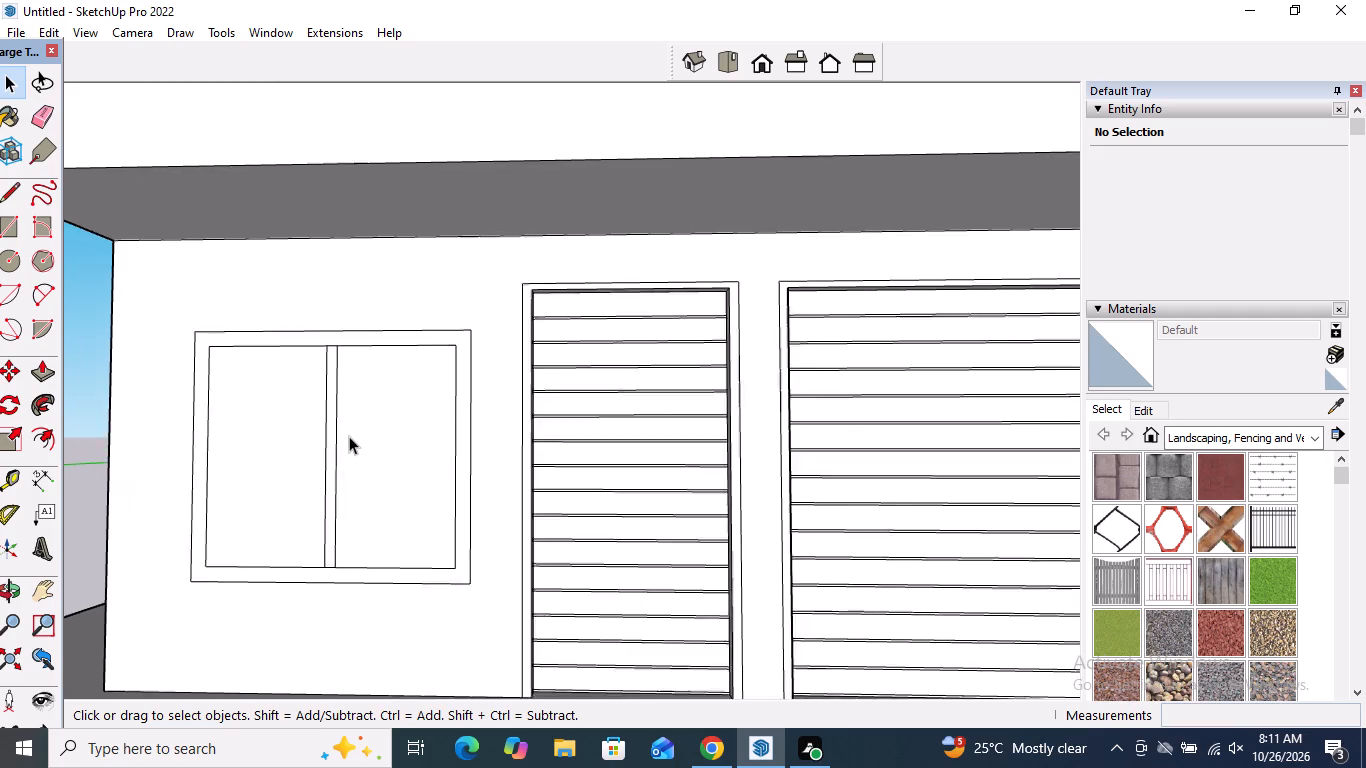
pyautogui.scroll(1, 349, 436)
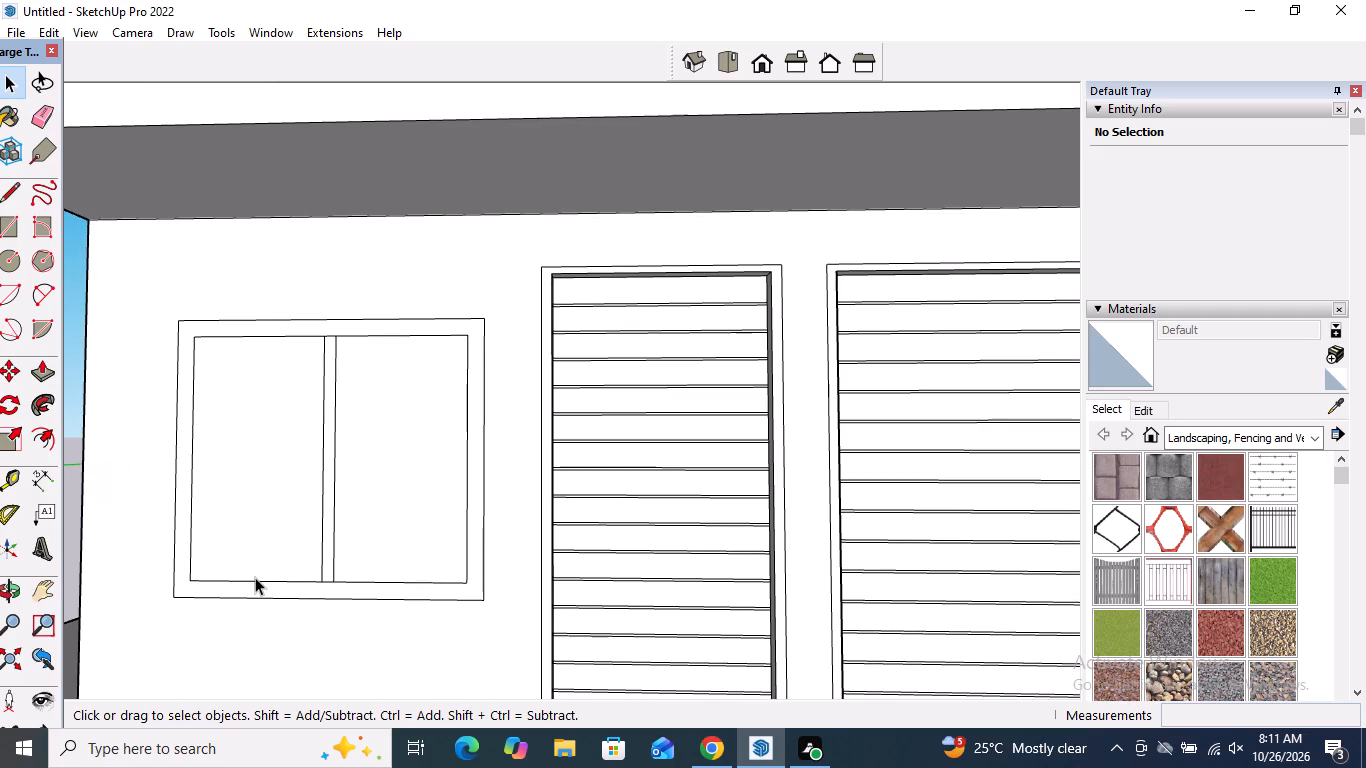
pyautogui.click(255, 577)
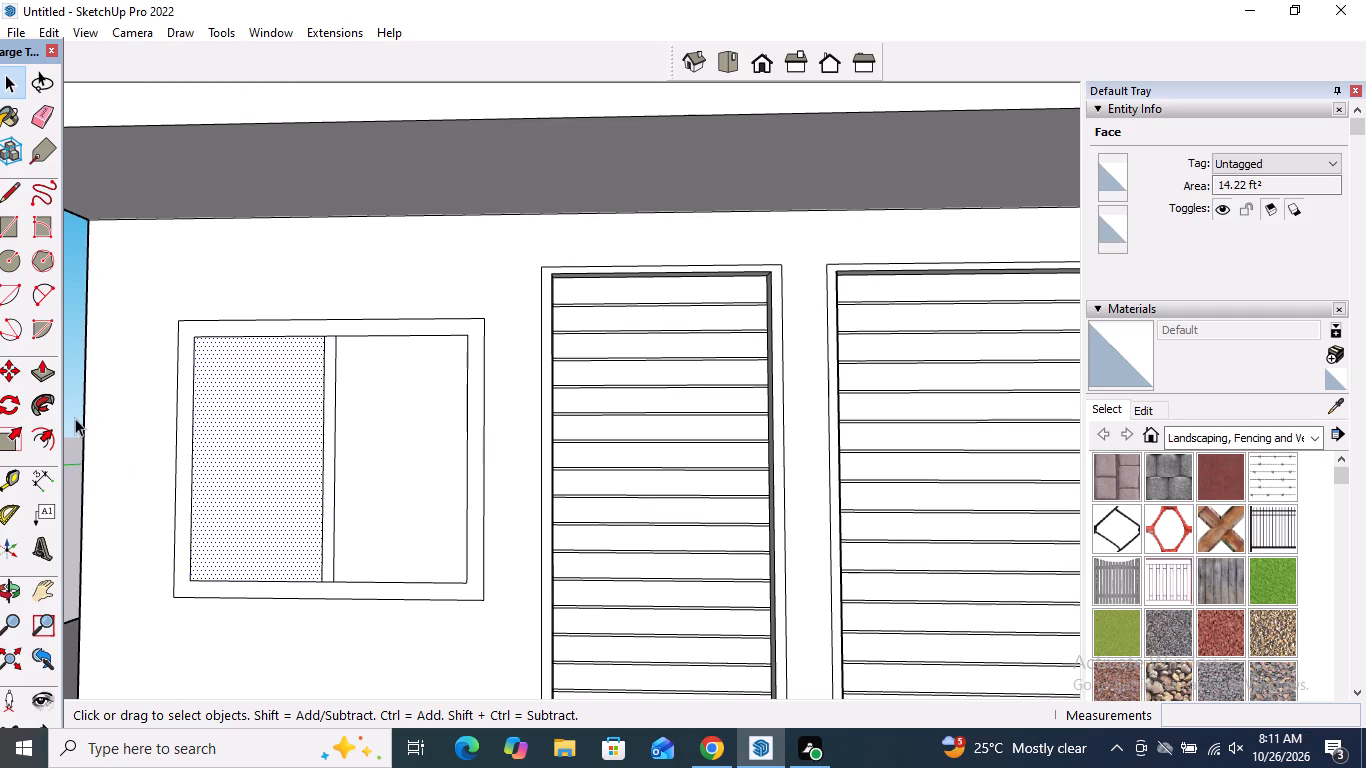
pyautogui.click(73, 417)
pyautogui.click(4, 194)
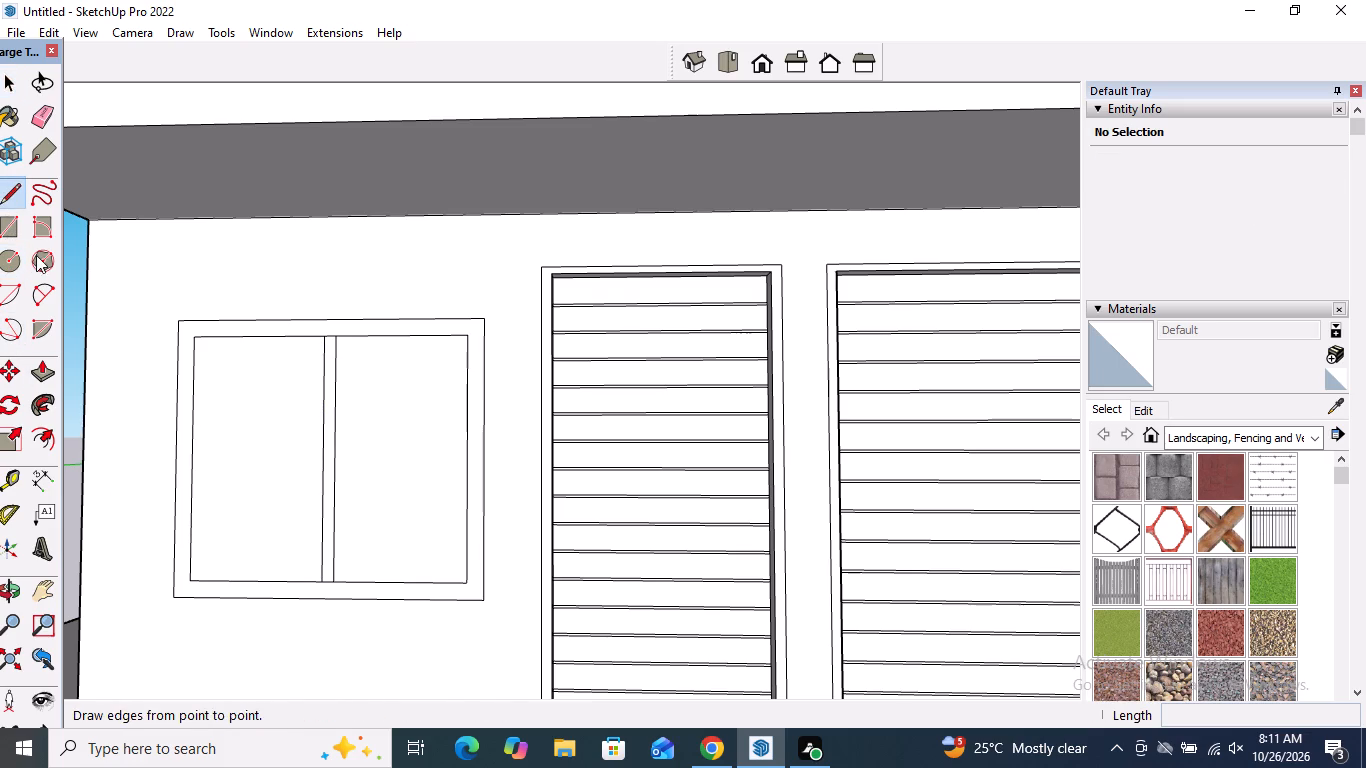
pyautogui.click(194, 405)
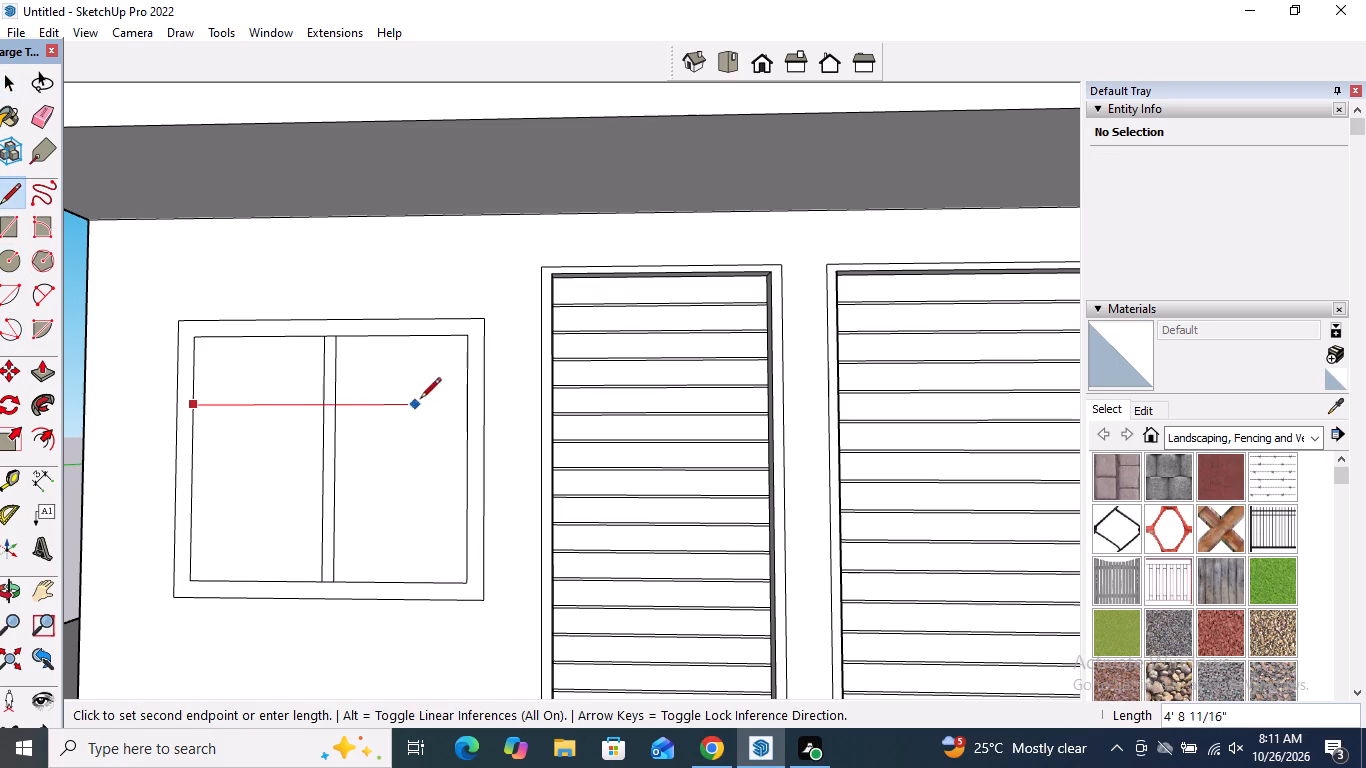
pyautogui.click(470, 409)
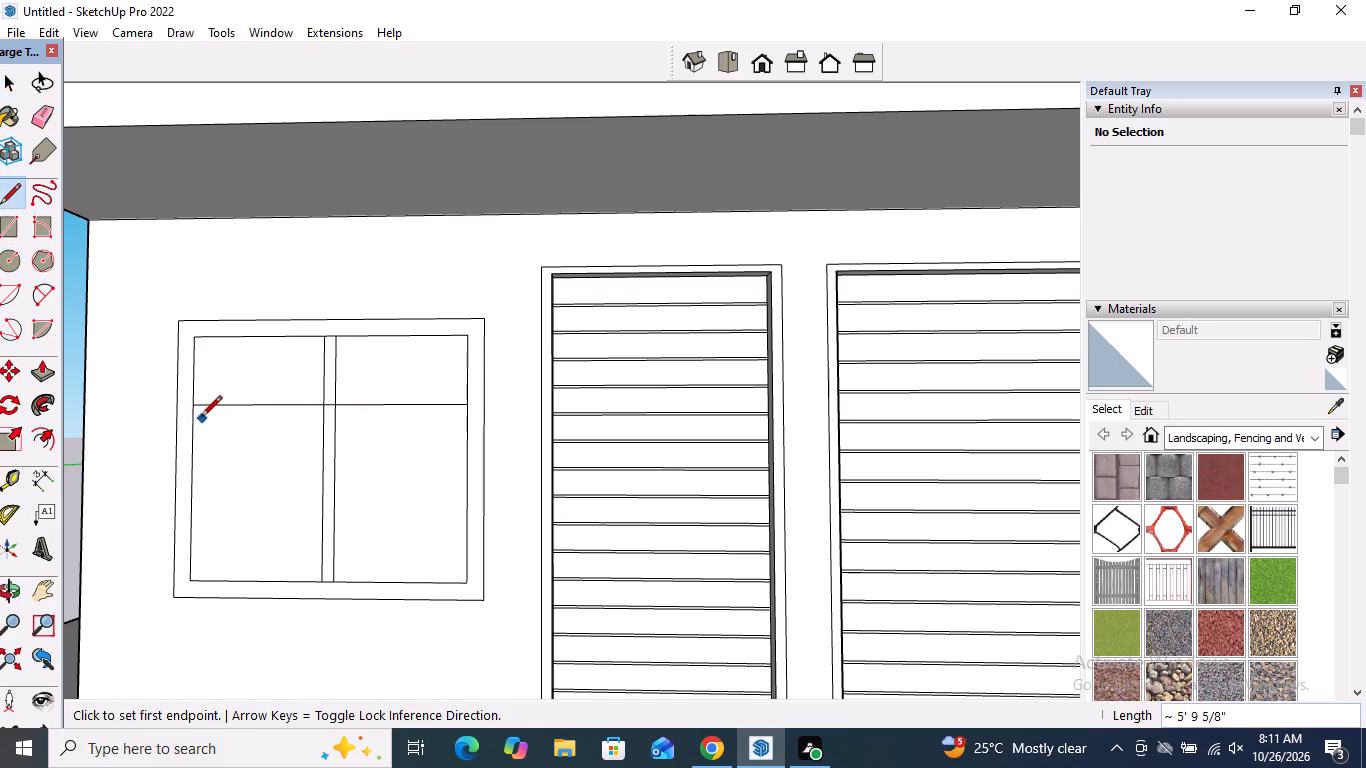
pyautogui.click(195, 417)
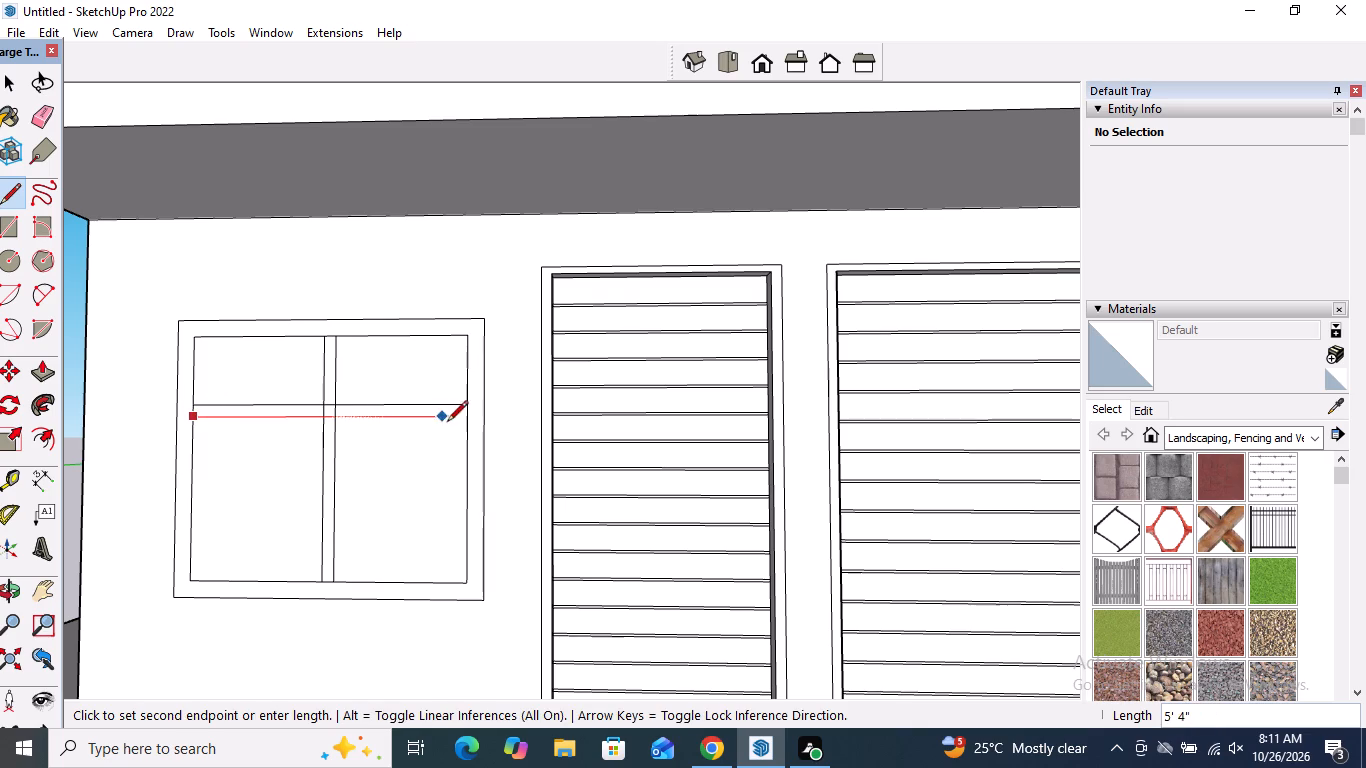
pyautogui.click(464, 420)
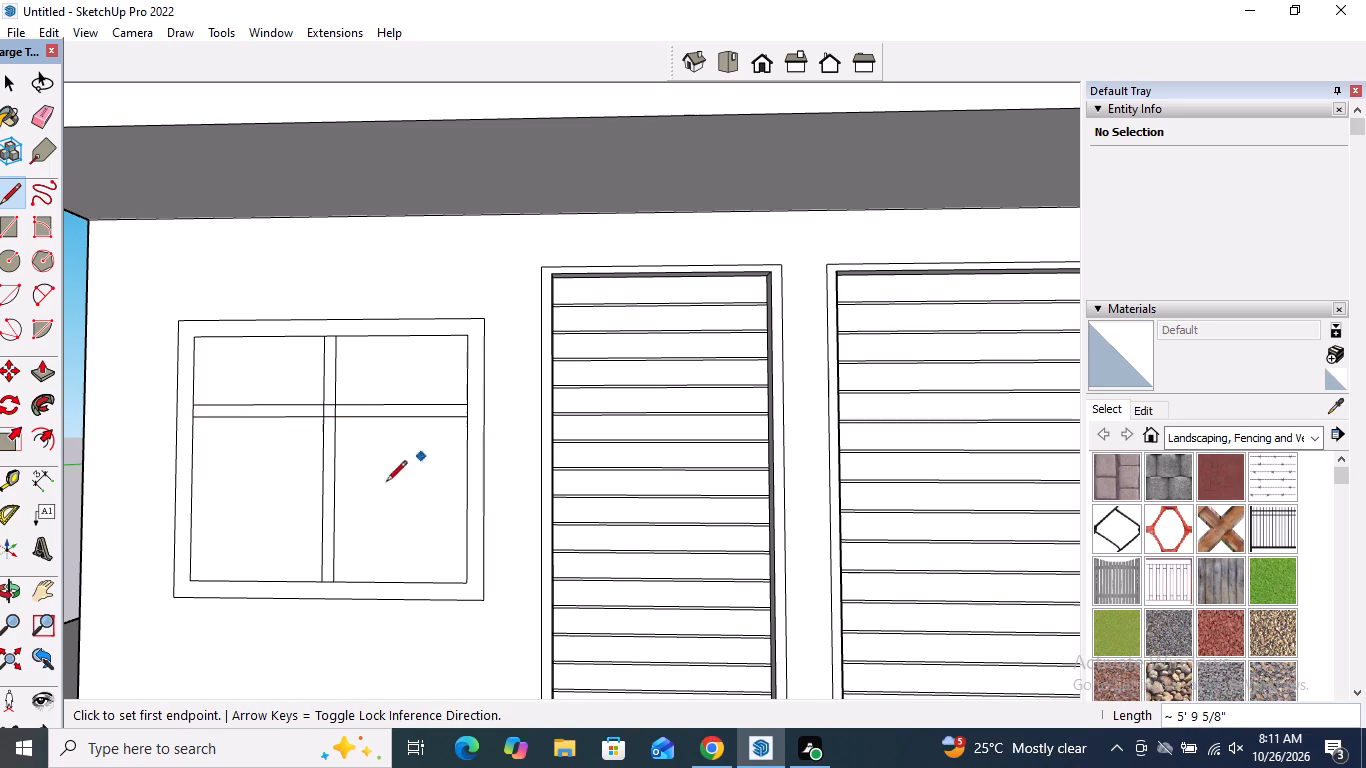
# Draw another closely spaced pair of horizontal lines, each about 5' 9 5/8" long, across the lower part of the inner window rectangle.
pyautogui.click(194, 498)
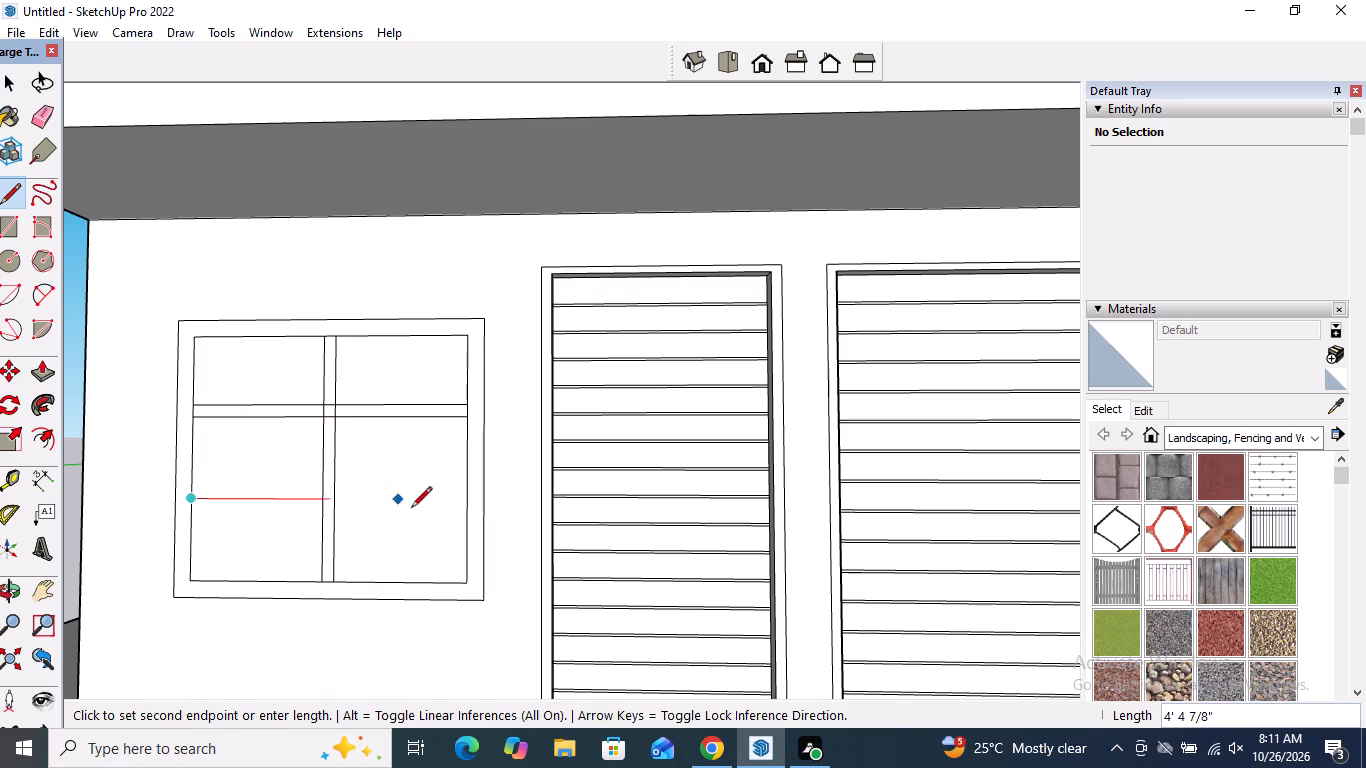
pyautogui.click(465, 504)
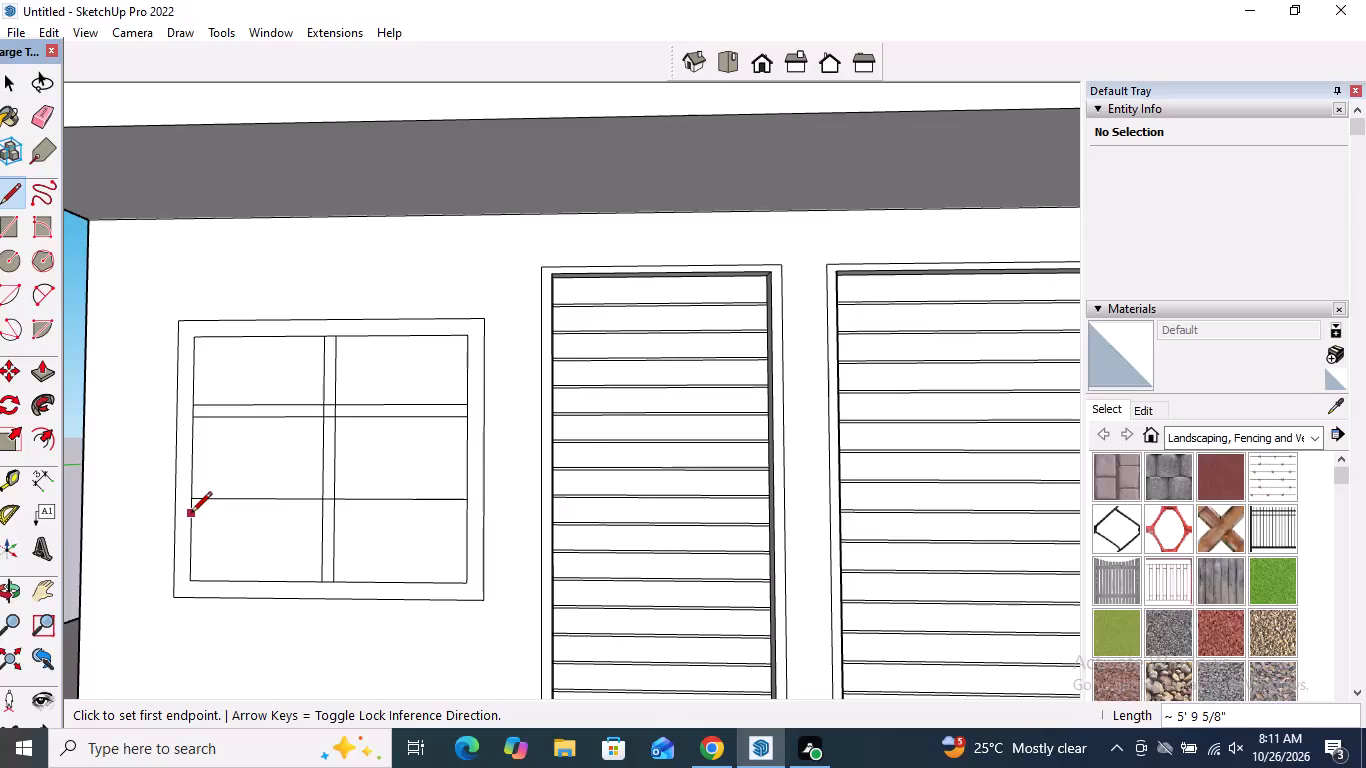
pyautogui.scroll(3, 191, 514)
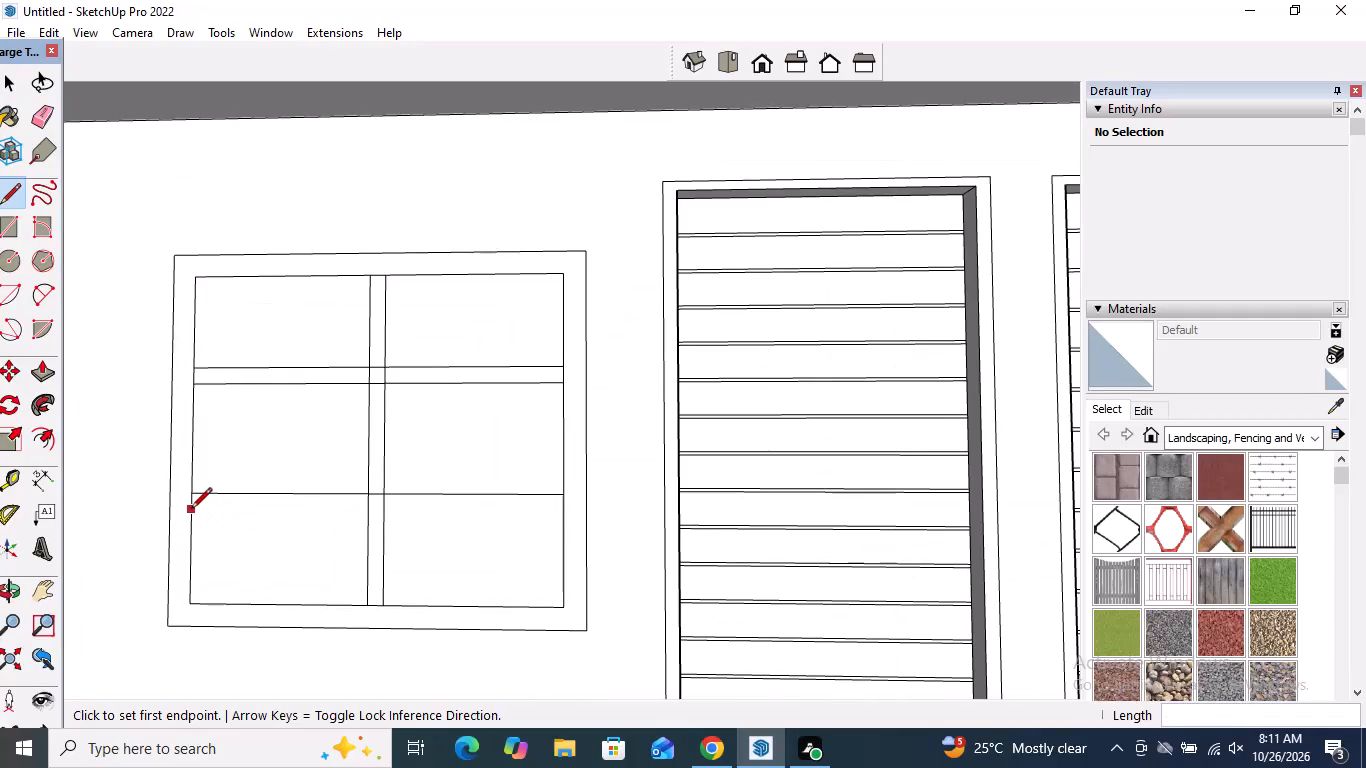
pyautogui.click(191, 510)
pyautogui.click(561, 515)
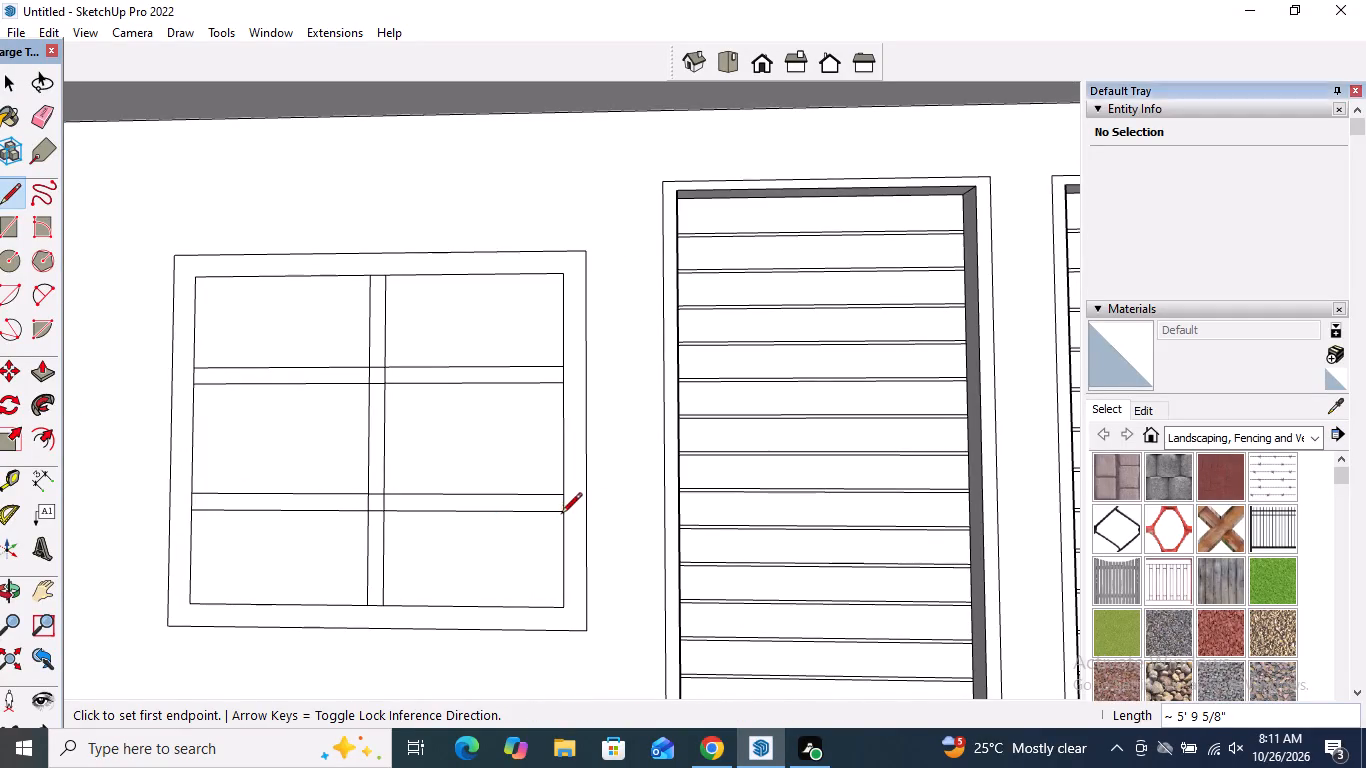
pyautogui.scroll(-3, 496, 557)
pyautogui.write('n')
pyautogui.press('space')
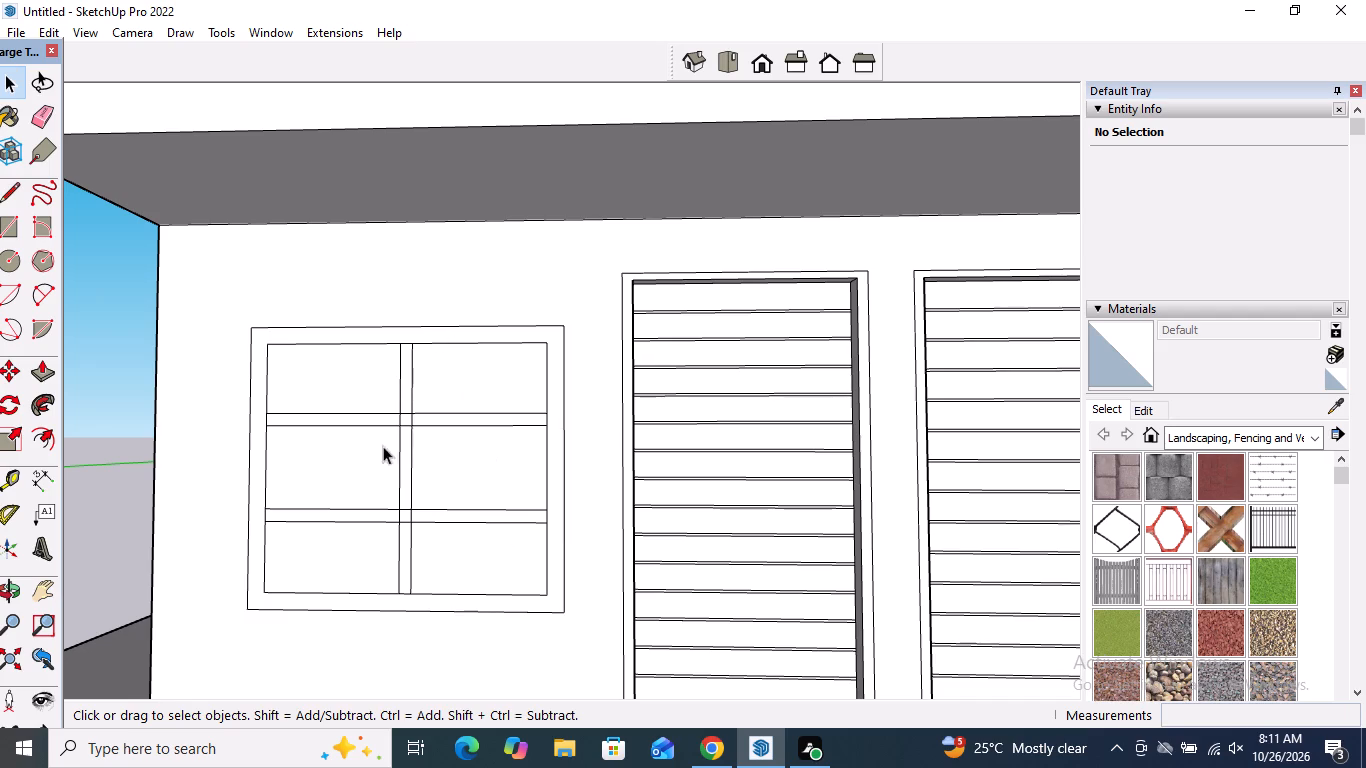
# Erase the four short horizontal segments that cross the window's vertical mullion.
pyautogui.scroll(4, 398, 386)
pyautogui.click(37, 106)
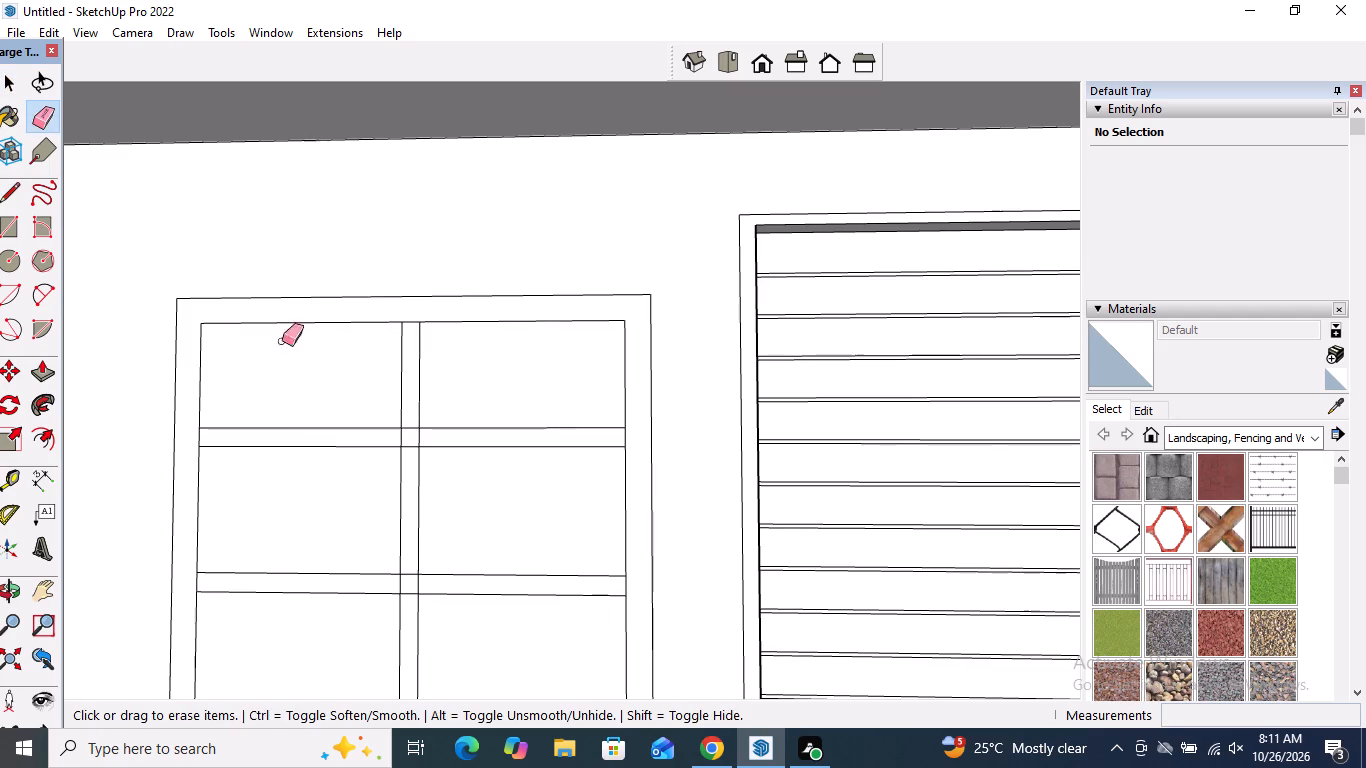
pyautogui.scroll(3, 348, 380)
pyautogui.click(419, 436)
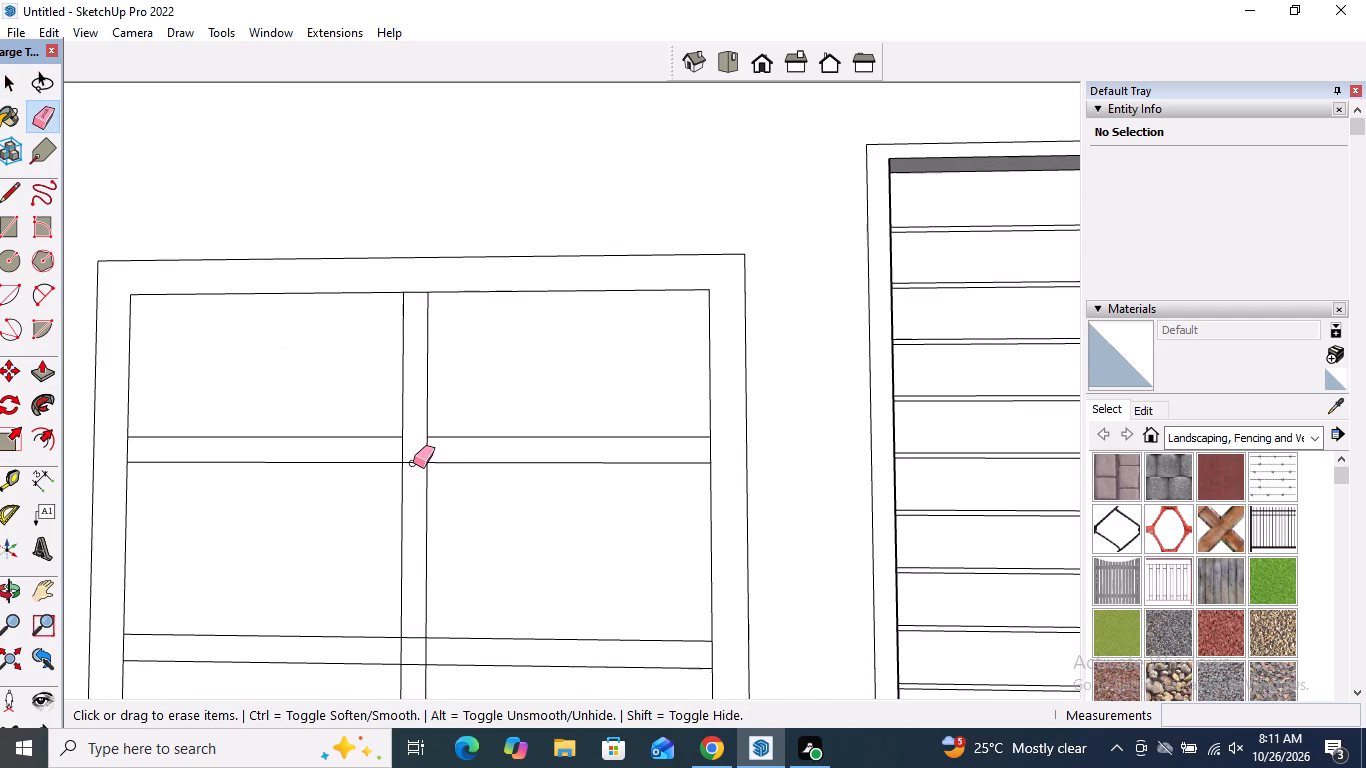
pyautogui.click(413, 463)
pyautogui.scroll(-5, 424, 378)
pyautogui.scroll(3, 444, 412)
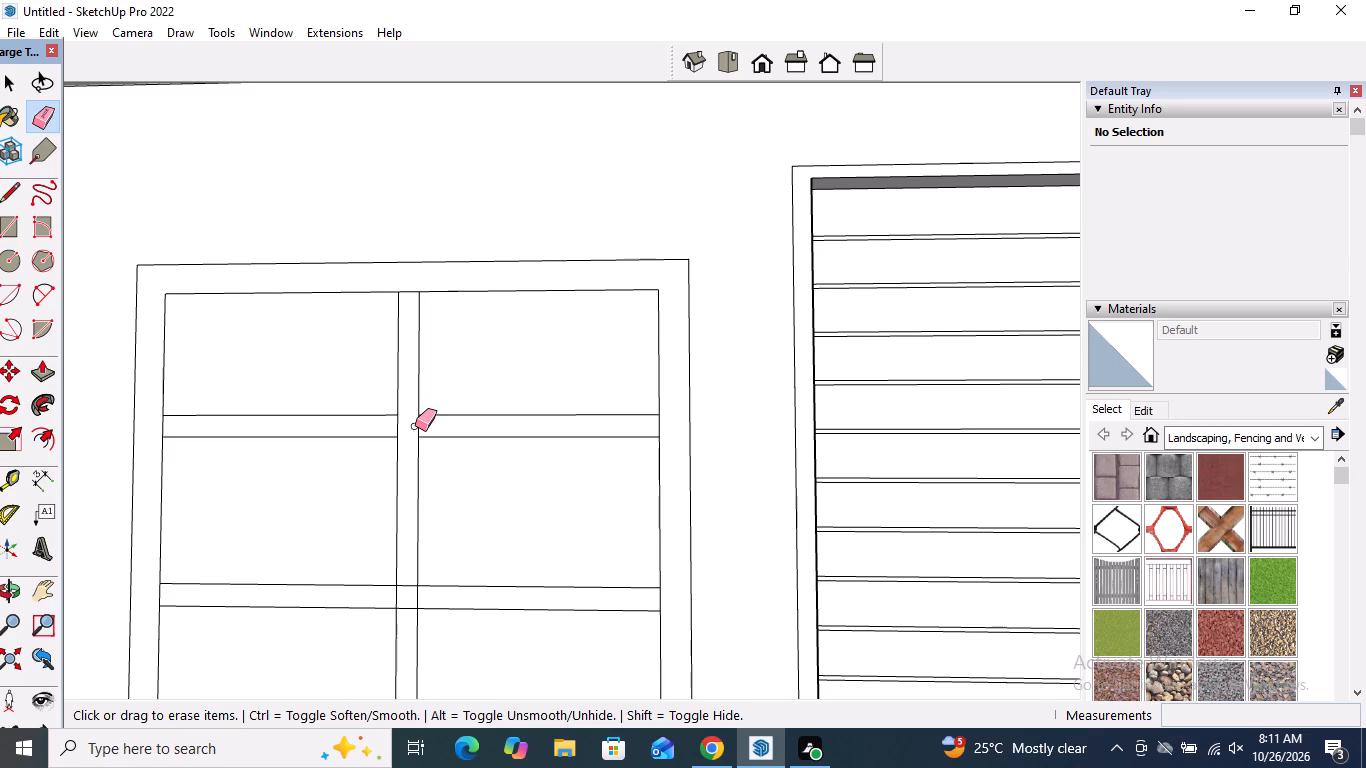
pyautogui.scroll(1, 419, 420)
pyautogui.scroll(-4, 419, 420)
pyautogui.scroll(4, 412, 586)
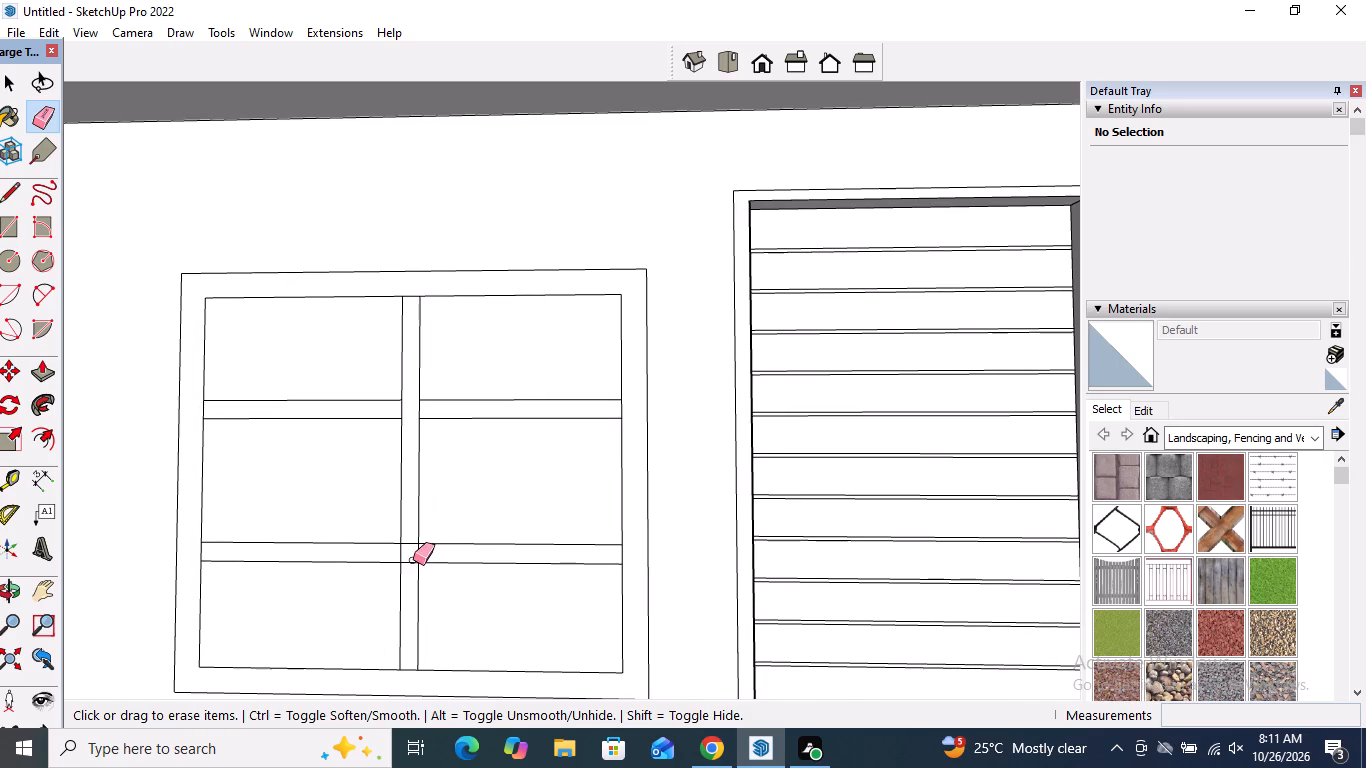
pyautogui.click(411, 562)
pyautogui.click(413, 541)
pyautogui.scroll(-6, 436, 442)
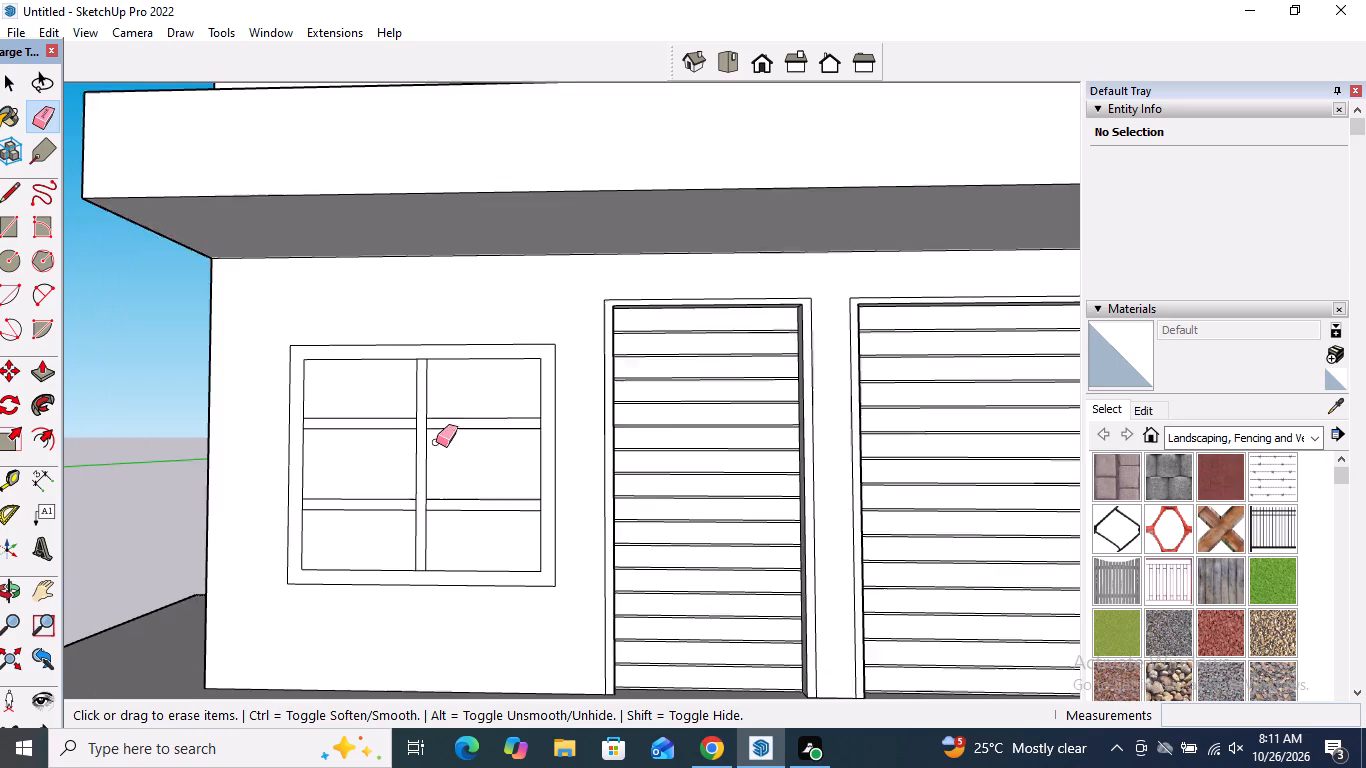
pyautogui.scroll(-5, 436, 442)
pyautogui.press('space')
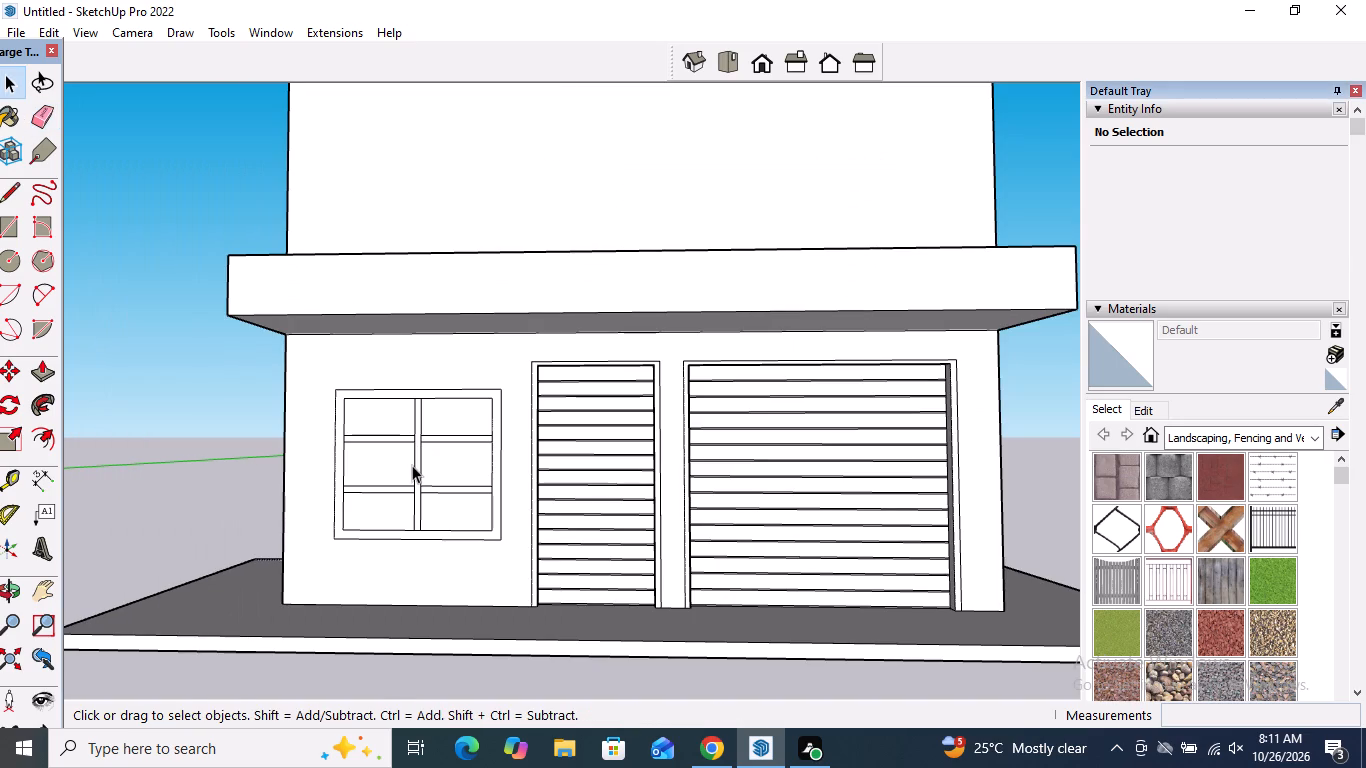
# Push all six window panes inward by about 13/16" behind the frame and glazing bars.
pyautogui.moveTo(404, 465); pyautogui.dragTo(247, 504, button='middle')
pyautogui.click(41, 379)
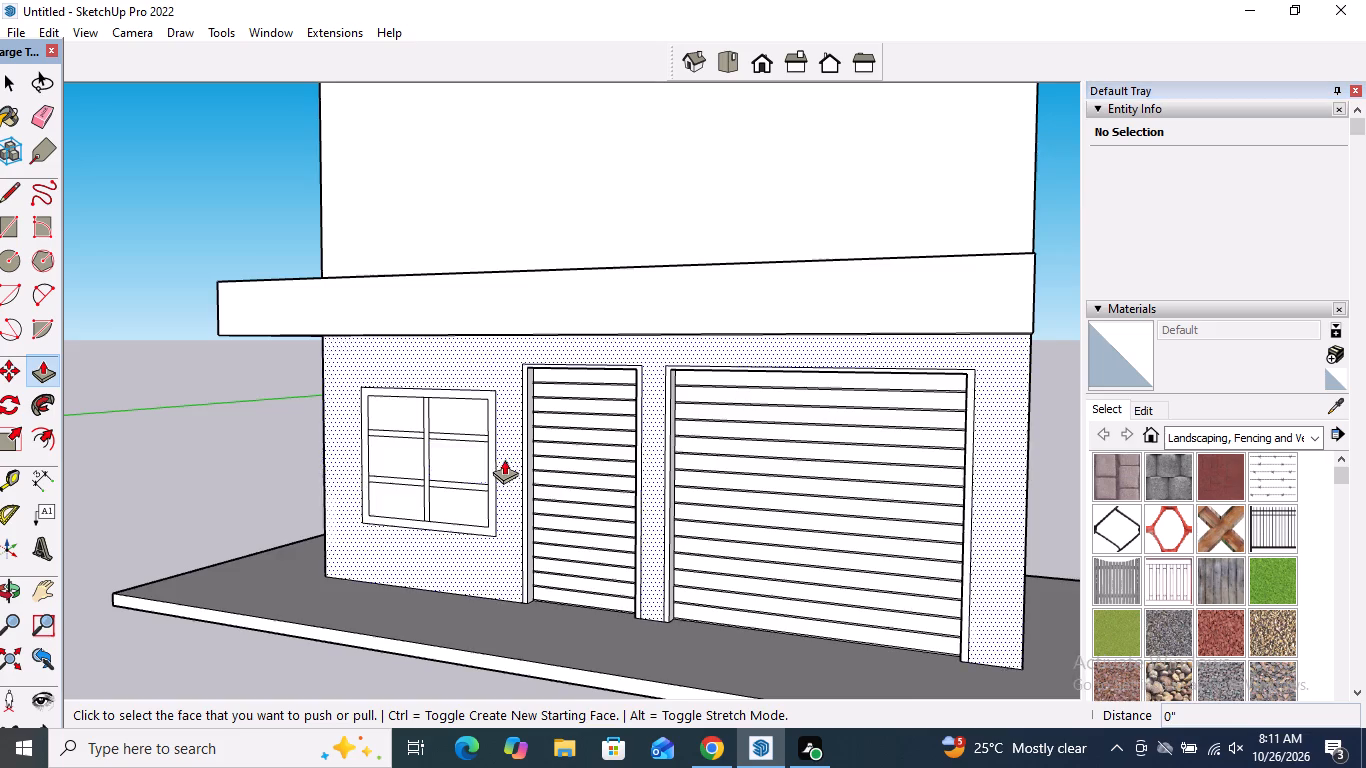
pyautogui.scroll(3, 506, 459)
pyautogui.scroll(4, 426, 409)
pyautogui.click(327, 401)
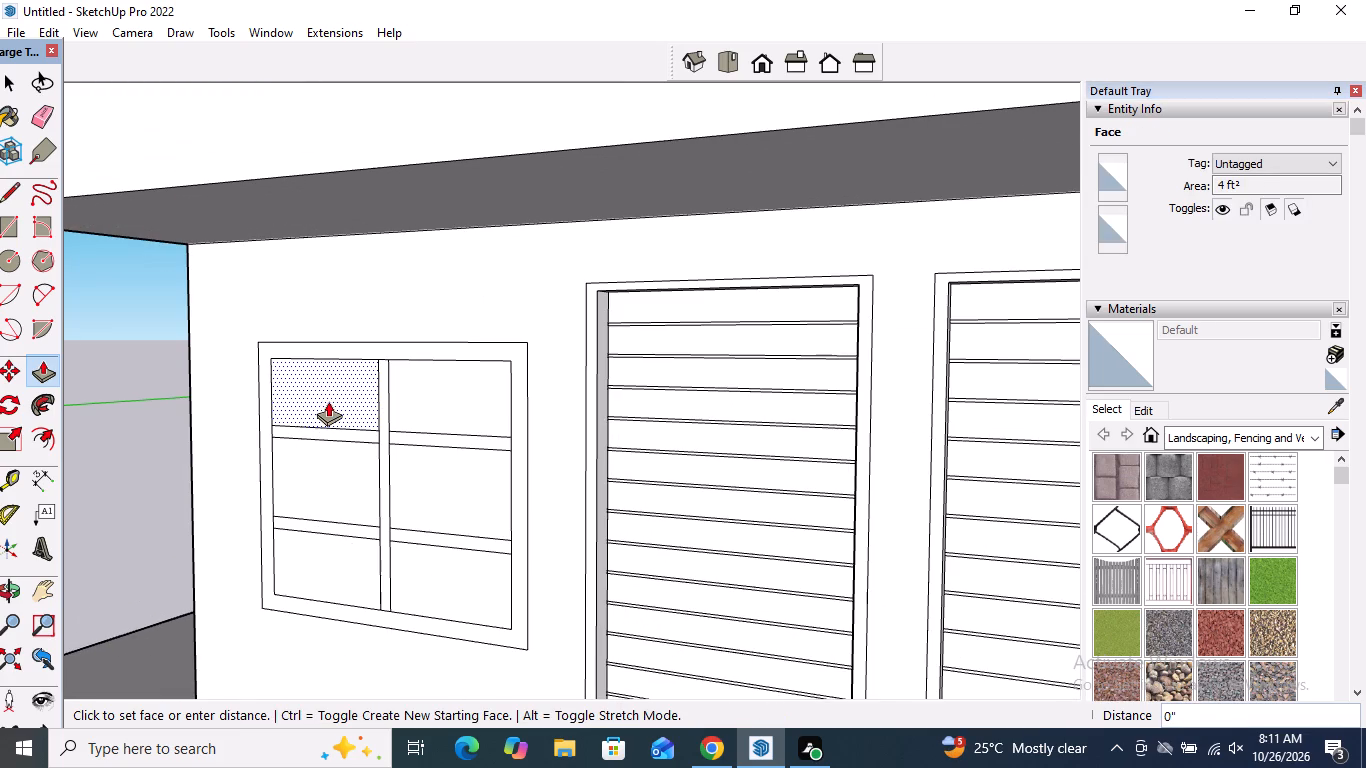
pyautogui.scroll(6, 332, 399)
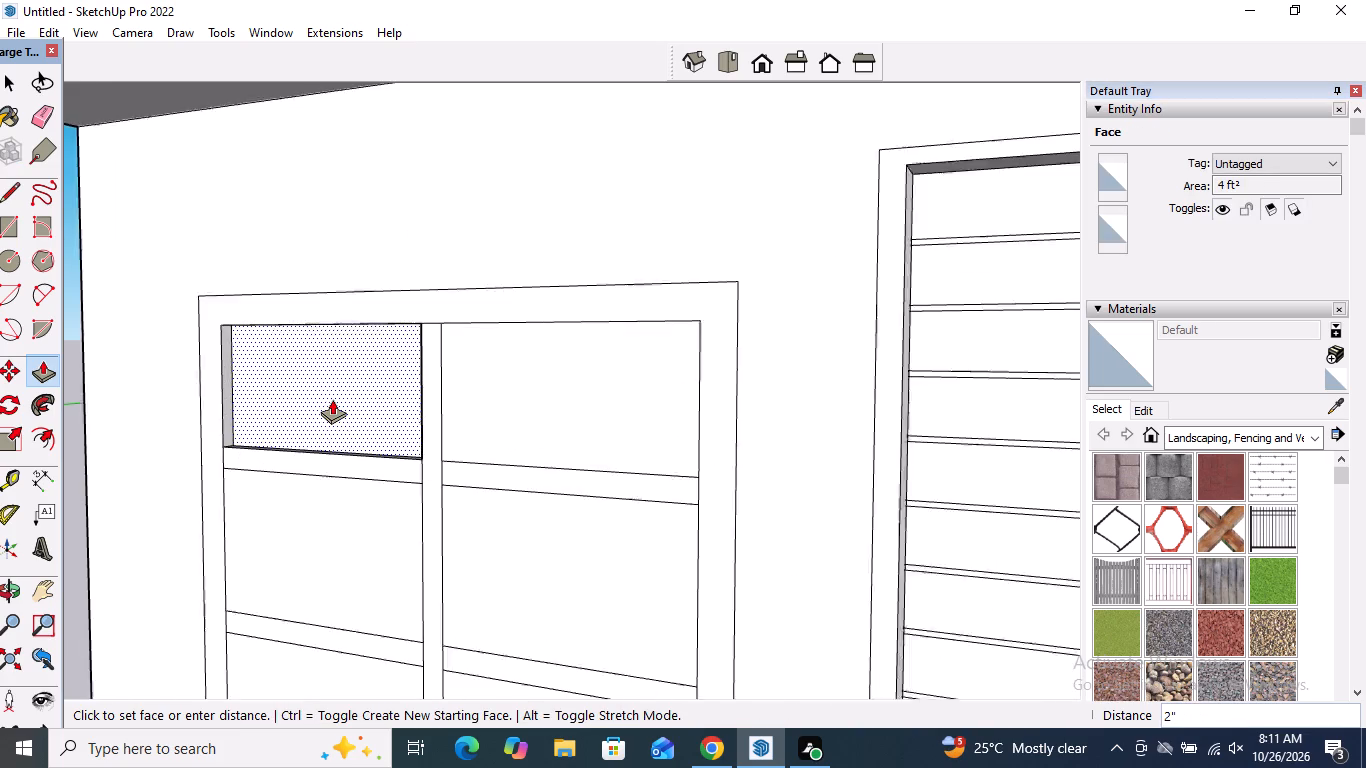
pyautogui.scroll(2, 332, 399)
pyautogui.click(325, 399)
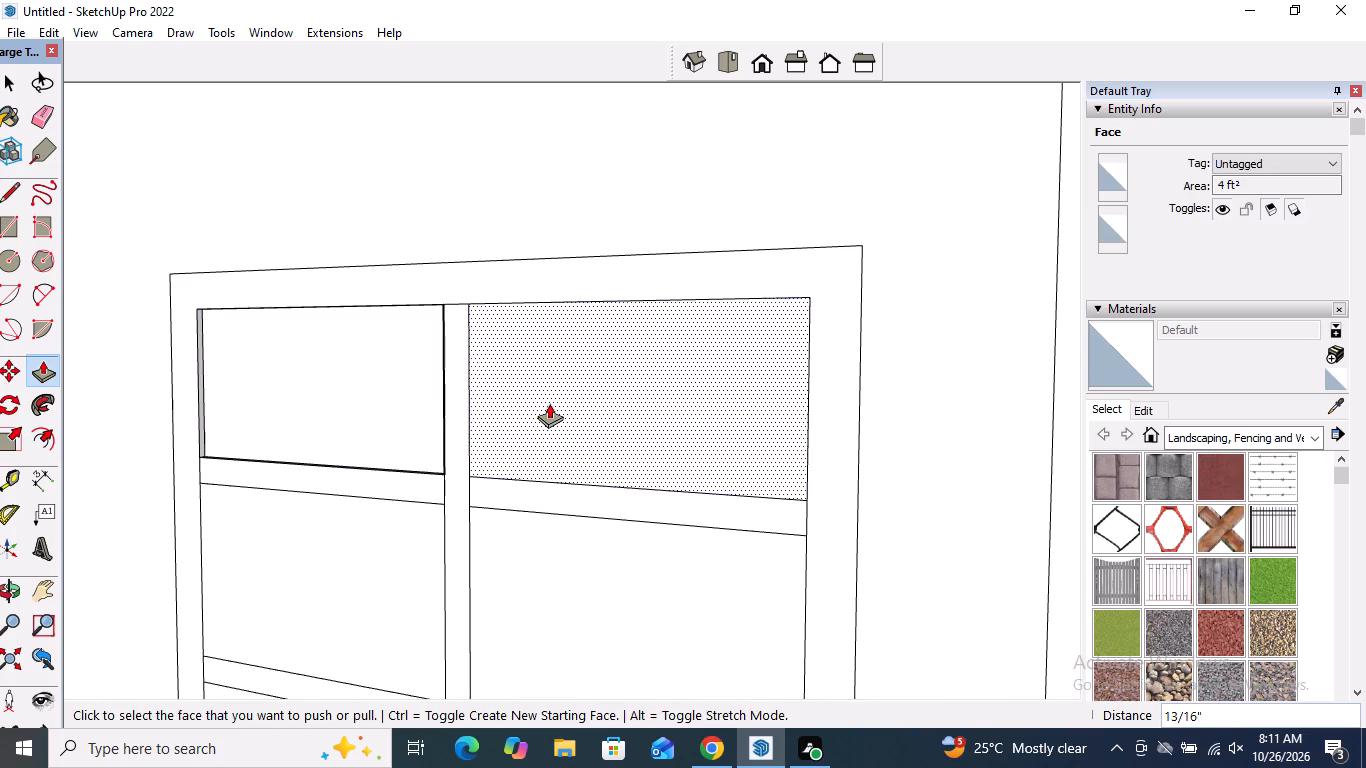
pyautogui.doubleClick(550, 403)
pyautogui.doubleClick(535, 554)
pyautogui.doubleClick(380, 552)
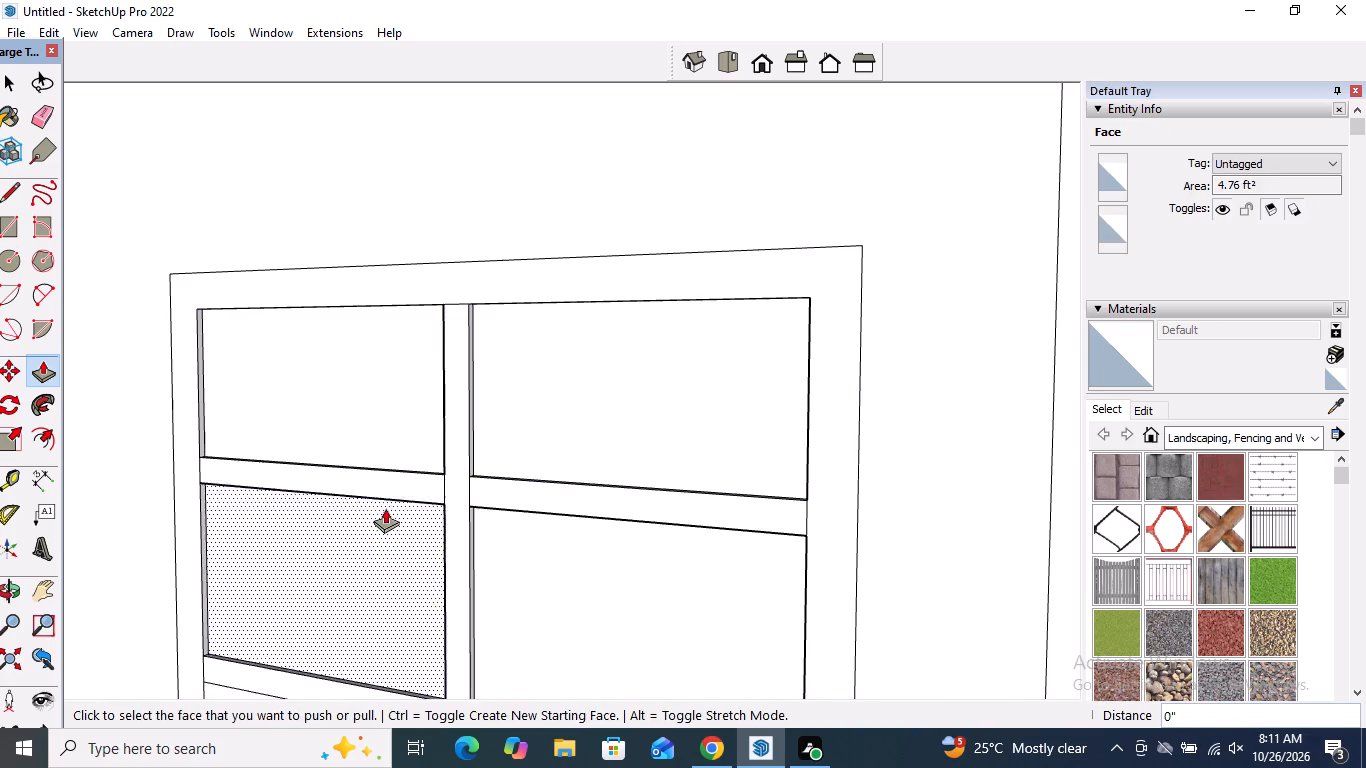
pyautogui.scroll(-5, 431, 347)
pyautogui.scroll(4, 465, 643)
pyautogui.doubleClick(468, 622)
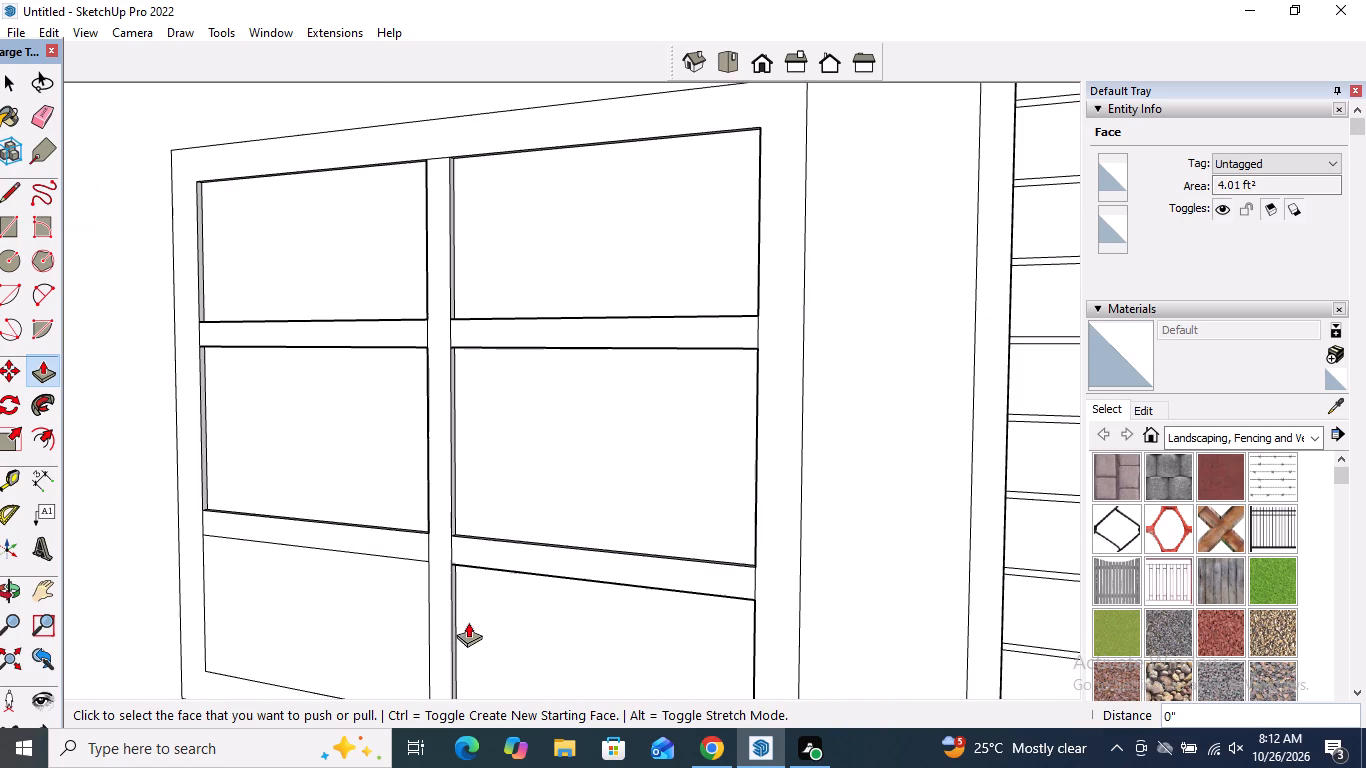
pyautogui.doubleClick(379, 606)
pyautogui.scroll(-10, 436, 430)
pyautogui.press('space')
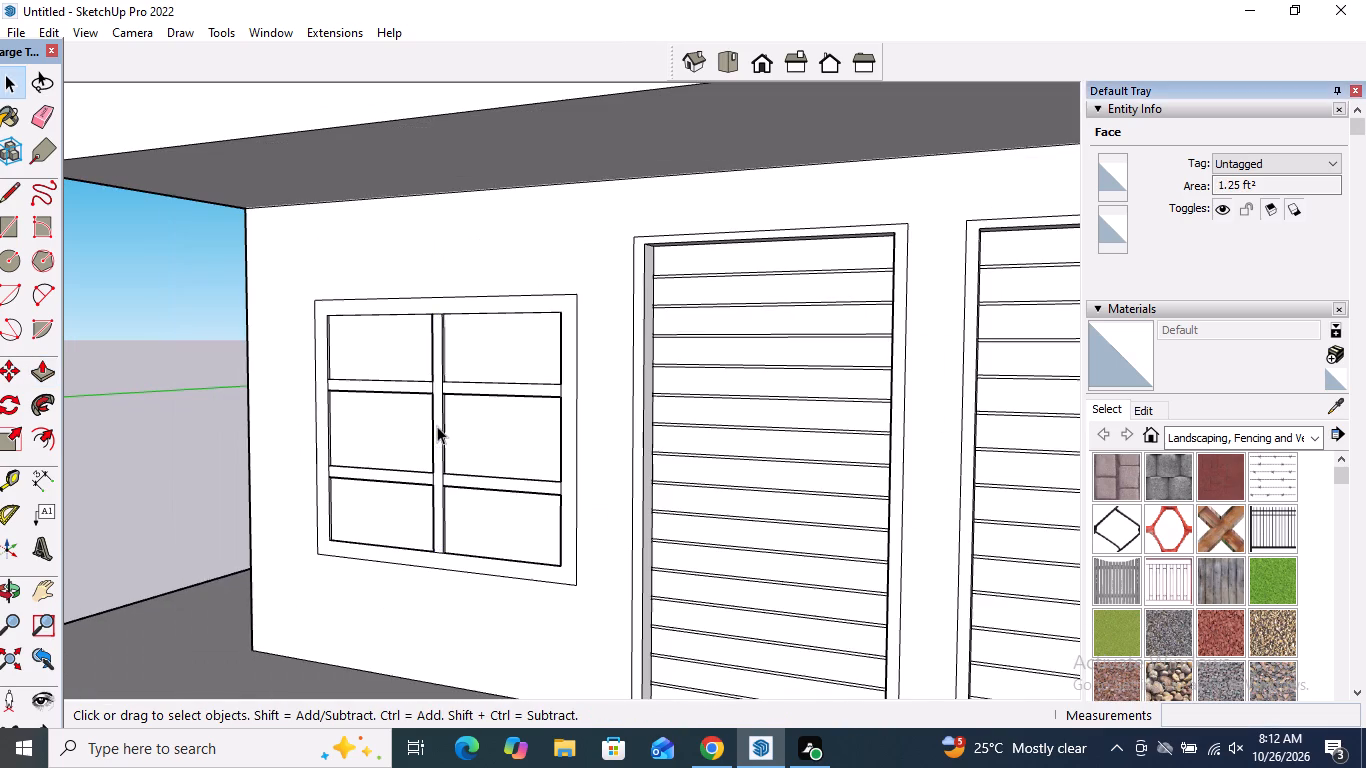
# Draw a vertical line about 10' 6" long from the lower projecting slab's front top edge to the front edge of the slab above.
pyautogui.scroll(-5, 437, 425)
pyautogui.moveTo(422, 442); pyautogui.dragTo(582, 462, button='middle')
pyautogui.scroll(-10, 557, 448)
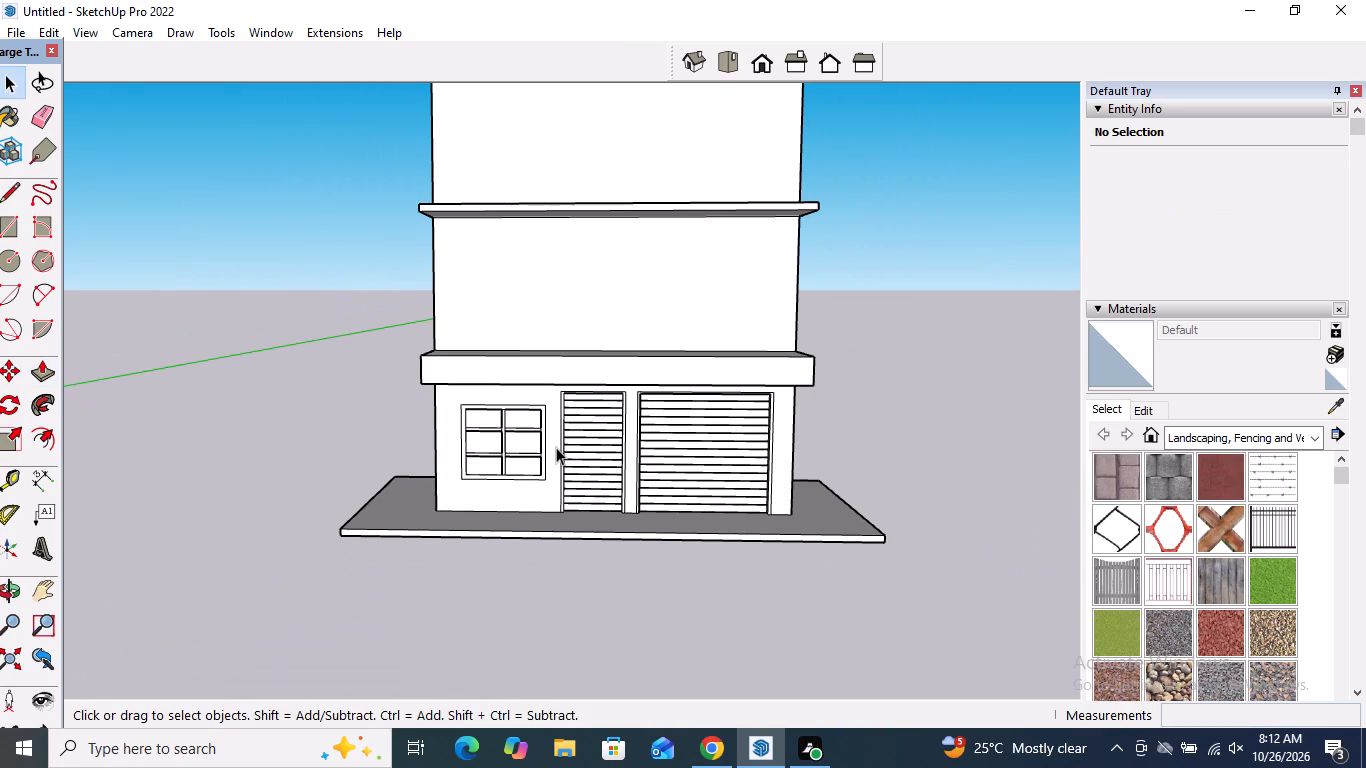
pyautogui.scroll(-3, 535, 560)
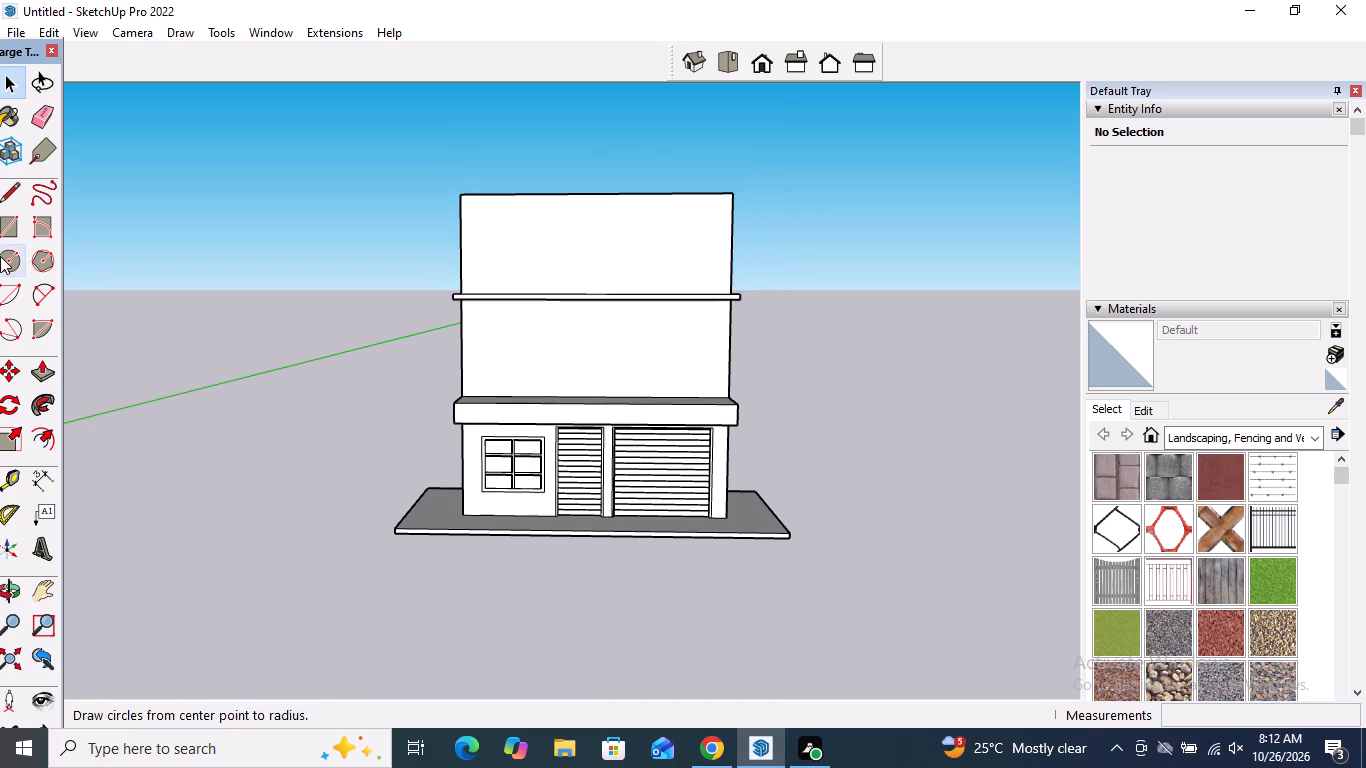
pyautogui.click(13, 203)
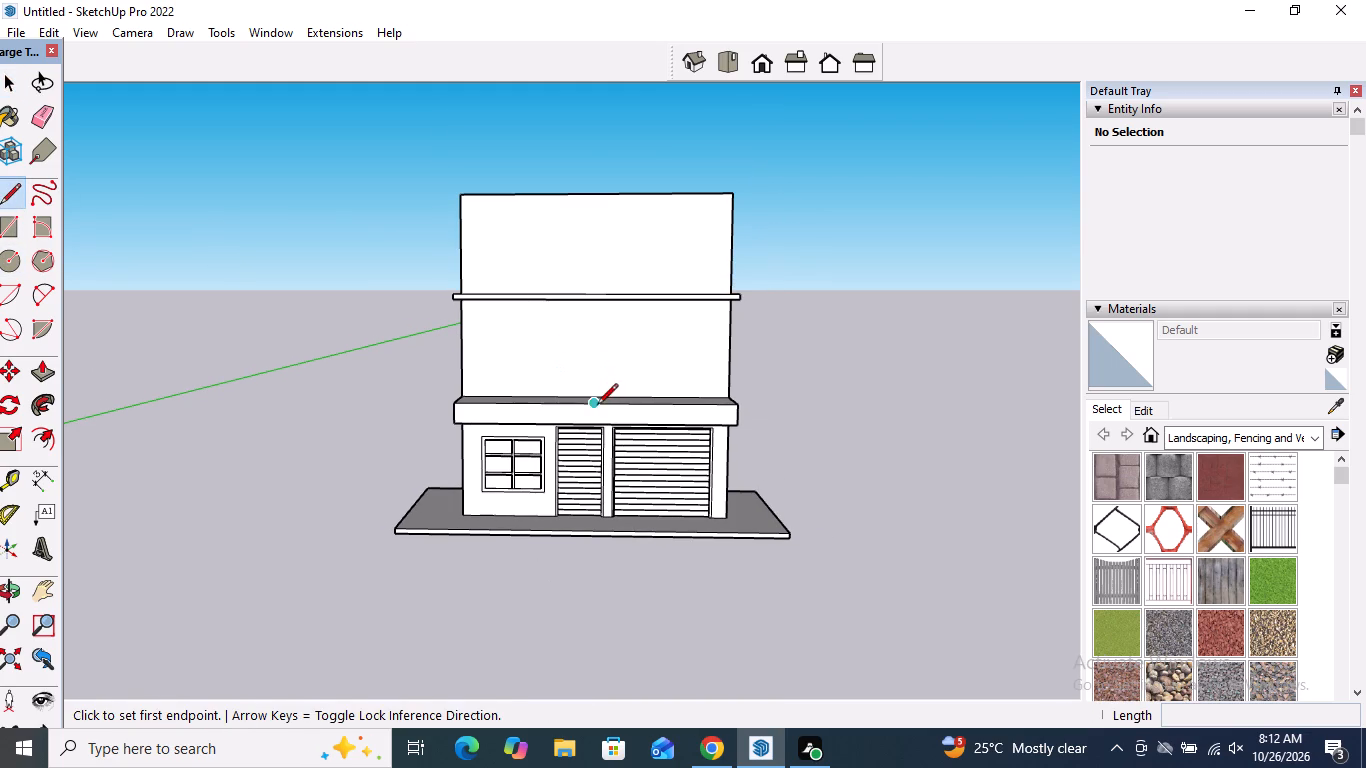
pyautogui.click(567, 404)
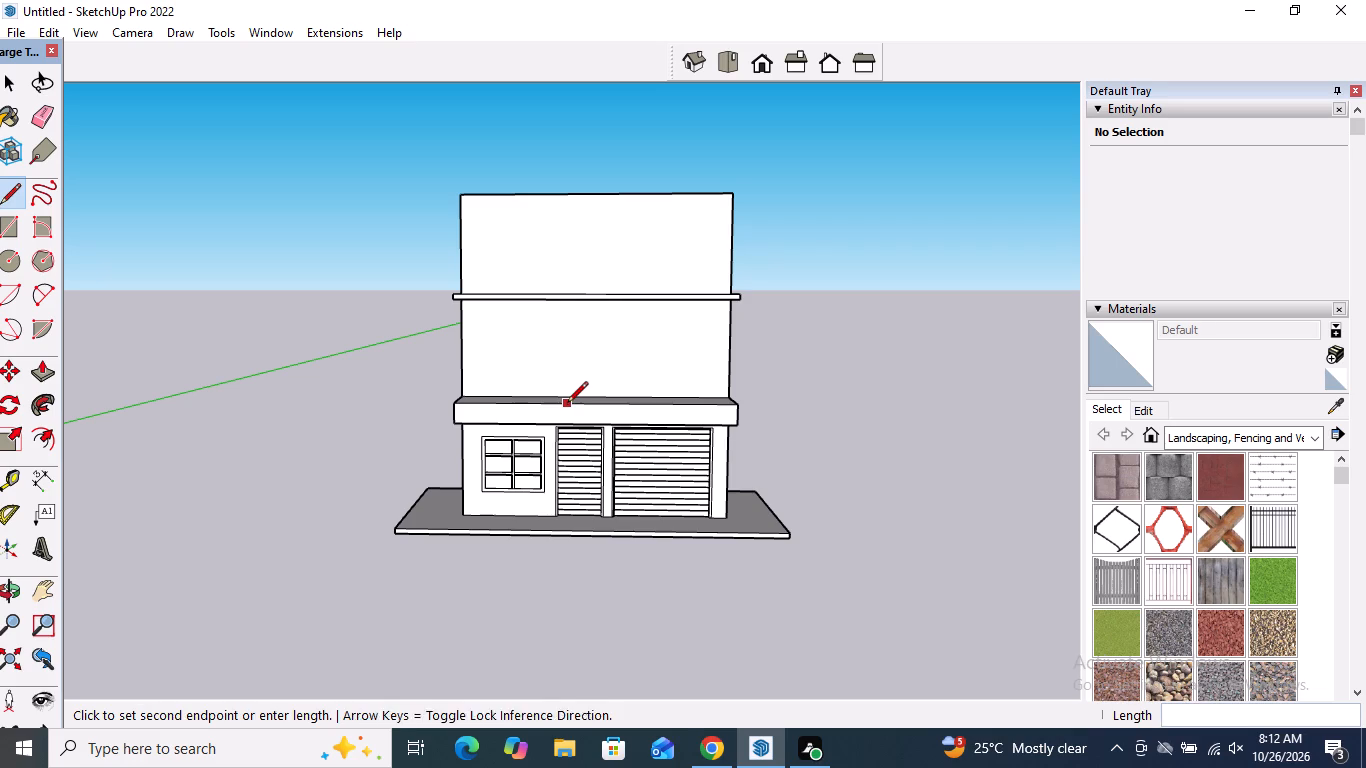
pyautogui.scroll(6, 580, 283)
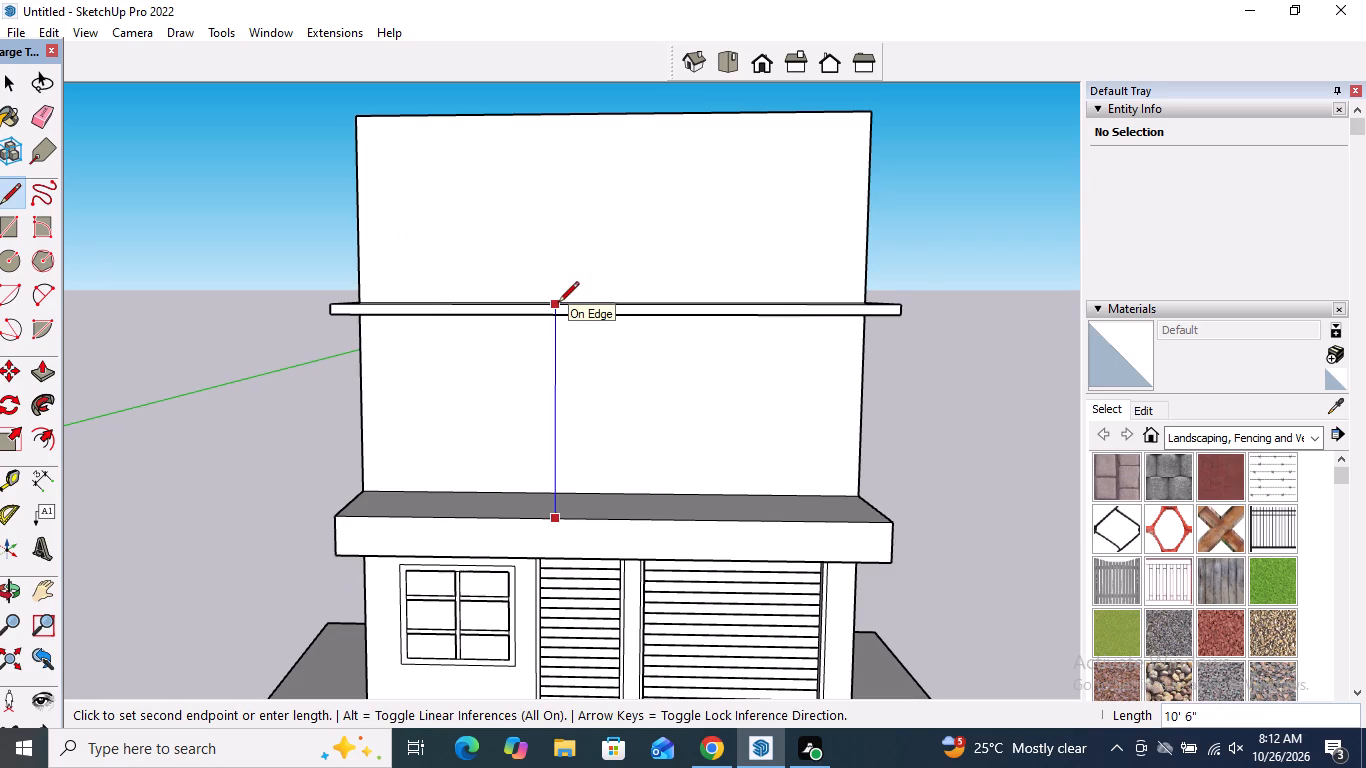
pyautogui.click(558, 304)
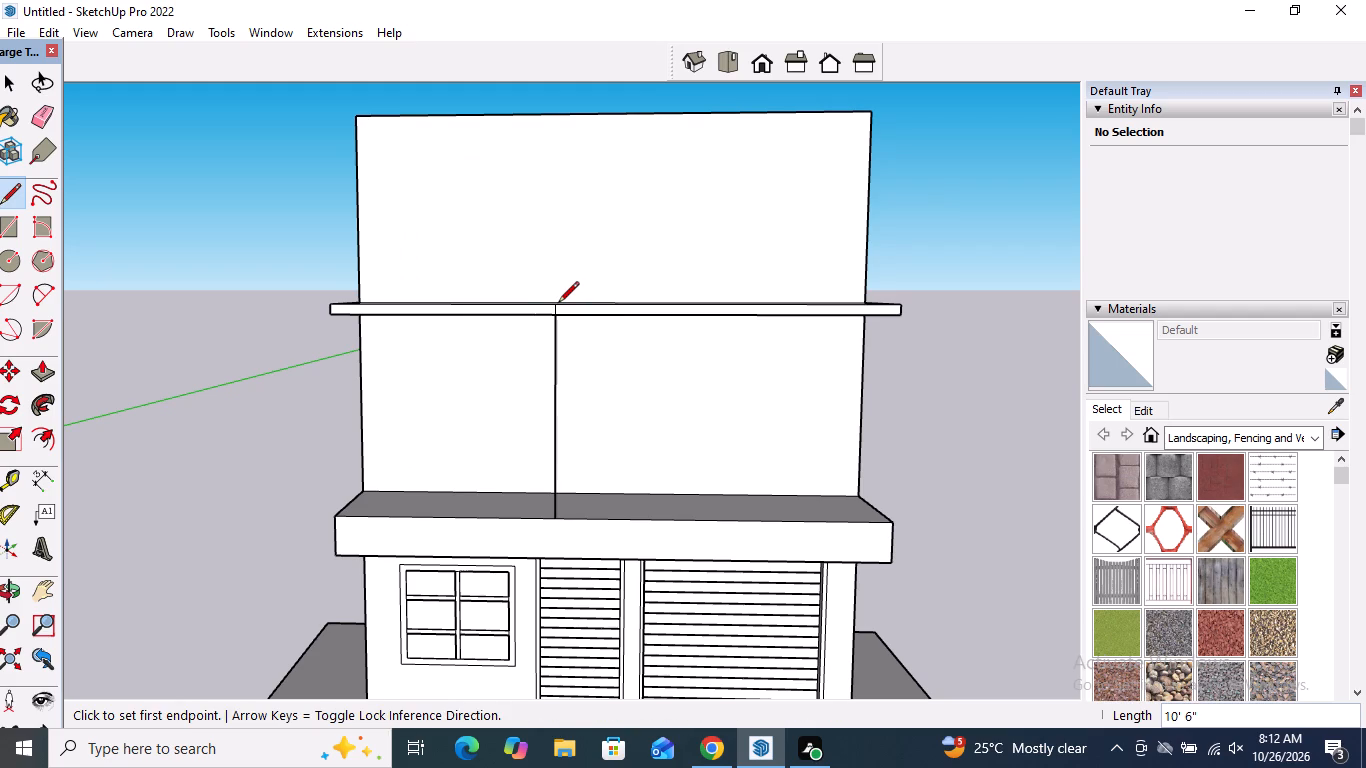
pyautogui.press('space')
pyautogui.moveTo(593, 448); pyautogui.dragTo(295, 518, button='middle')
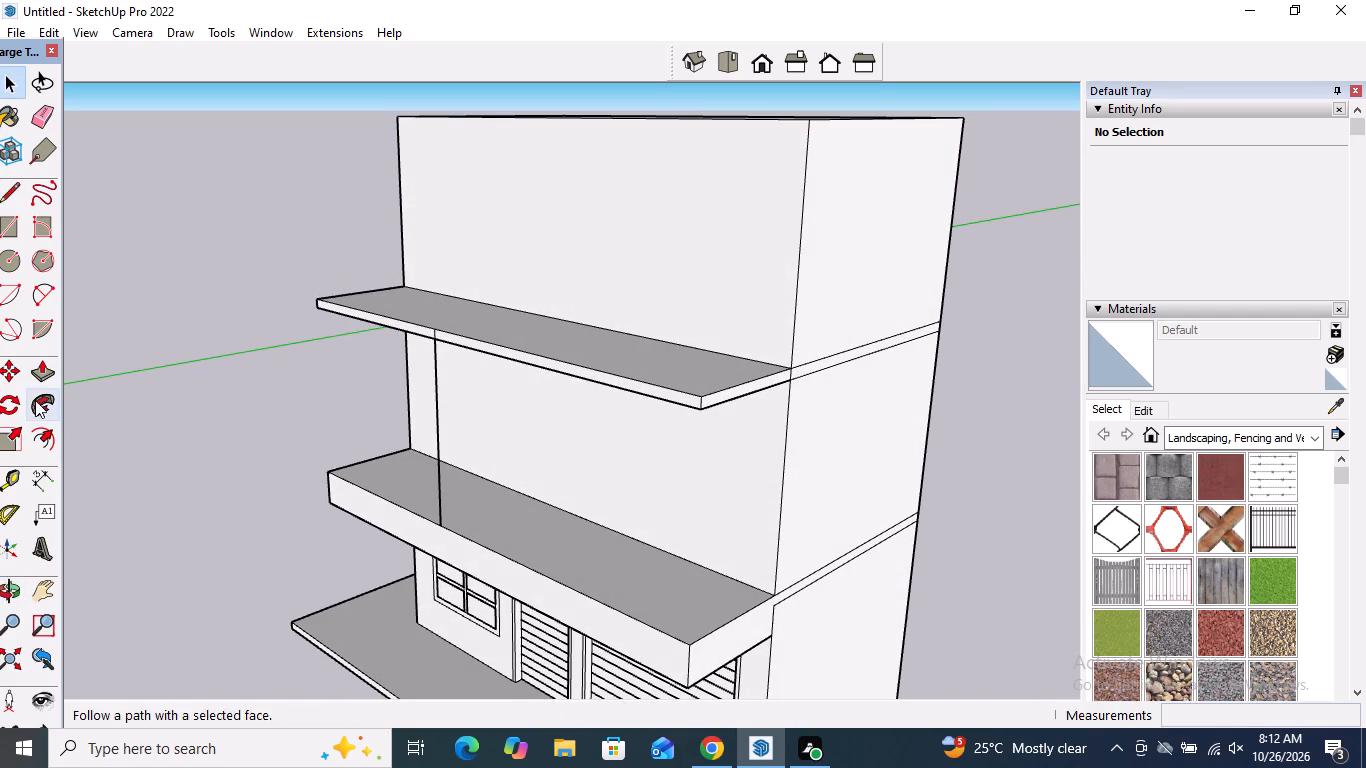
pyautogui.scroll(-1, 182, 524)
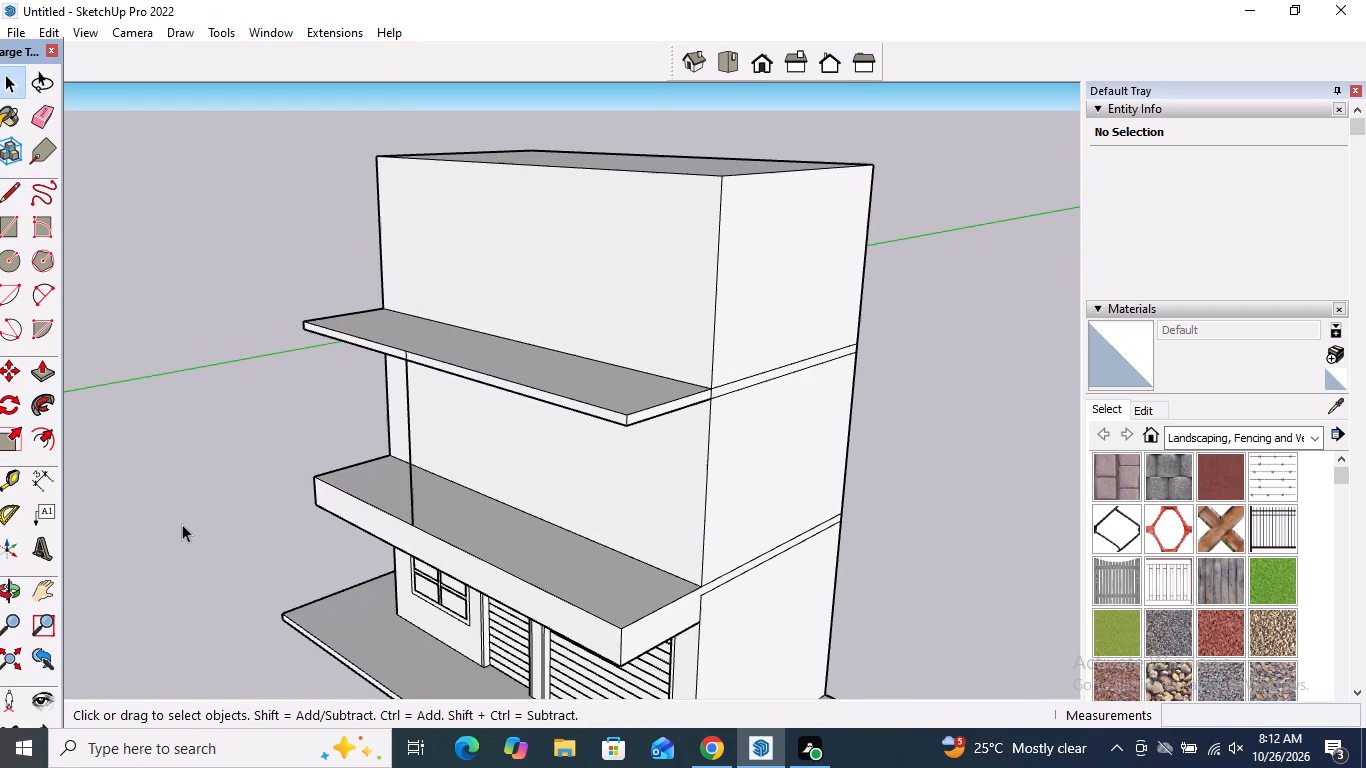
# Pull the building's roof face up by about 3' 9" to add a top band.
pyautogui.scroll(-3, 182, 524)
pyautogui.click(45, 373)
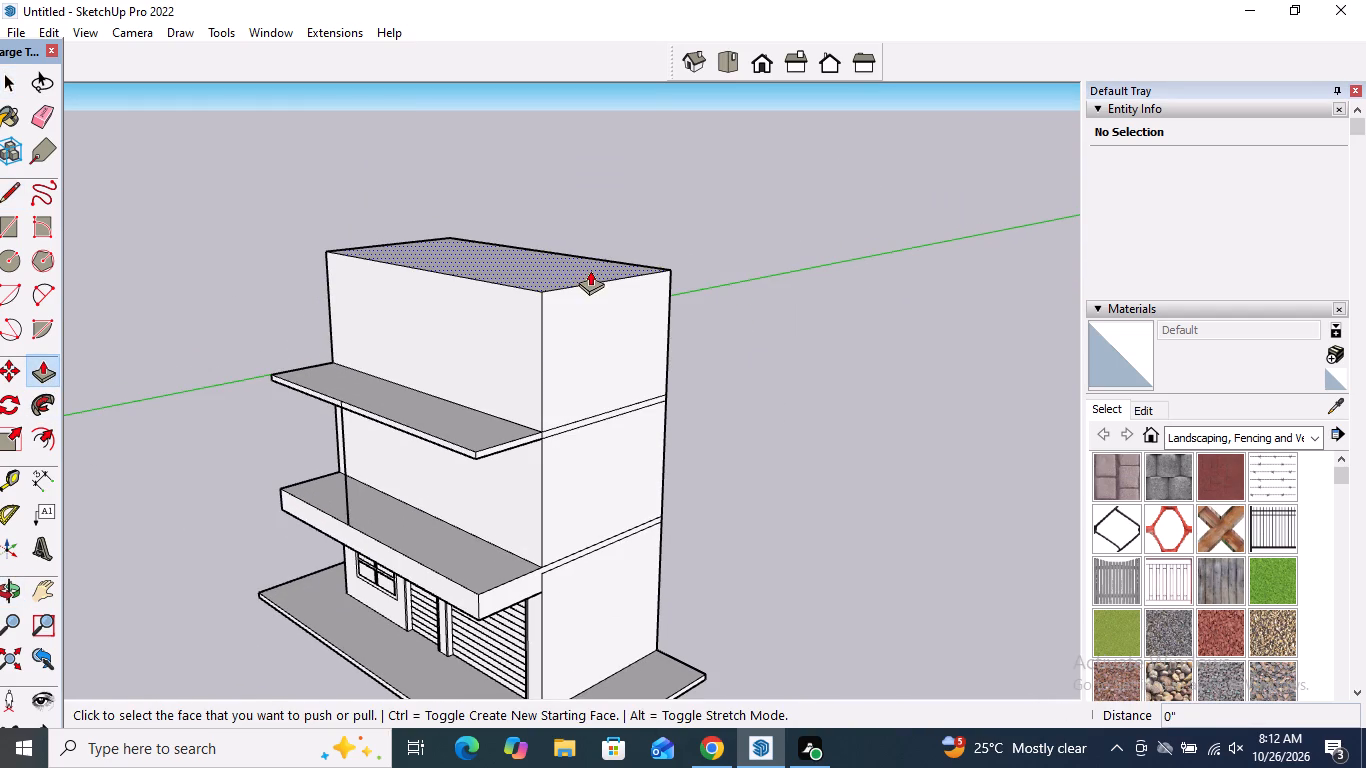
pyautogui.click(556, 270)
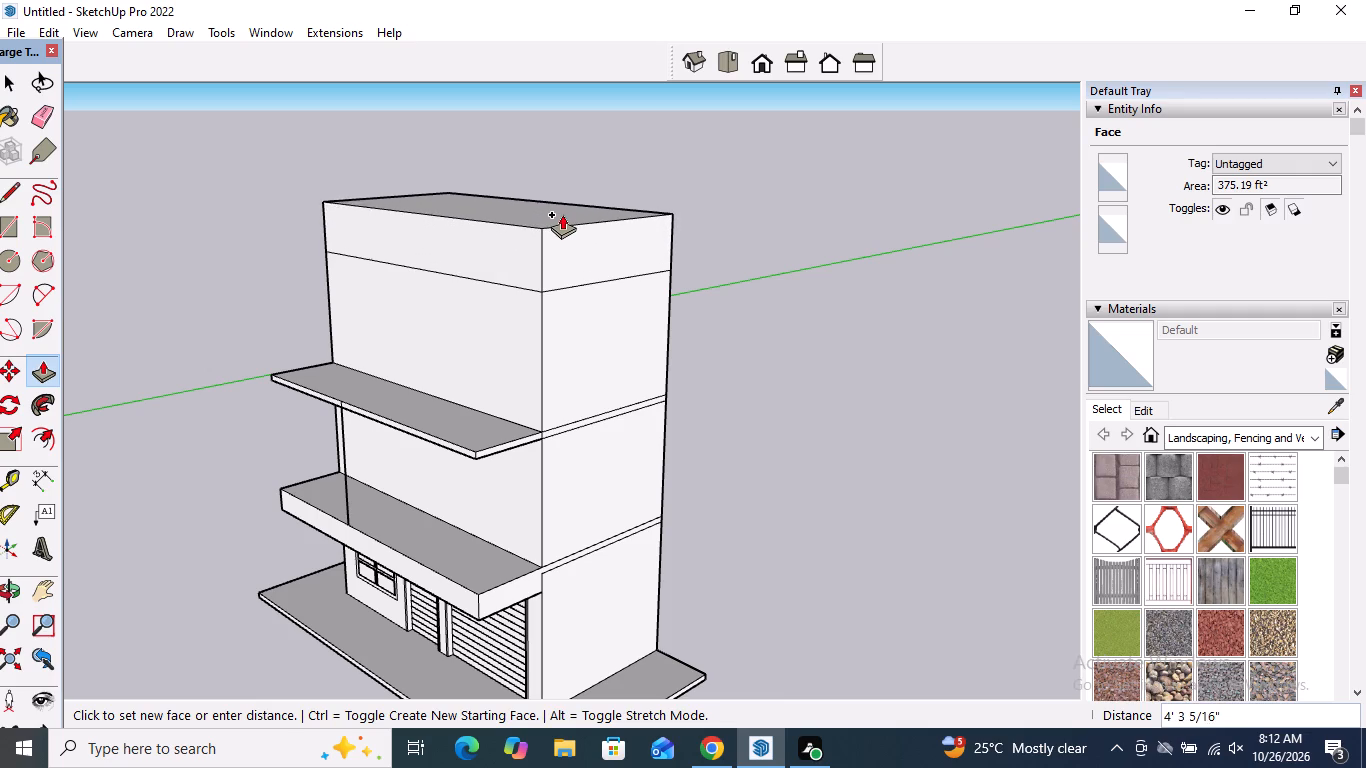
pyautogui.click(562, 221)
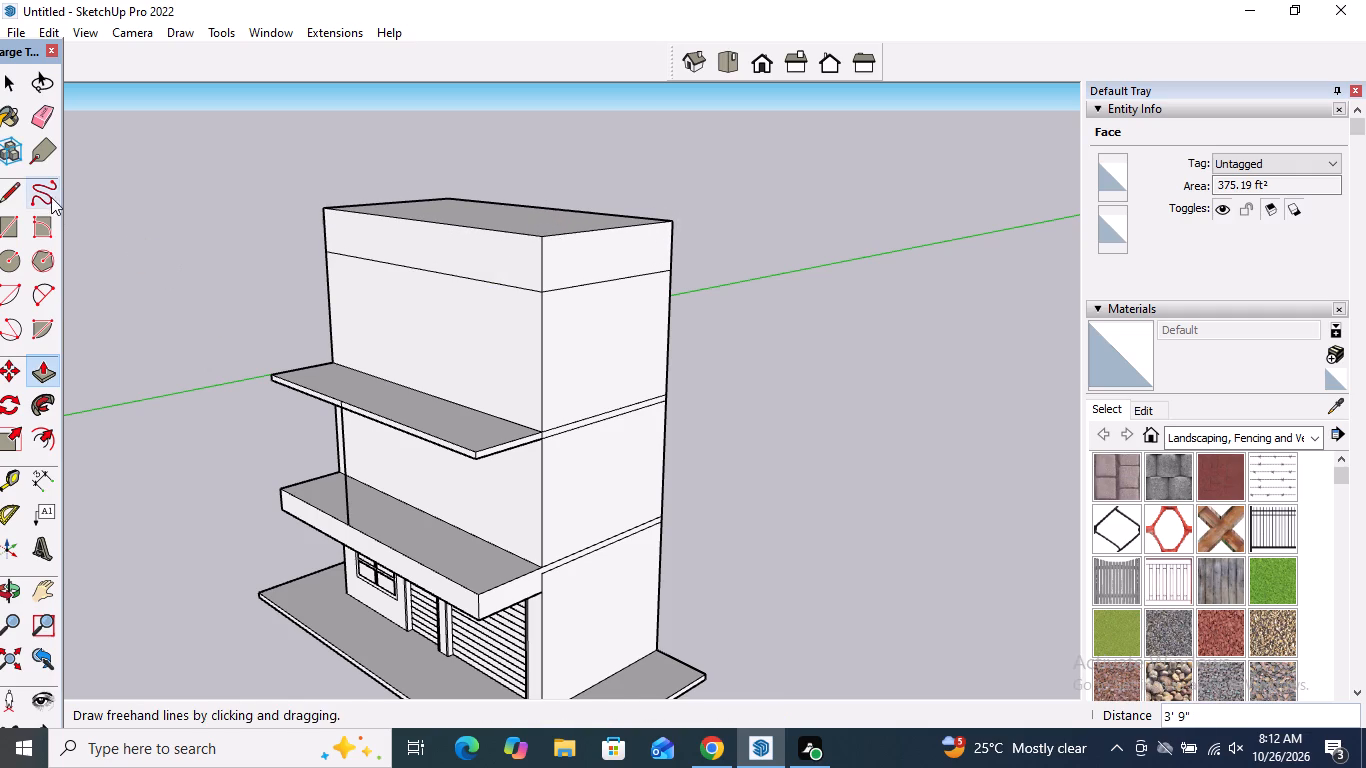
# Pull the front face of the top band outward by about 6' 1 1/8" to form a projecting parapet.
pyautogui.click(16, 189)
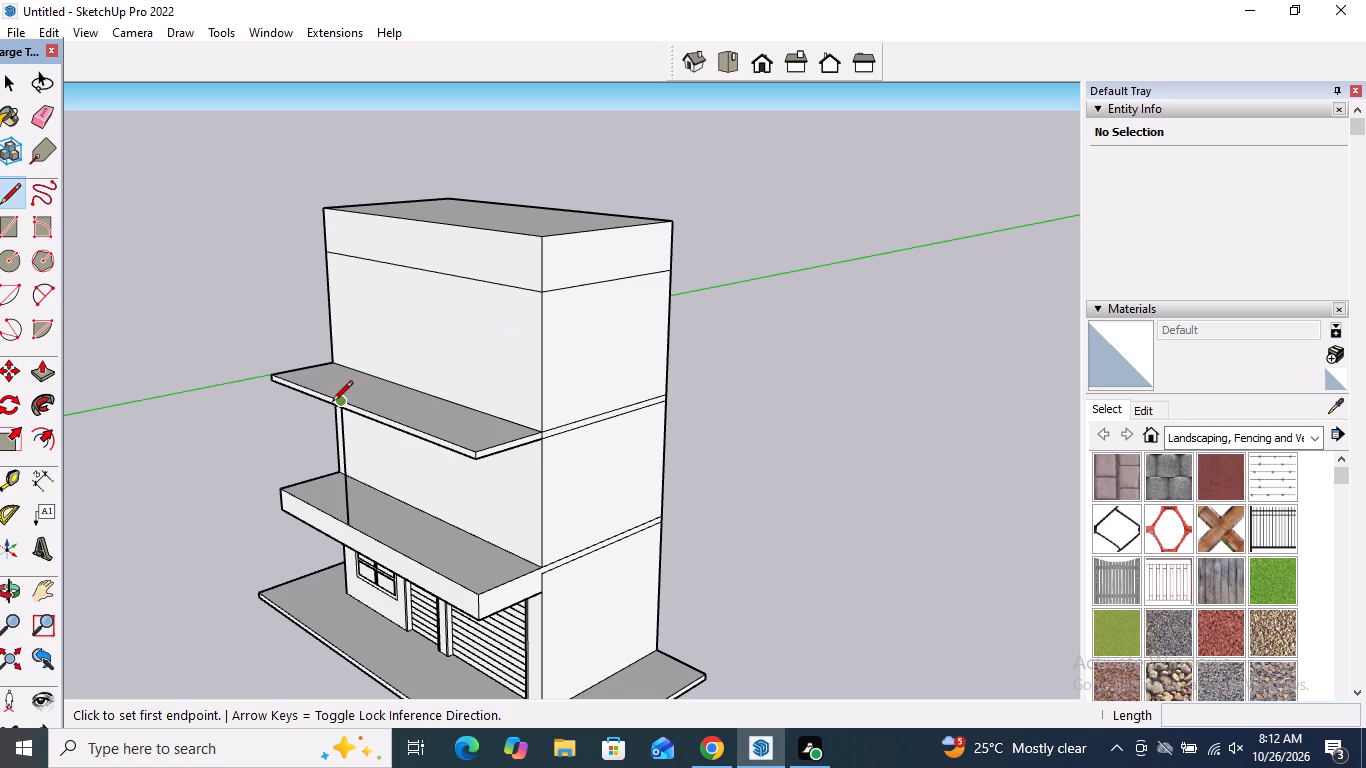
pyautogui.click(48, 379)
pyautogui.click(470, 245)
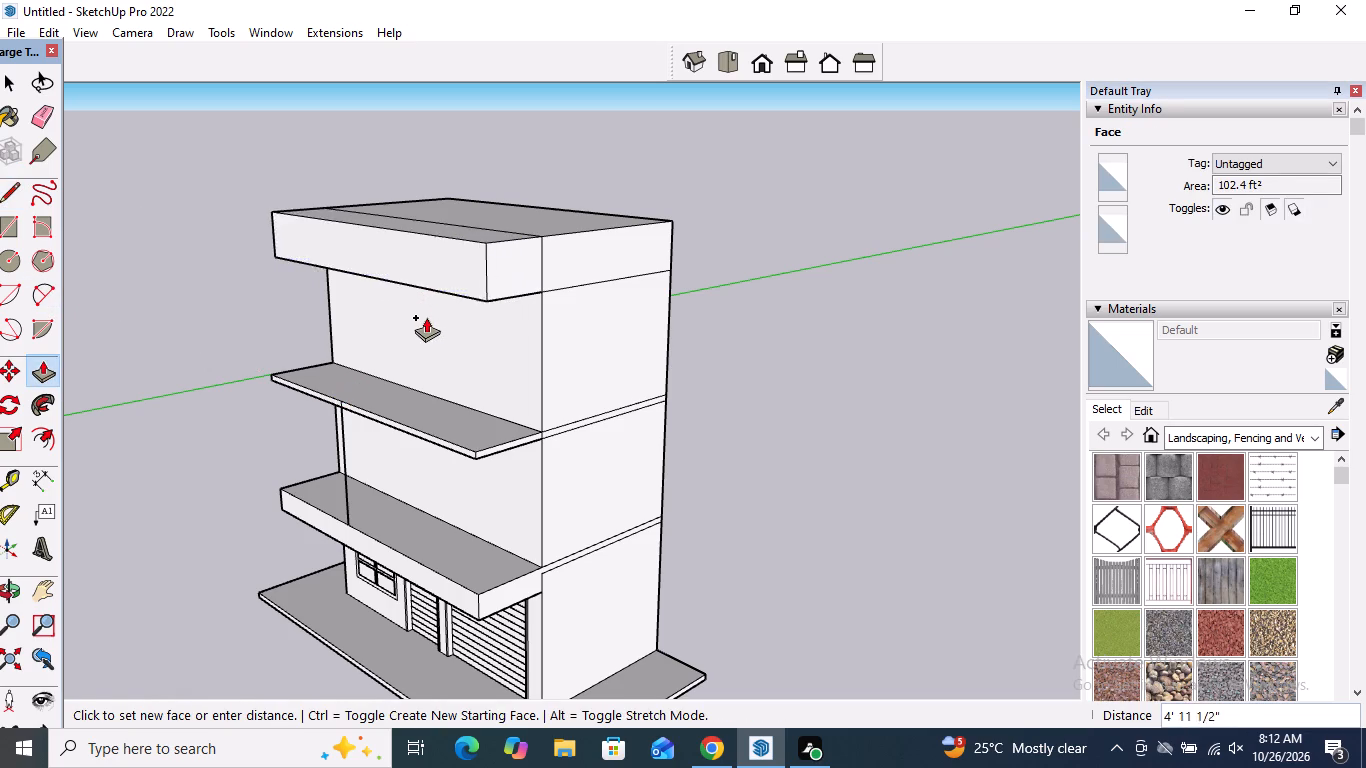
pyautogui.click(392, 424)
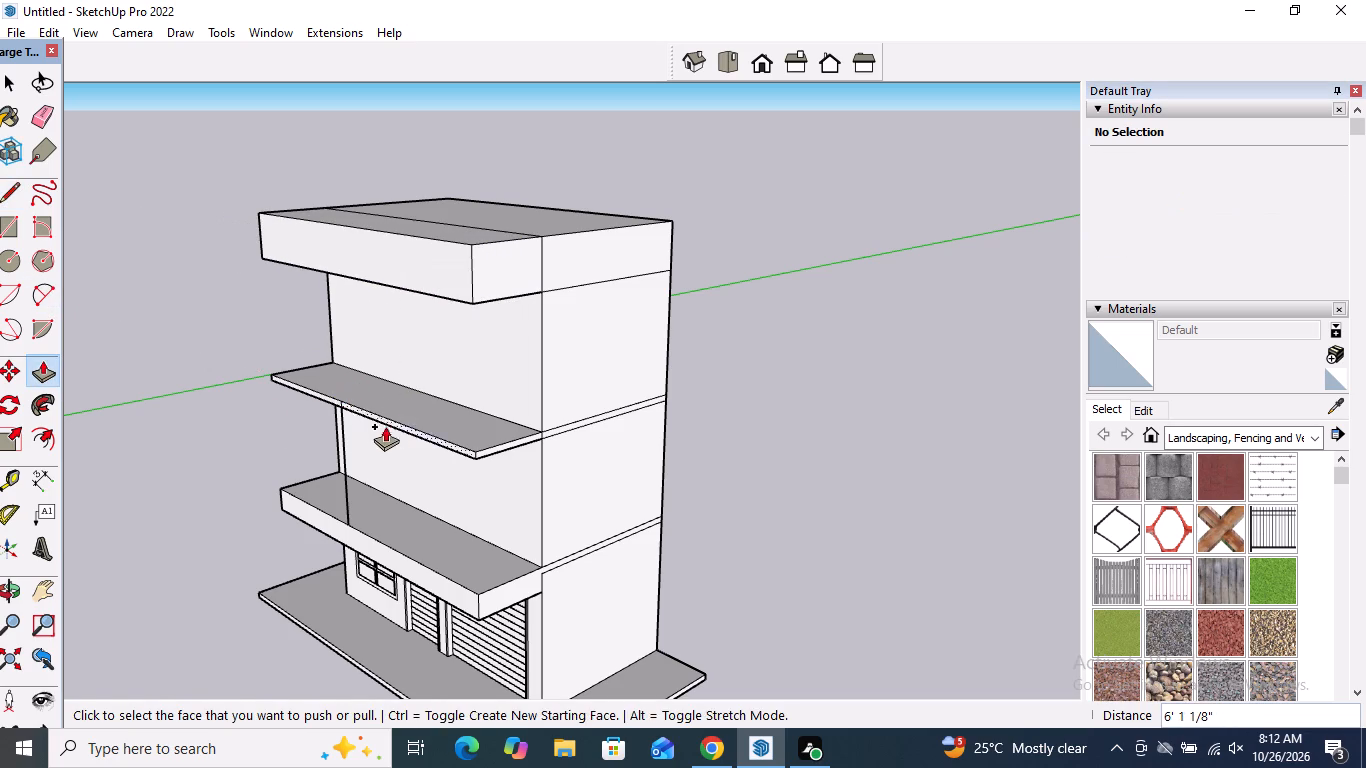
# Draw a vertical line from the existing divider at the middle slab's front edge up to the projecting top band's lower front edge.
pyautogui.click(5, 194)
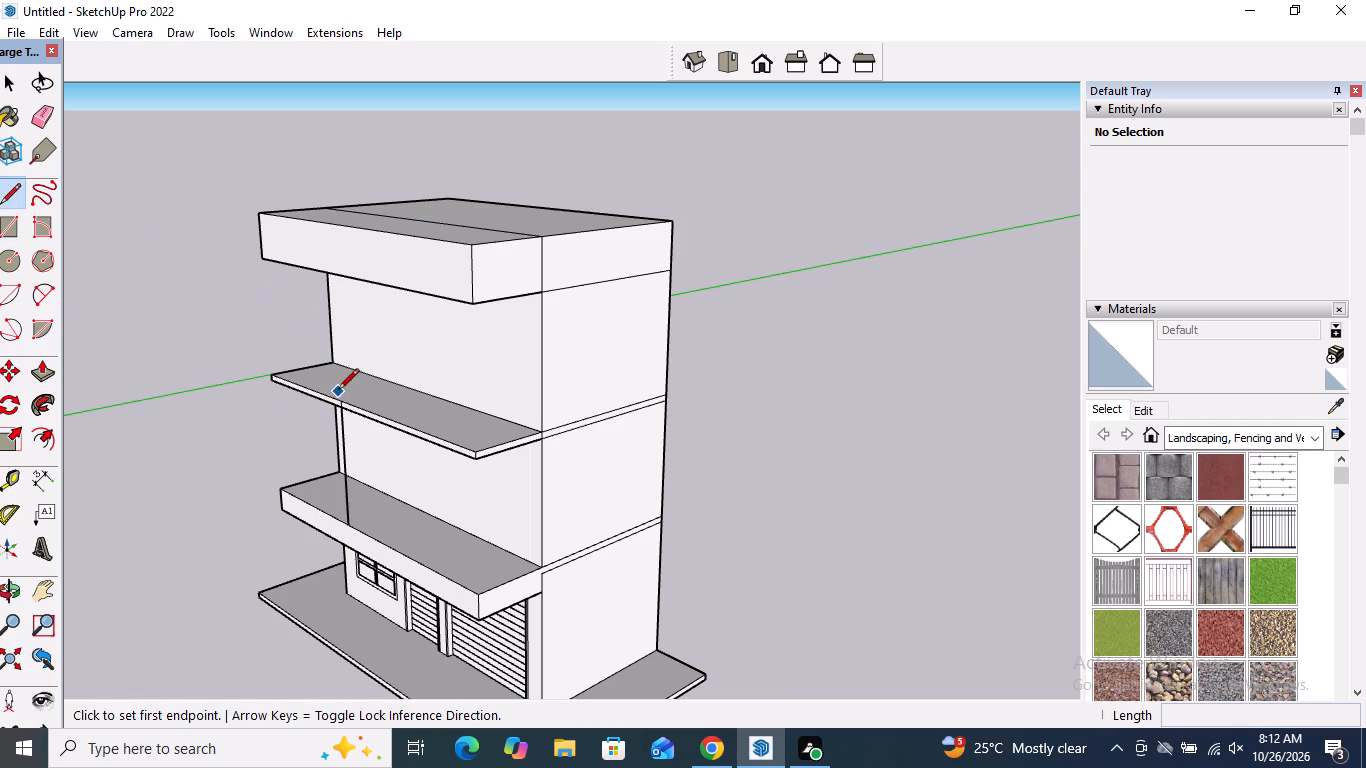
pyautogui.click(344, 398)
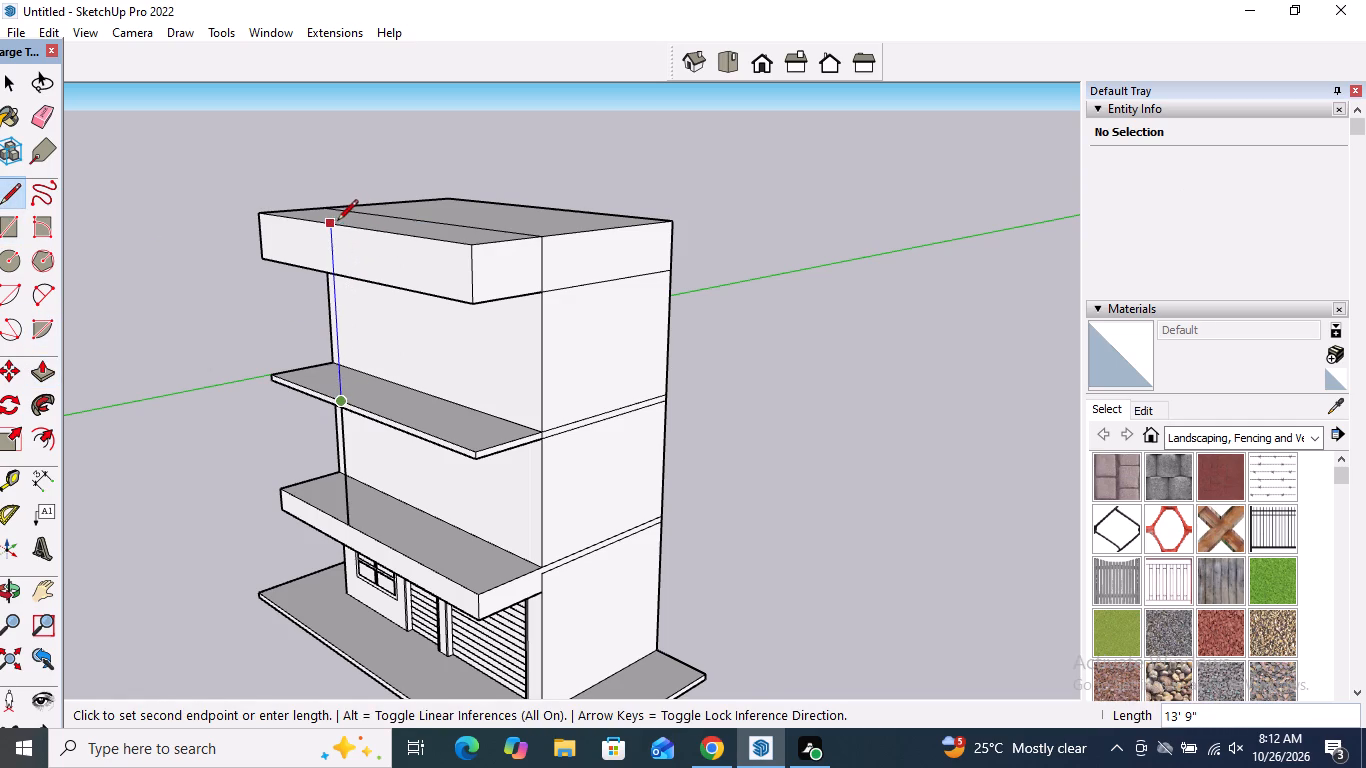
pyautogui.click(326, 277)
pyautogui.press('space')
# Draw a line across the middle slab's underside, from the vertical divider at its front edge straight back to the wall.
pyautogui.moveTo(347, 352); pyautogui.dragTo(527, 321, button='middle')
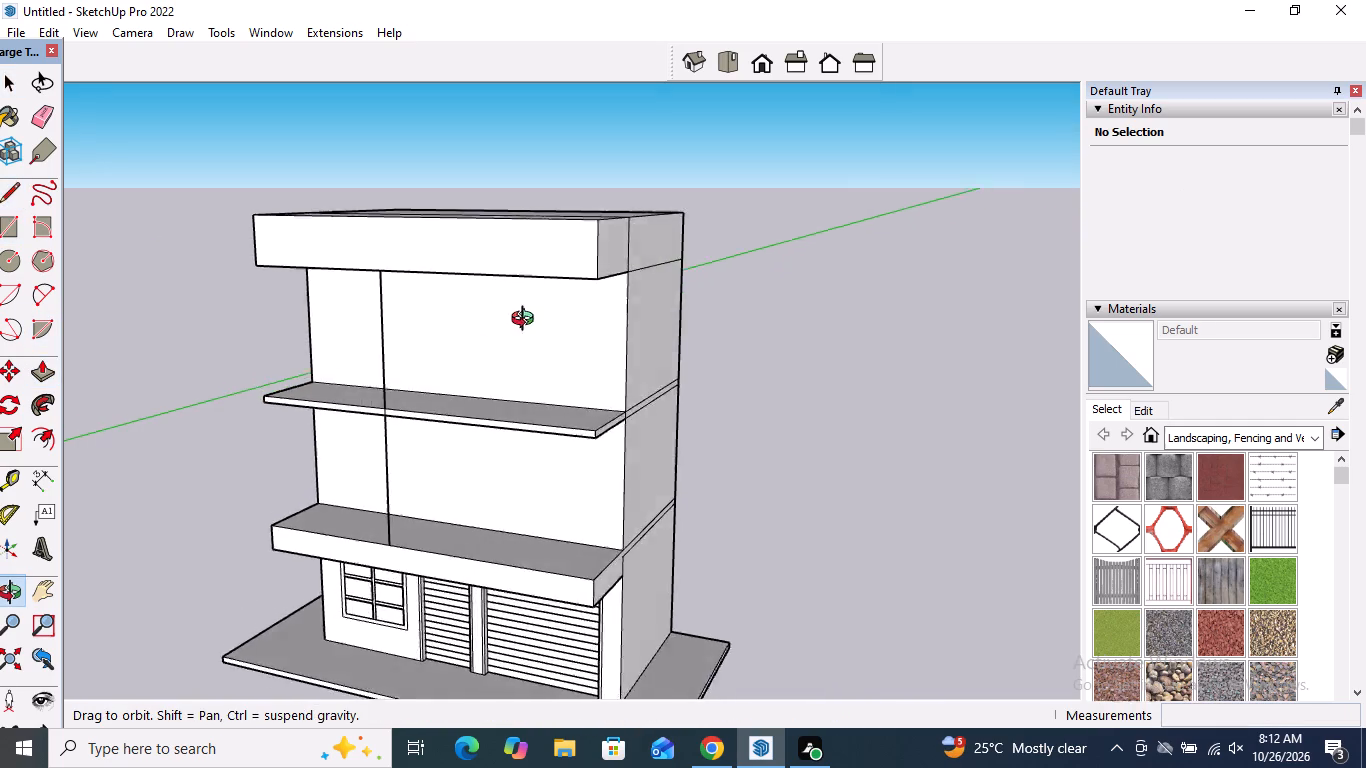
pyautogui.moveTo(527, 321); pyautogui.dragTo(635, 317, button='middle')
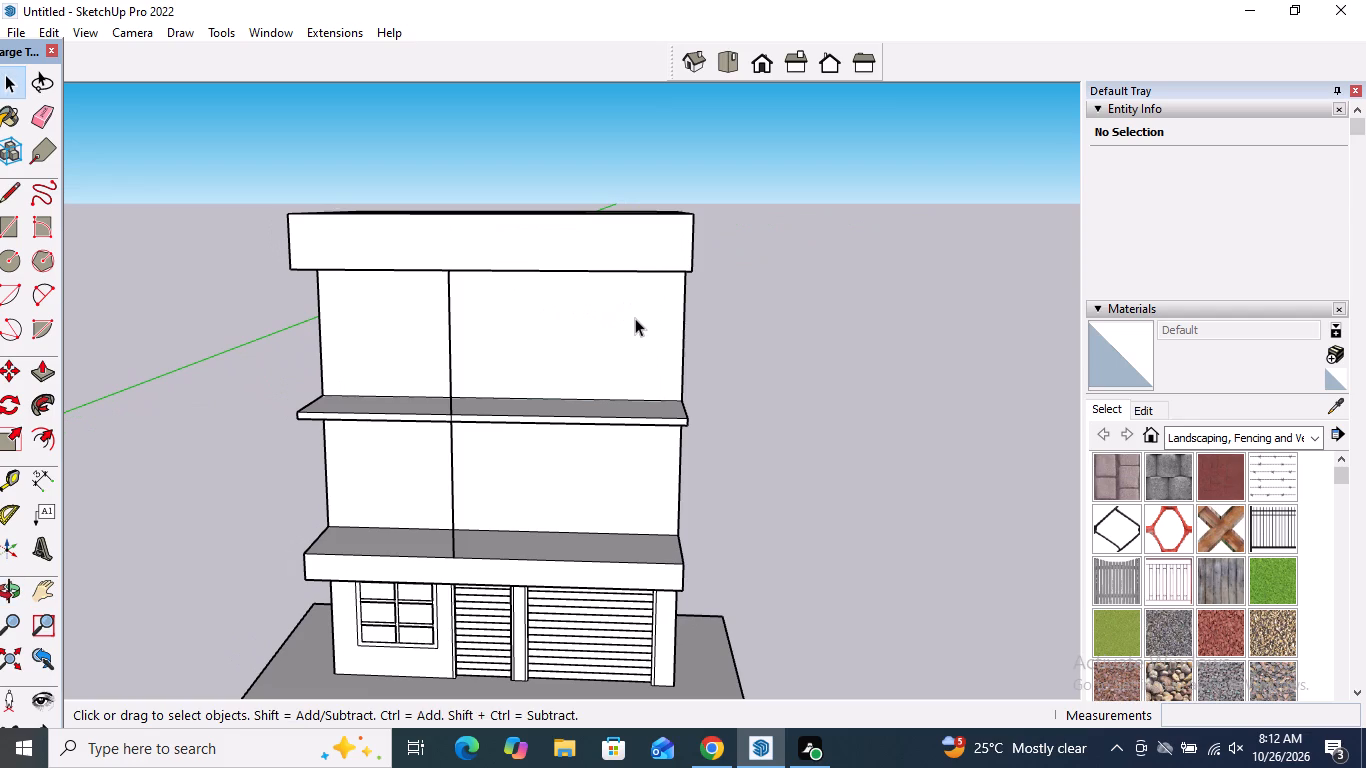
pyautogui.moveTo(646, 321); pyautogui.dragTo(667, 323, button='middle')
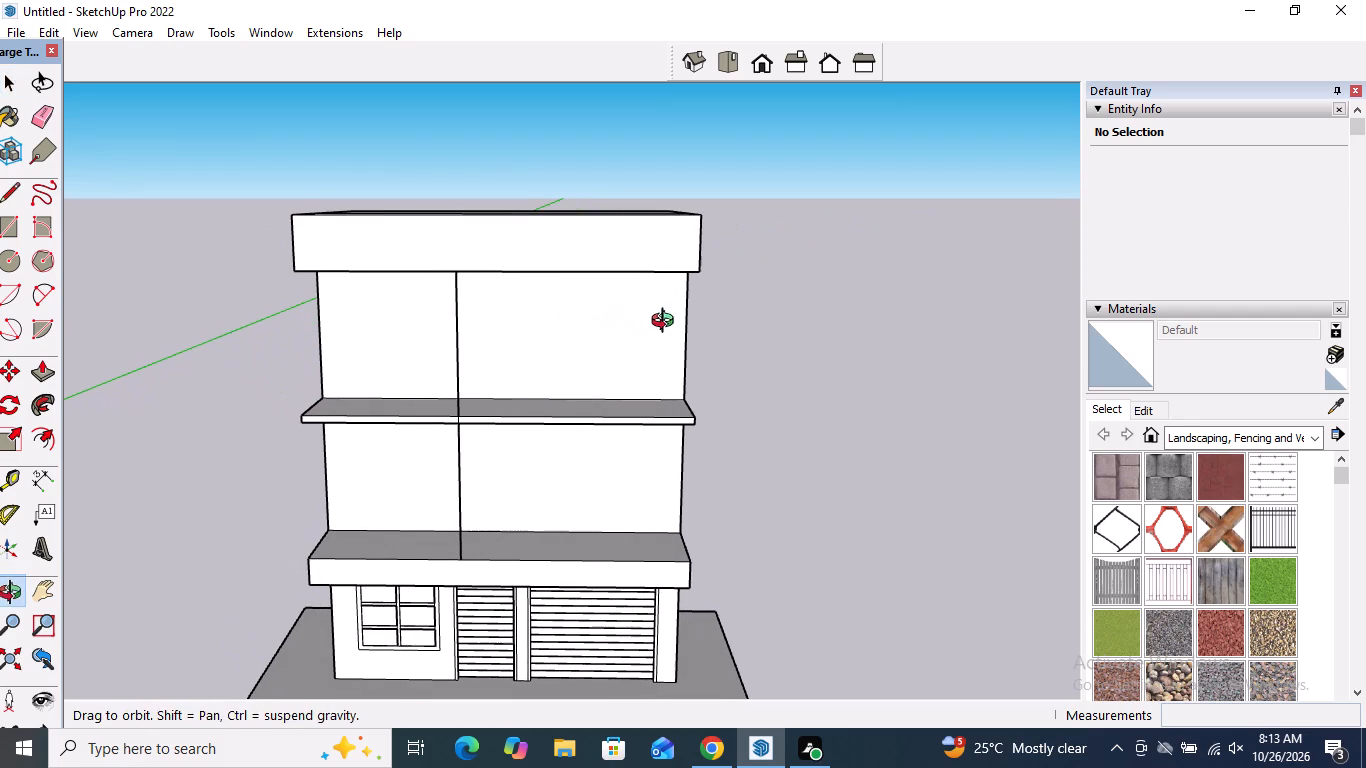
pyautogui.moveTo(667, 323); pyautogui.dragTo(668, 323, button='middle')
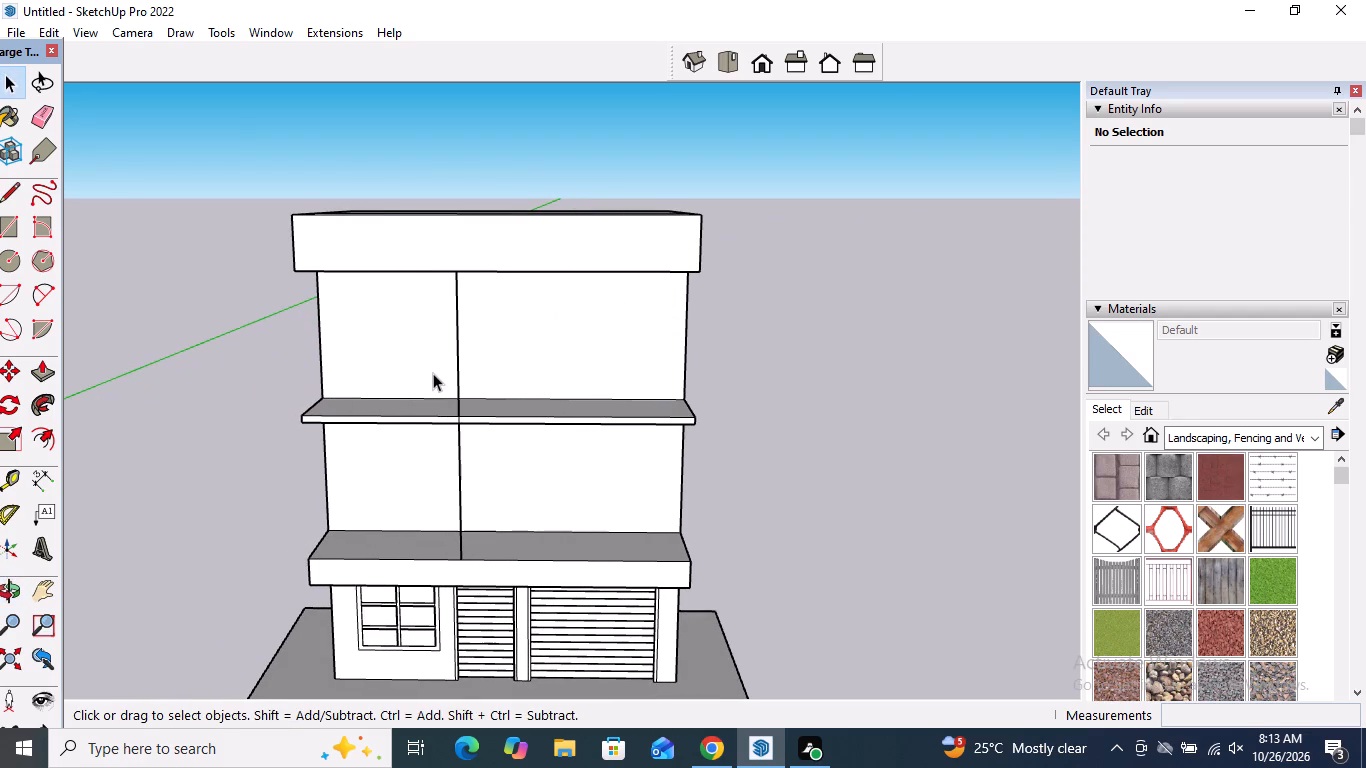
pyautogui.moveTo(432, 369); pyautogui.dragTo(451, 311, button='middle')
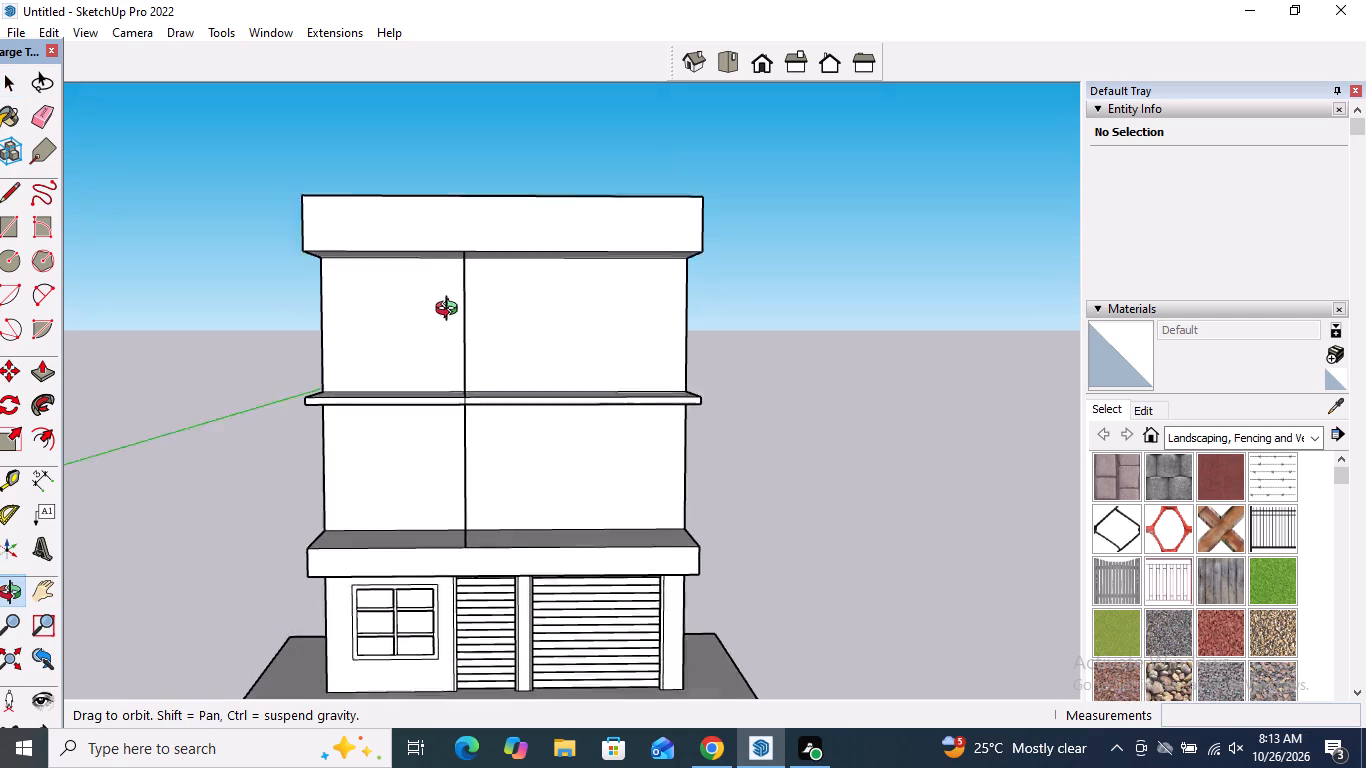
pyautogui.moveTo(451, 311); pyautogui.dragTo(457, 289, button='middle')
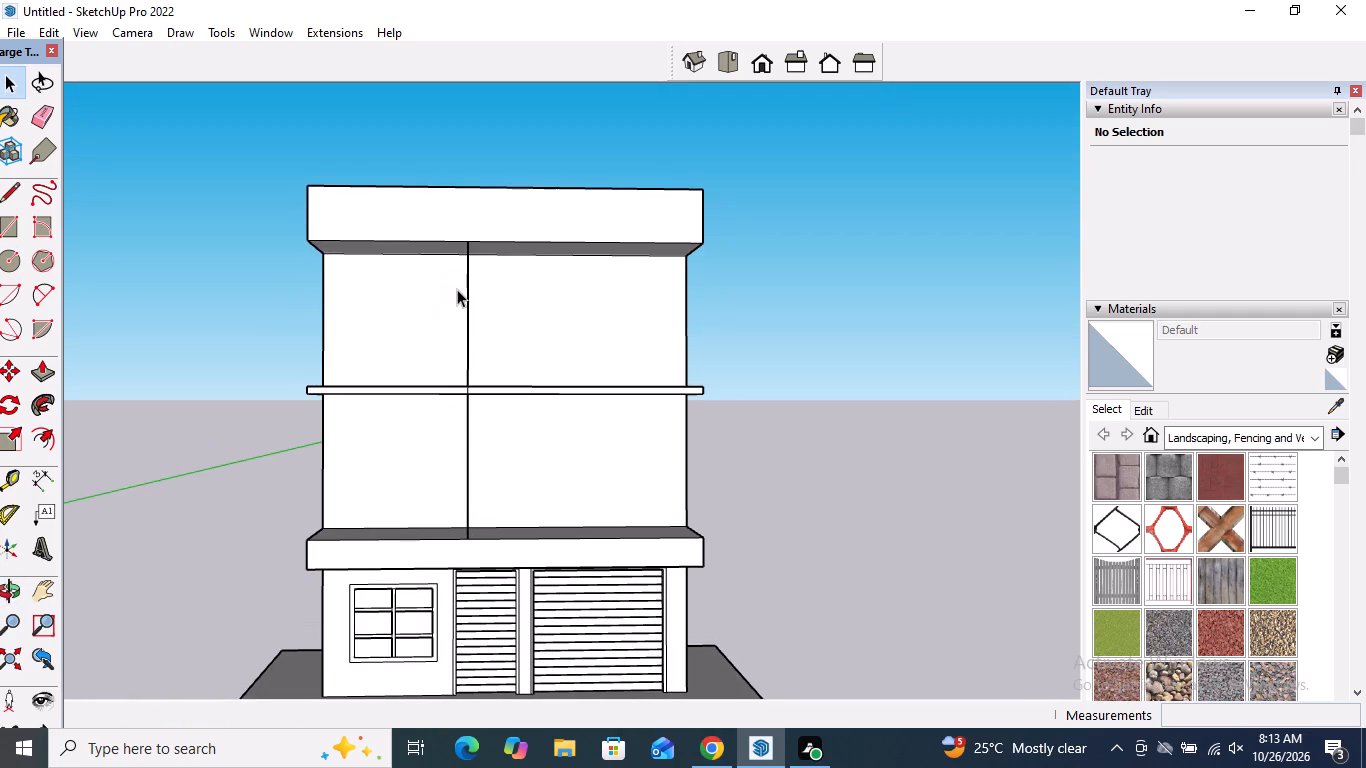
pyautogui.scroll(1, 457, 289)
pyautogui.moveTo(394, 398); pyautogui.dragTo(396, 353, button='middle')
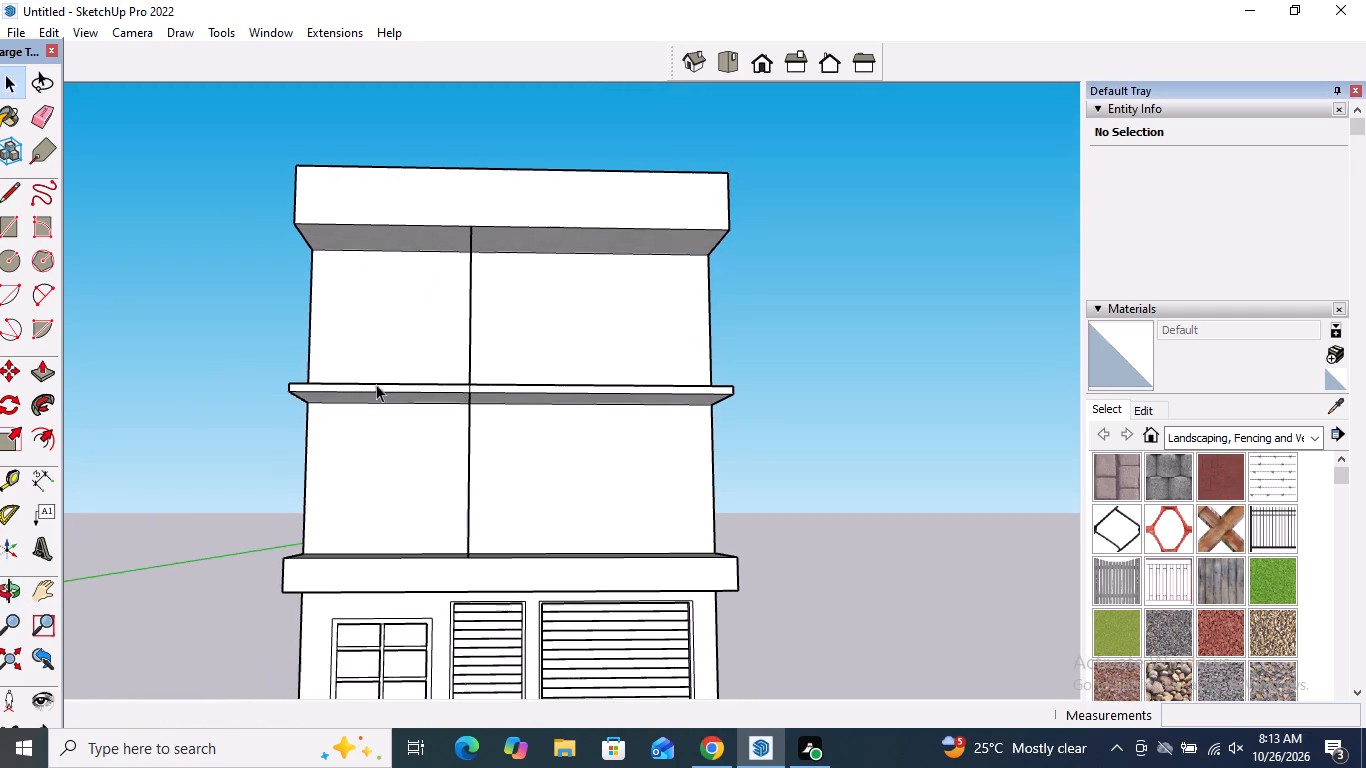
pyautogui.click(42, 372)
pyautogui.scroll(3, 332, 404)
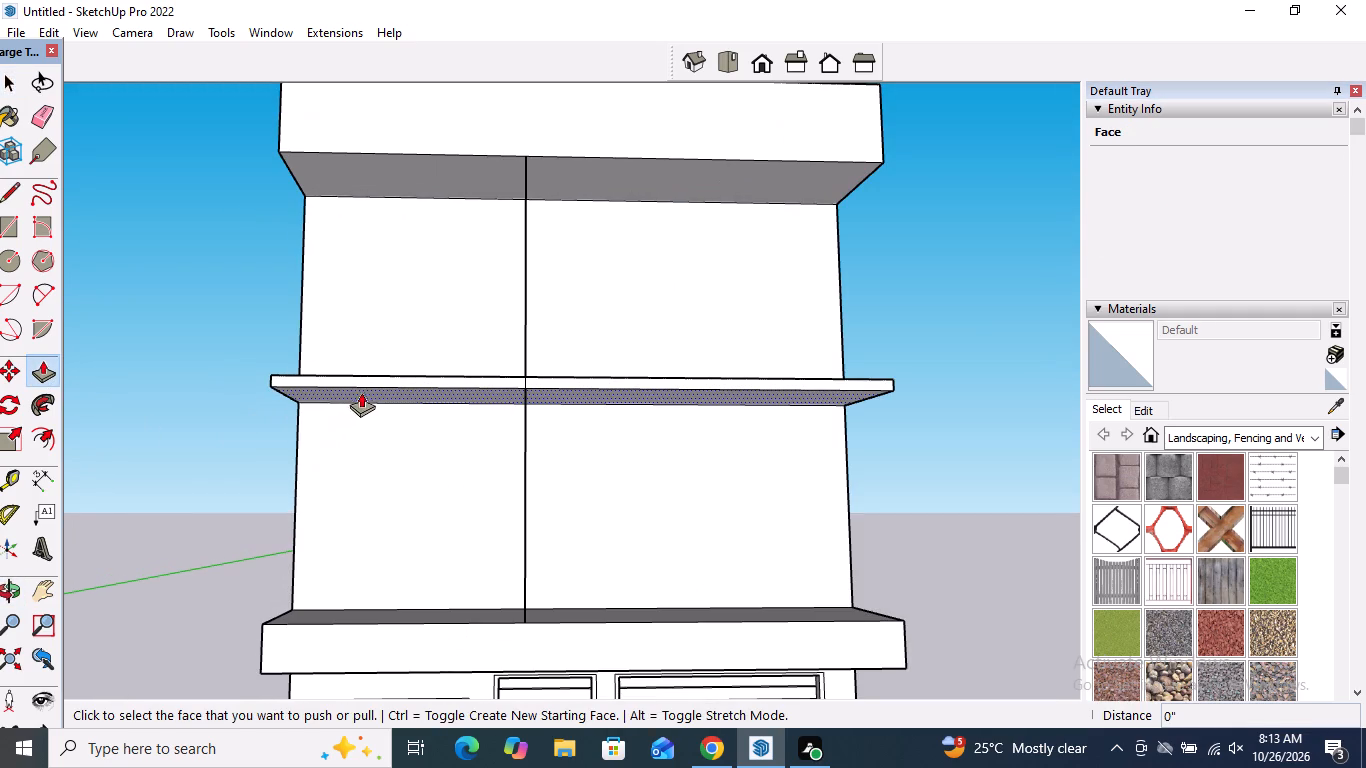
pyautogui.moveTo(458, 407); pyautogui.dragTo(73, 420, button='middle')
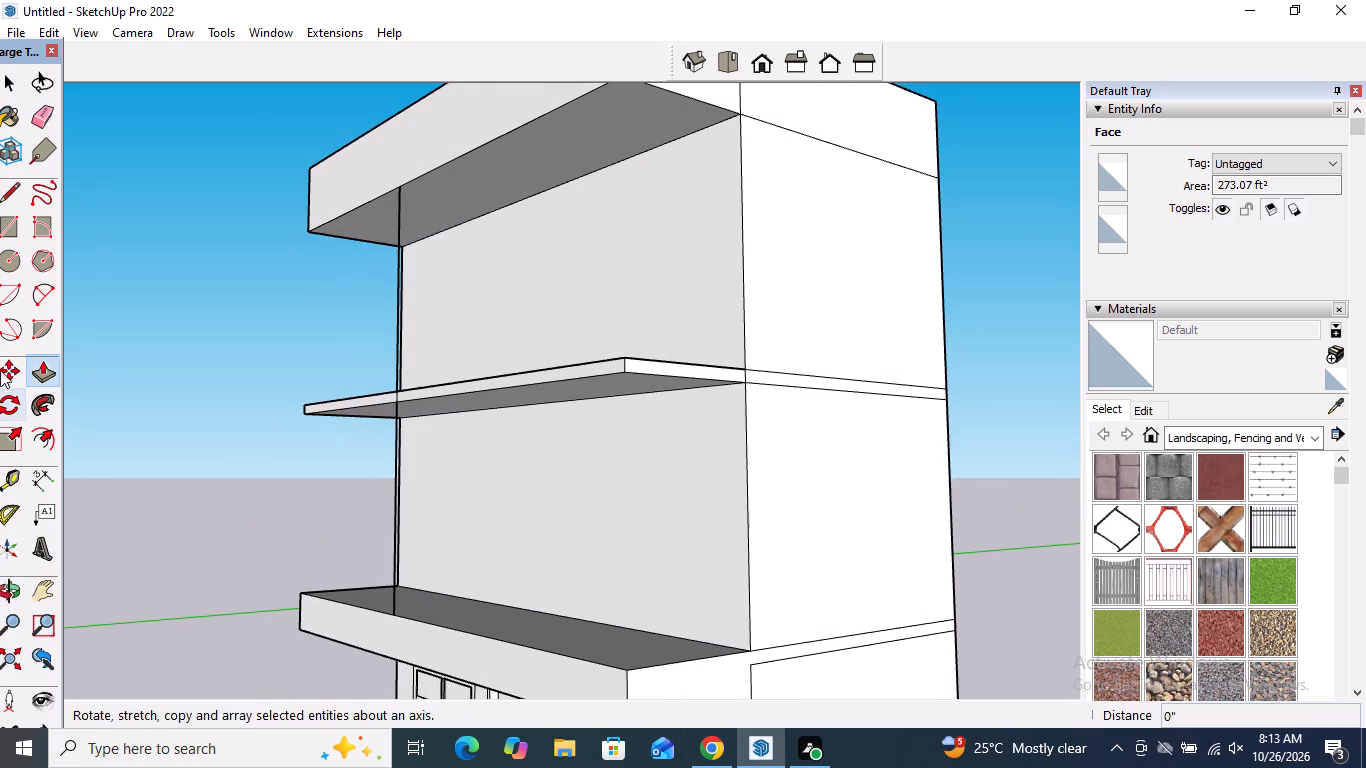
pyautogui.click(12, 195)
pyautogui.scroll(1, 437, 458)
pyautogui.moveTo(435, 448); pyautogui.dragTo(355, 353, button='middle')
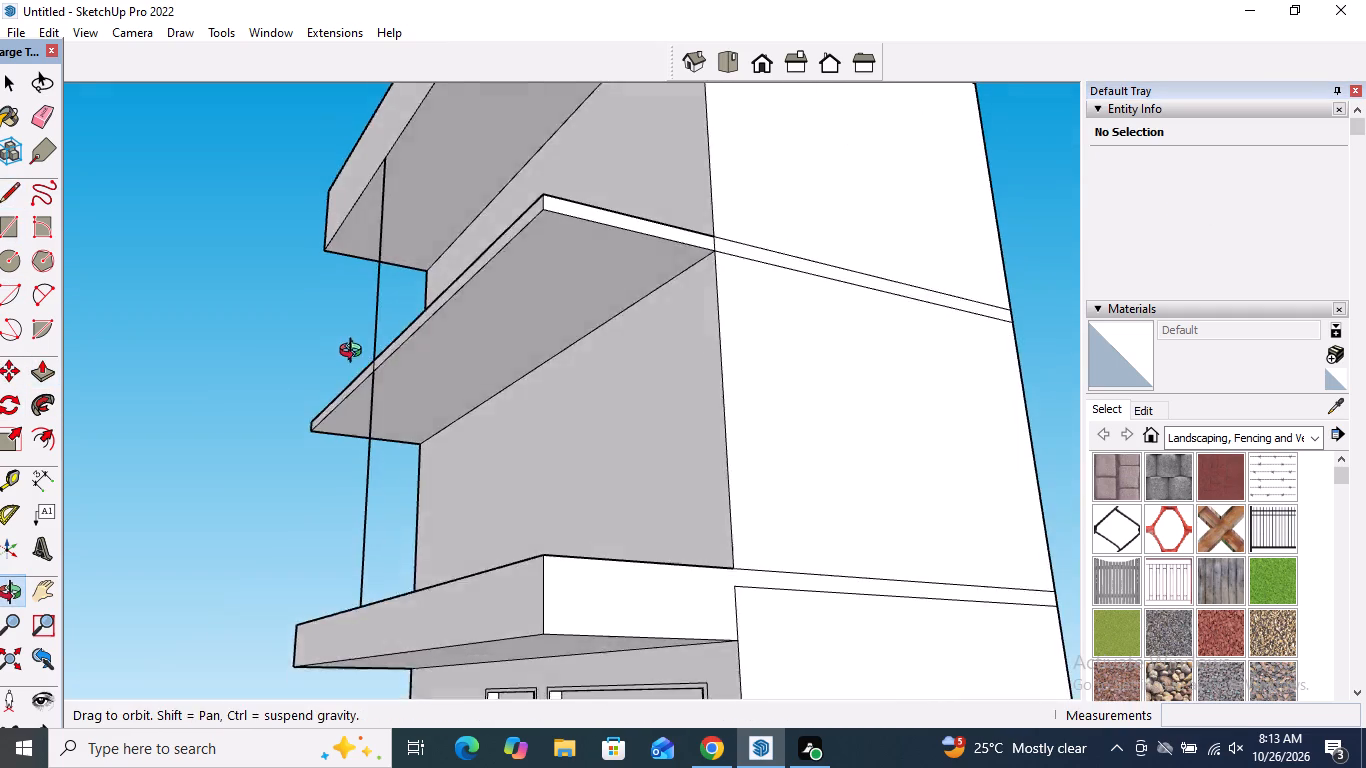
pyautogui.moveTo(355, 353); pyautogui.dragTo(331, 355, button='middle')
pyautogui.scroll(3, 440, 362)
pyautogui.click(338, 385)
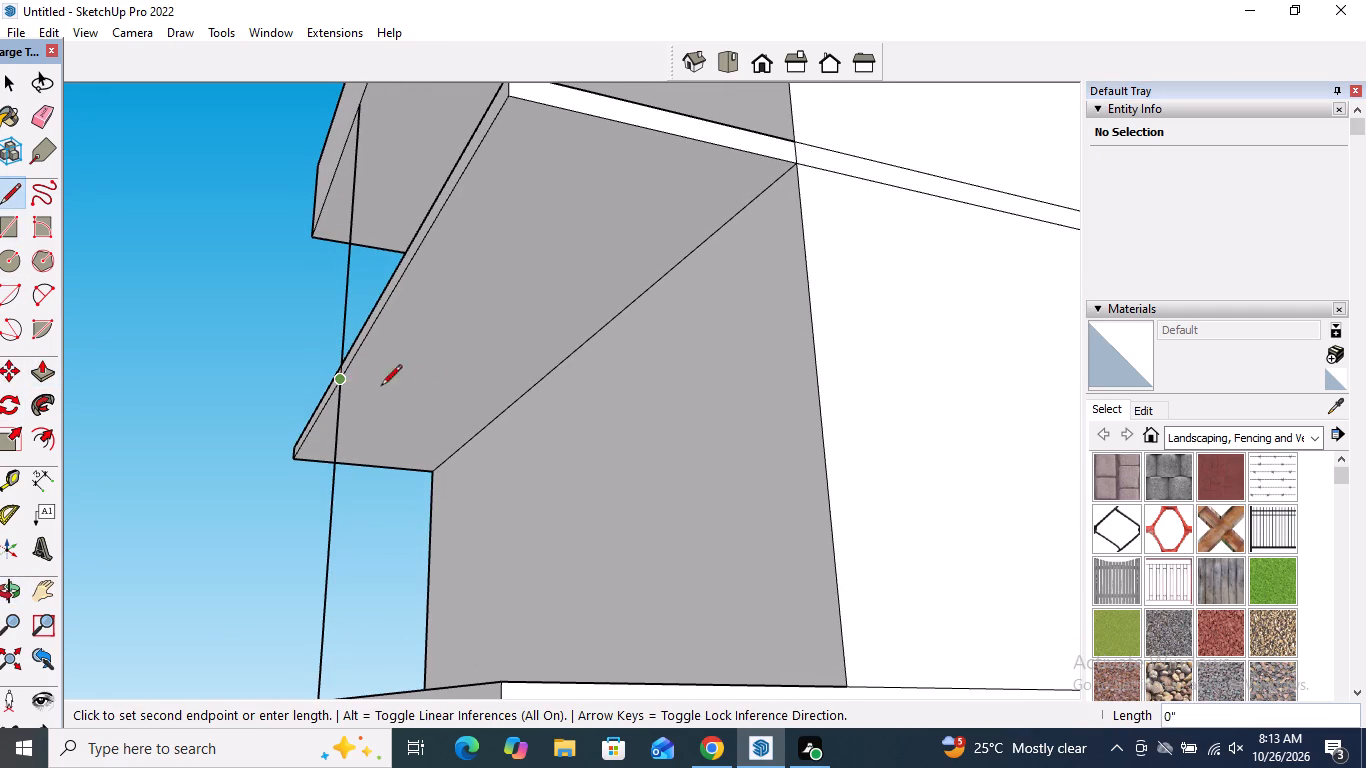
pyautogui.click(523, 393)
# Draw a matching line across the middle slab's top face, from the vertical divider at its front edge back to the wall.
pyautogui.moveTo(463, 354); pyautogui.dragTo(464, 394, button='middle')
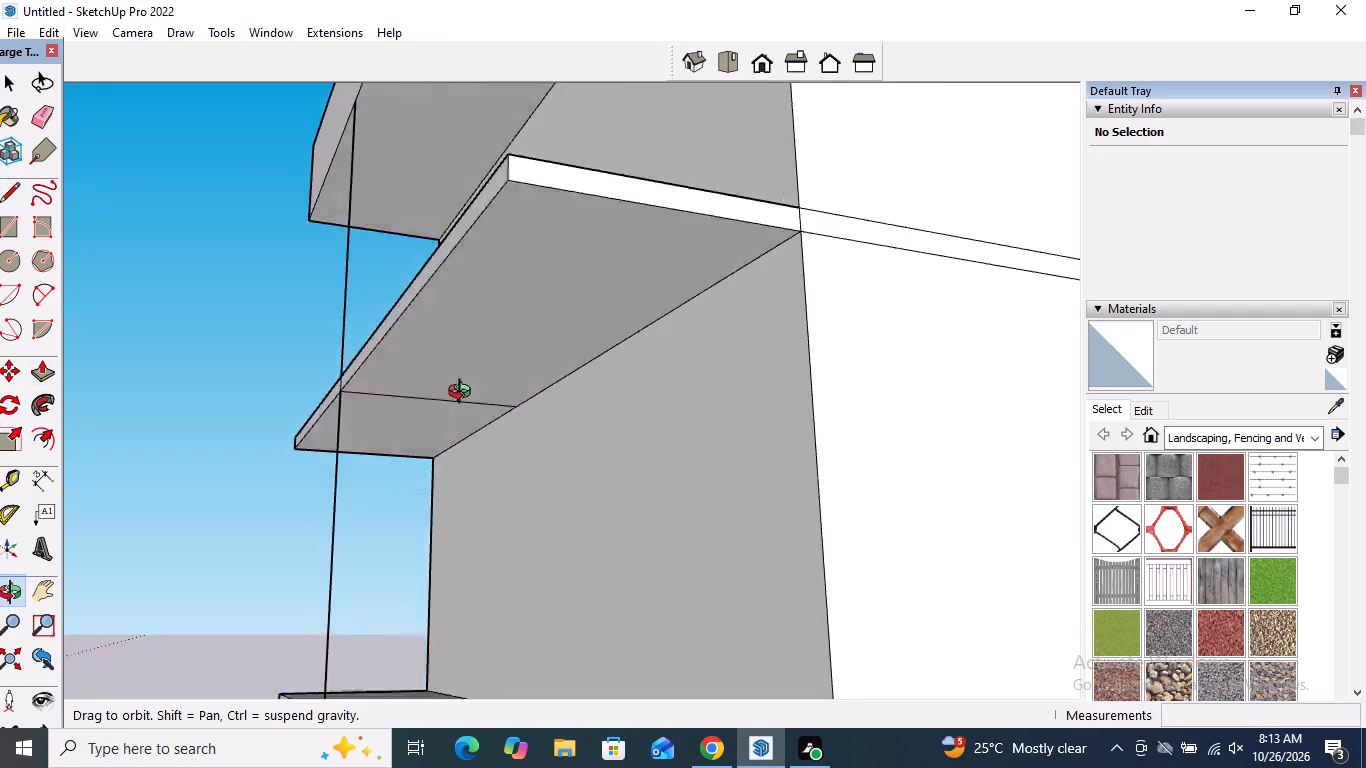
pyautogui.moveTo(464, 394); pyautogui.dragTo(473, 528, button='middle')
pyautogui.scroll(3, 349, 418)
pyautogui.click(343, 429)
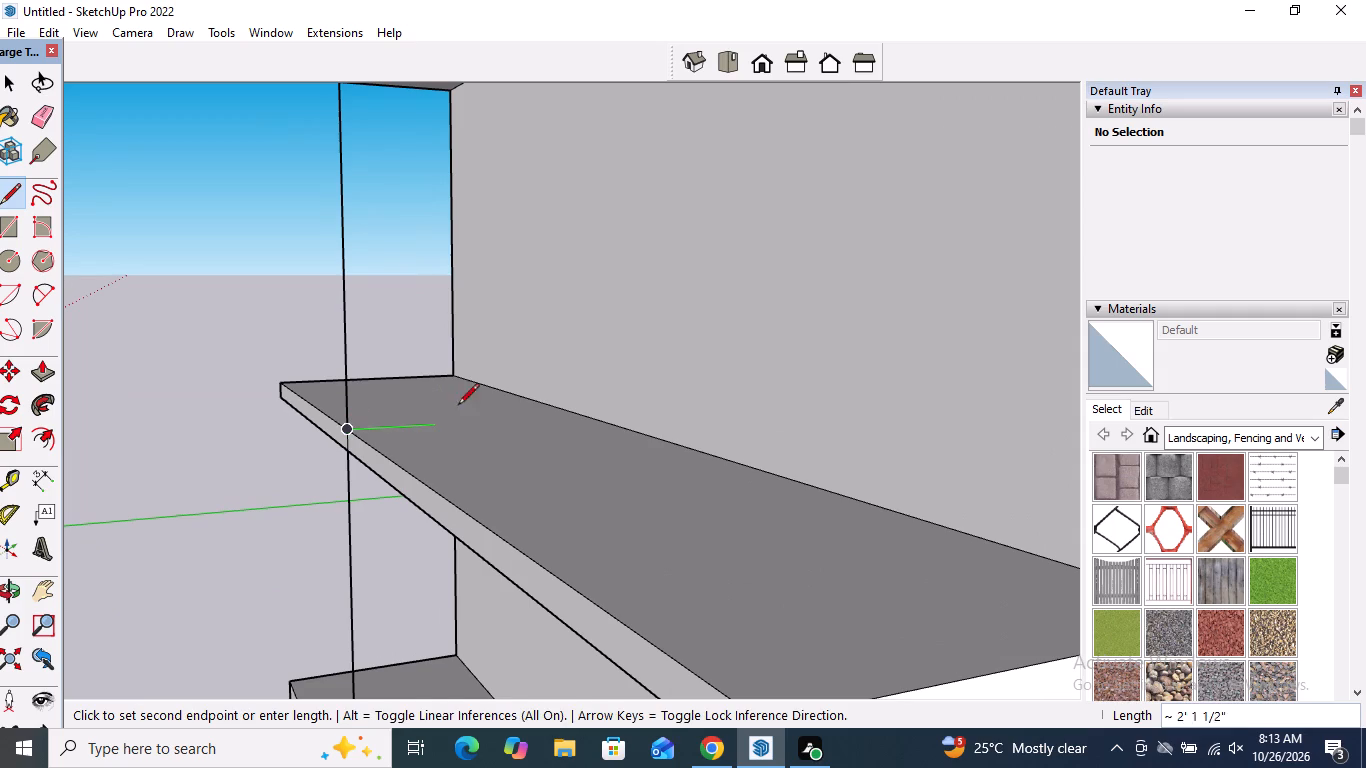
pyautogui.click(588, 416)
# Thicken the middle slab's shorter section above the window, pulling its underside down about 3 3/8" and its top up about 4 7/8".
pyautogui.moveTo(556, 489); pyautogui.dragTo(555, 474, button='middle')
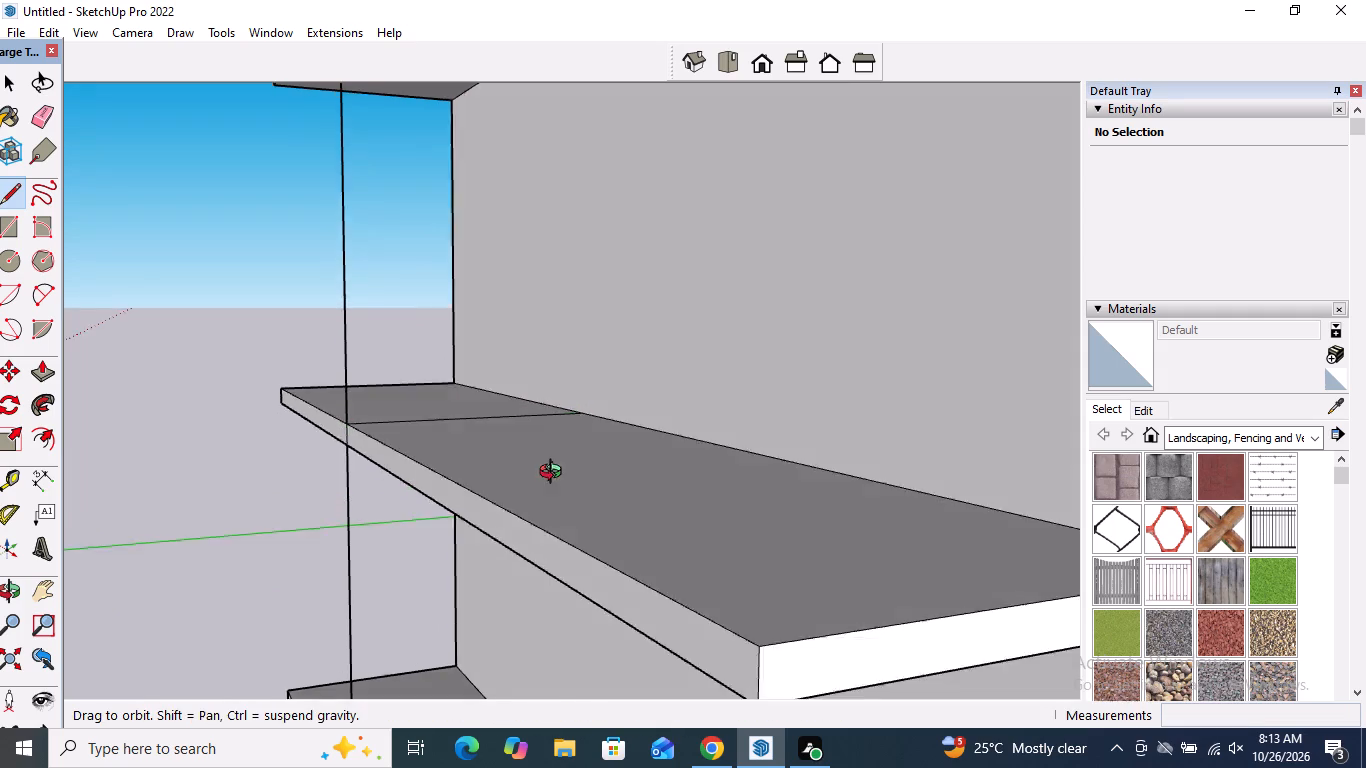
pyautogui.moveTo(555, 474); pyautogui.dragTo(756, 315, button='middle')
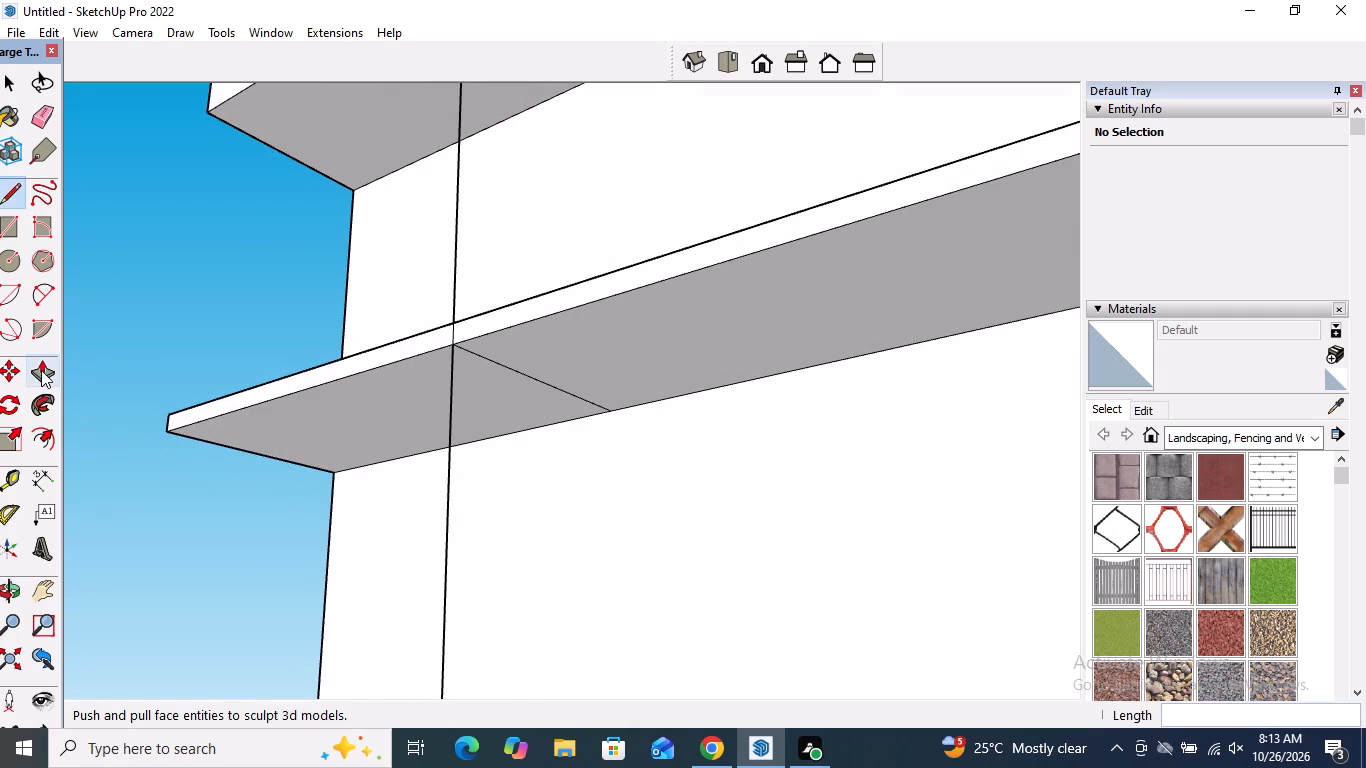
pyautogui.click(41, 369)
pyautogui.click(413, 424)
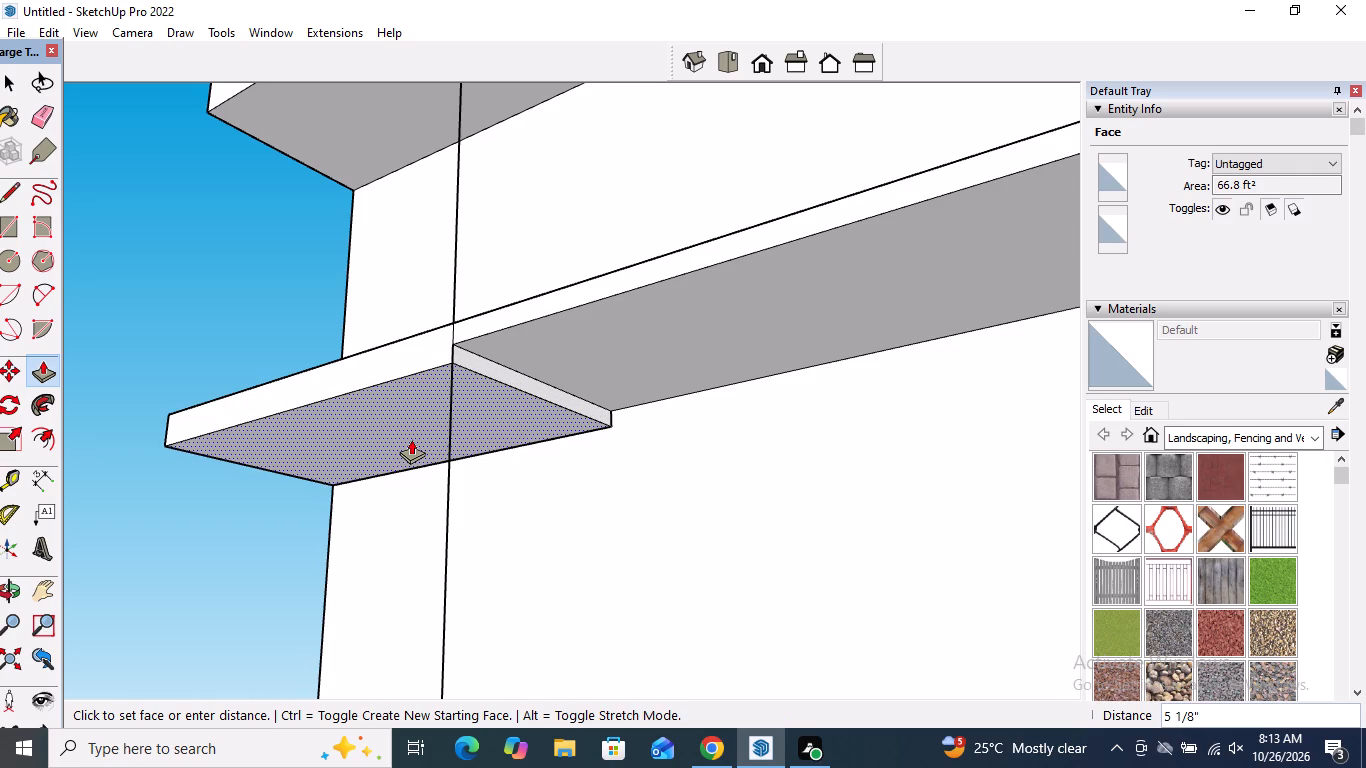
pyautogui.moveTo(411, 439); pyautogui.dragTo(571, 469, button='middle')
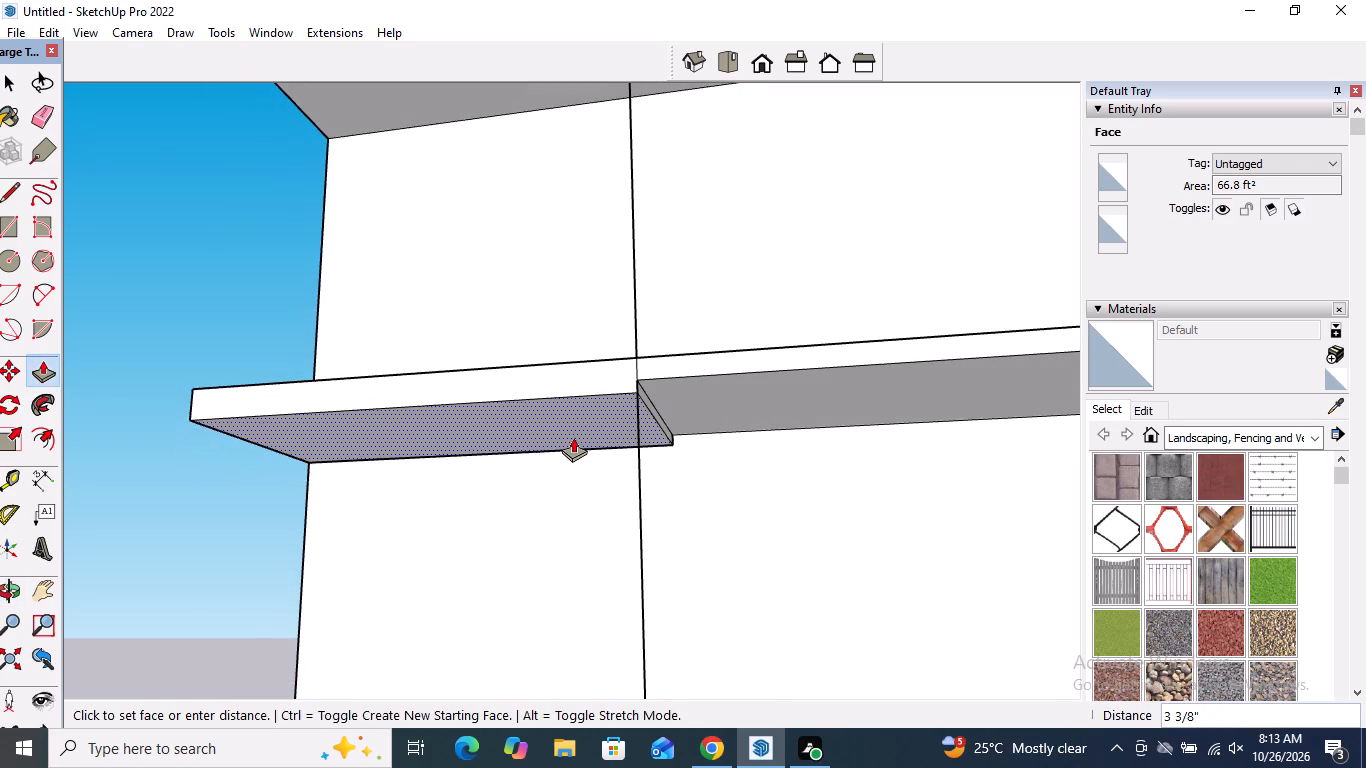
pyautogui.click(573, 437)
pyautogui.moveTo(569, 407); pyautogui.dragTo(598, 581, button='middle')
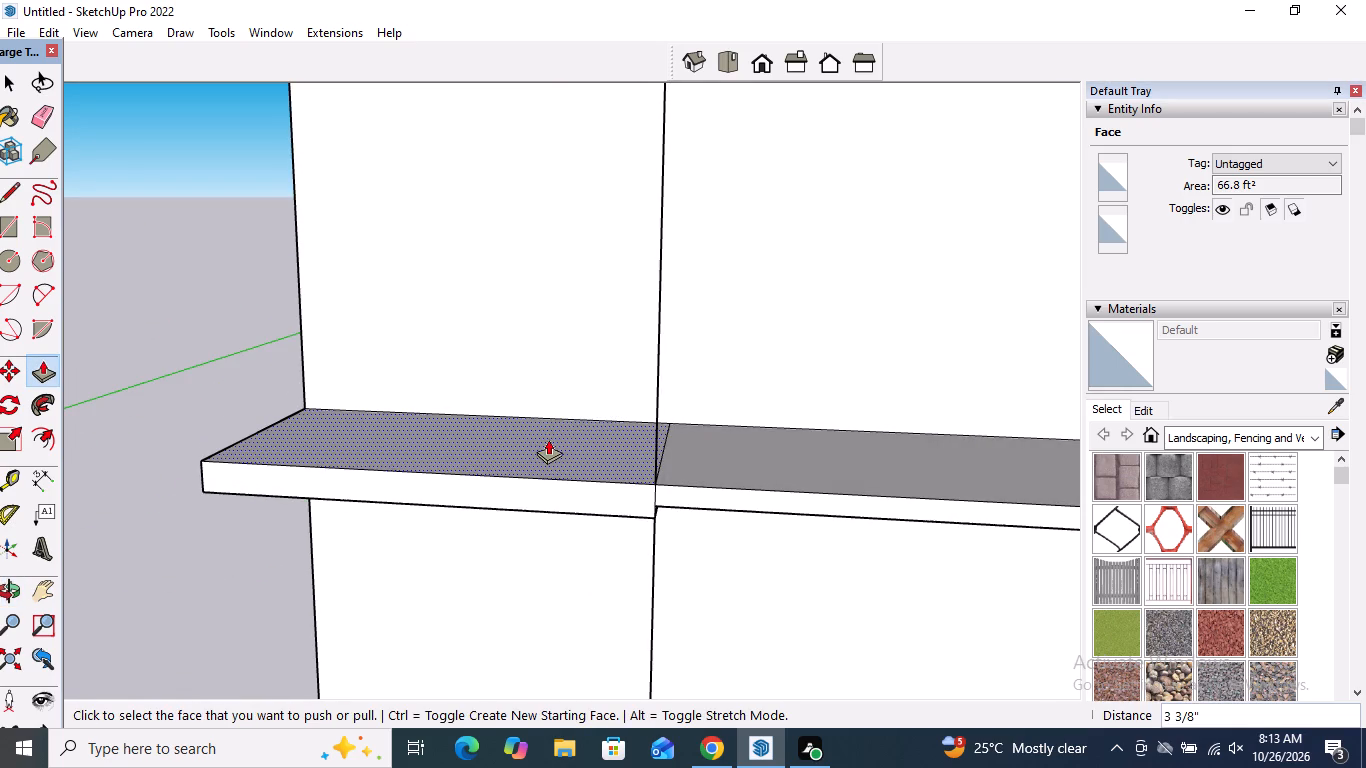
pyautogui.click(548, 439)
pyautogui.click(550, 424)
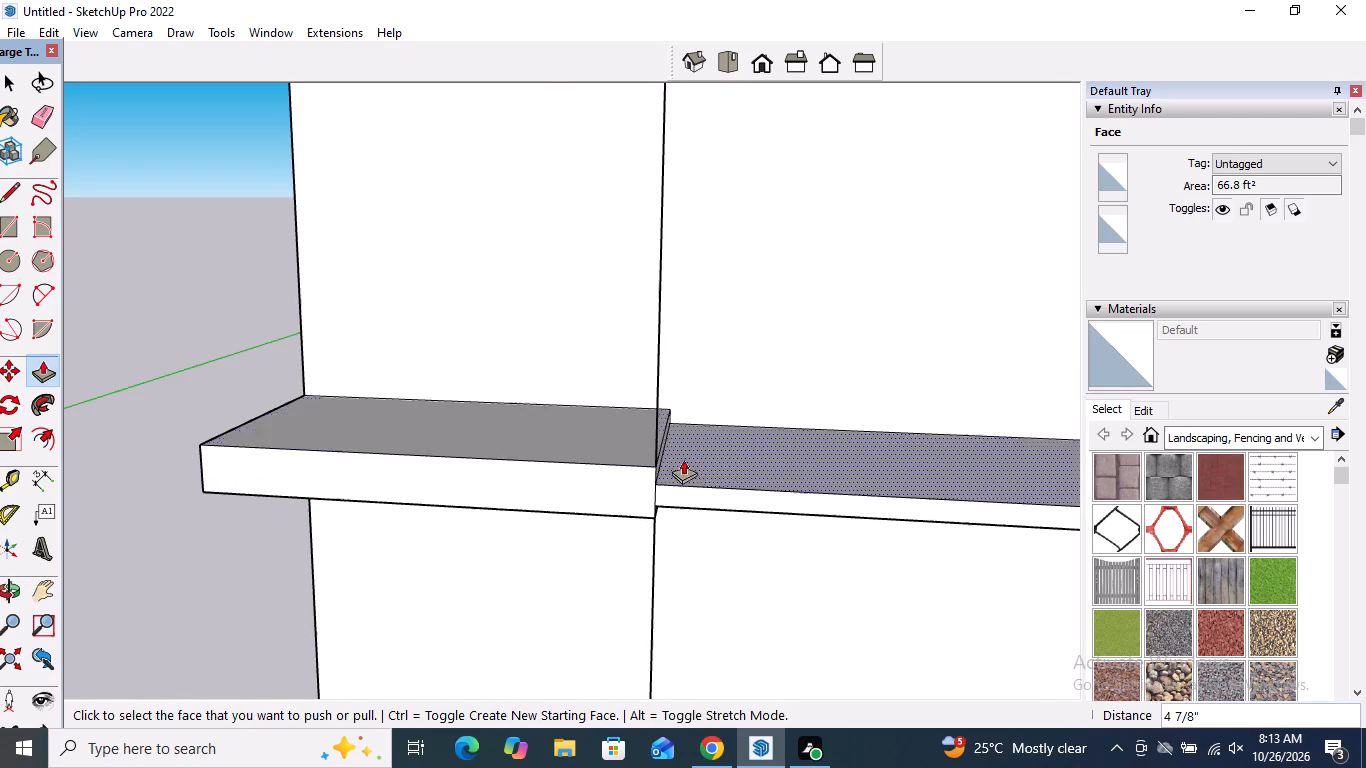
# Thicken the same slab section further, pulling its underside down about 3 1/4" and its top up about 2 3/4".
pyautogui.scroll(-10, 713, 452)
pyautogui.moveTo(719, 535); pyautogui.dragTo(764, 440, button='middle')
pyautogui.scroll(1, 707, 407)
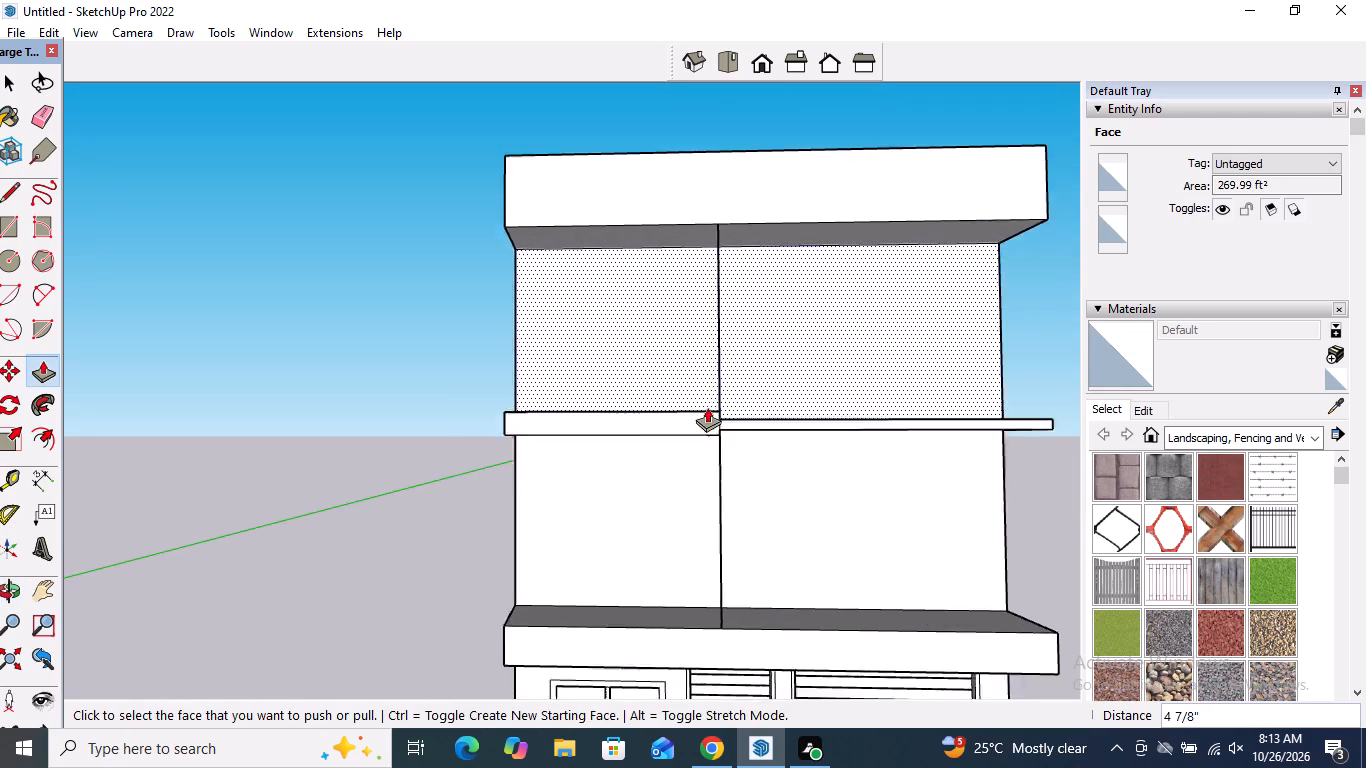
pyautogui.scroll(7, 707, 407)
pyautogui.moveTo(685, 418); pyautogui.dragTo(701, 364, button='middle')
pyautogui.click(686, 425)
pyautogui.click(686, 436)
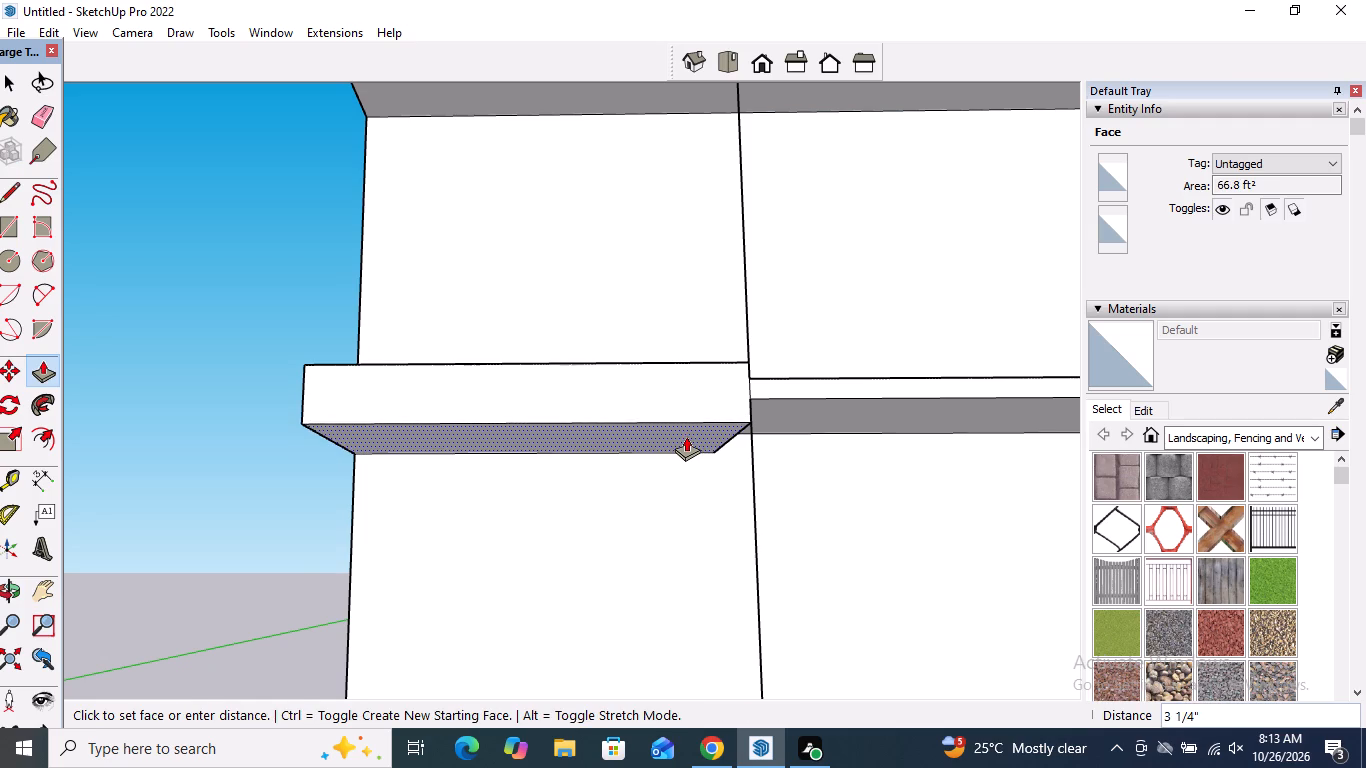
pyautogui.moveTo(653, 415); pyautogui.dragTo(642, 578, button='middle')
pyautogui.click(604, 491)
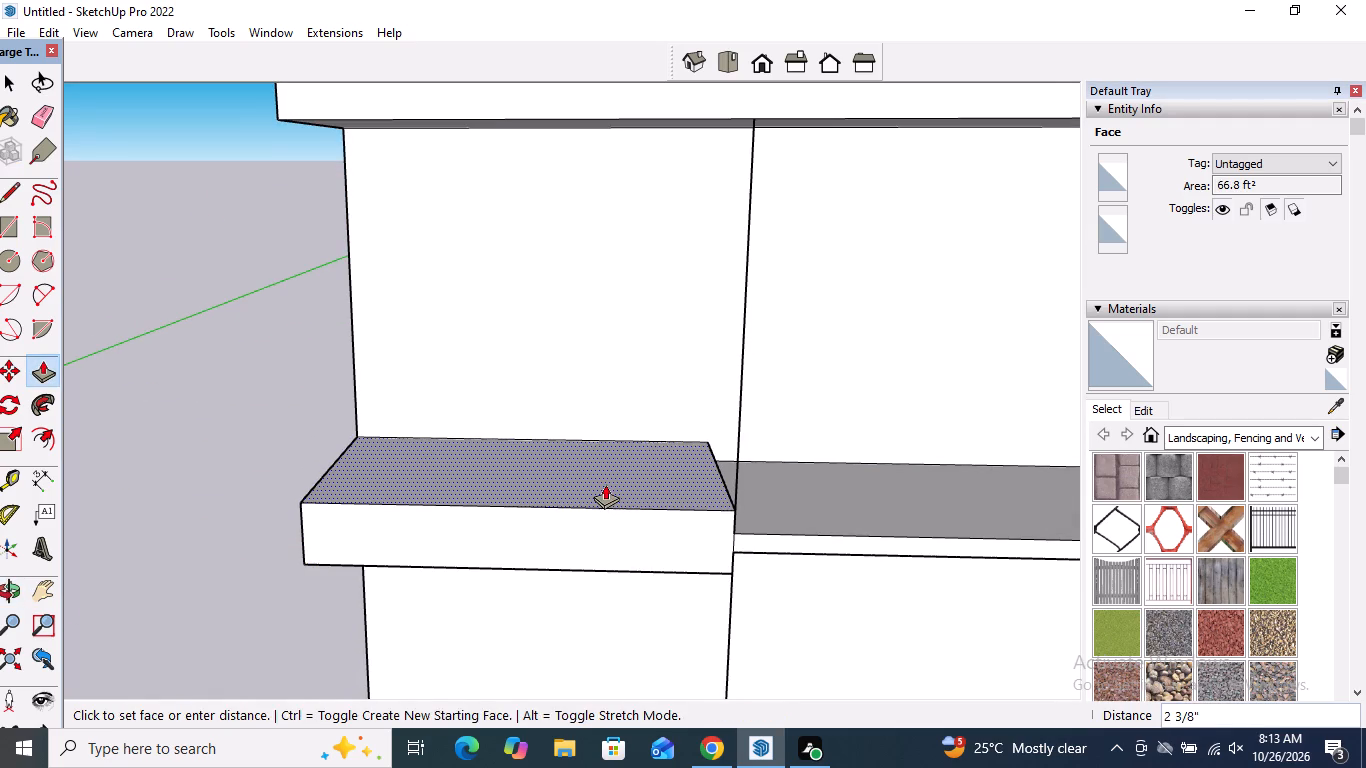
pyautogui.click(605, 483)
# Undo the four freehand pulls that thickened the middle slab's shorter section.
pyautogui.scroll(-9, 544, 517)
pyautogui.moveTo(551, 552); pyautogui.dragTo(568, 472, button='middle')
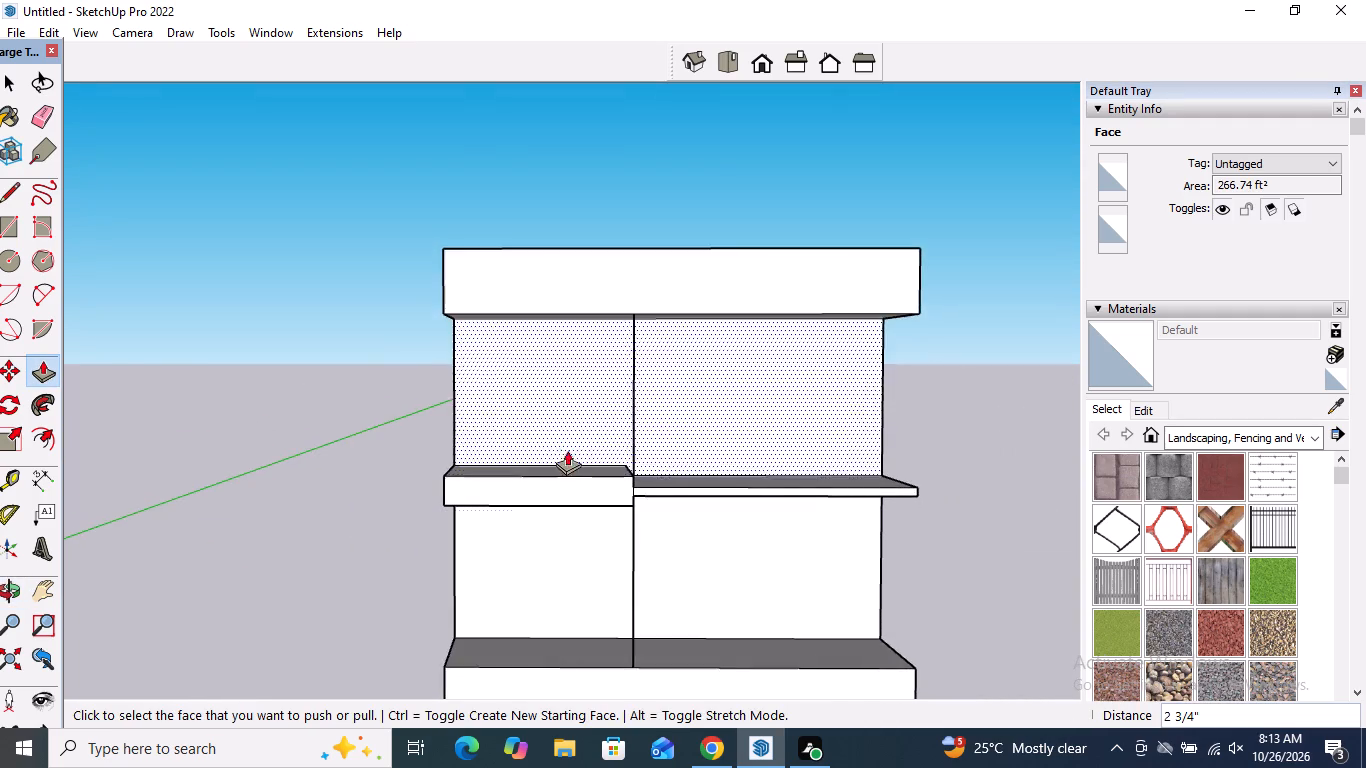
pyautogui.scroll(-5, 566, 442)
pyautogui.moveTo(866, 512); pyautogui.dragTo(874, 458, button='middle')
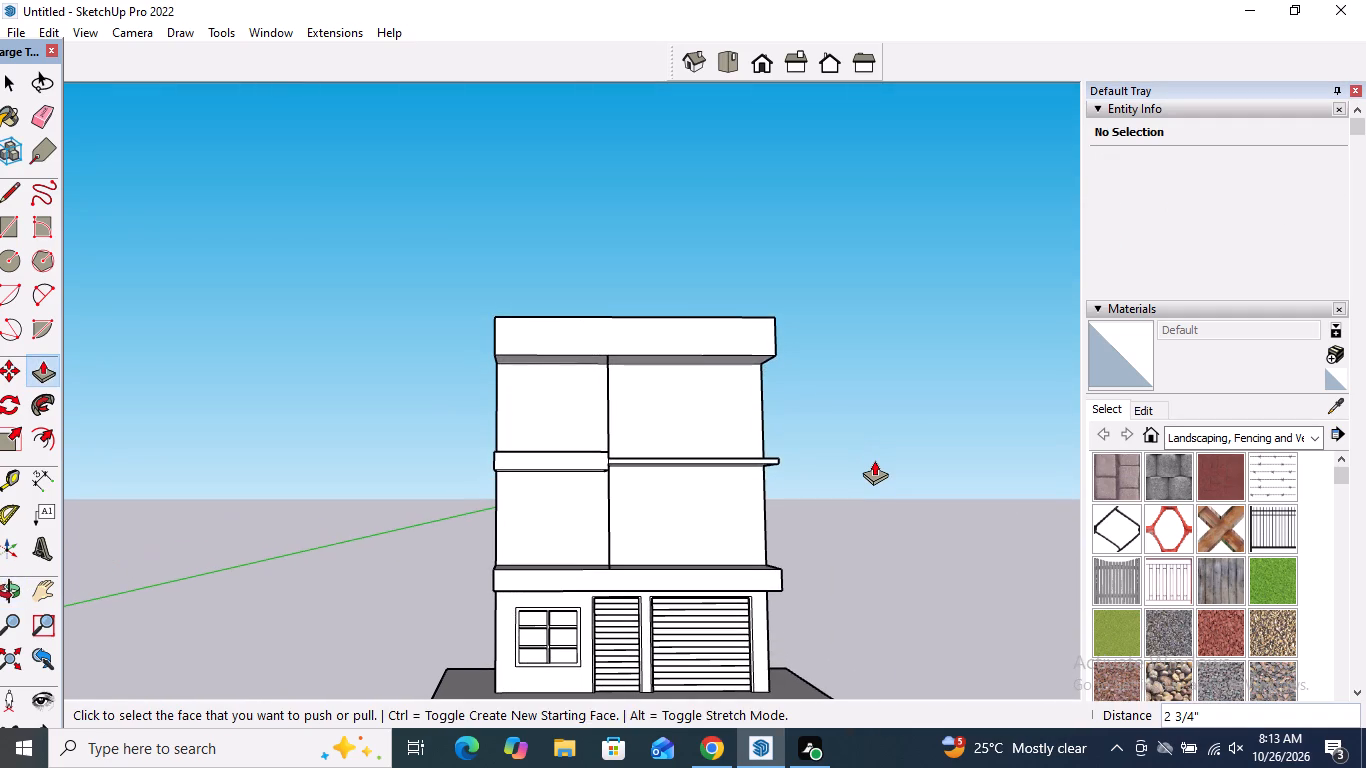
pyautogui.scroll(5, 874, 460)
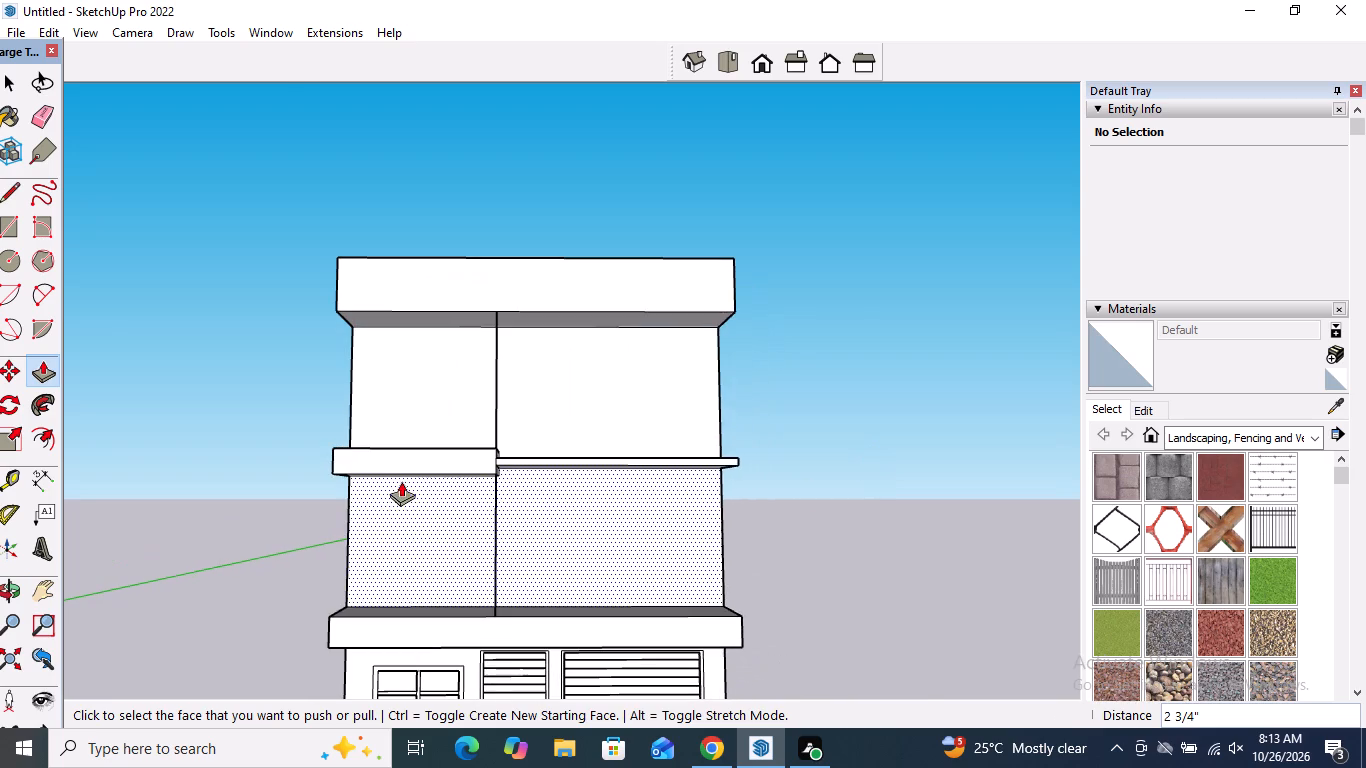
pyautogui.scroll(4, 401, 479)
pyautogui.moveTo(405, 473); pyautogui.dragTo(418, 405, button='middle')
pyautogui.scroll(3, 428, 469)
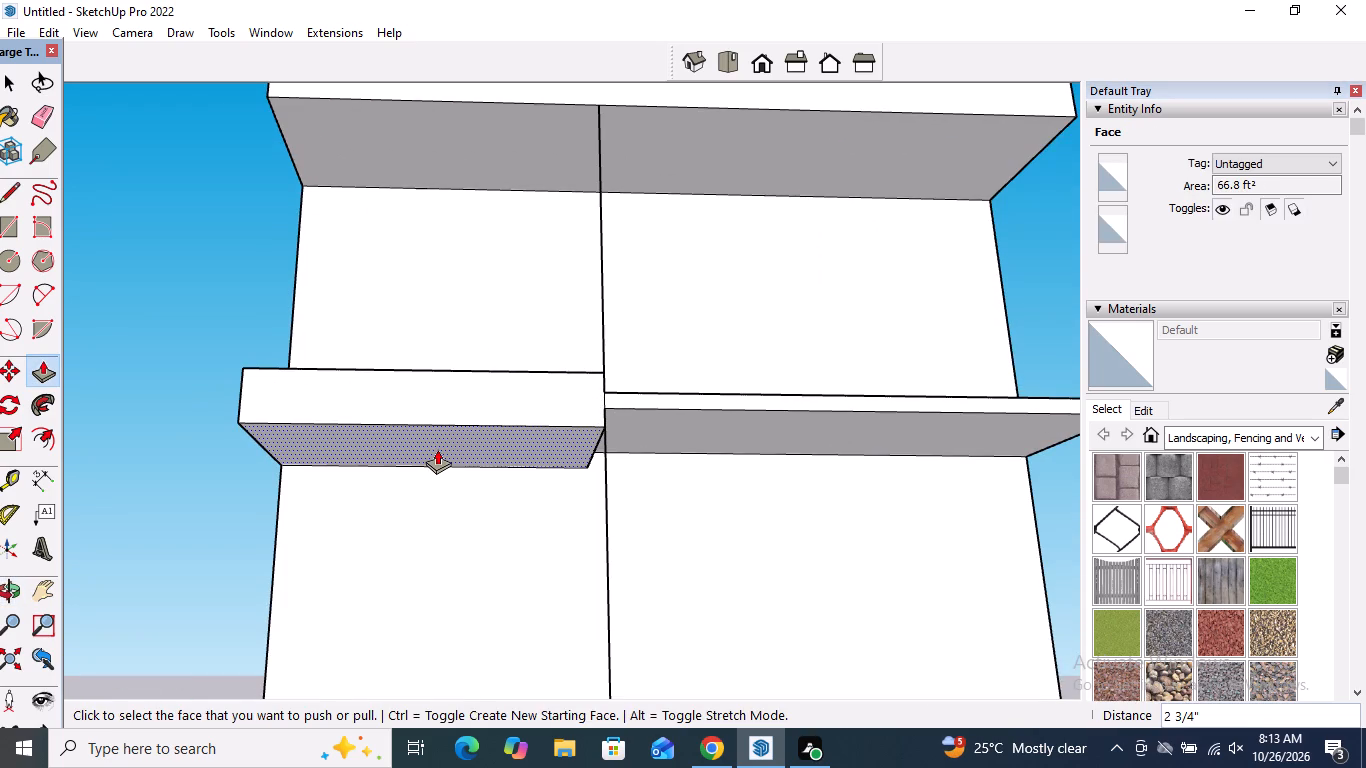
pyautogui.click(437, 449)
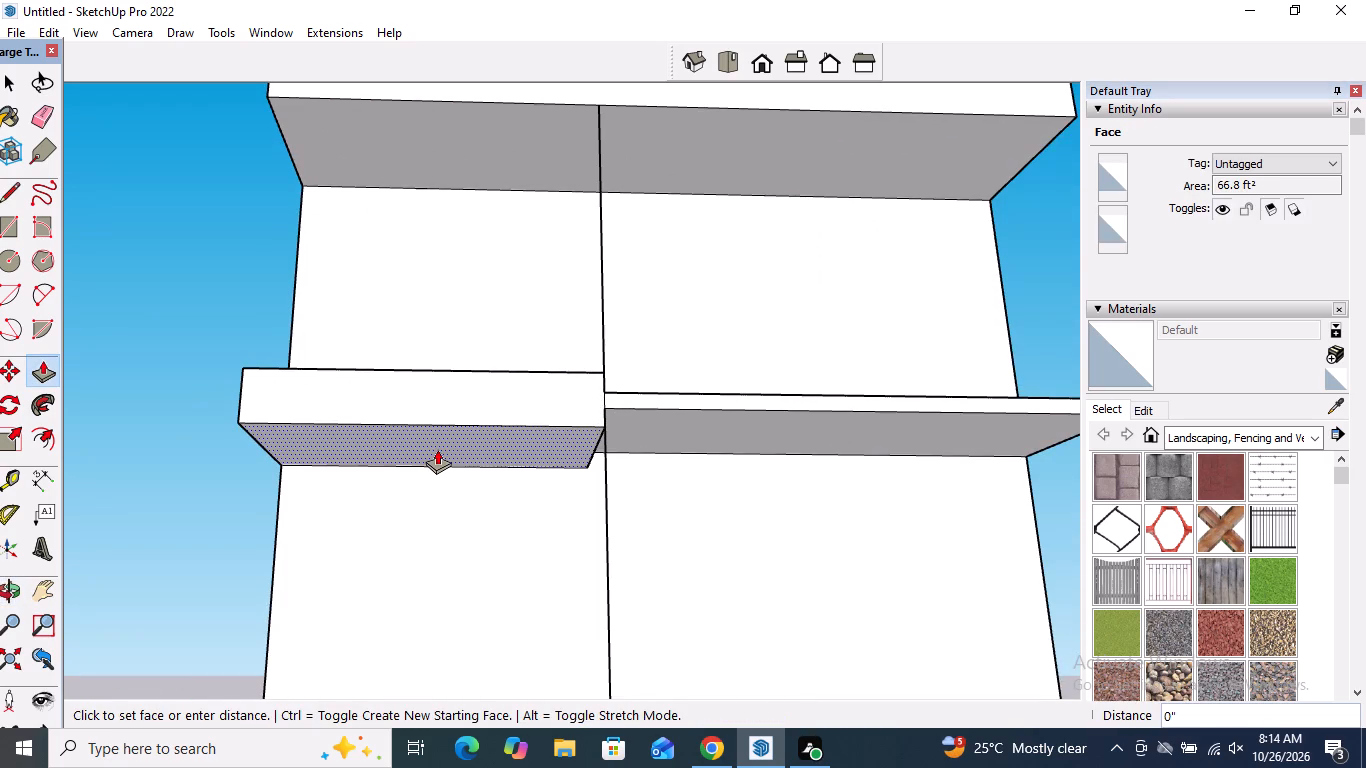
pyautogui.press('space')
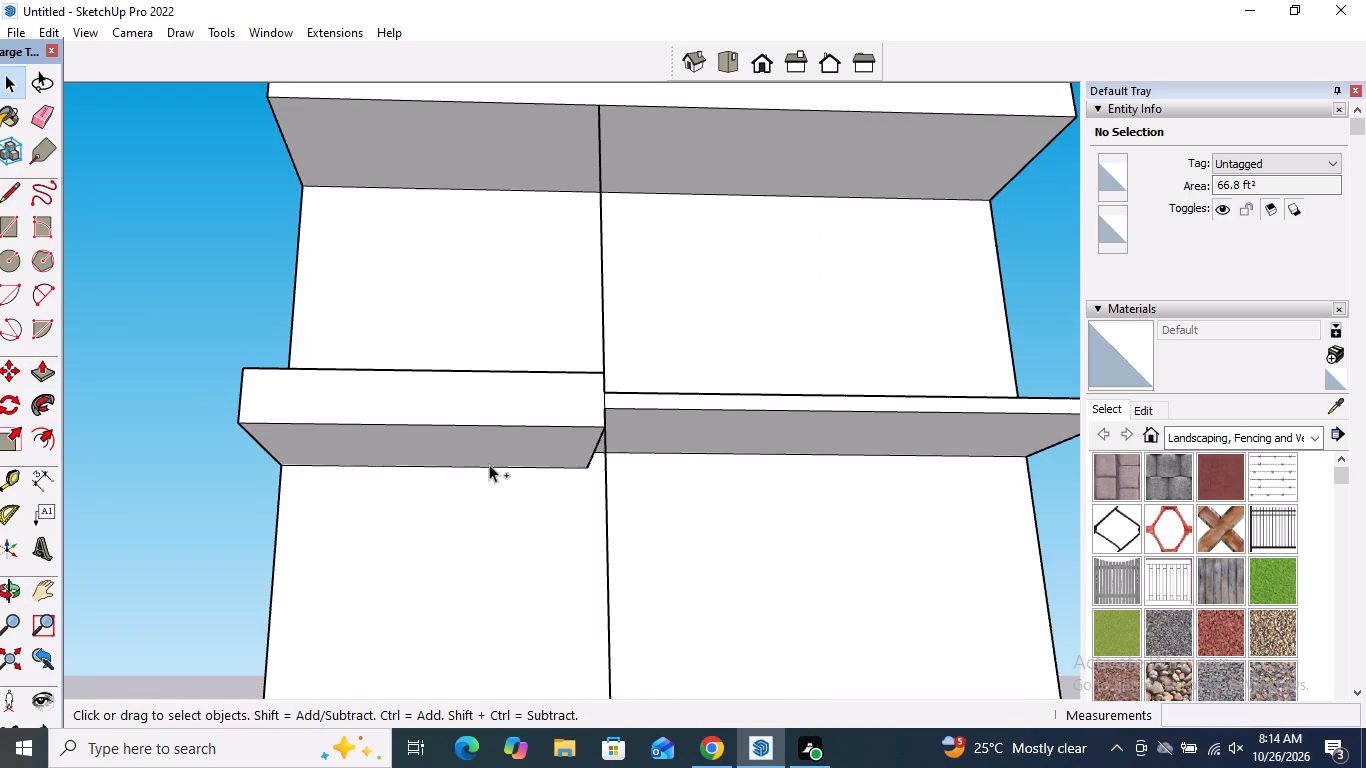
pyautogui.hotkey('ctrl', 'z')
pyautogui.hotkey('ctrl', 'z')
pyautogui.hotkey('ctrl', 'z')
pyautogui.hotkey('ctrl', 'z')
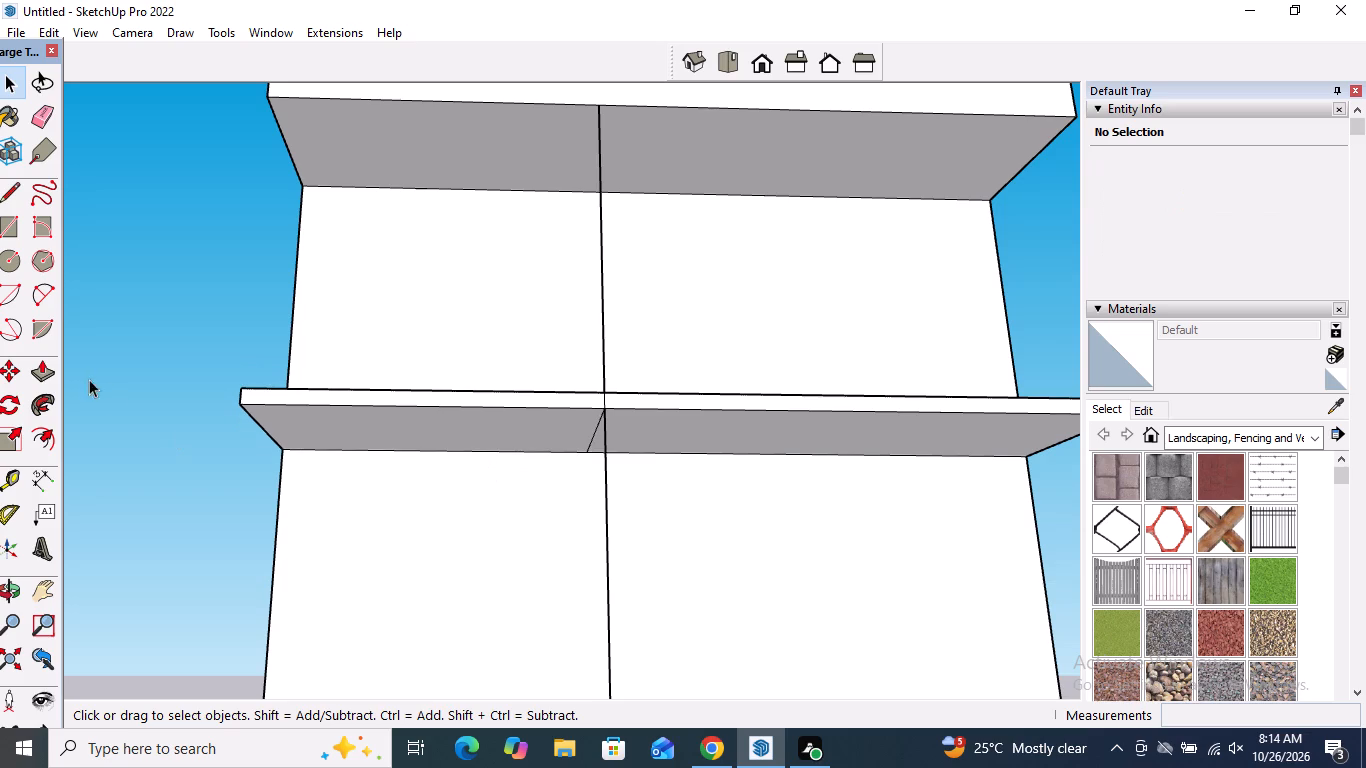
# Thicken the middle slab's shorter section above the window, pulling its underside down 6" and its top up 6".
pyautogui.click(48, 371)
pyautogui.click(406, 416)
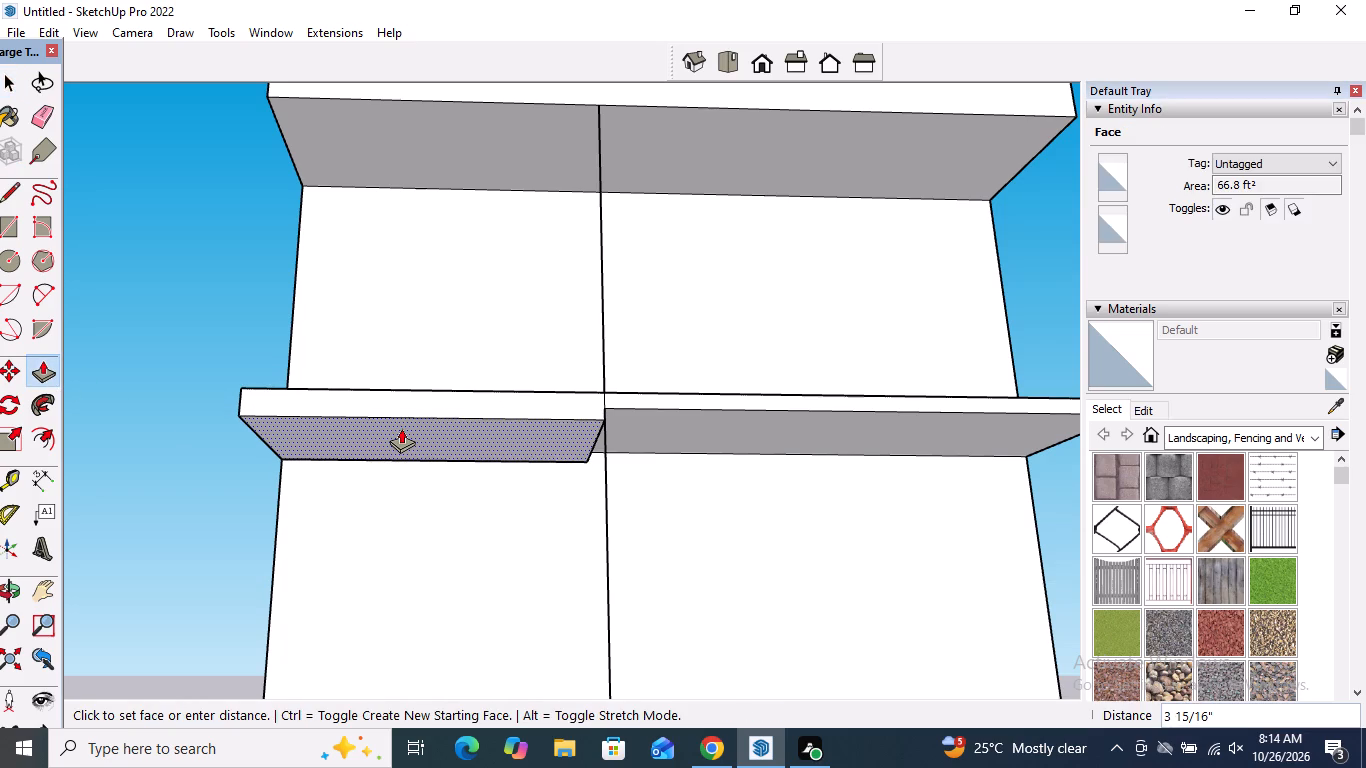
pyautogui.write('6"')
pyautogui.press('Return')
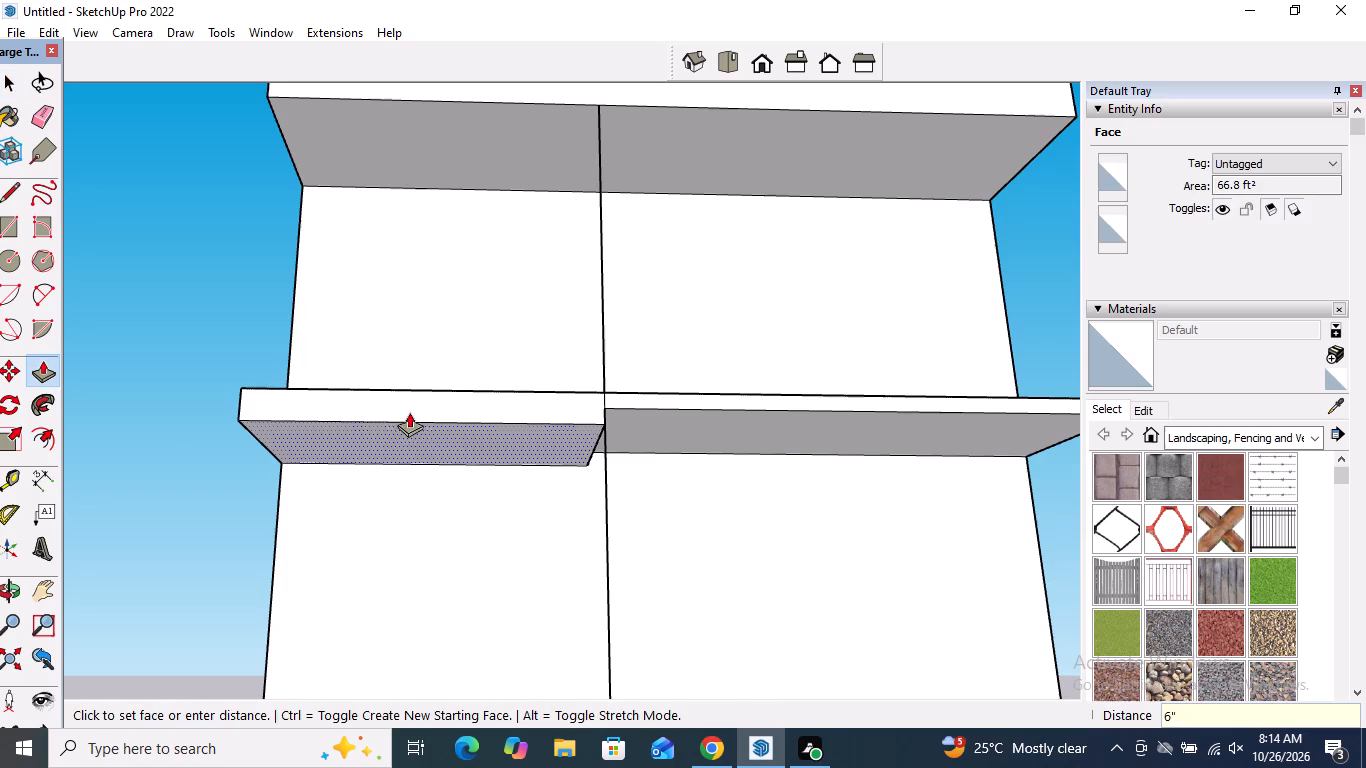
pyautogui.moveTo(407, 434); pyautogui.dragTo(394, 618, button='middle')
pyautogui.click(406, 492)
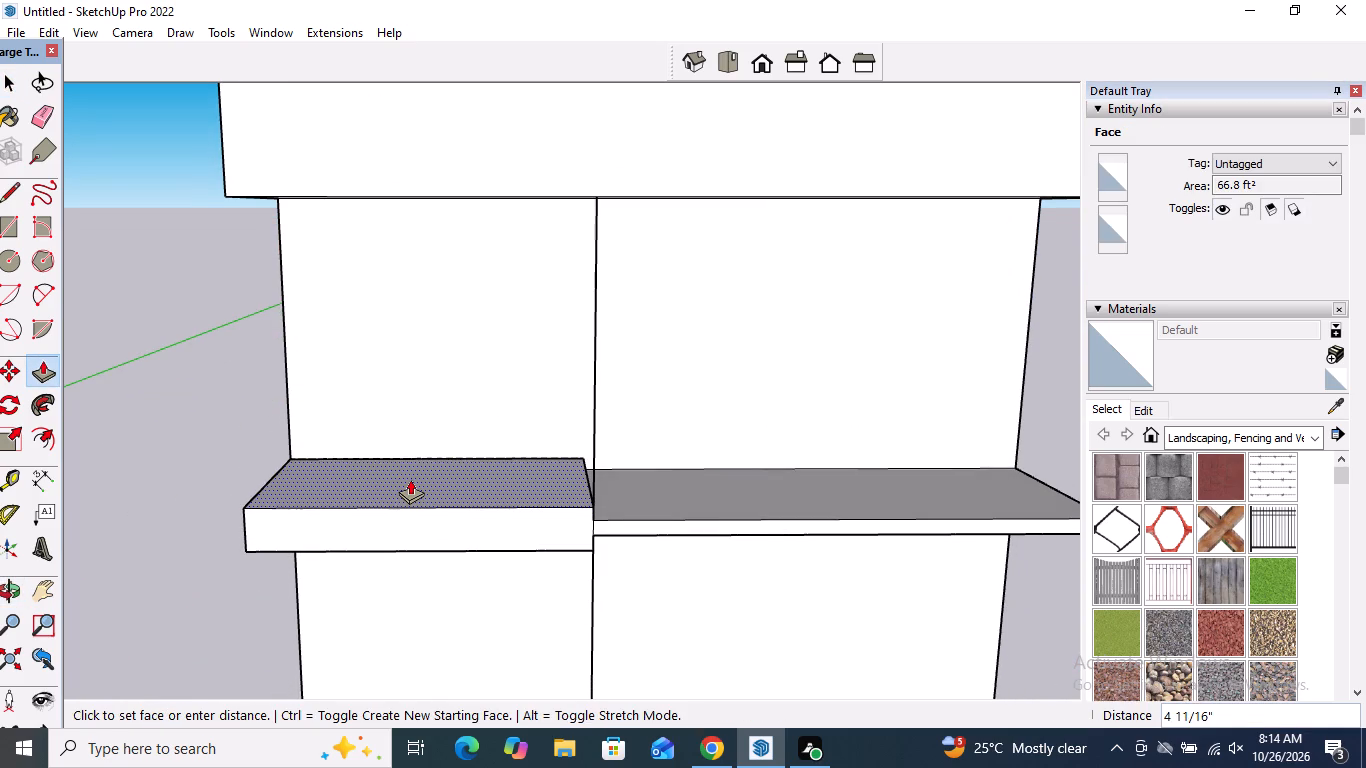
pyautogui.write('6"')
pyautogui.press('Return')
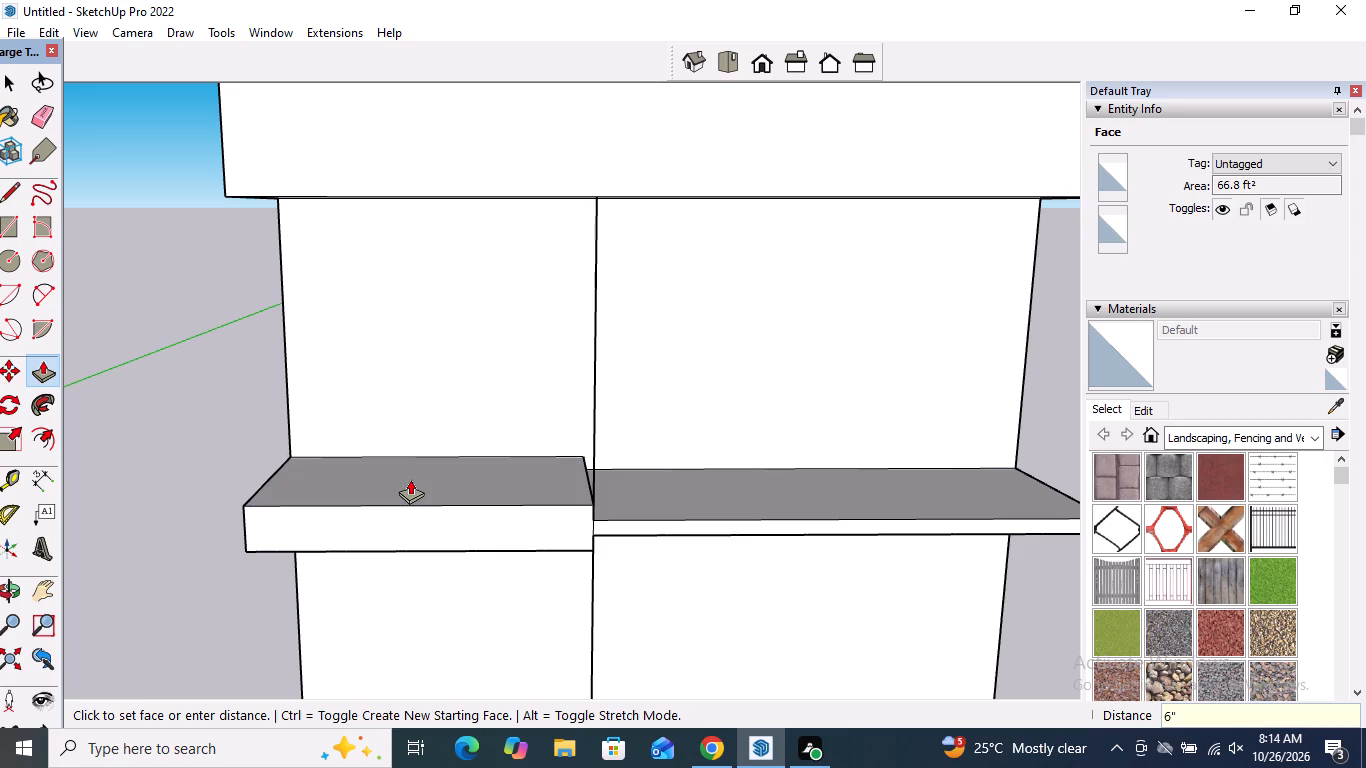
pyautogui.press('space')
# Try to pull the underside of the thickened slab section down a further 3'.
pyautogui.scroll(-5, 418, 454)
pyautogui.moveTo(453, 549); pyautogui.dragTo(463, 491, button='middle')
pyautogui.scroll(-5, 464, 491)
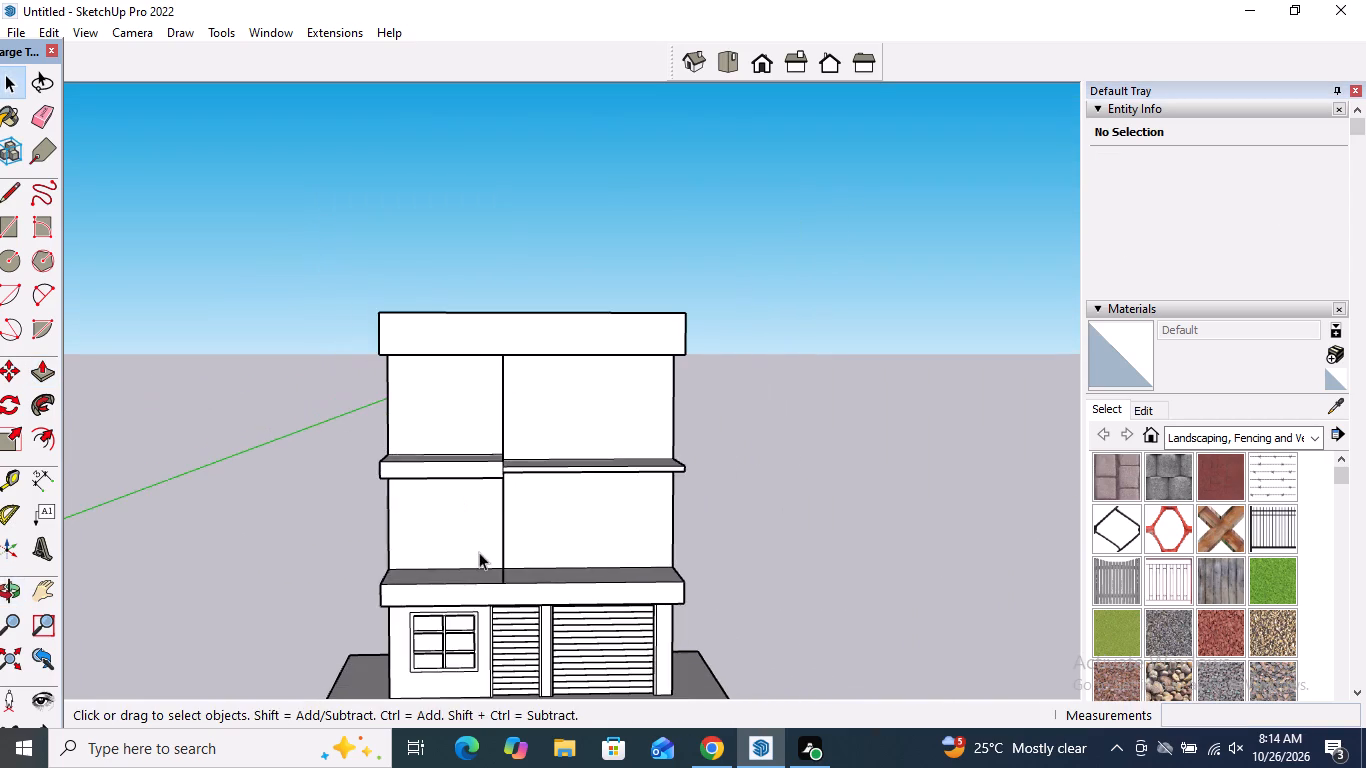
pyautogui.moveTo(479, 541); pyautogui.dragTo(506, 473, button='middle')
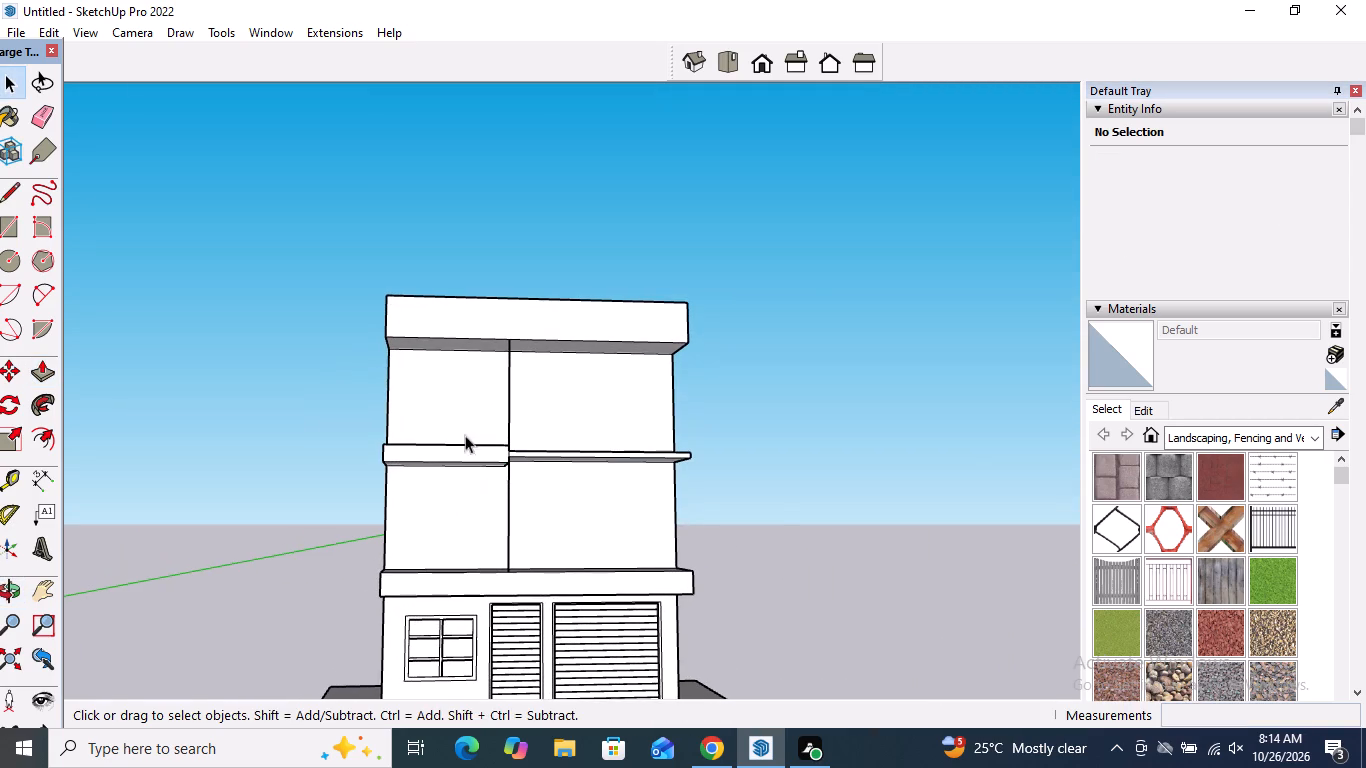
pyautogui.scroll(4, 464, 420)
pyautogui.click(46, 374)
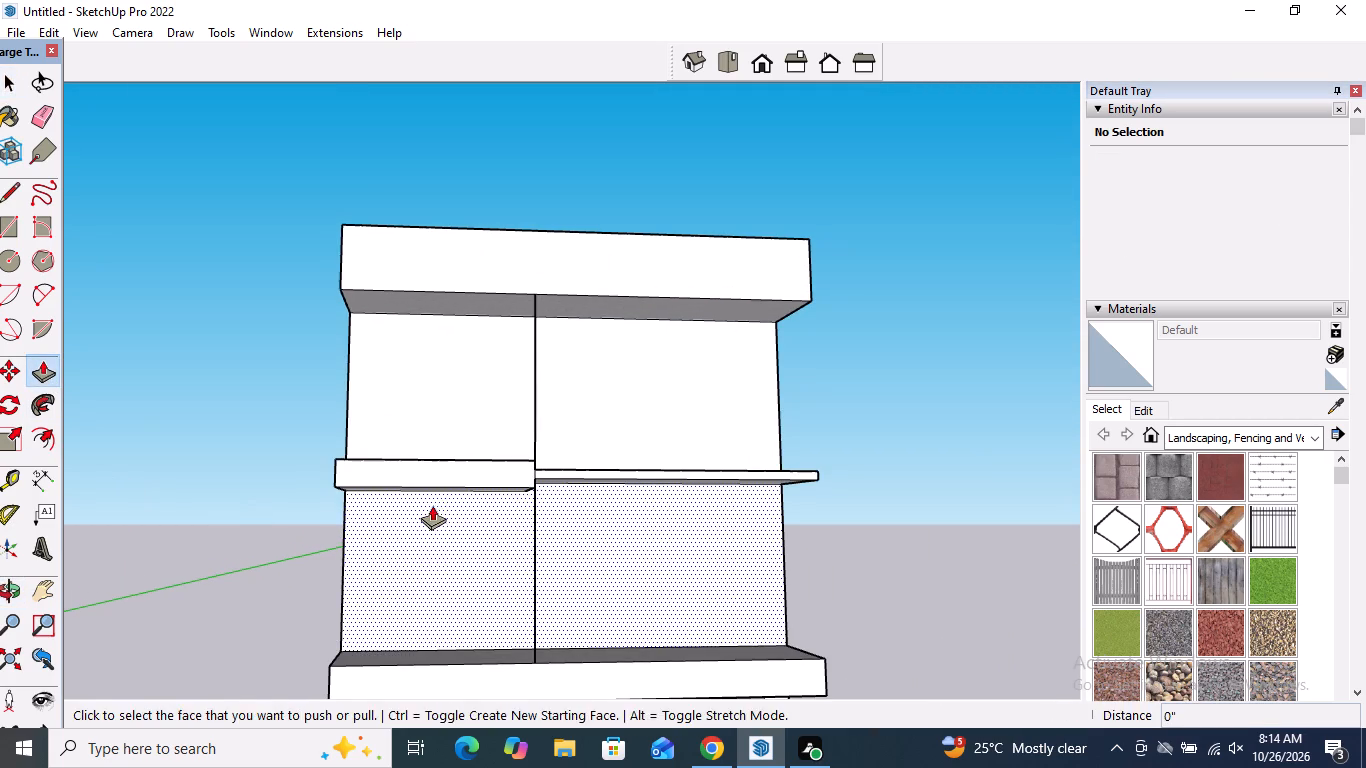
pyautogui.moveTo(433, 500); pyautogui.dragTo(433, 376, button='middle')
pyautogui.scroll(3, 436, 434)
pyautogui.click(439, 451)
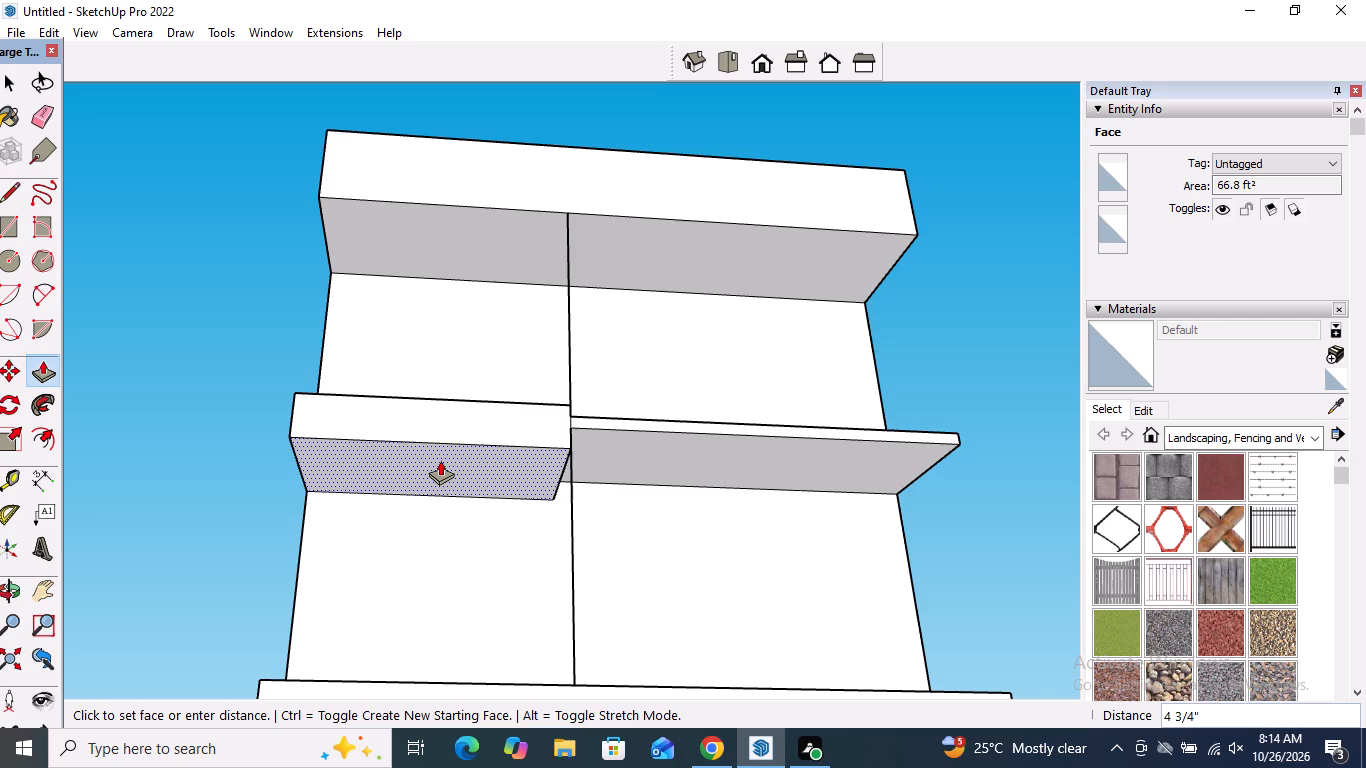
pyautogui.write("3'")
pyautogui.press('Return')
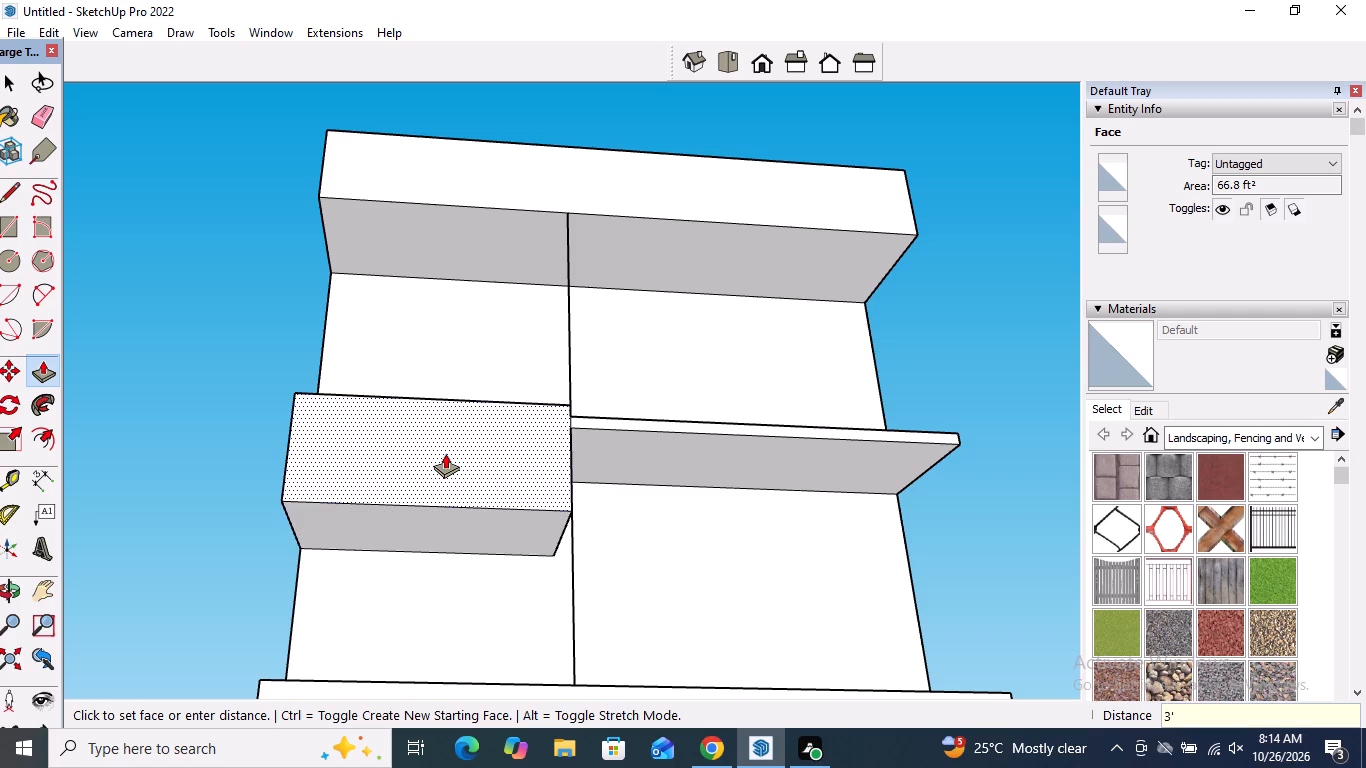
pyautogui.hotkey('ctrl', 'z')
# Thicken the same slab section further, pulling its underside down 3" and its top up 3".
pyautogui.click(445, 465)
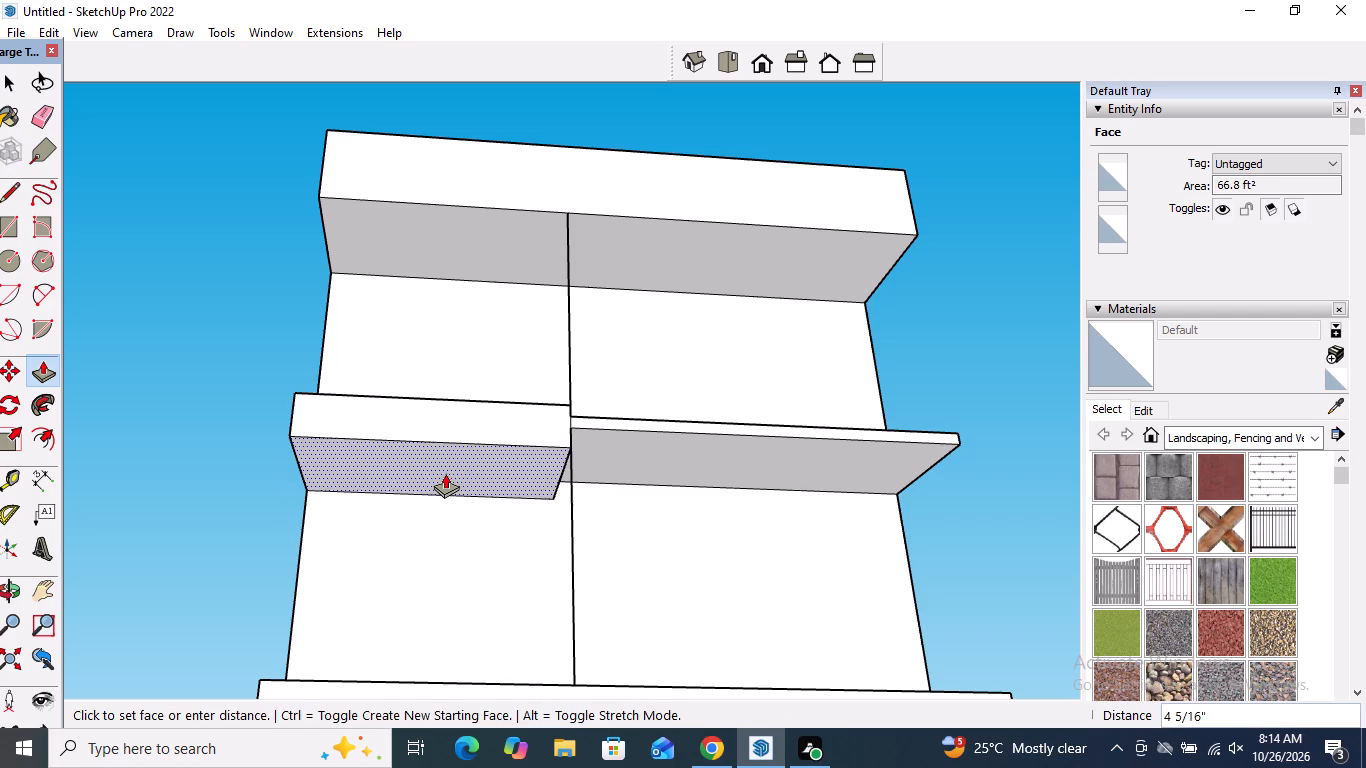
pyautogui.write('3"')
pyautogui.press('Return')
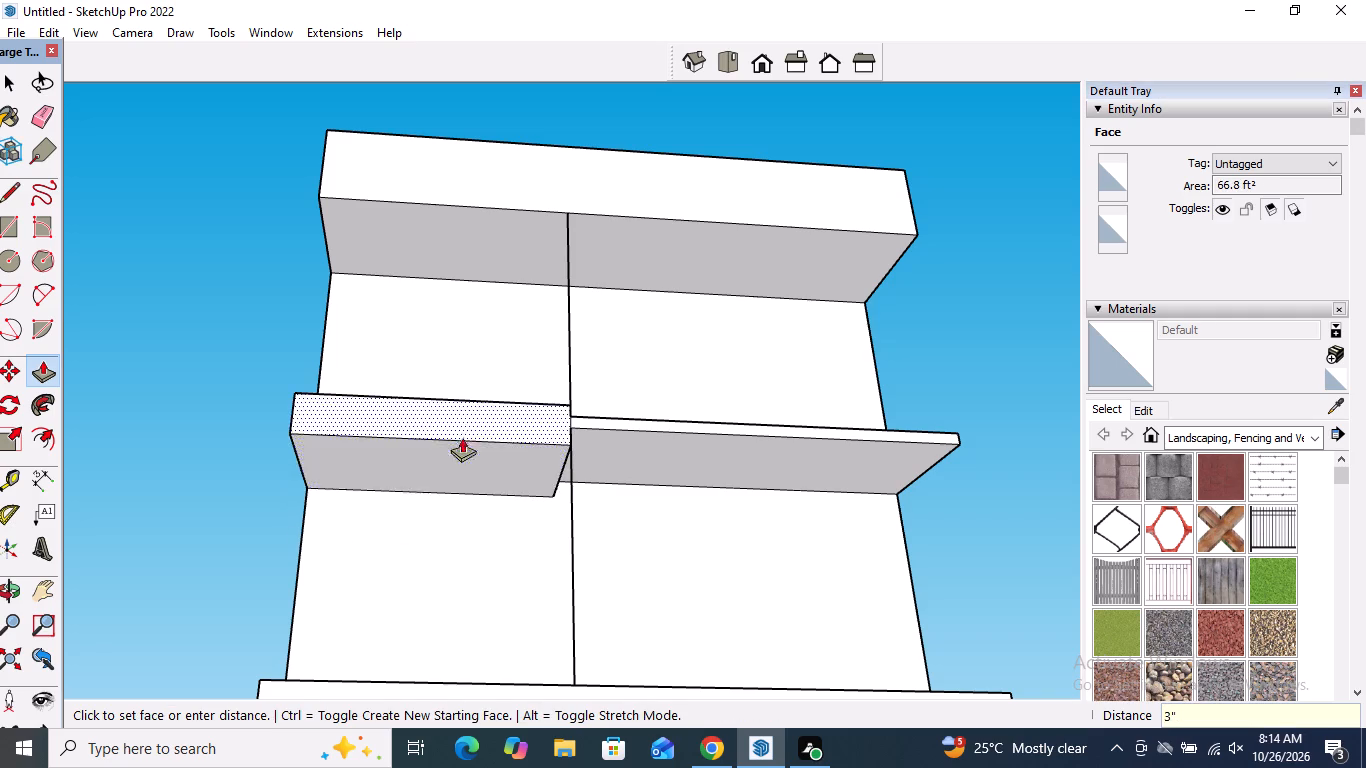
pyautogui.moveTo(462, 469); pyautogui.dragTo(426, 718, button='middle')
pyautogui.click(455, 494)
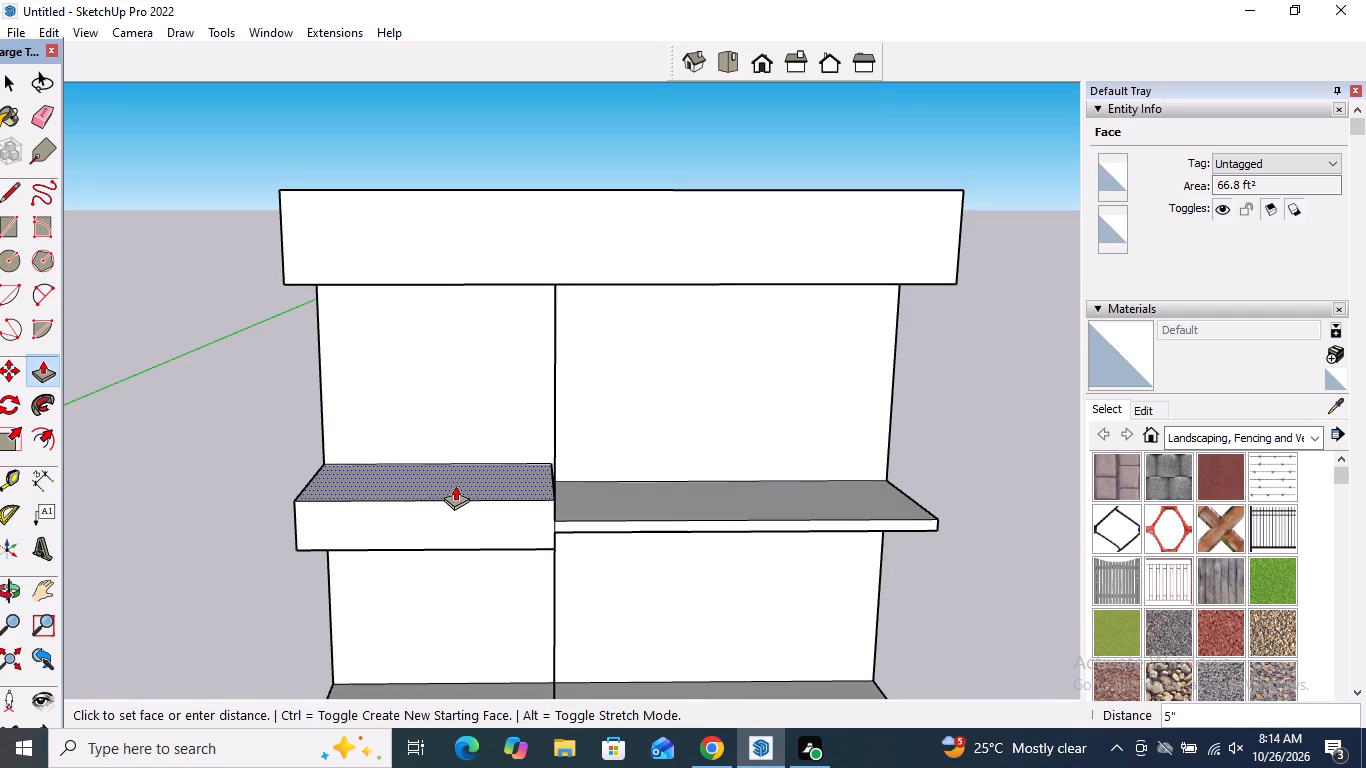
pyautogui.write('3"')
pyautogui.press('Return')
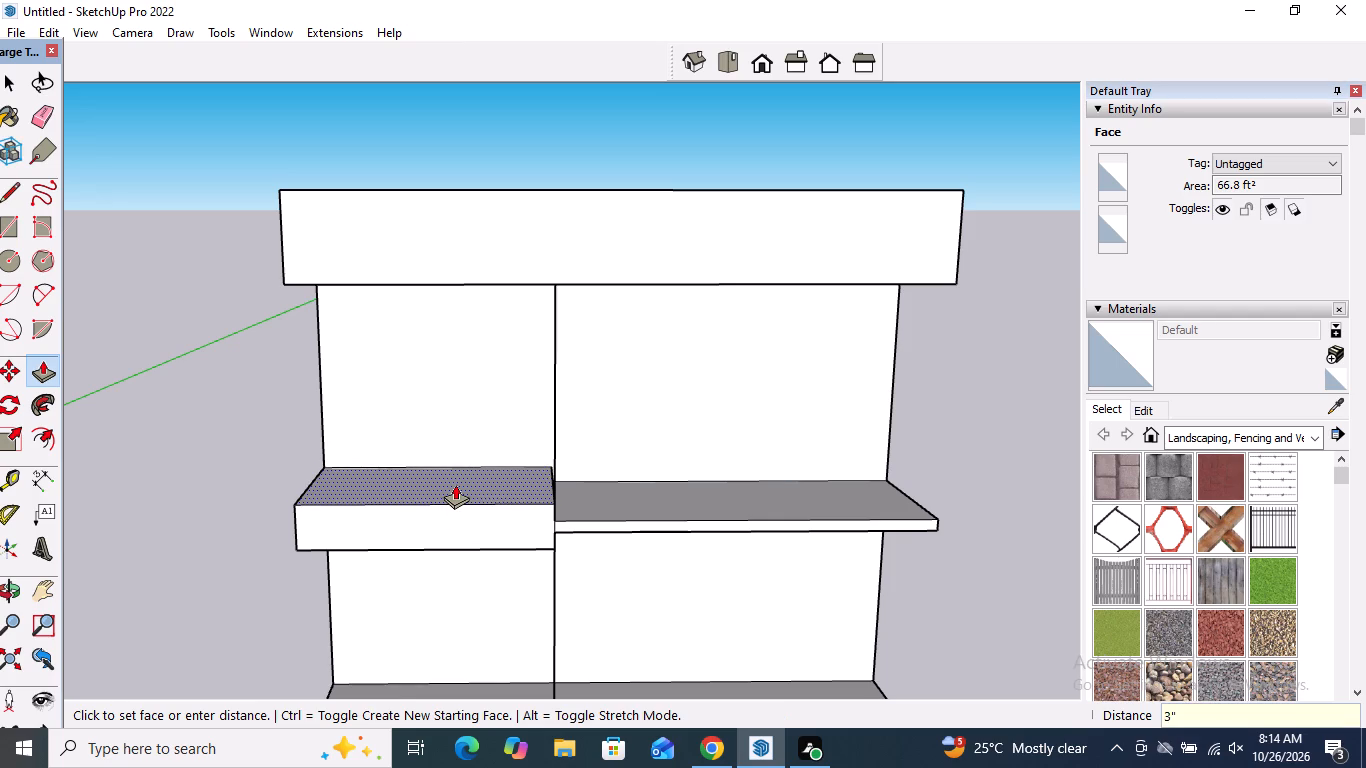
pyautogui.press('space')
# Draw a 9' 3" vertical line on the wall, from the thickened slab section's lower inner back corner down to the lower slab.
pyautogui.moveTo(460, 534); pyautogui.dragTo(460, 423, button='middle')
pyautogui.scroll(-6, 460, 426)
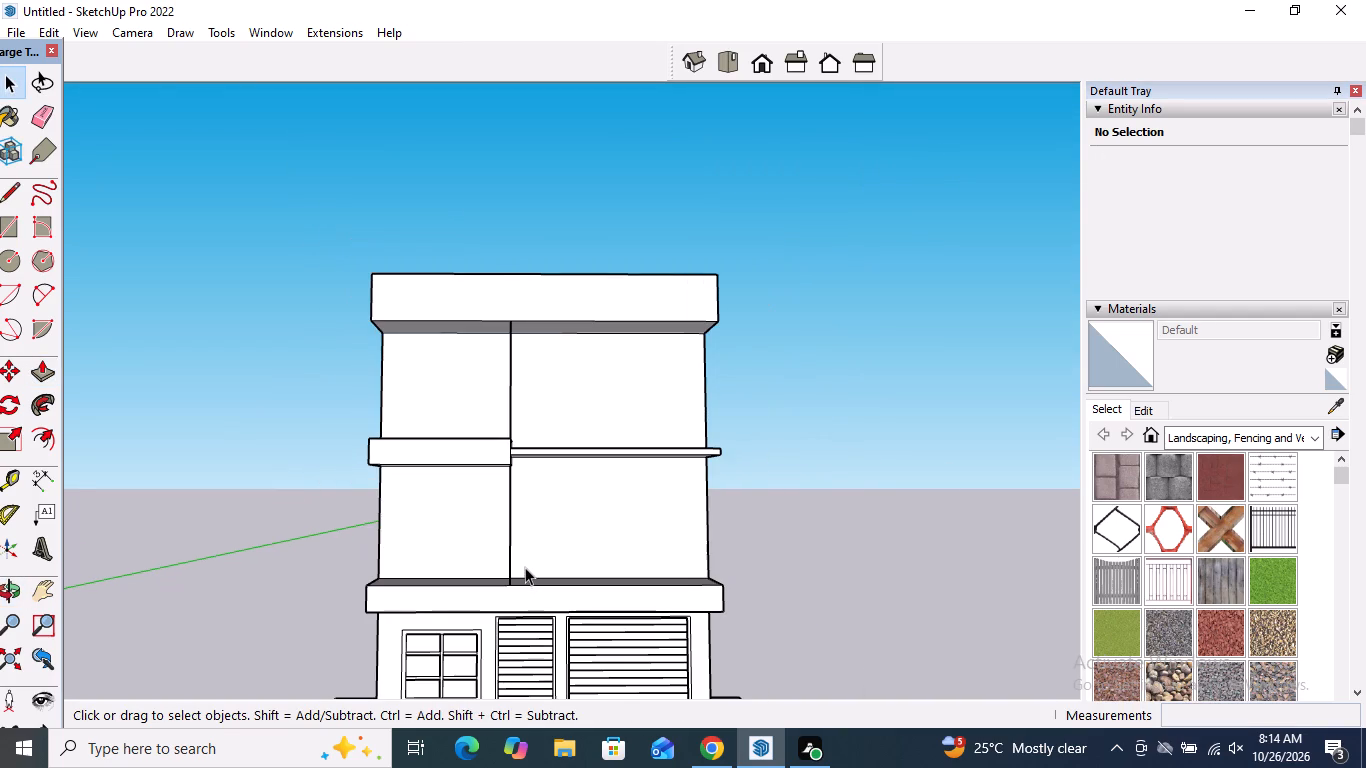
pyautogui.moveTo(513, 571); pyautogui.dragTo(271, 628, button='middle')
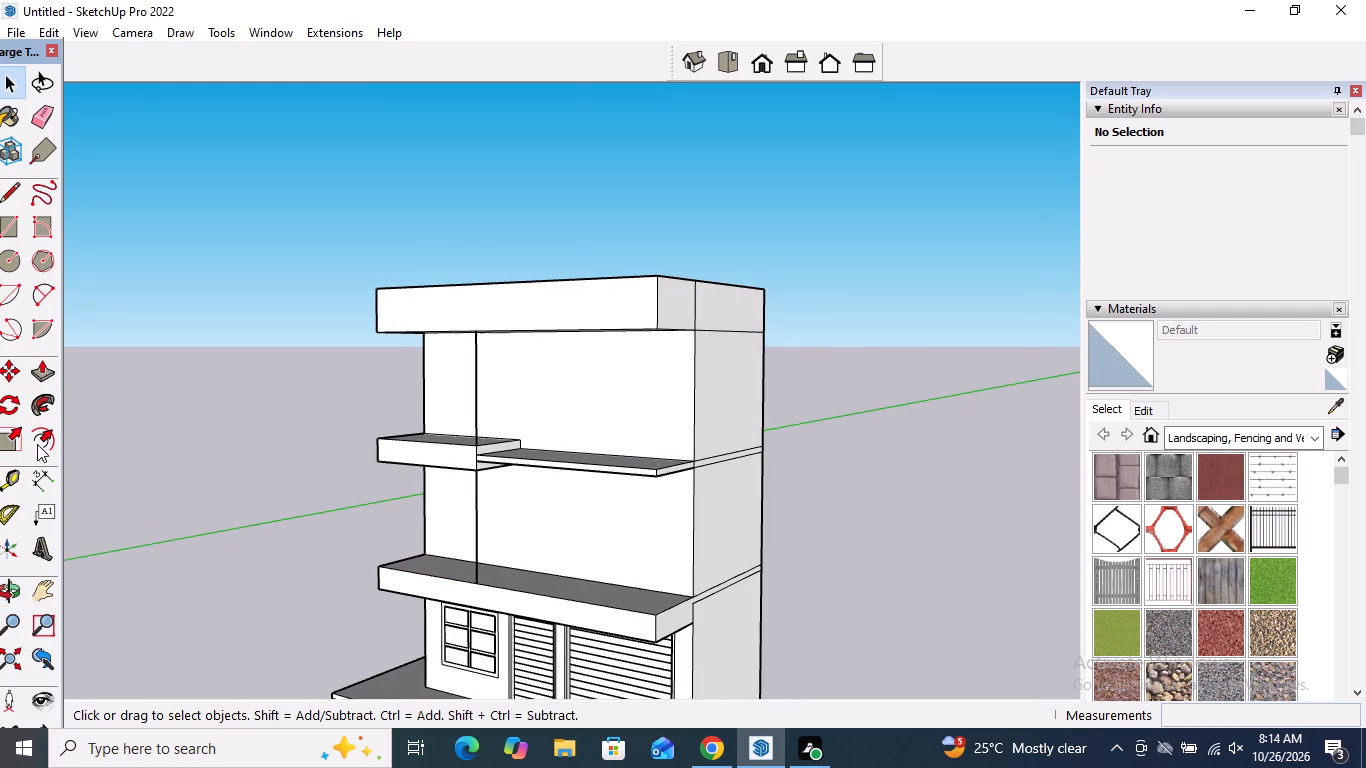
pyautogui.click(7, 190)
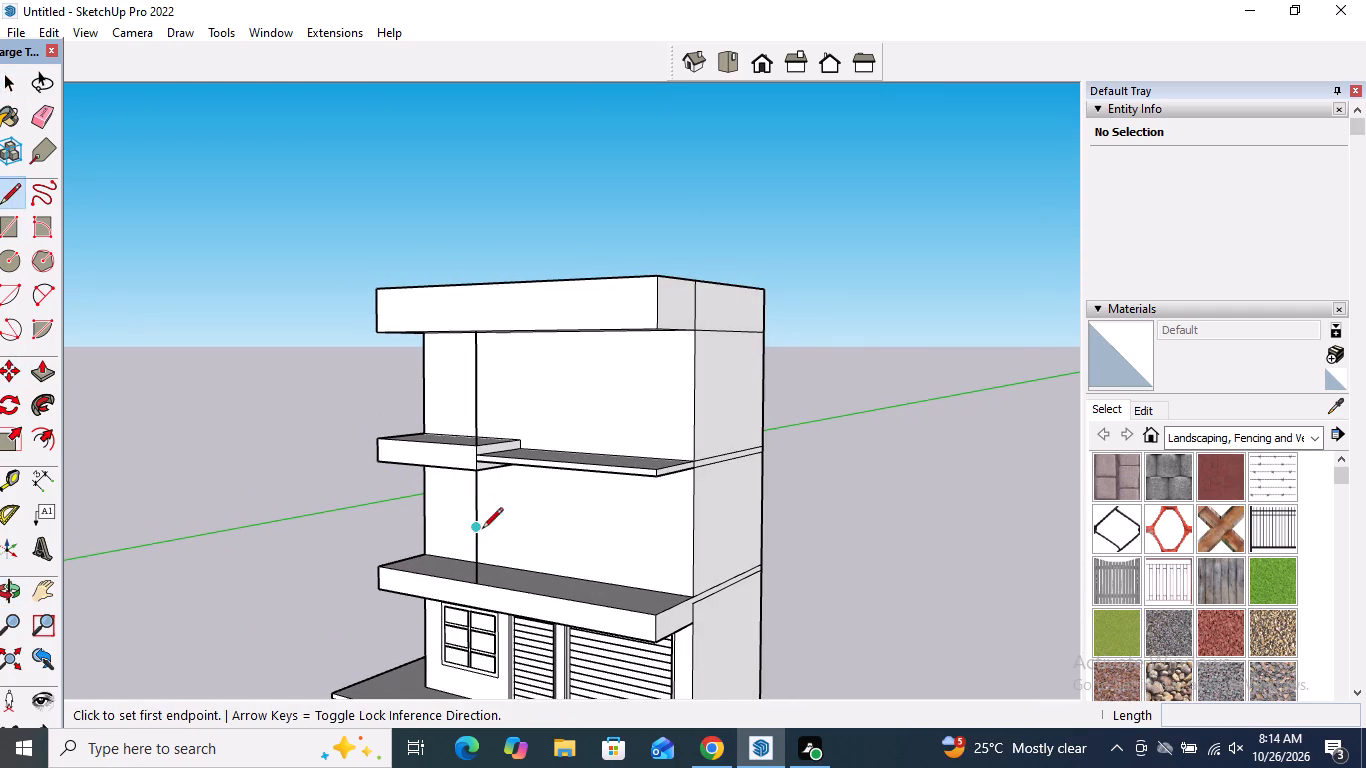
pyautogui.moveTo(482, 529); pyautogui.dragTo(455, 406, button='middle')
pyautogui.scroll(4, 514, 460)
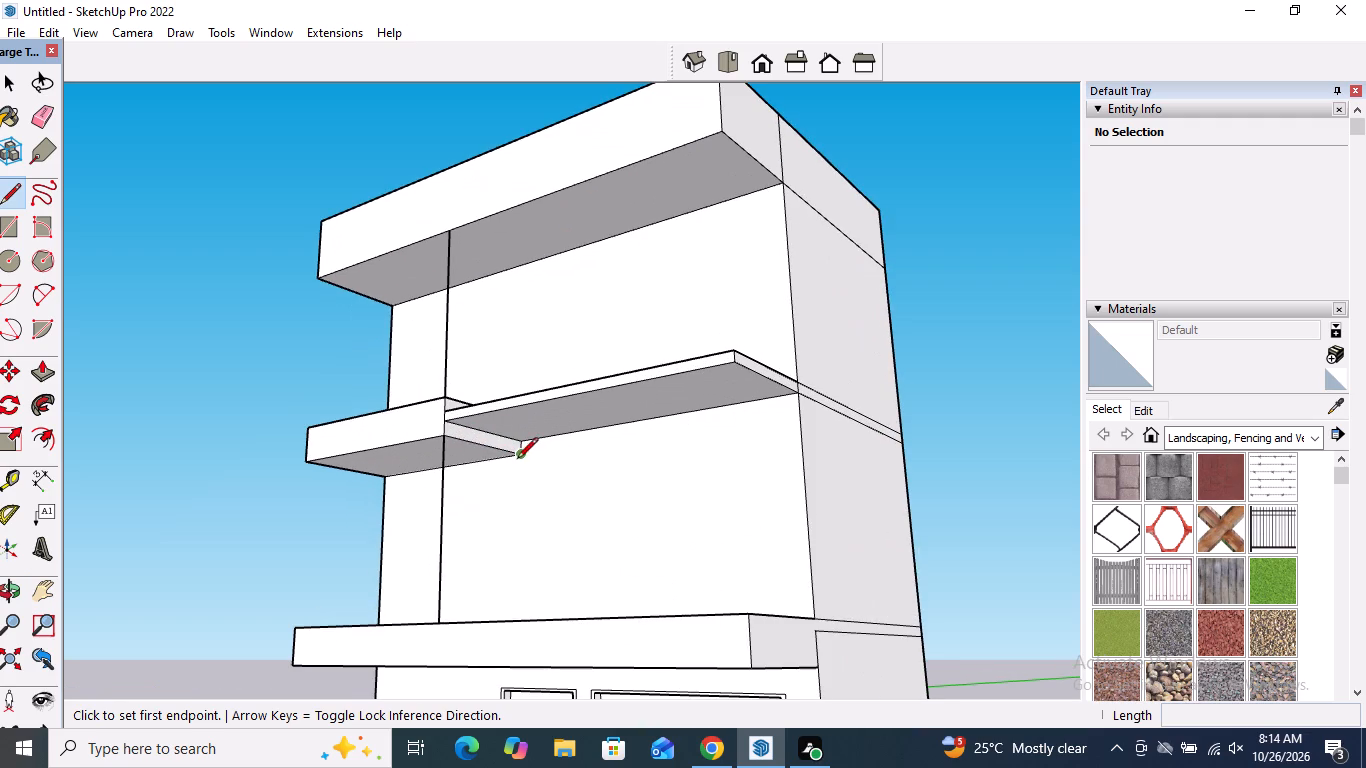
pyautogui.scroll(5, 517, 459)
pyautogui.click(526, 456)
pyautogui.scroll(-5, 529, 550)
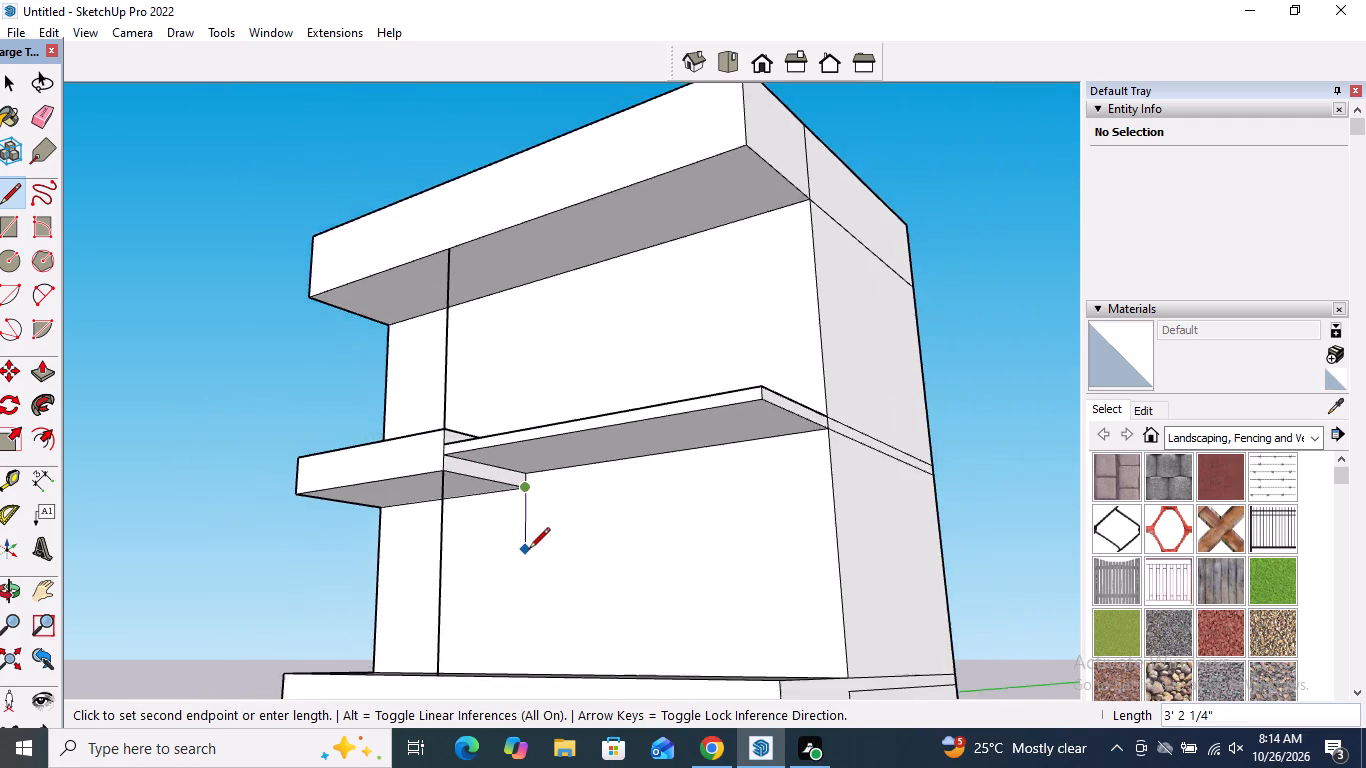
pyautogui.moveTo(530, 569); pyautogui.dragTo(531, 652, button='middle')
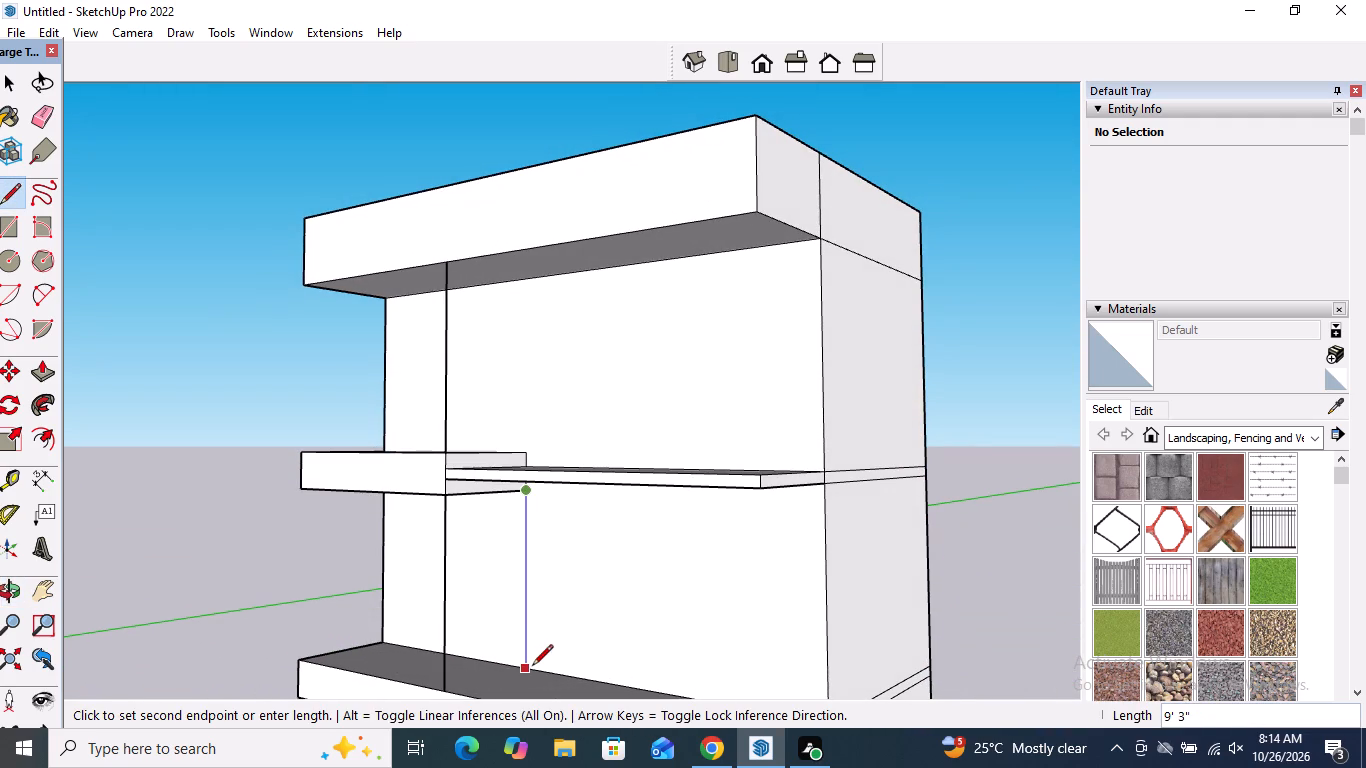
pyautogui.click(531, 667)
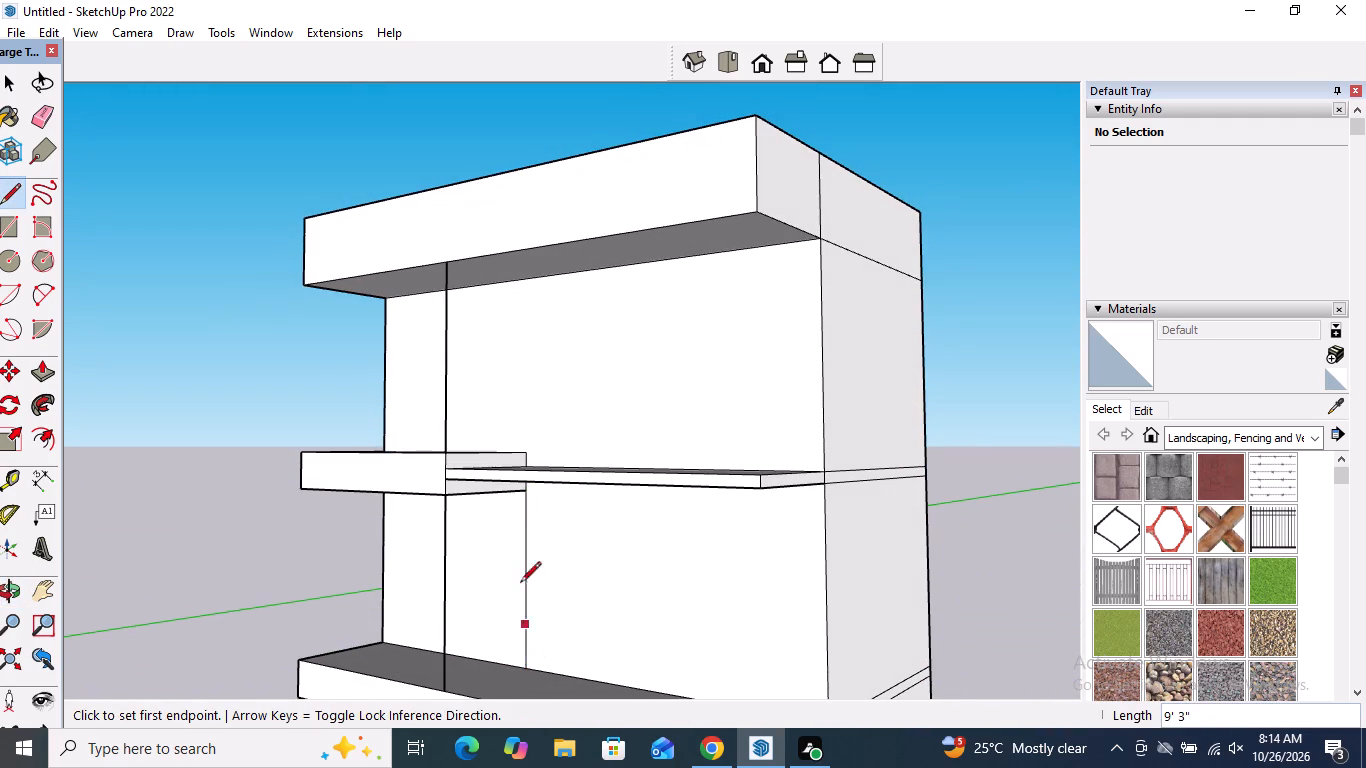
# Draw a 9' 3" vertical line on the wall, from the thickened section's upper inner back corner up to the top parapet's underside.
pyautogui.click(523, 452)
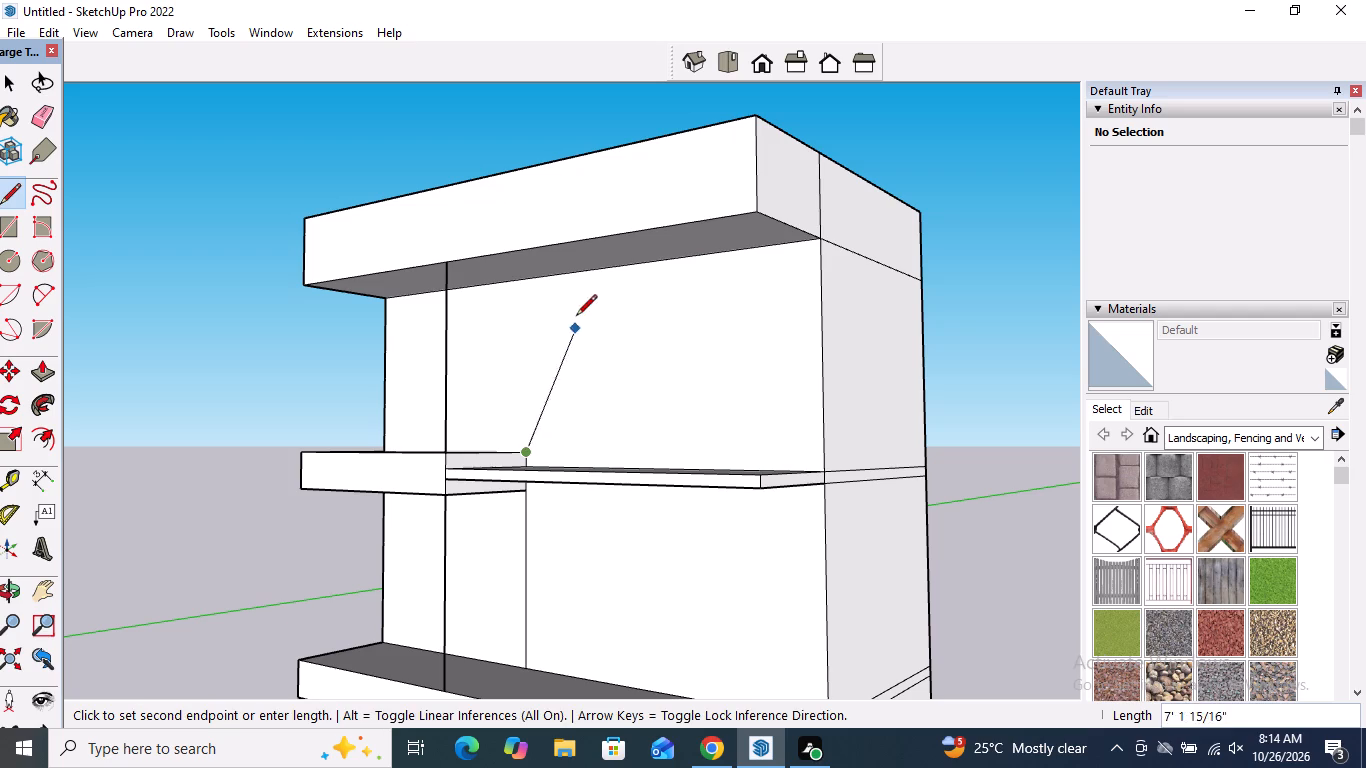
pyautogui.click(526, 275)
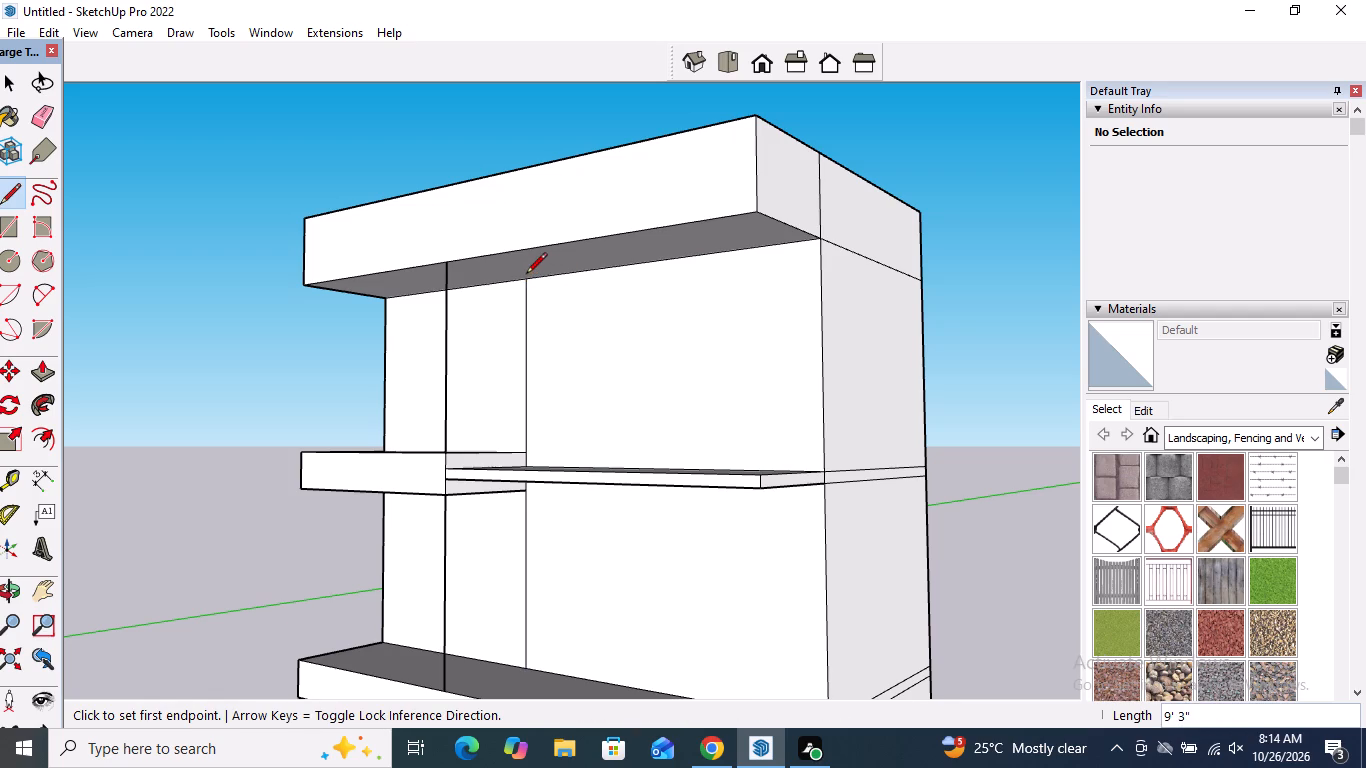
pyautogui.press('space')
# Delete the old vertical divider lines standing in front of the wall, above and below the middle slab.
pyautogui.moveTo(555, 391); pyautogui.dragTo(717, 395, button='middle')
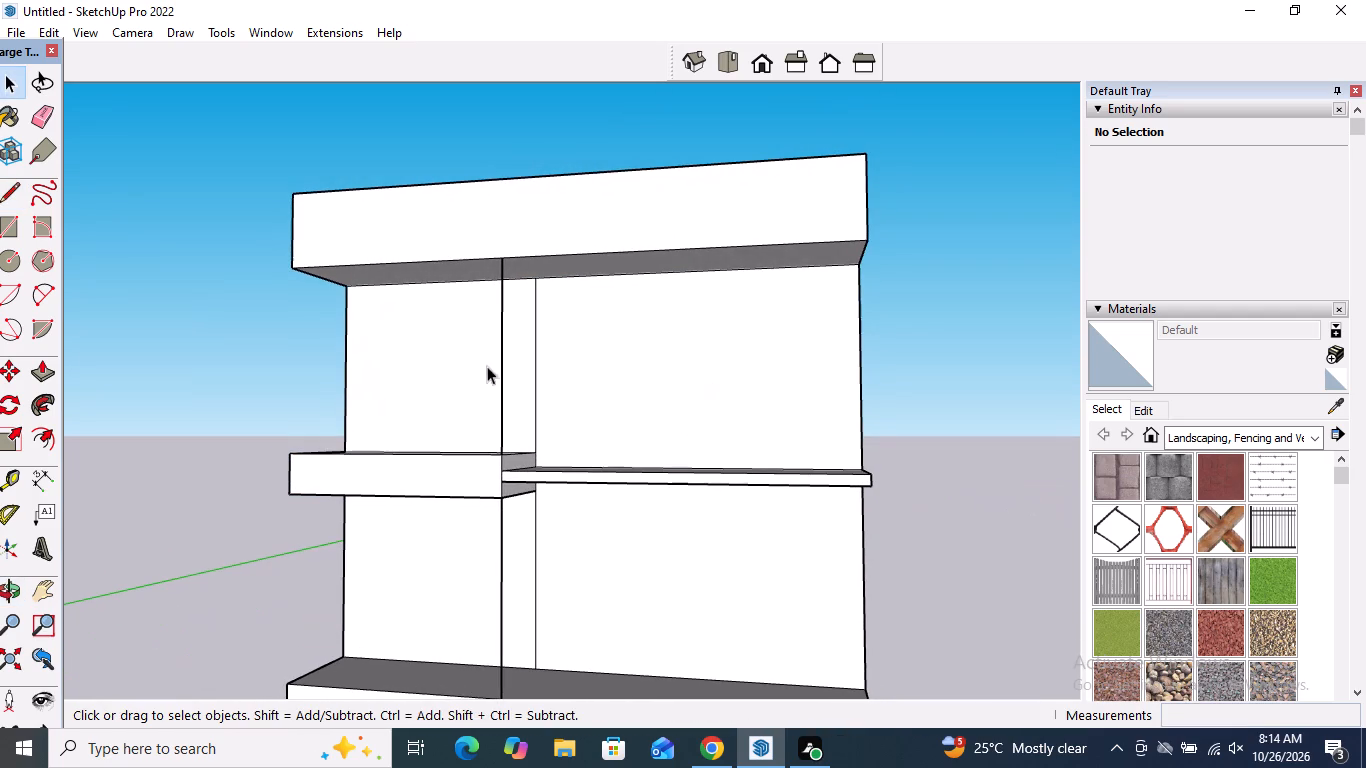
pyautogui.click(501, 391)
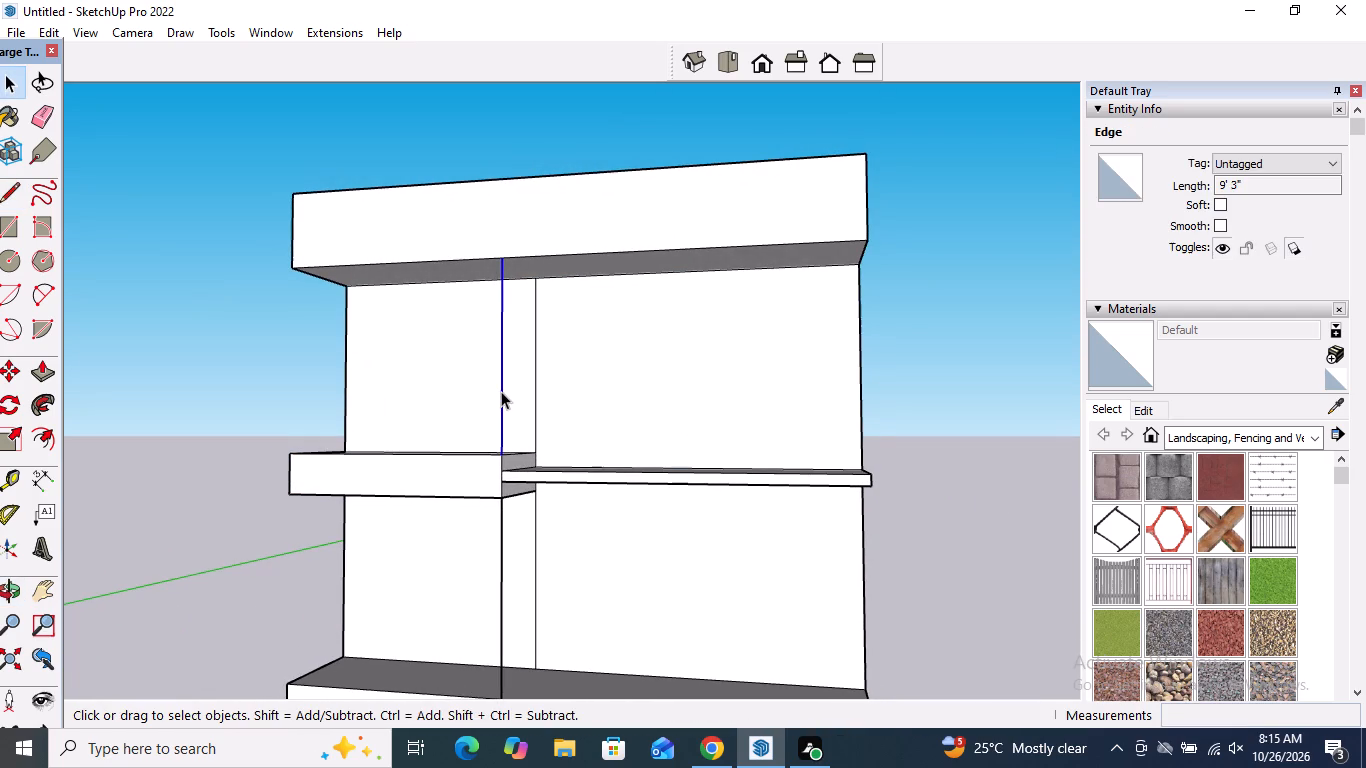
pyautogui.press('Delete')
pyautogui.click(500, 536)
pyautogui.press('Delete')
# Delete the thin middle slab section's upper and lower front edges, removing its top, front and underside faces.
pyautogui.scroll(-5, 519, 375)
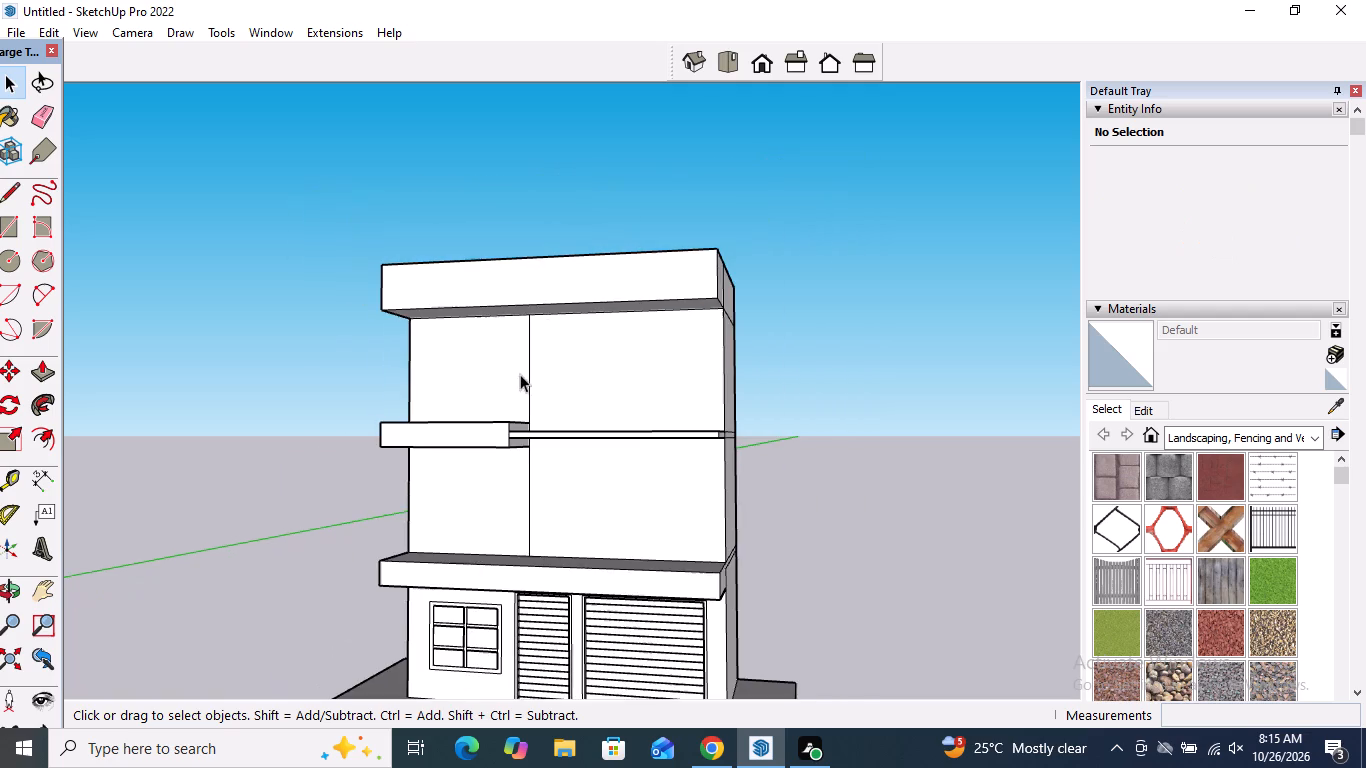
pyautogui.moveTo(519, 447); pyautogui.dragTo(574, 472, button='middle')
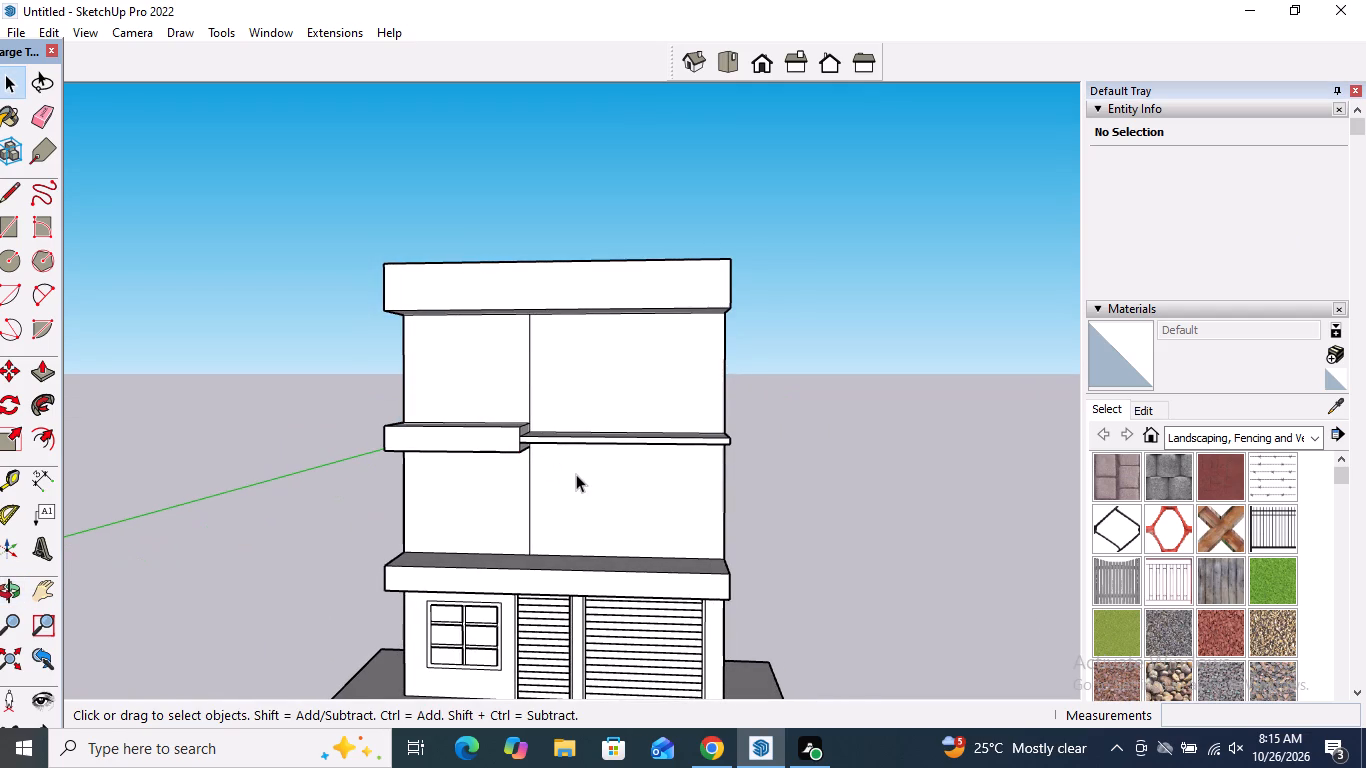
pyautogui.scroll(3, 576, 474)
pyautogui.moveTo(578, 464); pyautogui.dragTo(401, 531, button='middle')
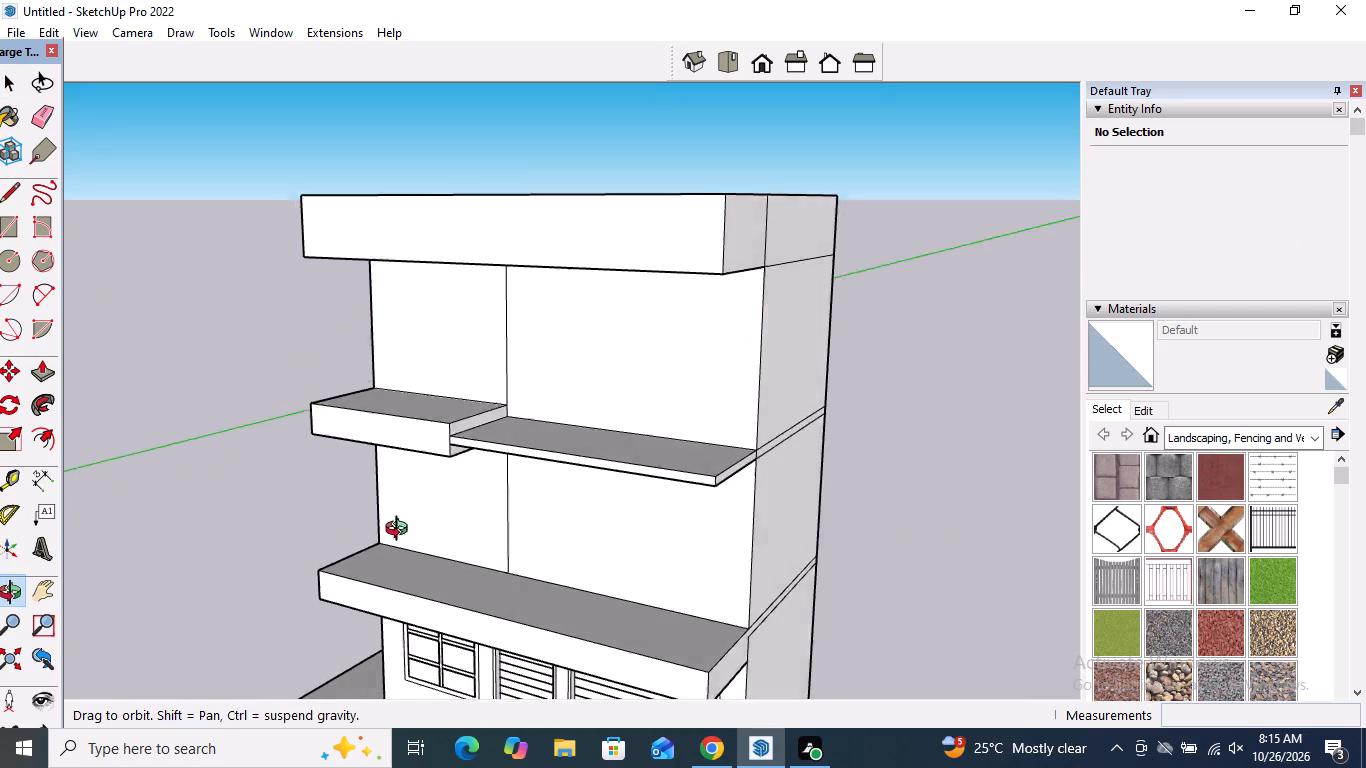
pyautogui.moveTo(401, 531); pyautogui.dragTo(346, 512, button='middle')
pyautogui.scroll(3, 597, 435)
pyautogui.click(601, 467)
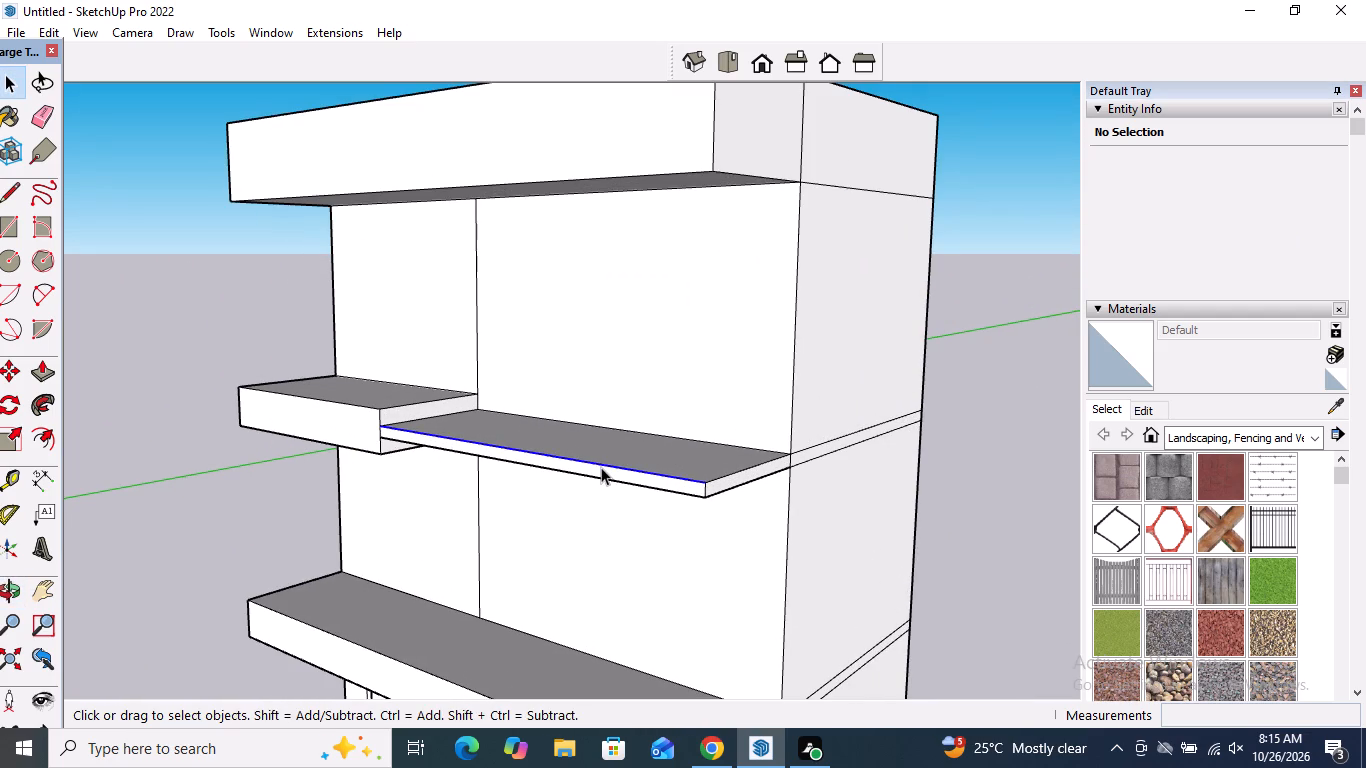
pyautogui.press('Delete')
pyautogui.click(602, 467)
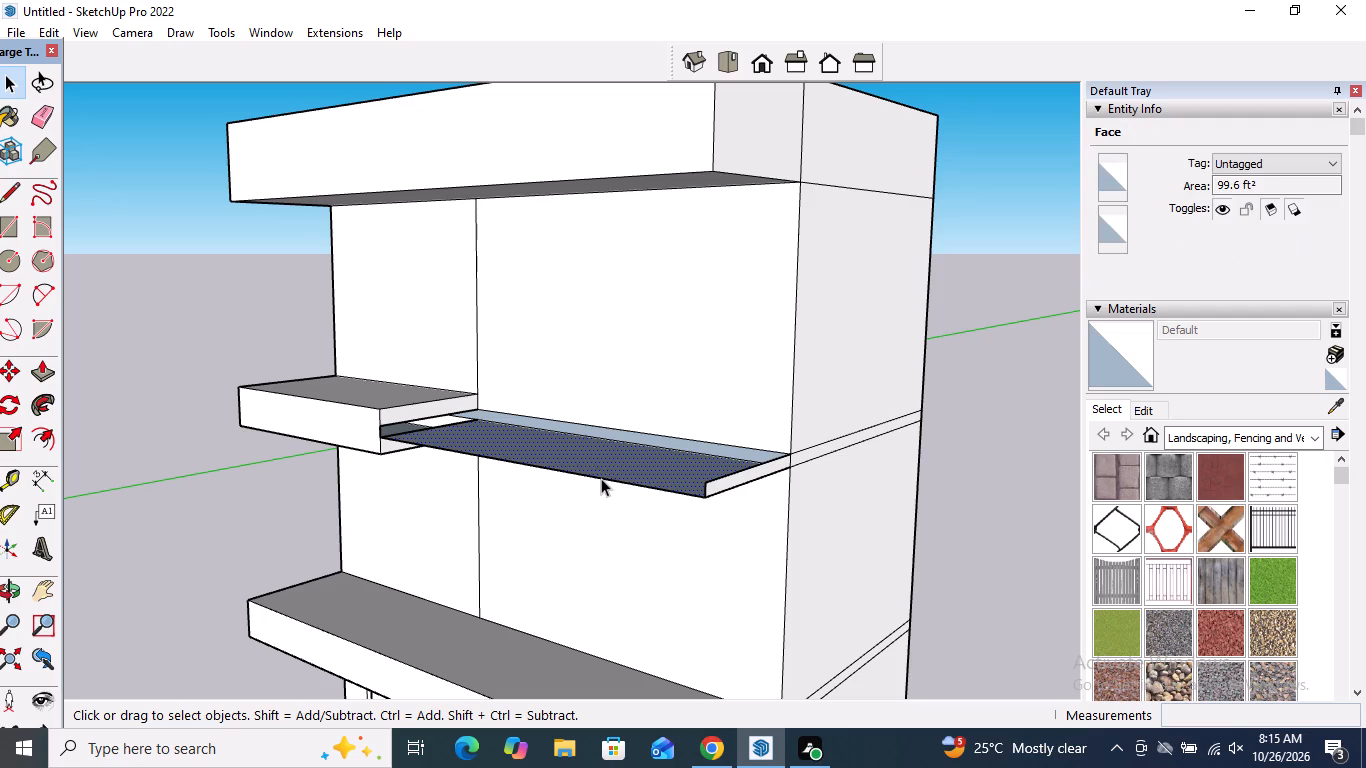
pyautogui.click(601, 477)
pyautogui.press('Delete')
# Delete the thin slab section's leftover end face and the stray edges around it at the building's outer corner.
pyautogui.click(712, 489)
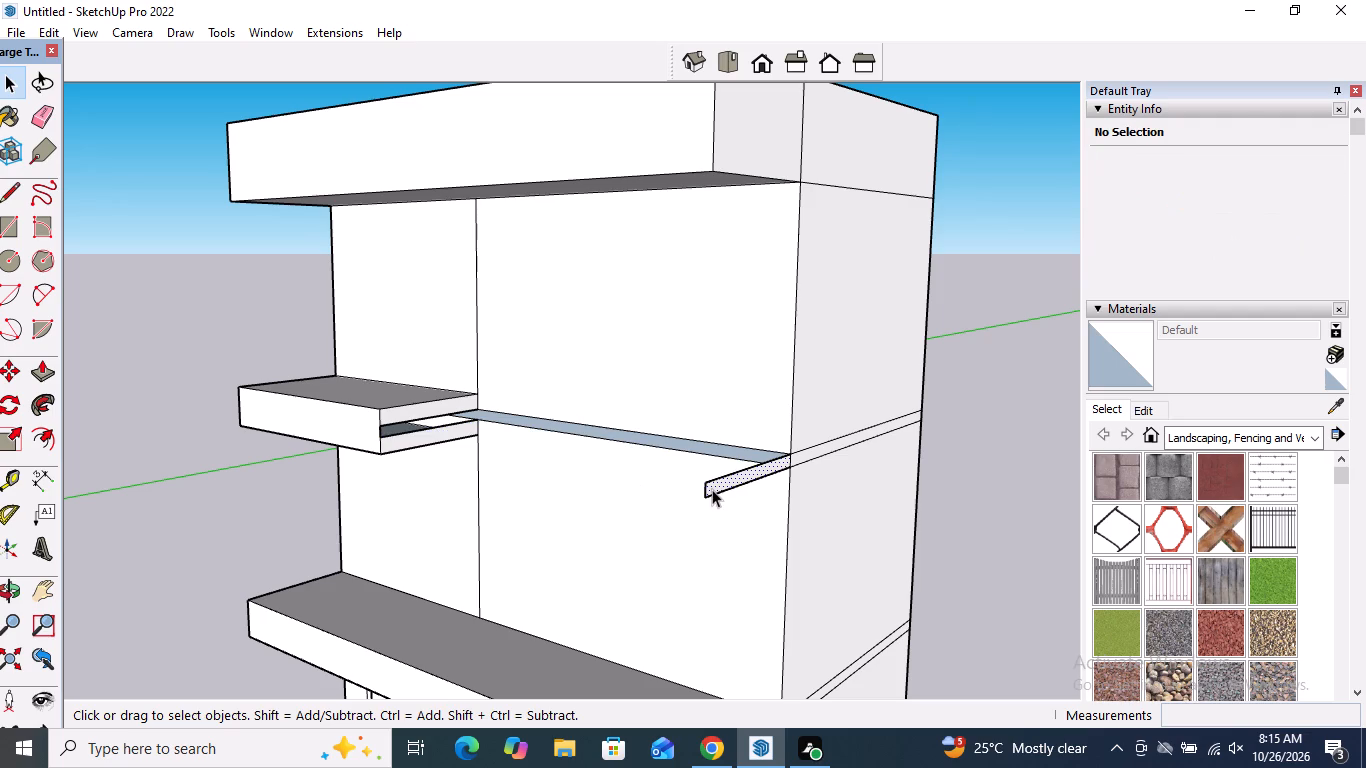
pyautogui.press('Delete')
pyautogui.click(704, 491)
pyautogui.press('Delete')
pyautogui.click(711, 478)
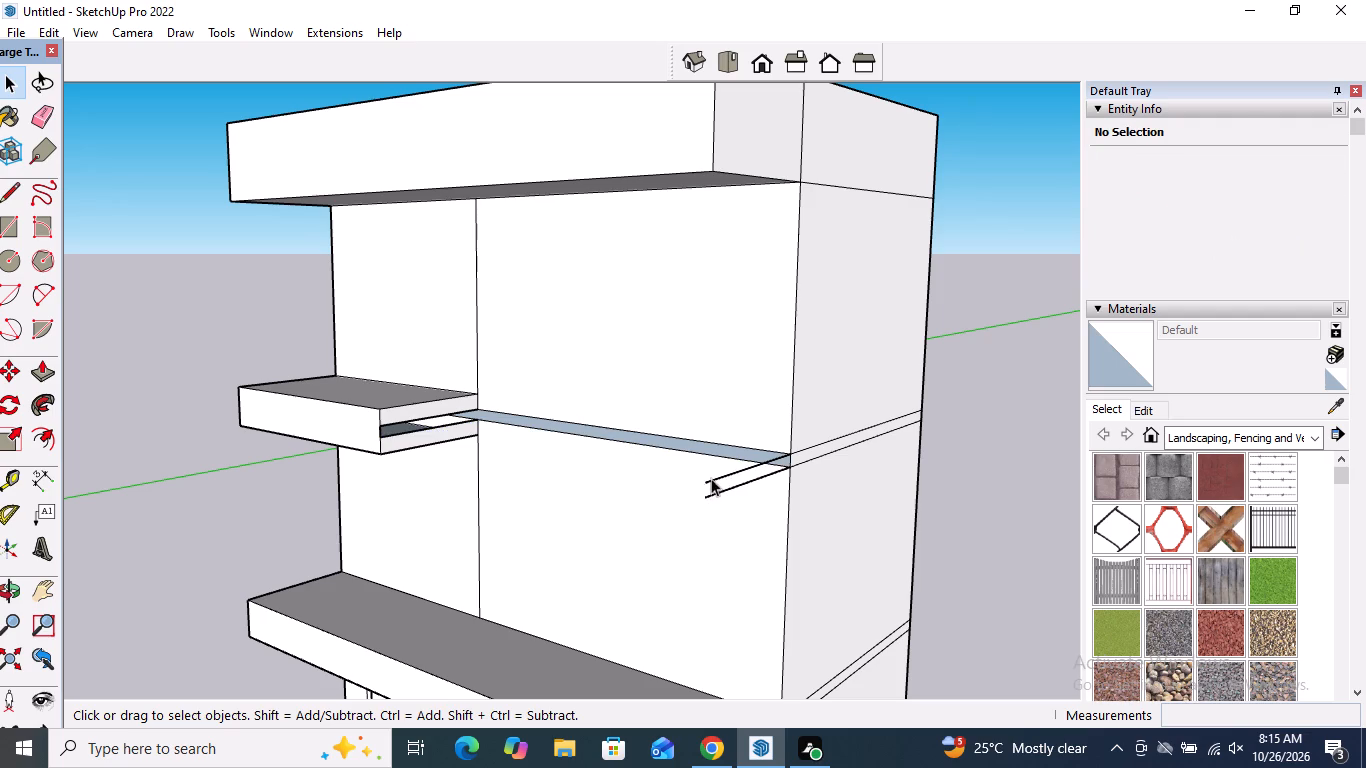
pyautogui.press('Delete')
pyautogui.click(711, 491)
pyautogui.press('Delete')
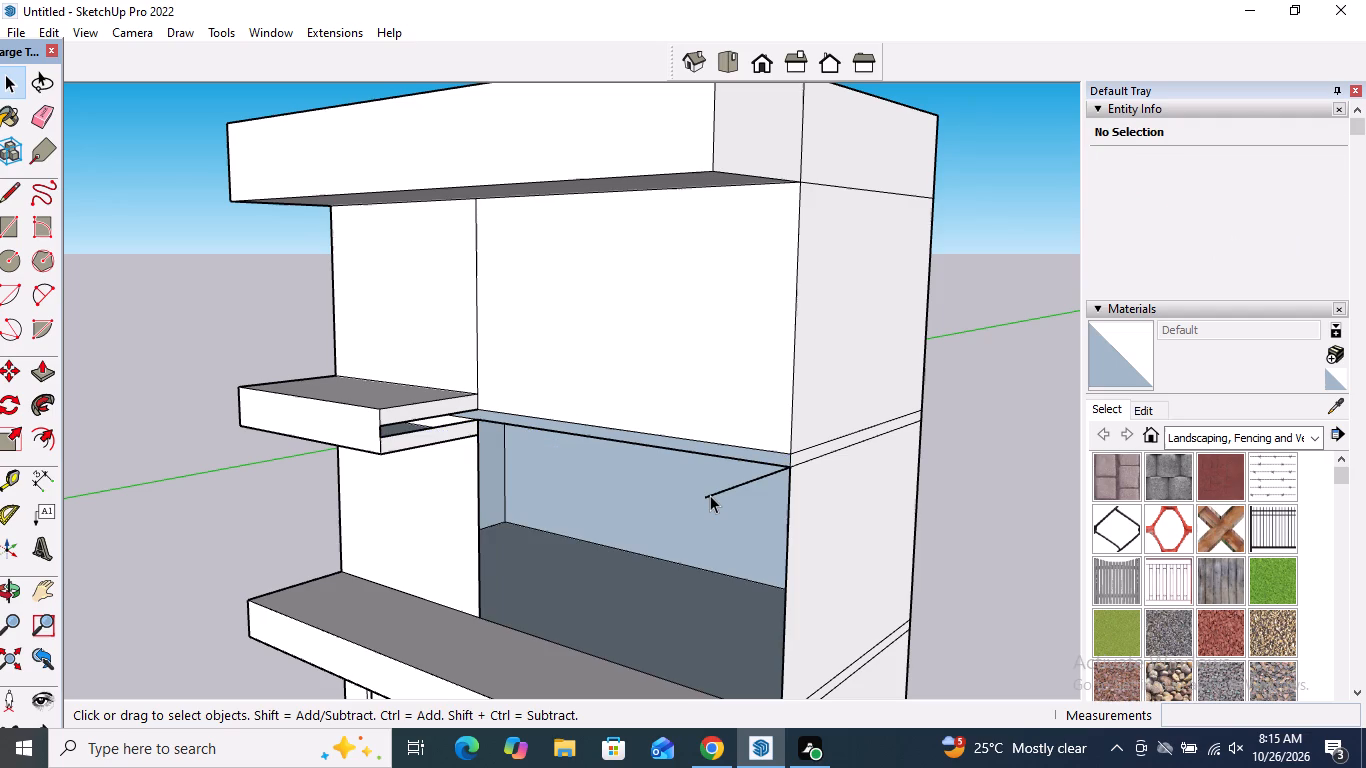
pyautogui.hotkey('ctrl', 'z')
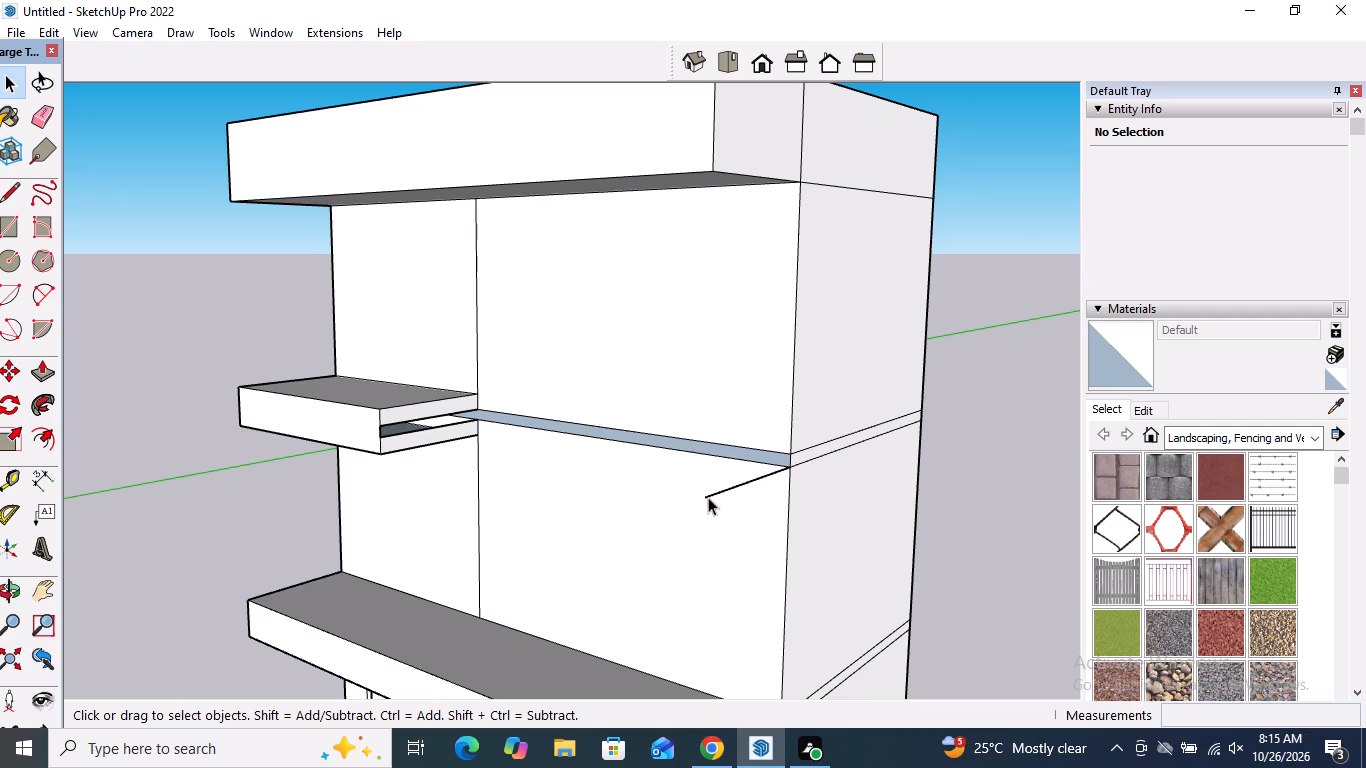
pyautogui.click(708, 497)
pyautogui.press('Delete')
# Close the opening in the thickened slab section's inner end with a short vertical line at its back corner.
pyautogui.moveTo(656, 493); pyautogui.dragTo(637, 394, button='middle')
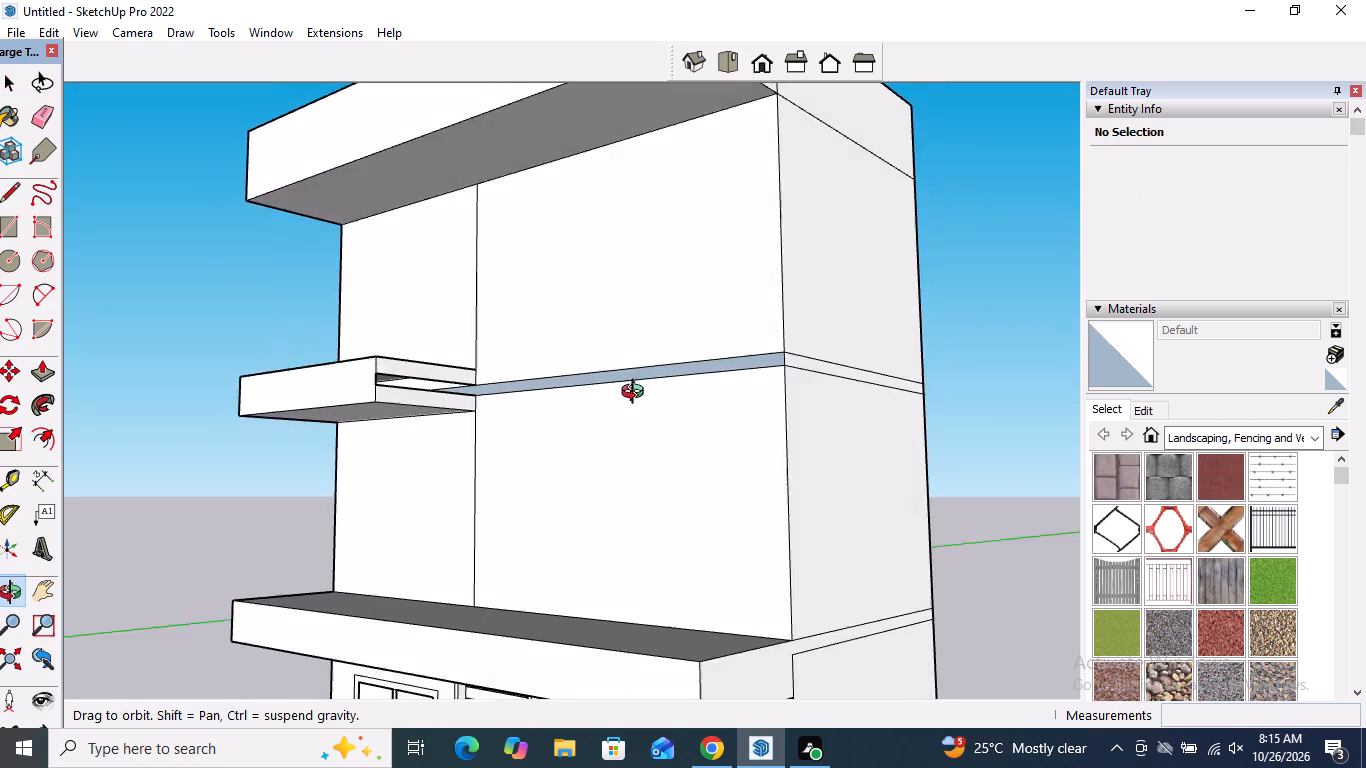
pyautogui.moveTo(637, 394); pyautogui.dragTo(1080, 460, button='middle')
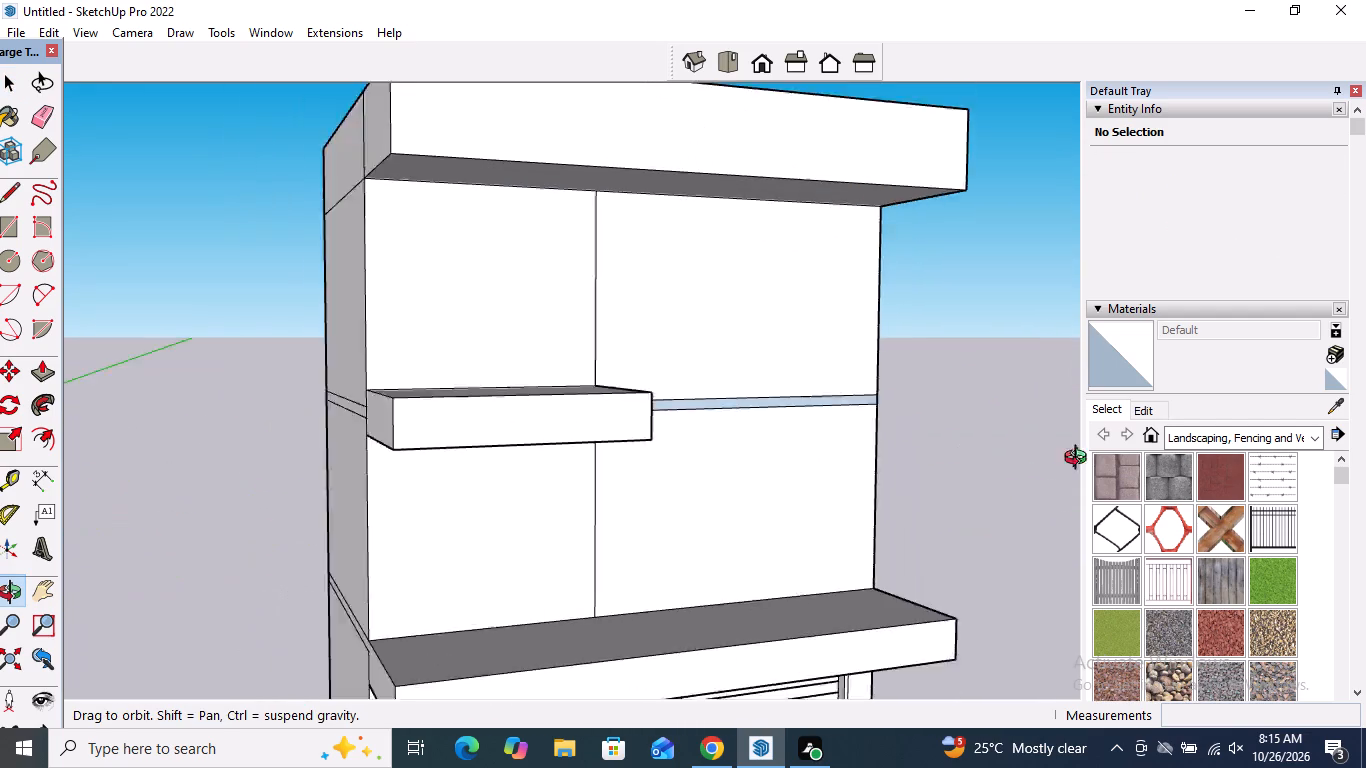
pyautogui.moveTo(1080, 460); pyautogui.dragTo(439, 430, button='middle')
pyautogui.scroll(2, 405, 398)
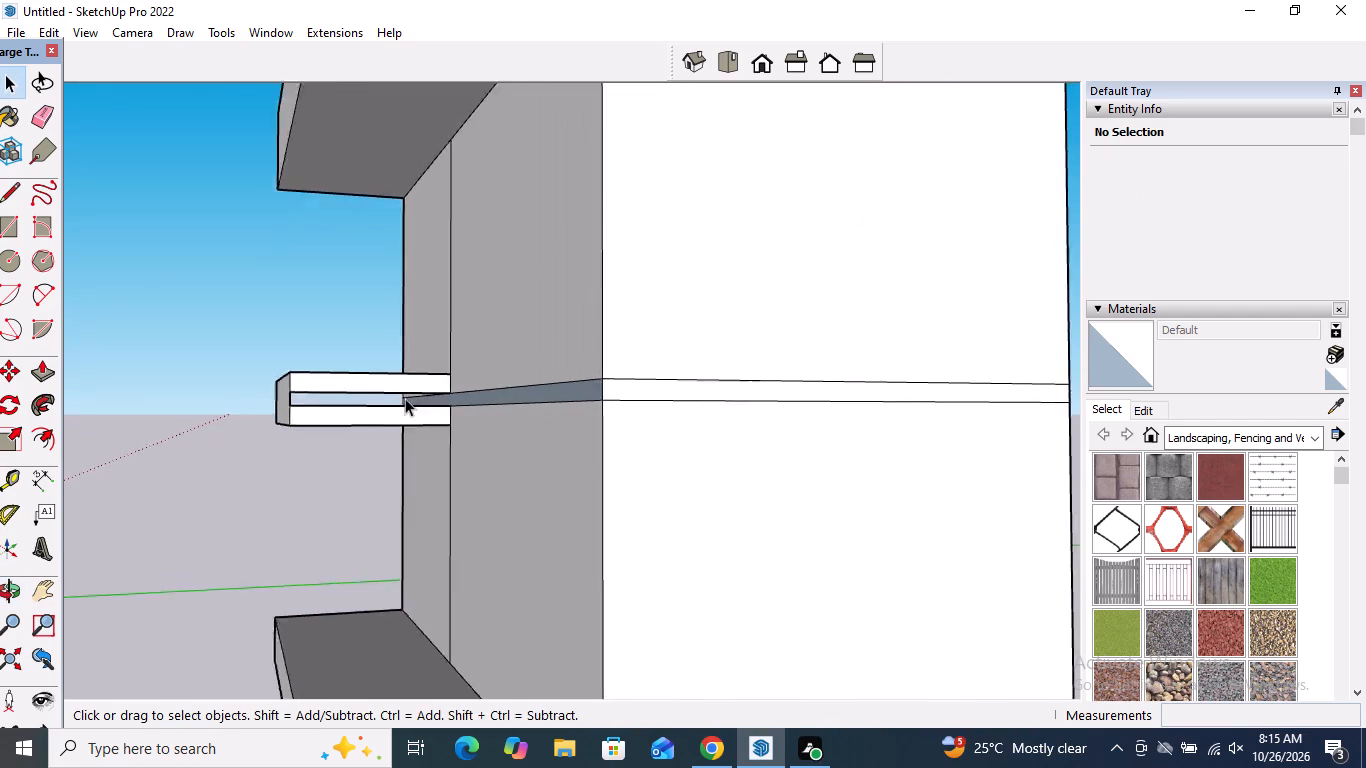
pyautogui.scroll(6, 405, 398)
pyautogui.moveTo(386, 412); pyautogui.dragTo(392, 429, button='middle')
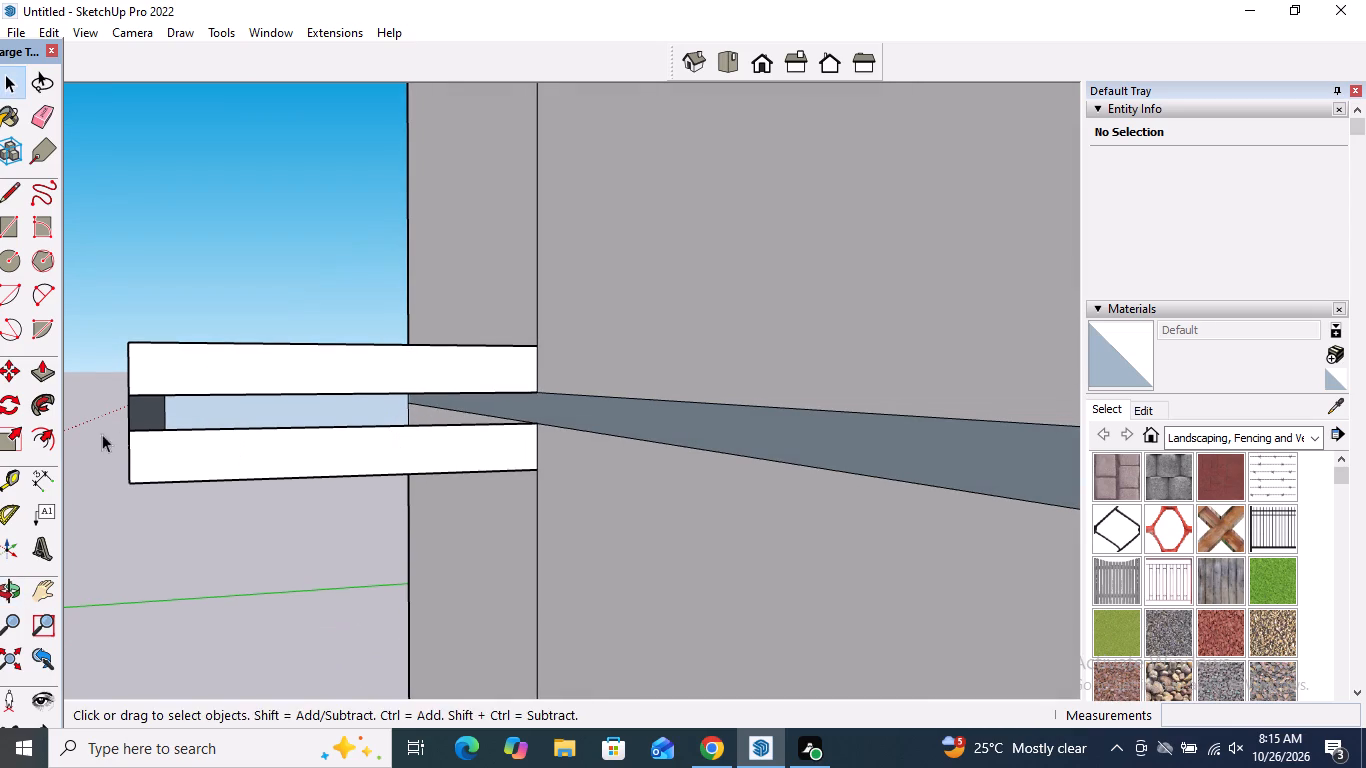
pyautogui.click(12, 205)
pyautogui.click(529, 392)
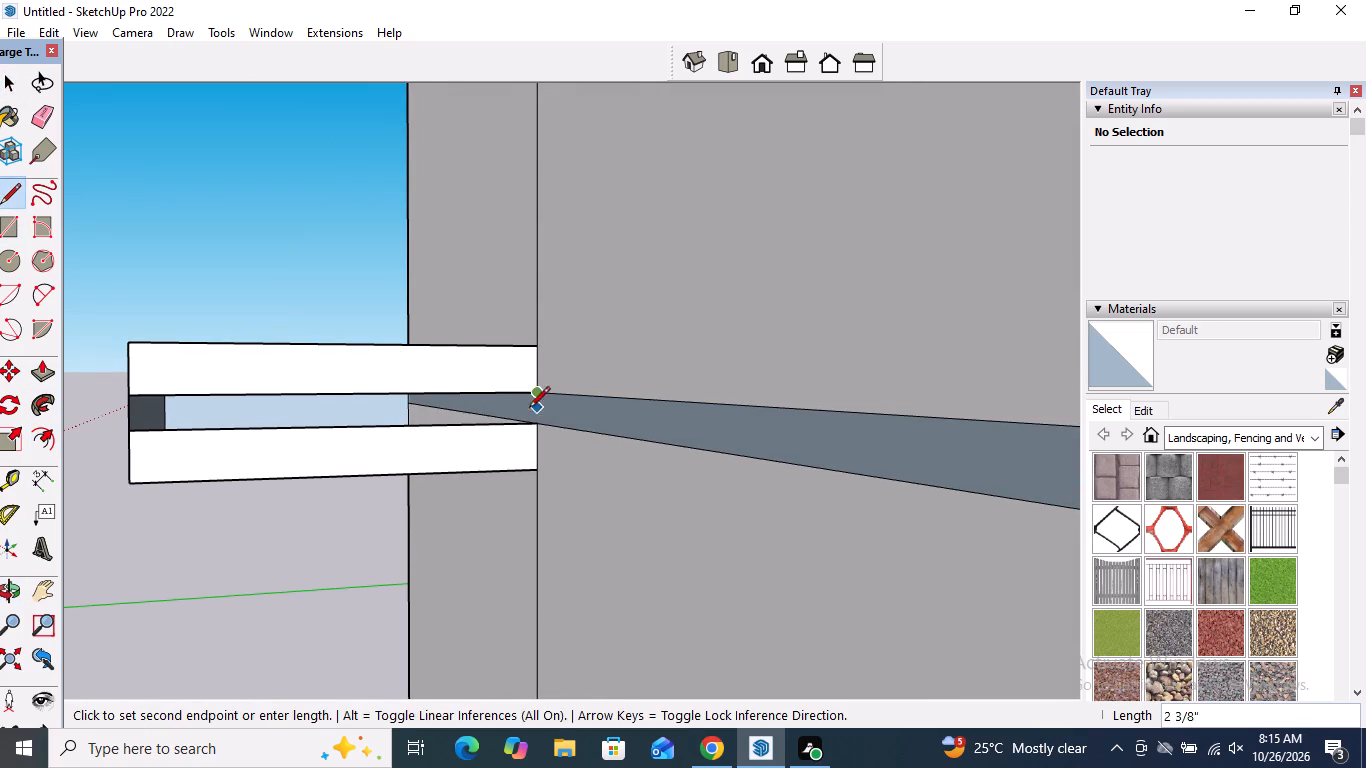
pyautogui.click(532, 424)
pyautogui.press('space')
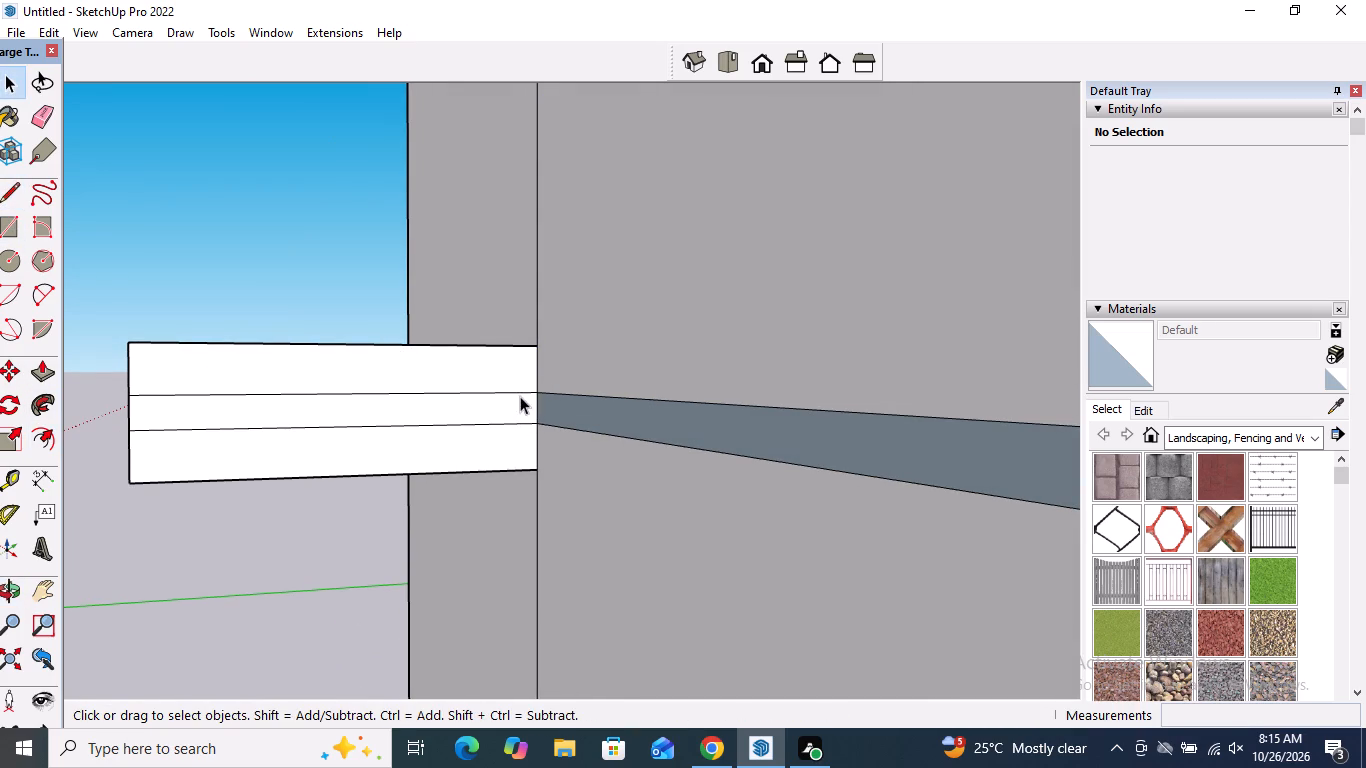
# Delete the two horizontal edges crossing the thickened slab section's inner end so it becomes one face.
pyautogui.click(519, 391)
pyautogui.press('Delete')
pyautogui.click(512, 427)
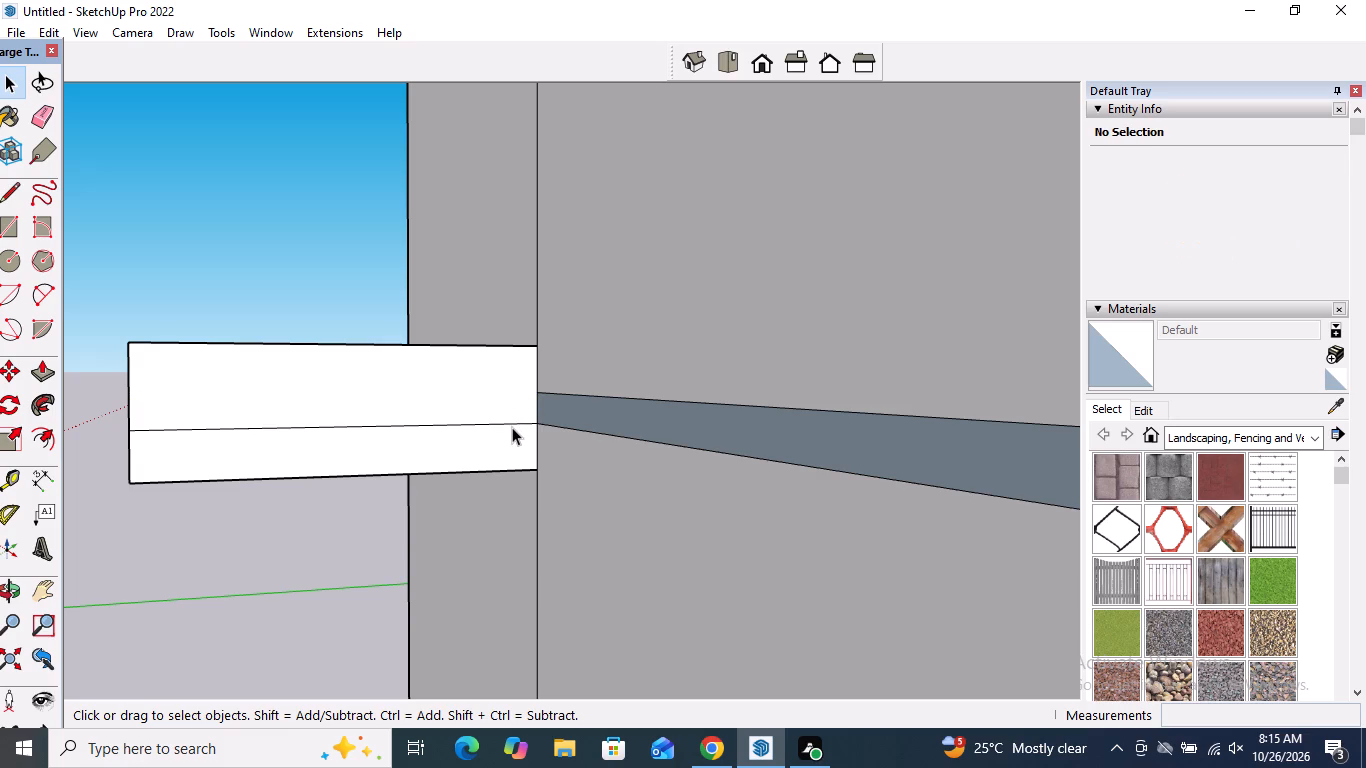
pyautogui.press('Delete')
# Delete the two horizontal edges of the strip beside the thickened slab section, merging the upper and lower wall areas.
pyautogui.scroll(-10, 499, 391)
pyautogui.moveTo(519, 428); pyautogui.dragTo(722, 486, button='middle')
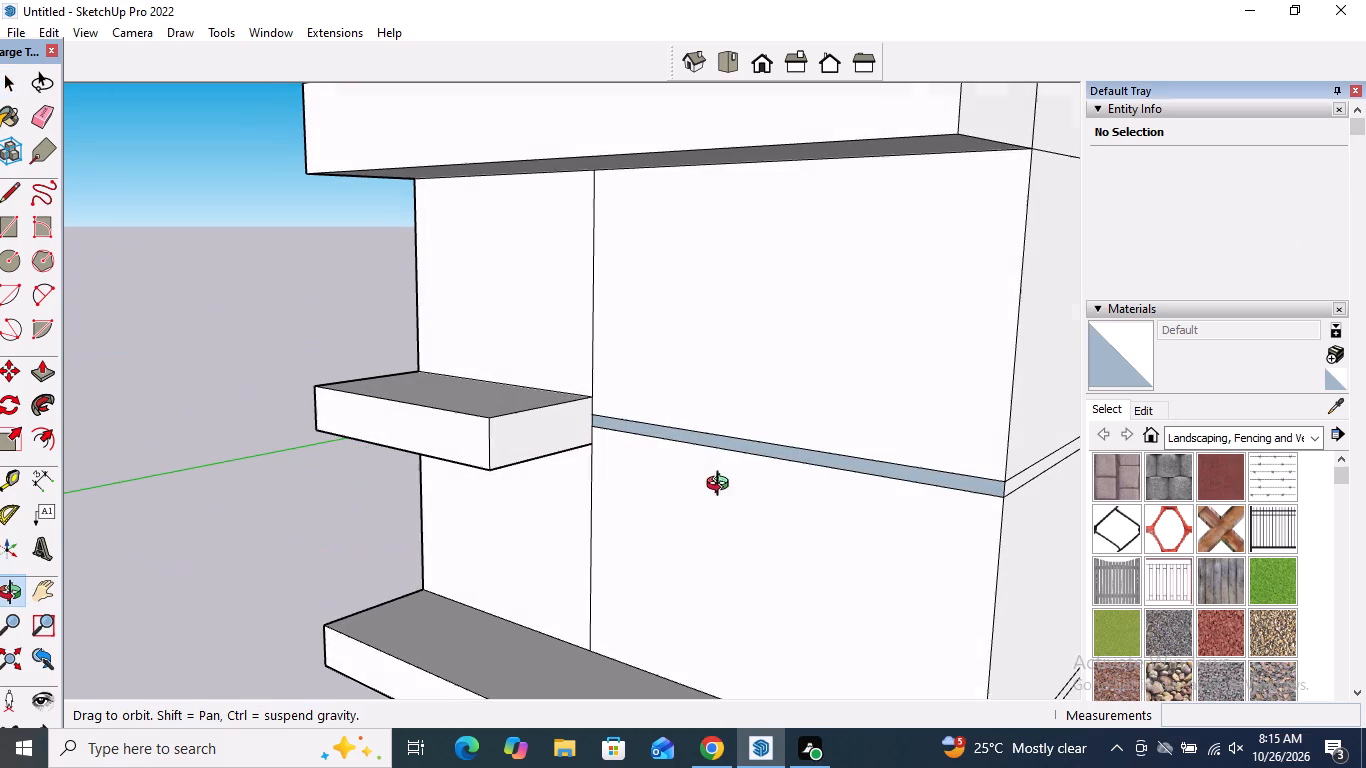
pyautogui.moveTo(722, 486); pyautogui.dragTo(724, 486, button='middle')
pyautogui.scroll(-4, 753, 458)
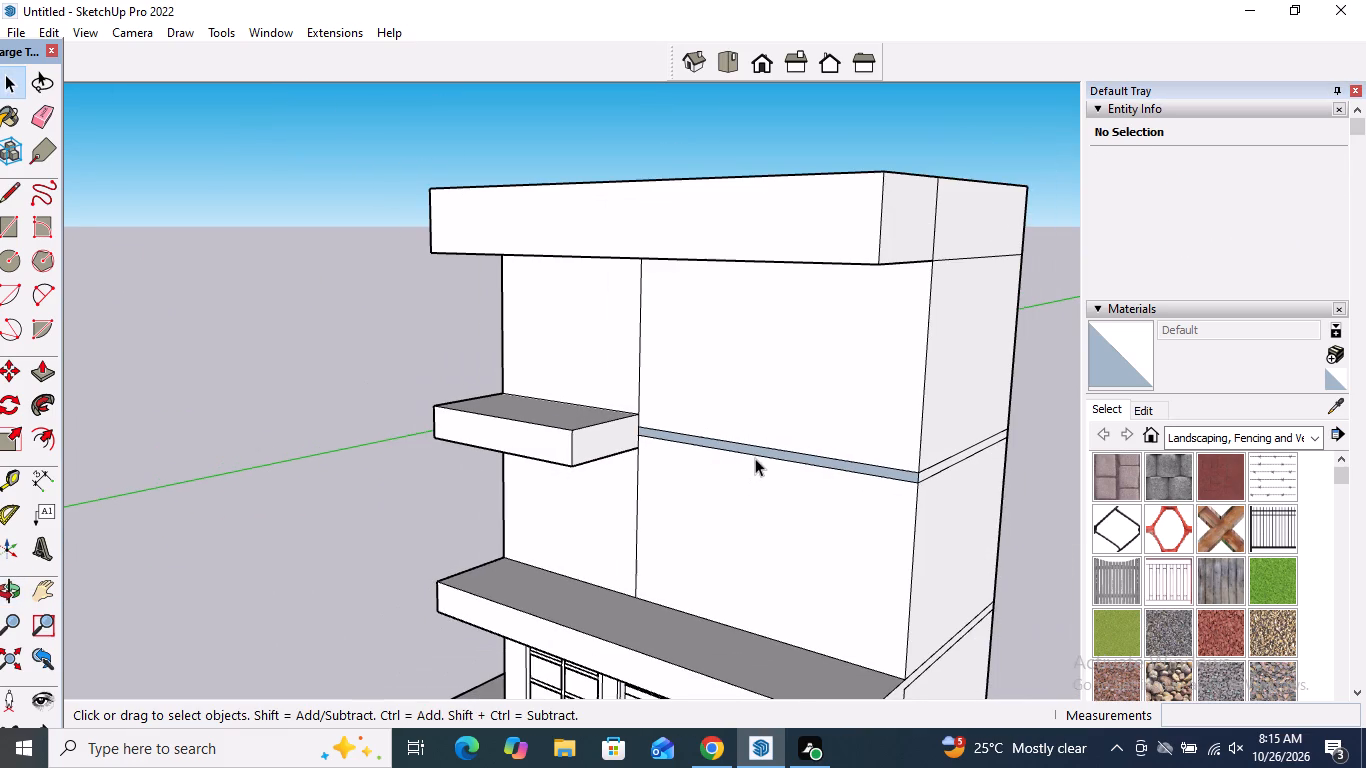
pyautogui.click(758, 453)
pyautogui.press('Delete')
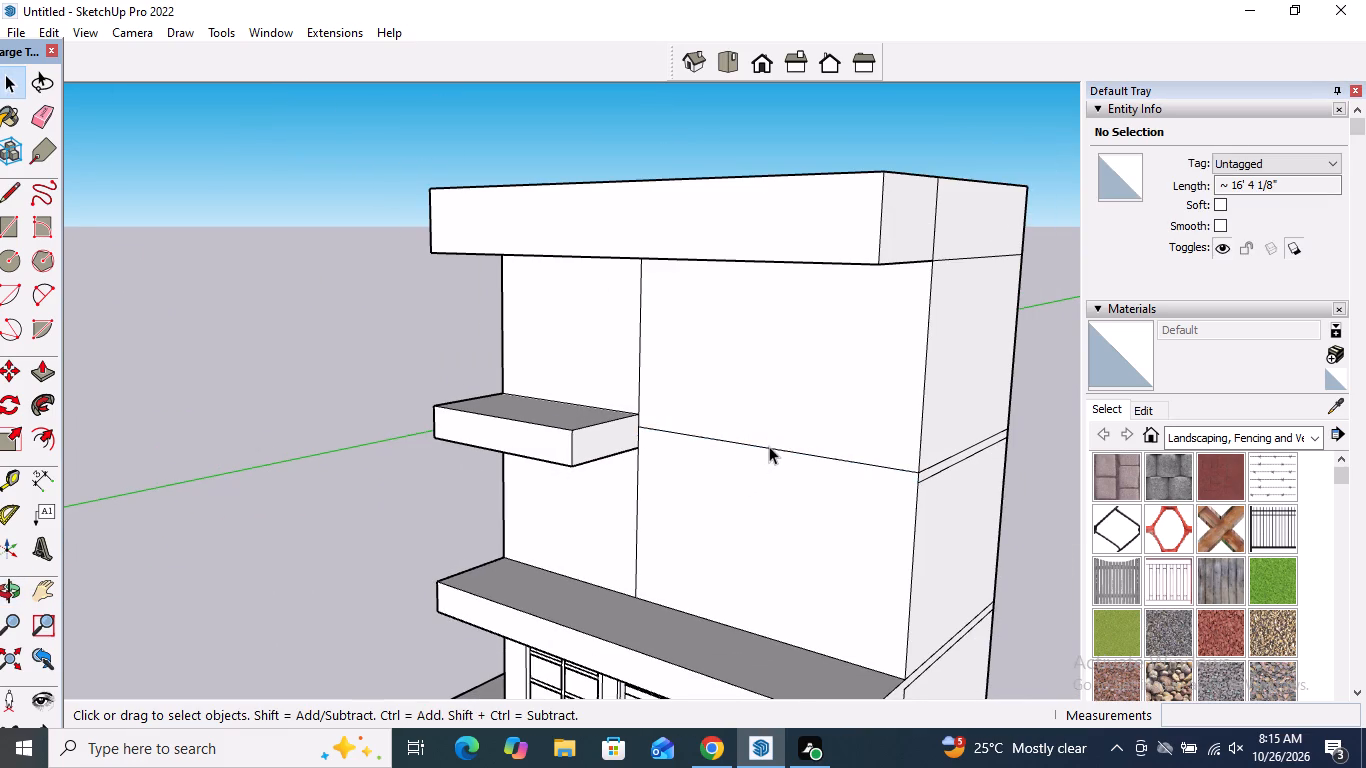
pyautogui.click(769, 446)
pyautogui.press('Delete')
# Examine the building's front facade and the remaining slab section from several angles.
pyautogui.scroll(-5, 712, 430)
pyautogui.moveTo(758, 440); pyautogui.dragTo(934, 420, button='middle')
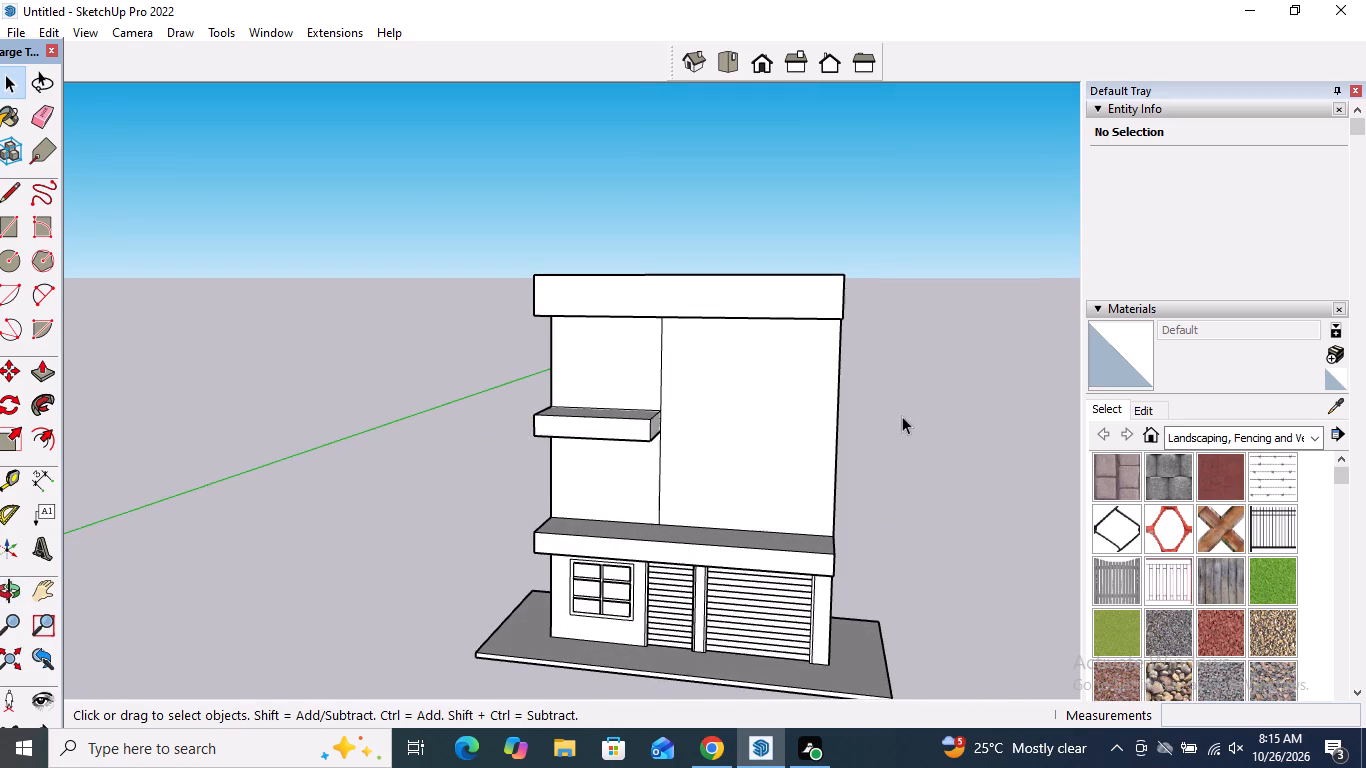
pyautogui.scroll(-4, 902, 416)
pyautogui.moveTo(860, 426); pyautogui.dragTo(922, 307, button='middle')
pyautogui.scroll(2, 886, 369)
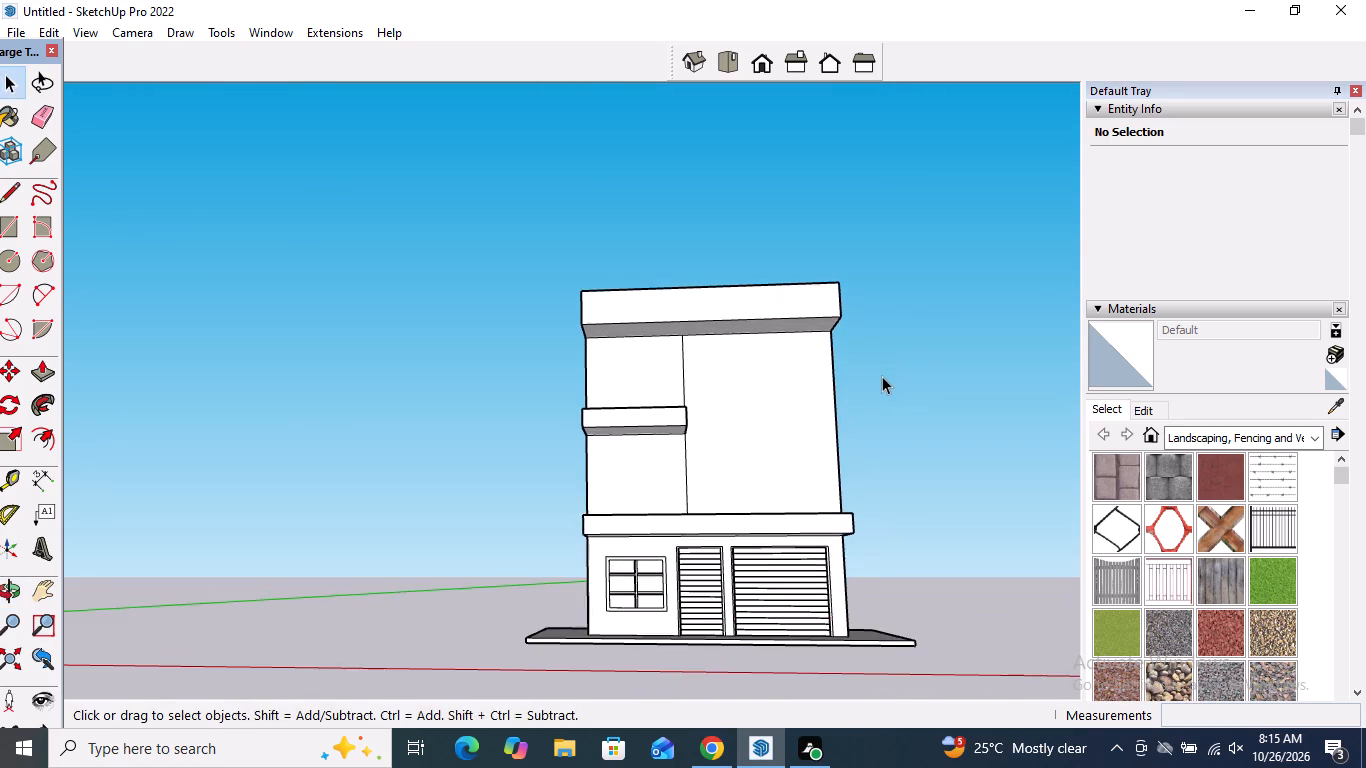
pyautogui.moveTo(881, 376); pyautogui.dragTo(841, 434, button='middle')
pyautogui.scroll(1, 824, 437)
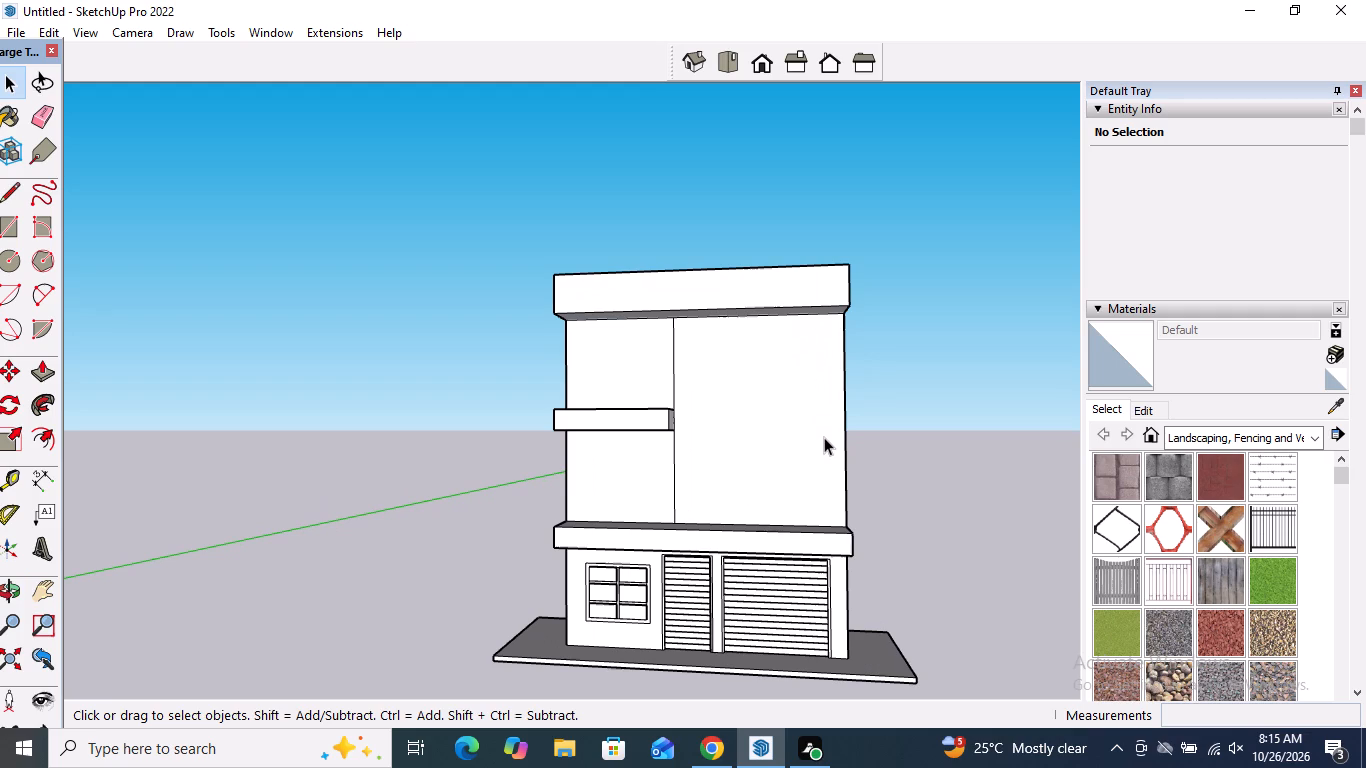
pyautogui.moveTo(823, 434); pyautogui.dragTo(809, 440, button='middle')
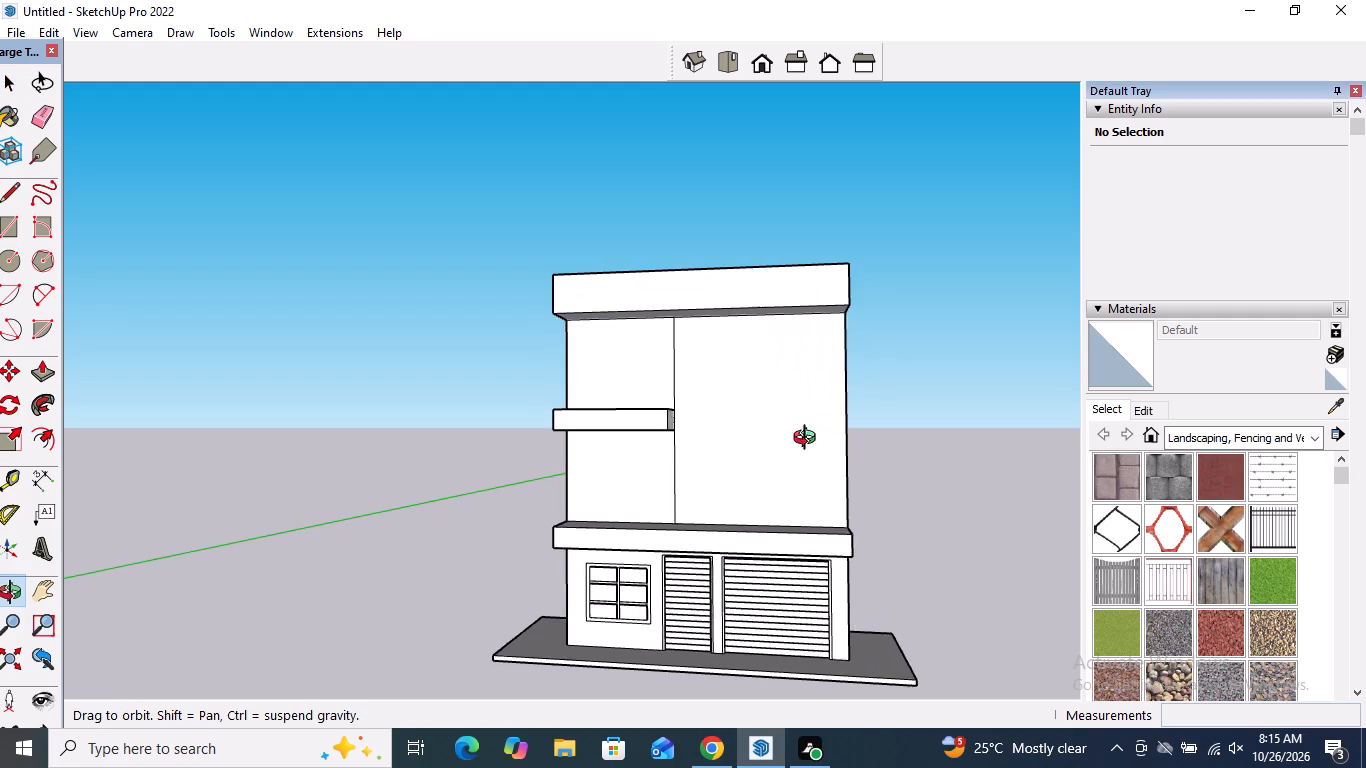
pyautogui.moveTo(809, 440); pyautogui.dragTo(1009, 495, button='middle')
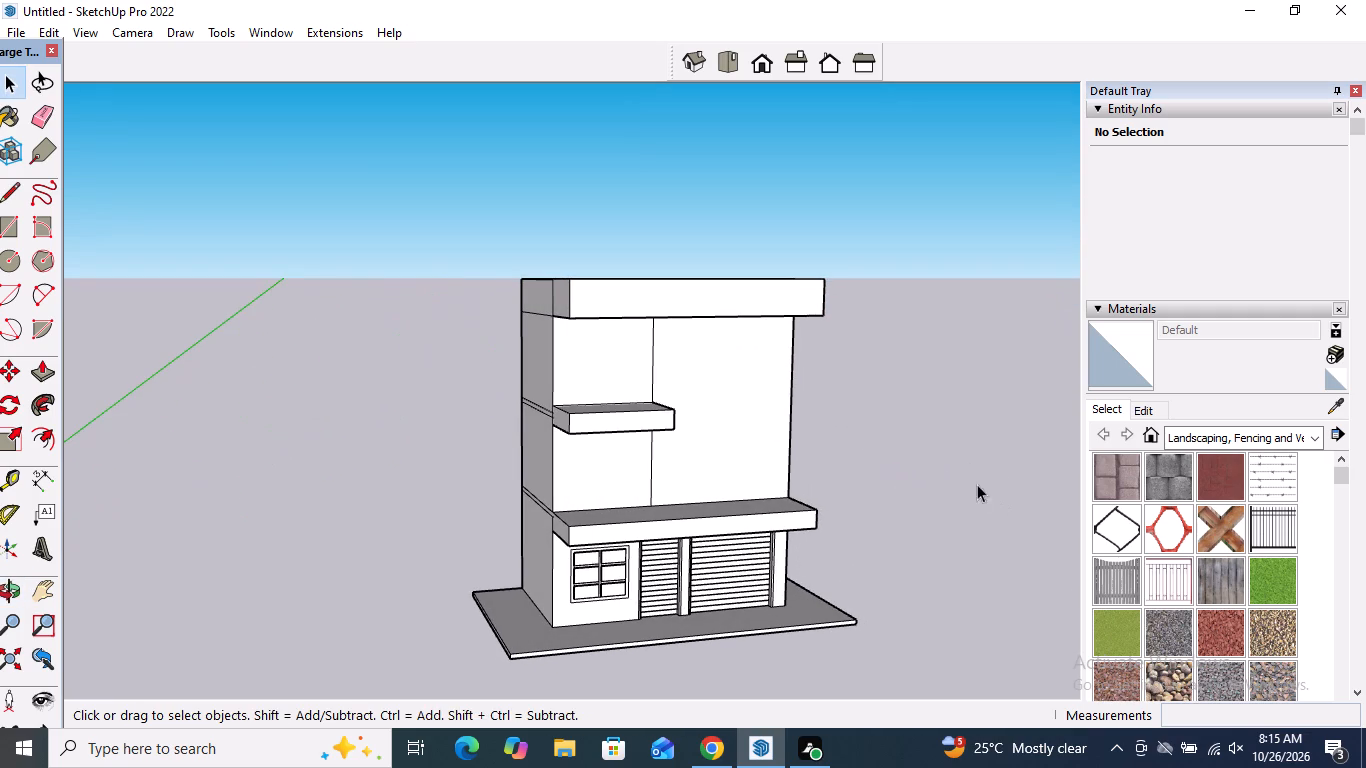
pyautogui.scroll(1, 676, 395)
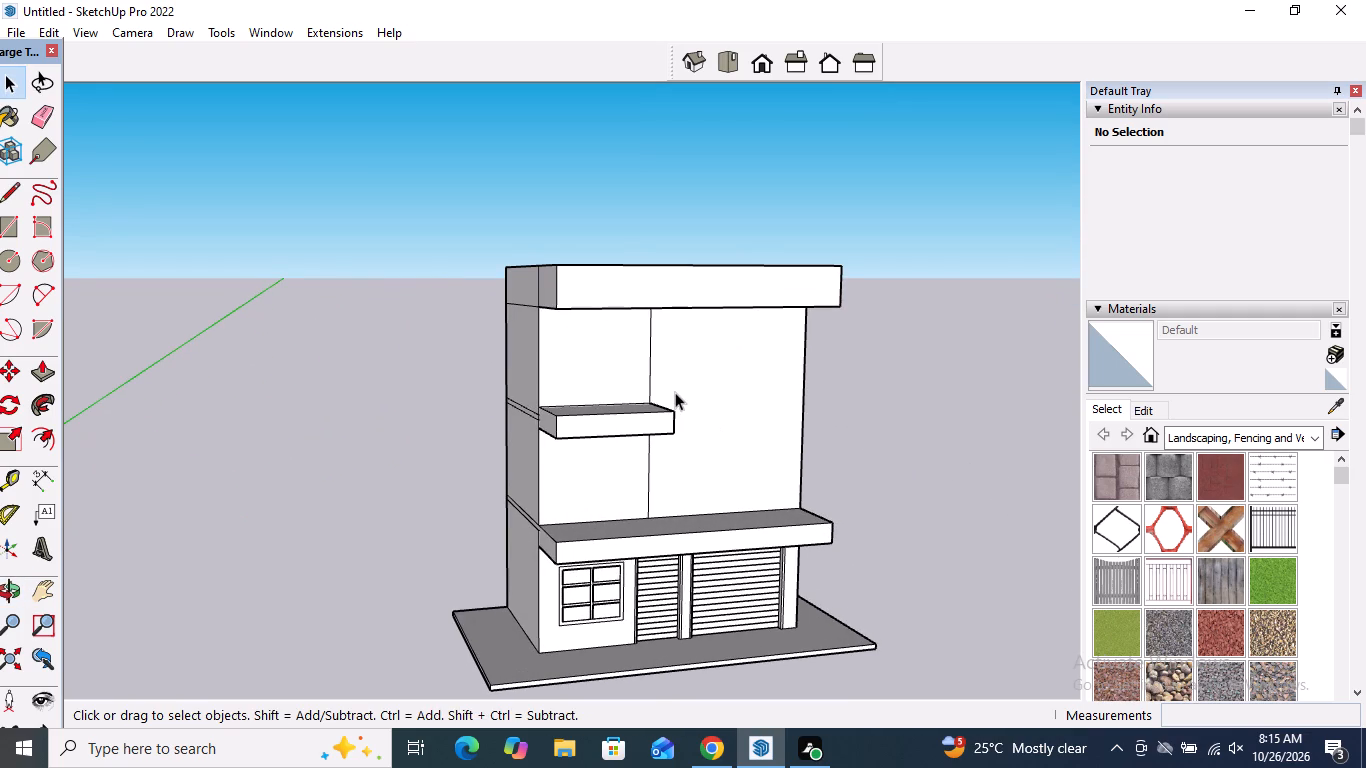
pyautogui.moveTo(674, 392); pyautogui.dragTo(655, 414, button='middle')
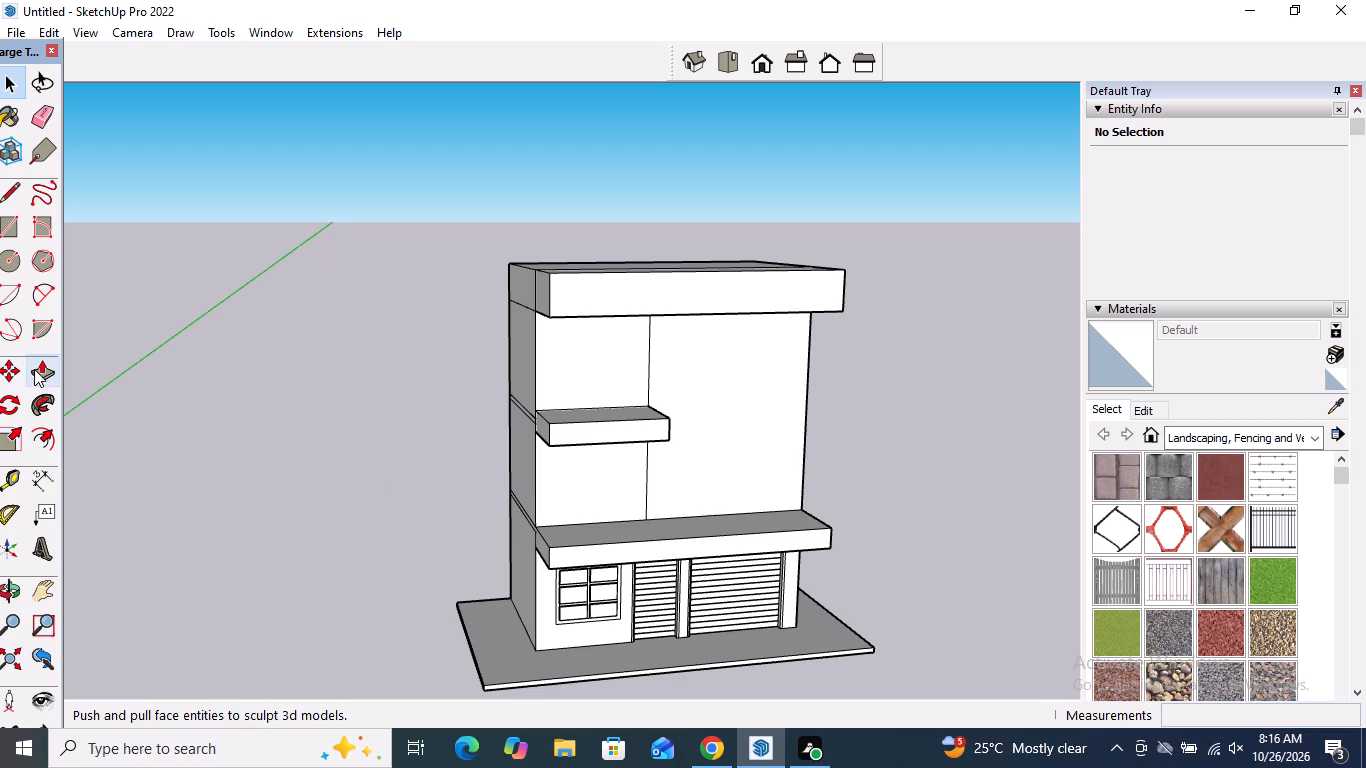
# Push/Pull the large two-storey wall face beside the thickened slab section outward by about 5' 4 5/8".
pyautogui.click(36, 362)
pyautogui.click(686, 439)
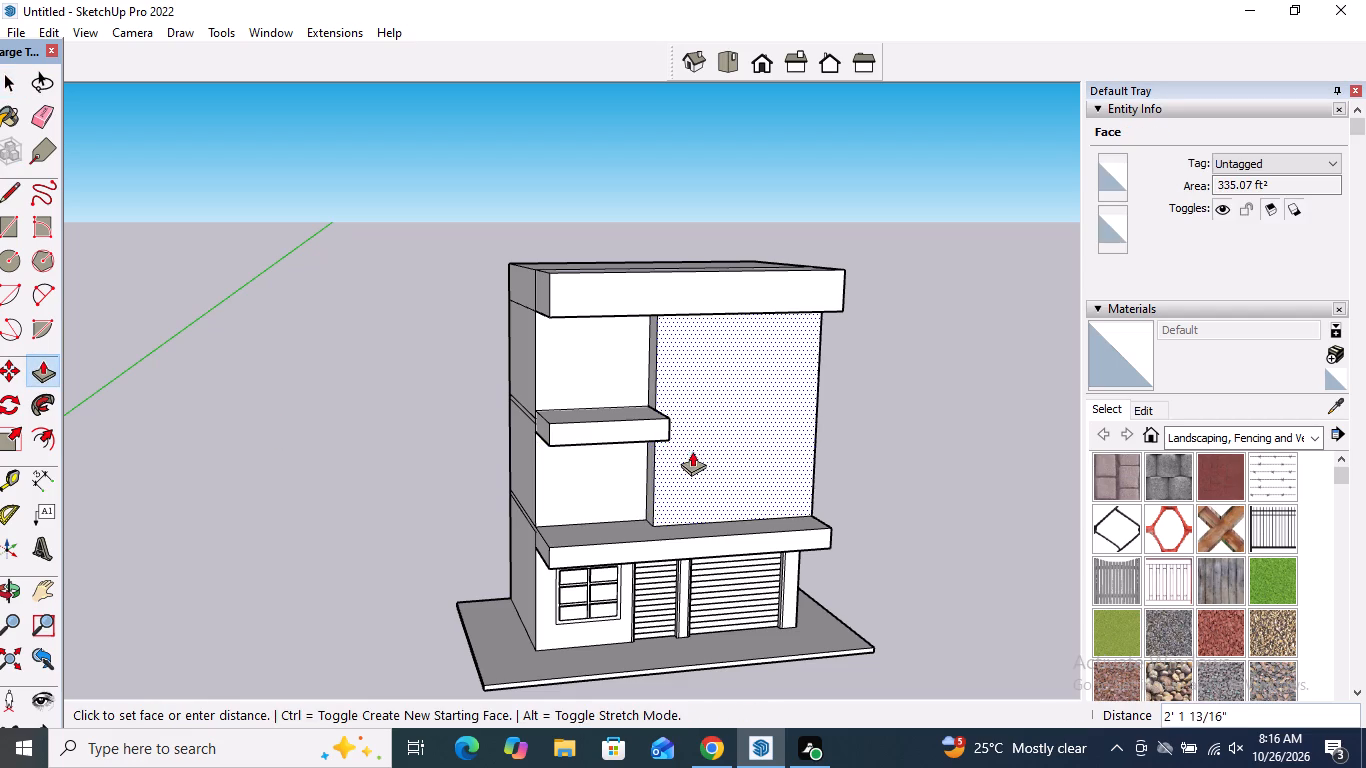
pyautogui.scroll(1, 672, 492)
pyautogui.moveTo(669, 493); pyautogui.dragTo(665, 562, button='middle')
pyautogui.scroll(3, 665, 564)
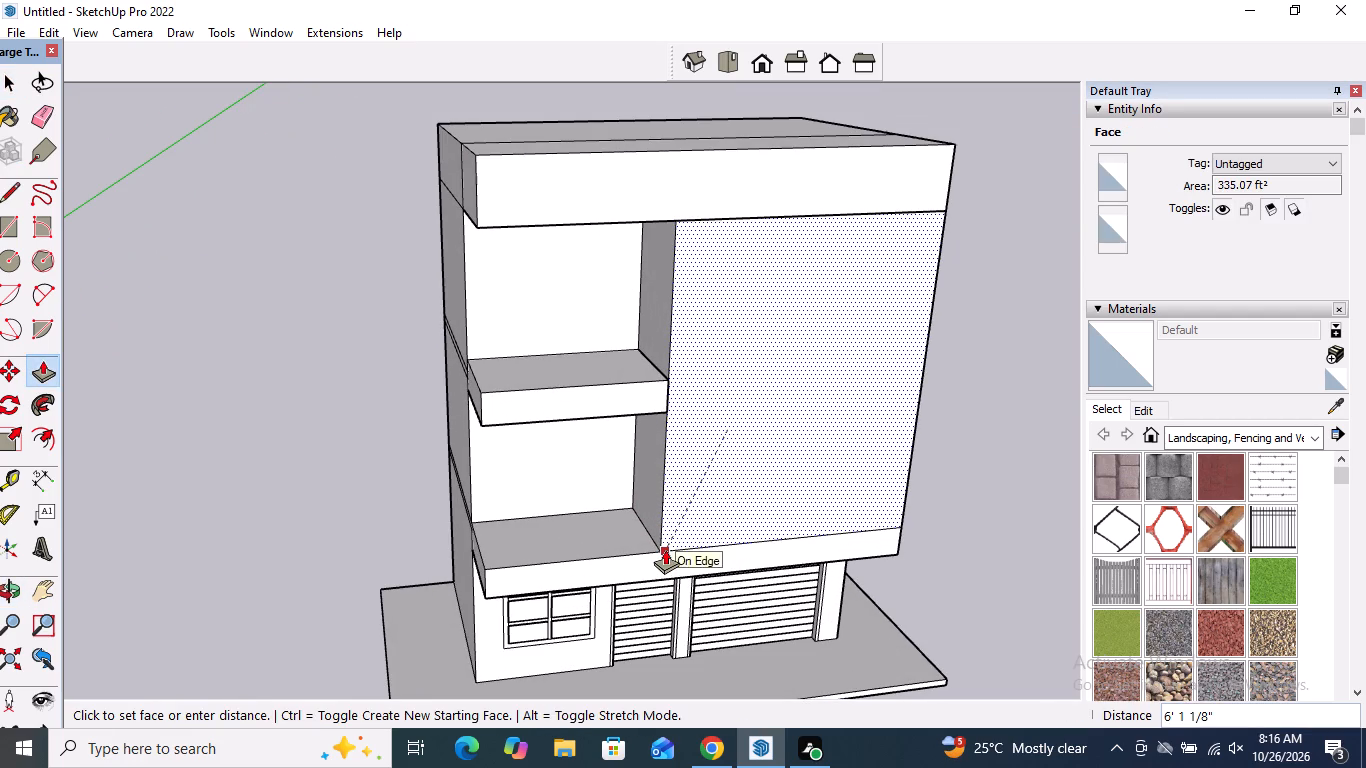
pyautogui.scroll(1, 665, 549)
pyautogui.moveTo(665, 548); pyautogui.dragTo(665, 547, button='middle')
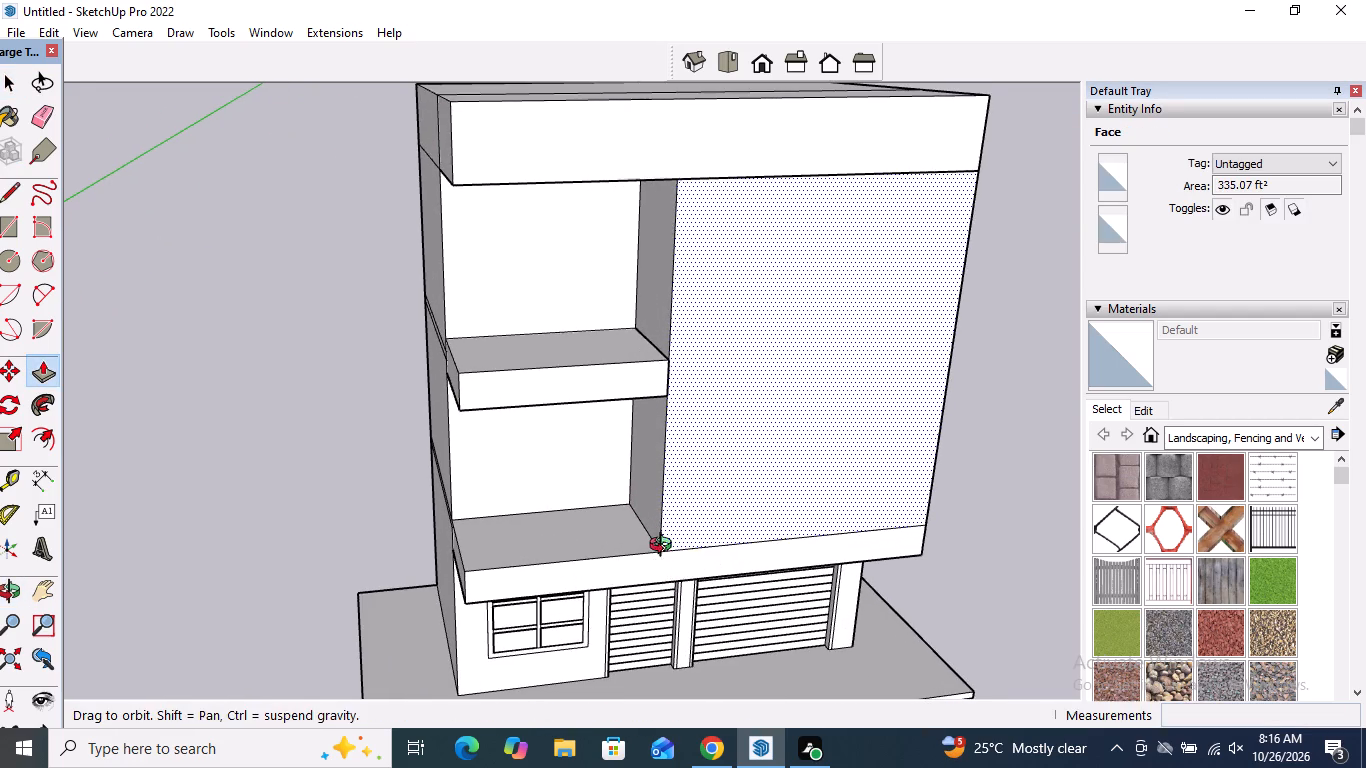
pyautogui.moveTo(665, 547); pyautogui.dragTo(663, 606, button='middle')
pyautogui.scroll(2, 663, 587)
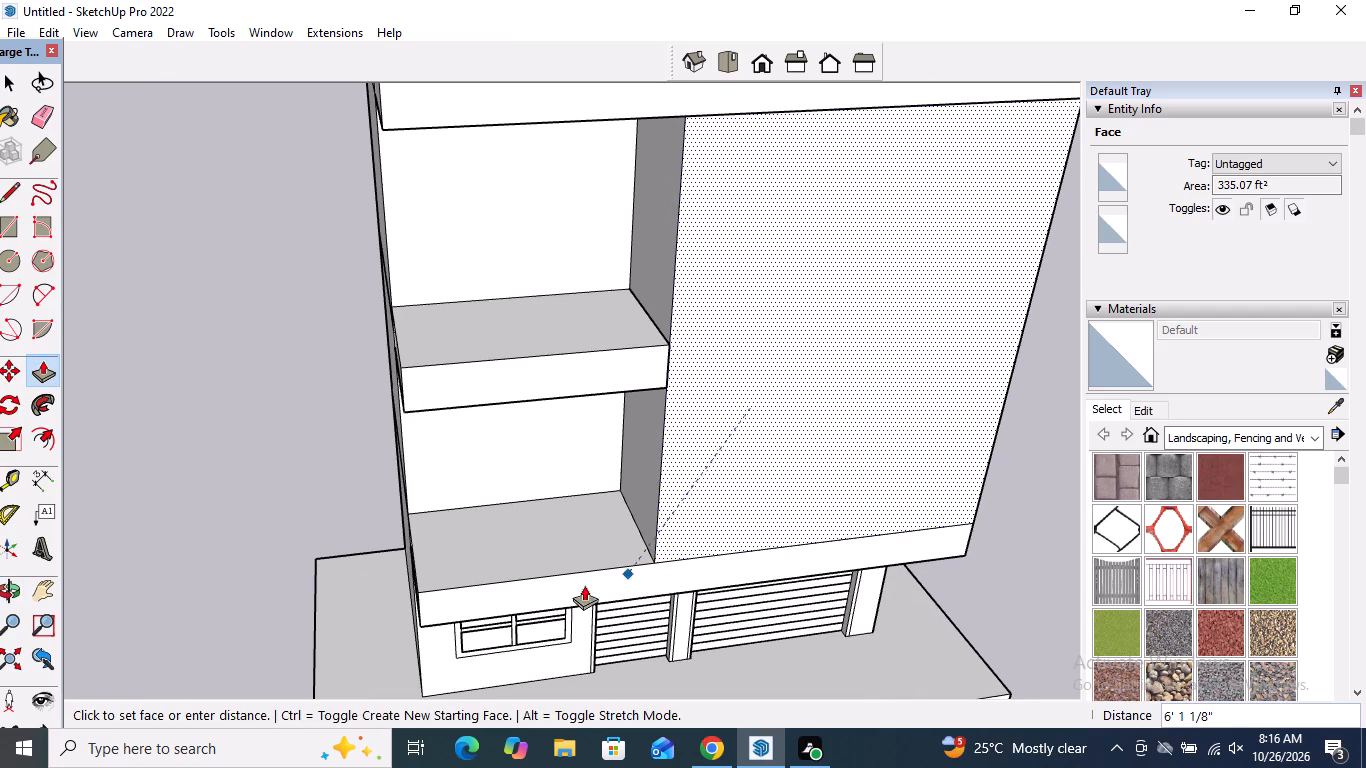
pyautogui.click(688, 435)
pyautogui.scroll(-5, 544, 463)
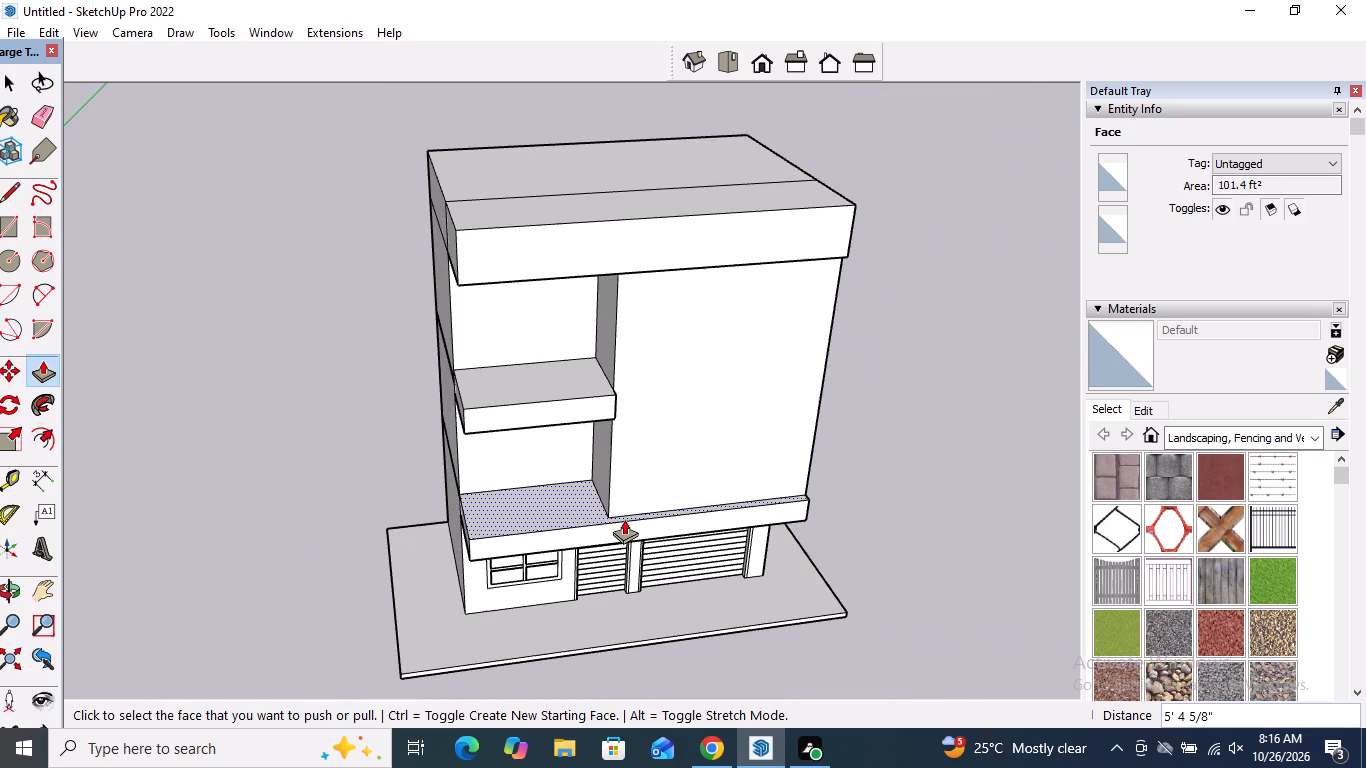
pyautogui.moveTo(596, 496); pyautogui.dragTo(711, 332, button='middle')
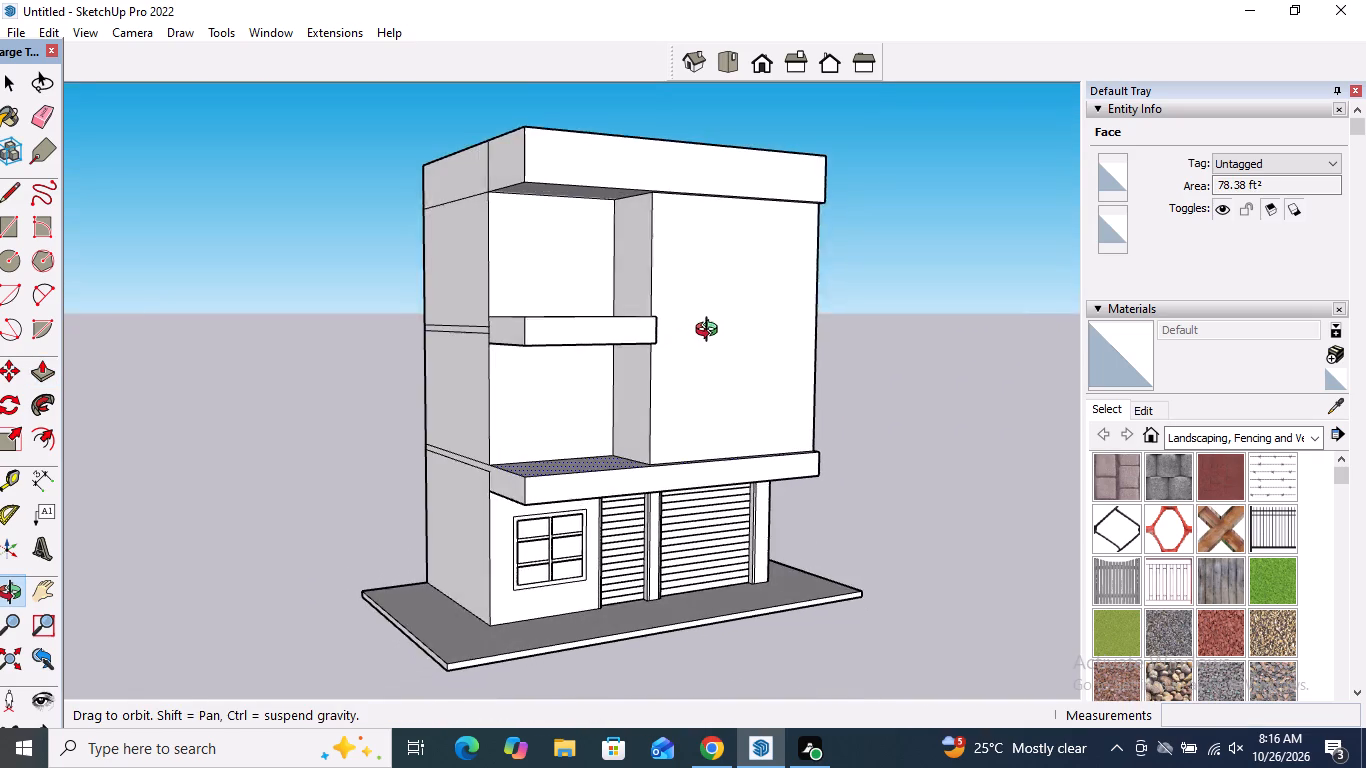
pyautogui.moveTo(711, 332); pyautogui.dragTo(445, 346, button='middle')
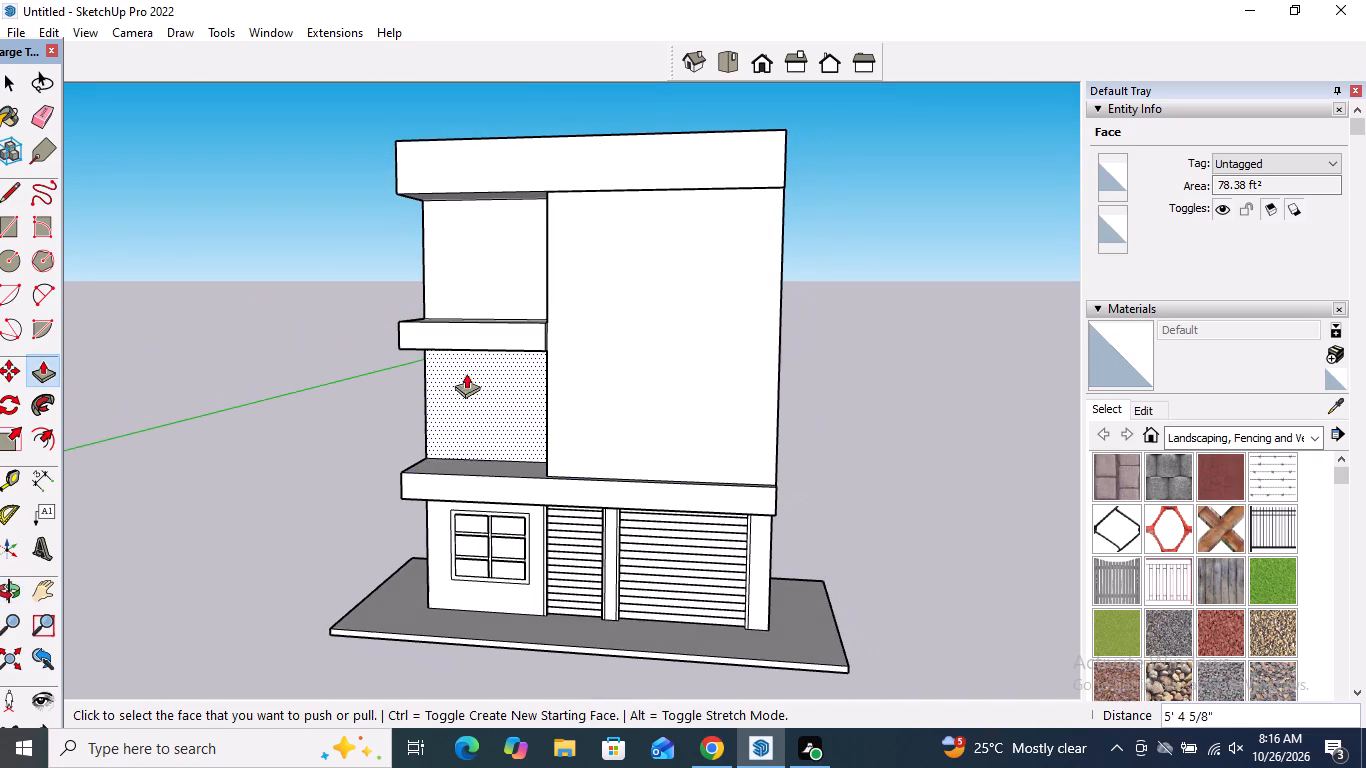
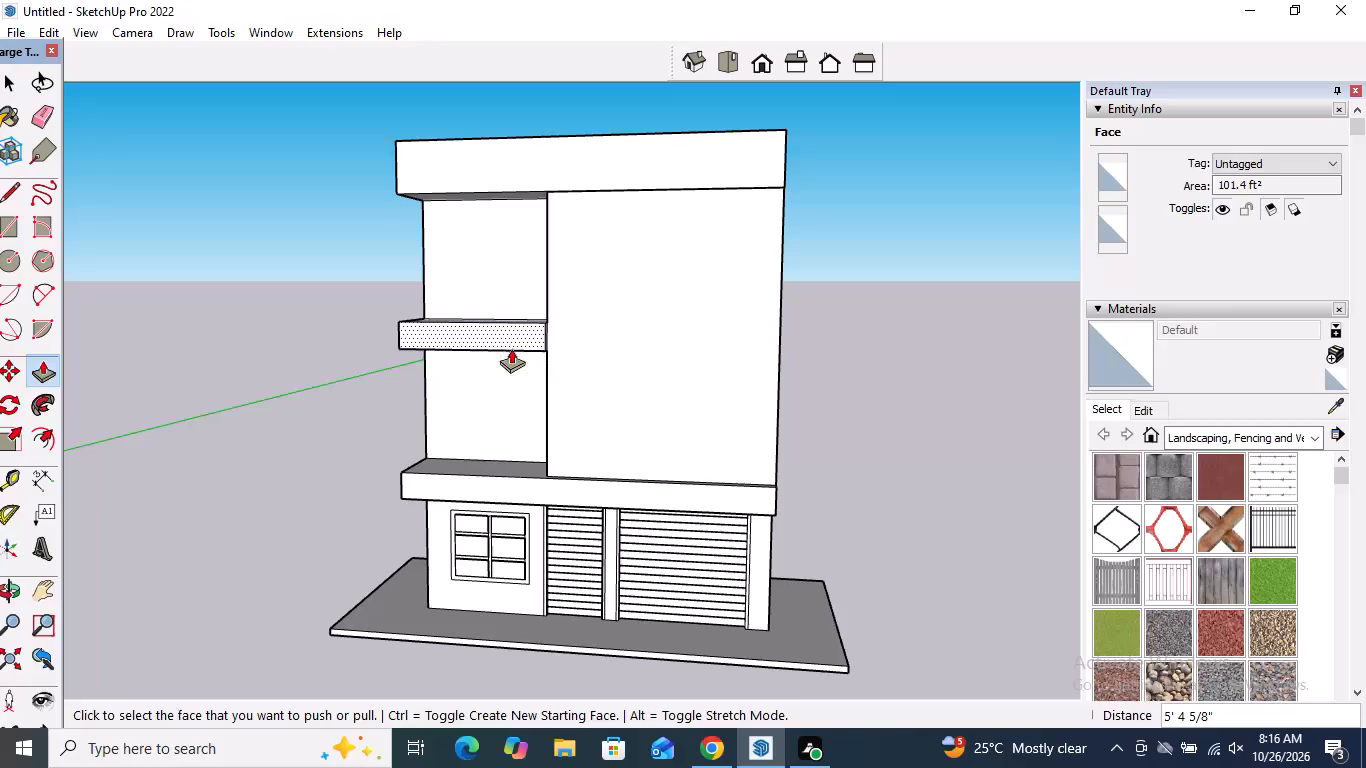
# Push/Pull the exposed top of the slab above the ground floor up about 2 1/8" as a thin separate layer.
pyautogui.moveTo(509, 345); pyautogui.dragTo(532, 521, button='middle')
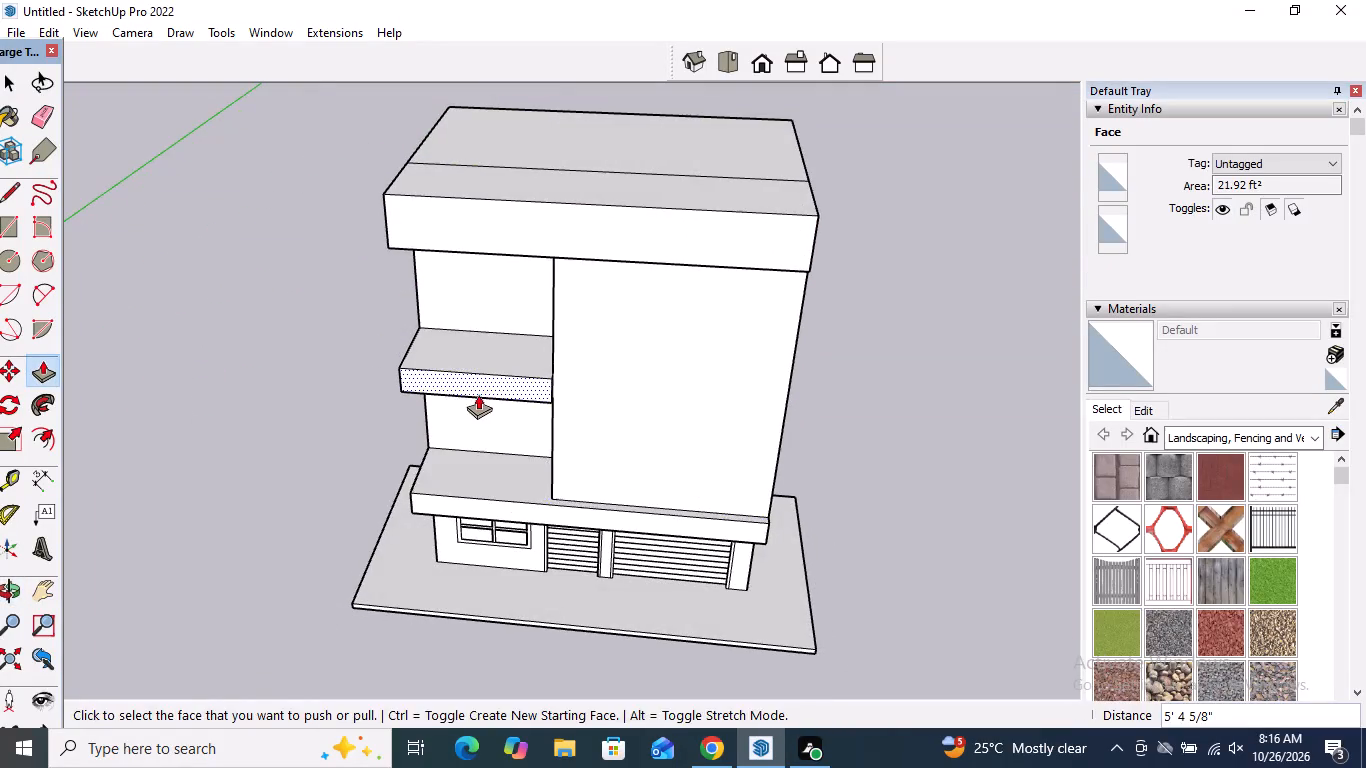
pyautogui.moveTo(478, 393); pyautogui.dragTo(558, 228, button='middle')
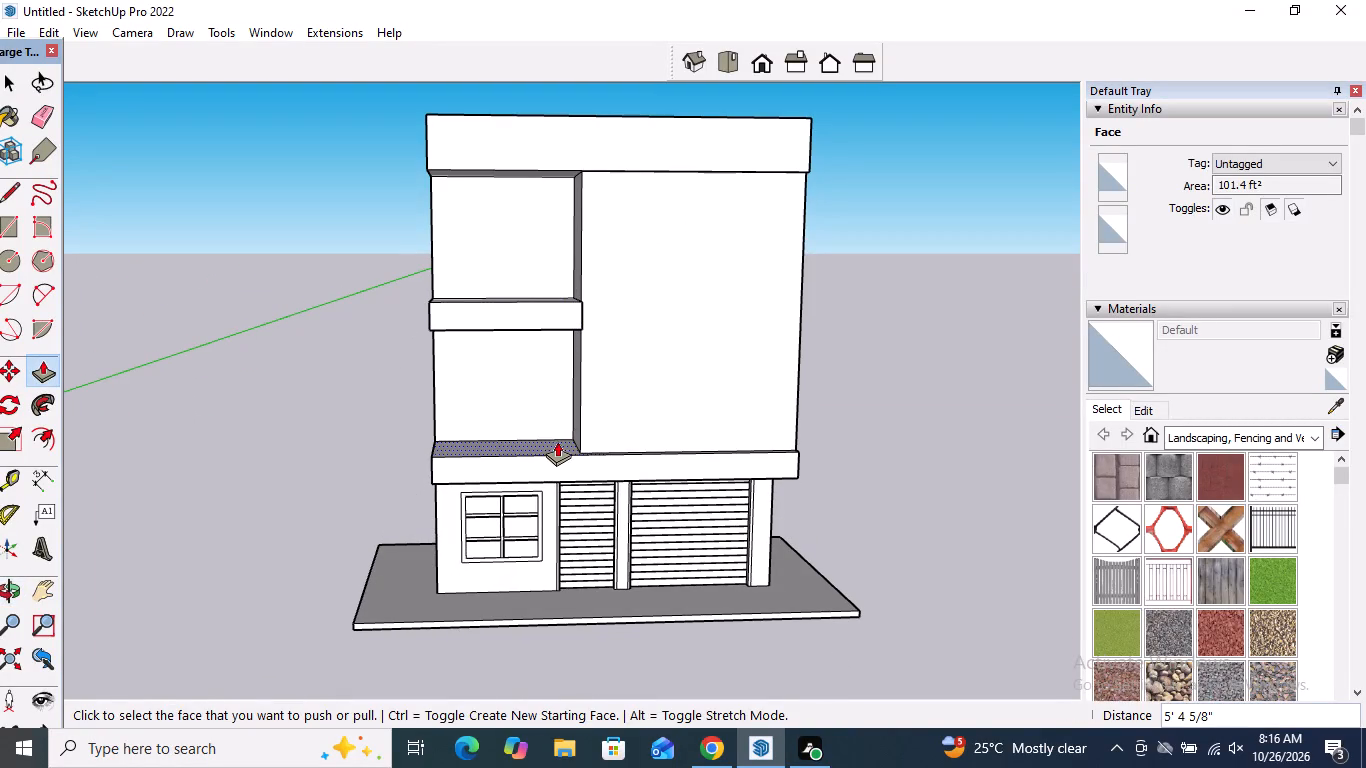
pyautogui.moveTo(555, 442); pyautogui.dragTo(531, 600, button='middle')
pyautogui.scroll(4, 484, 391)
pyautogui.click(516, 505)
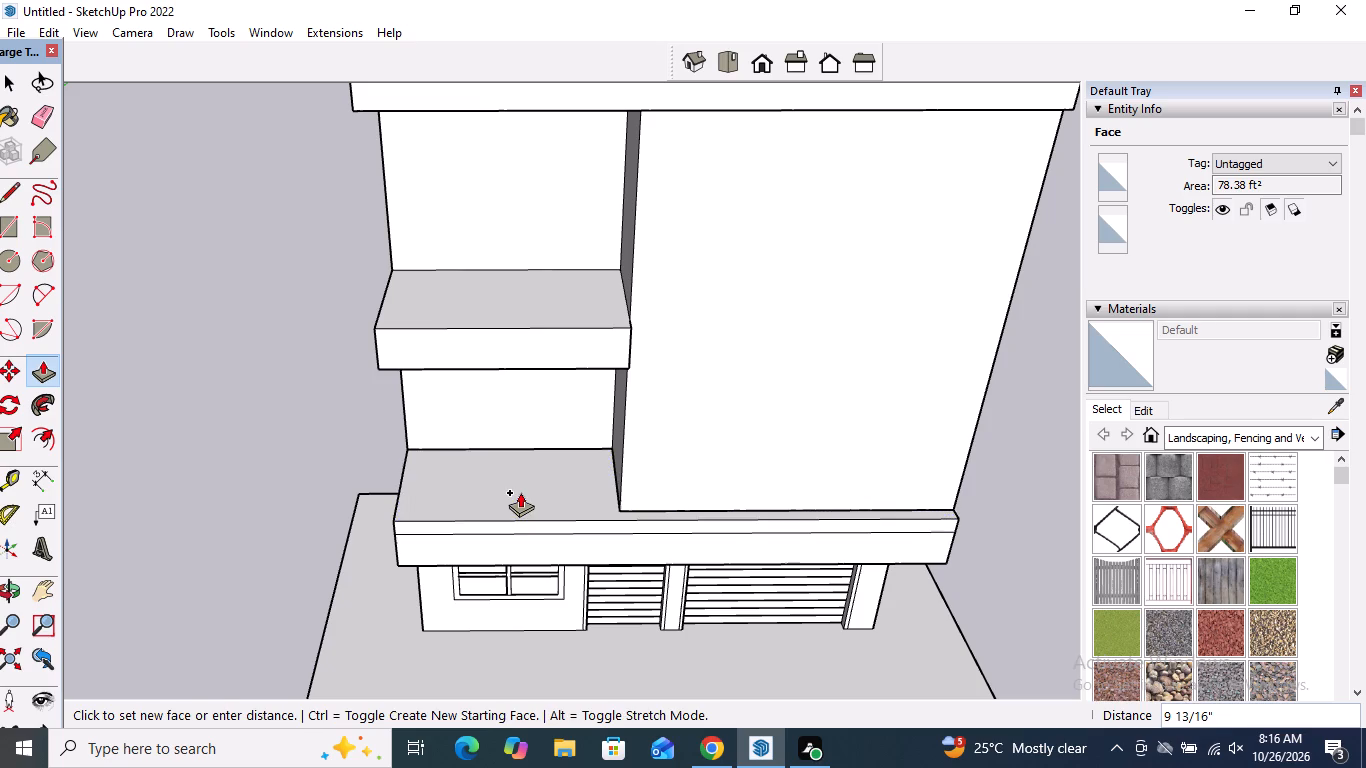
pyautogui.moveTo(520, 503); pyautogui.dragTo(545, 347, button='middle')
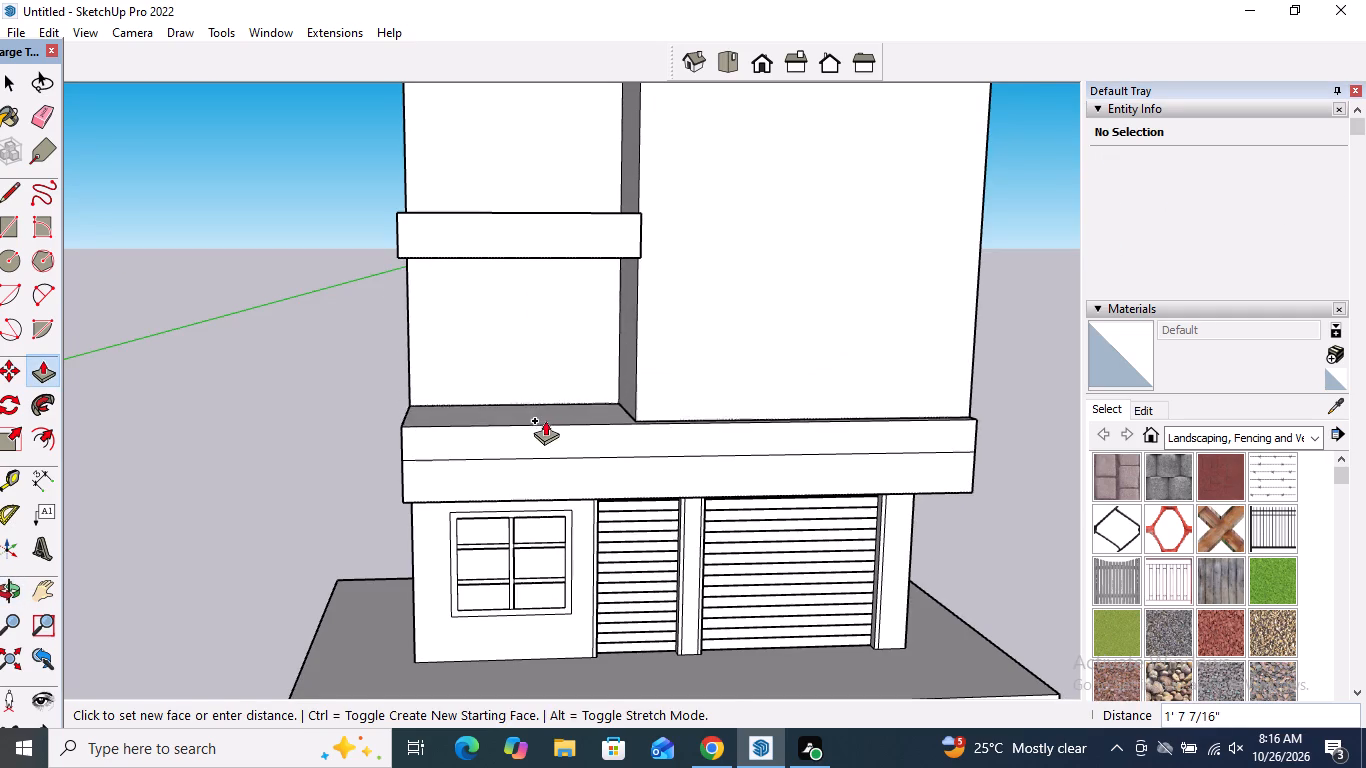
pyautogui.scroll(3, 543, 424)
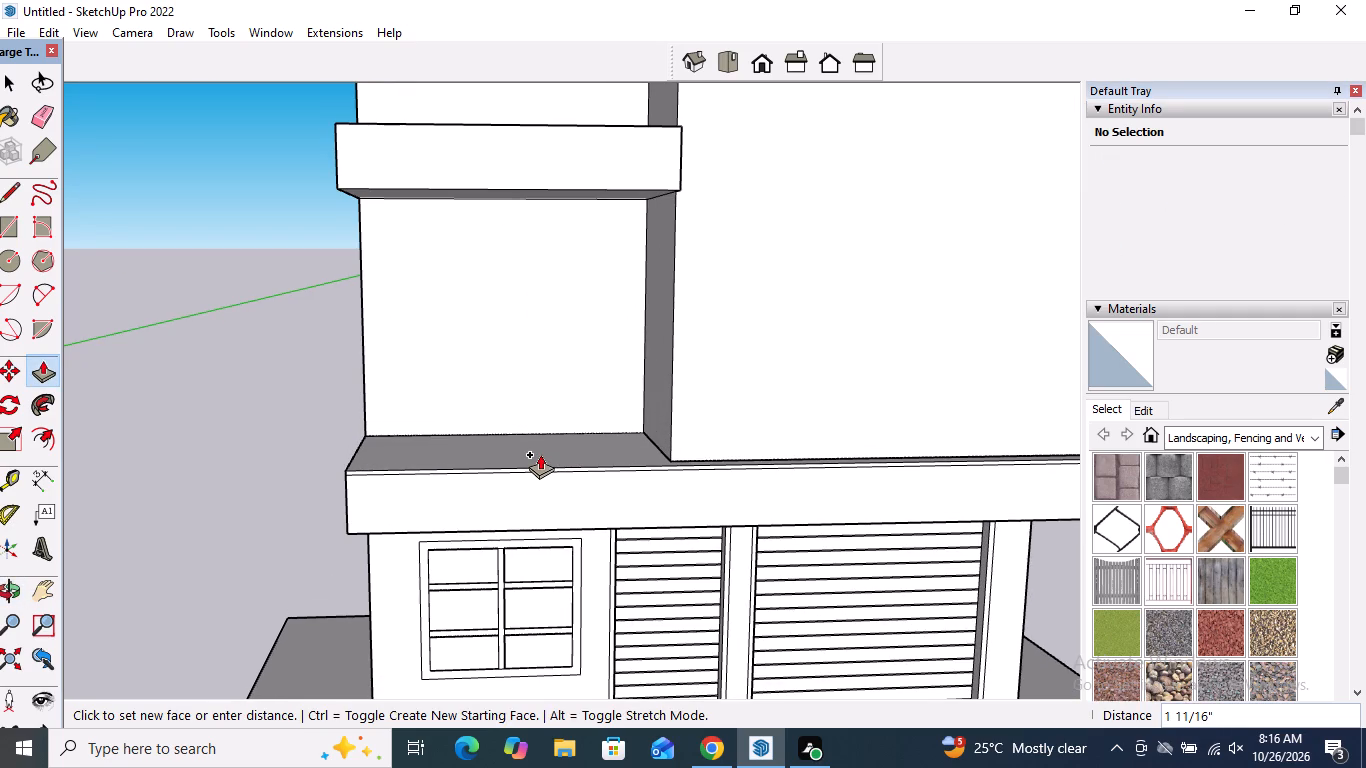
pyautogui.click(540, 453)
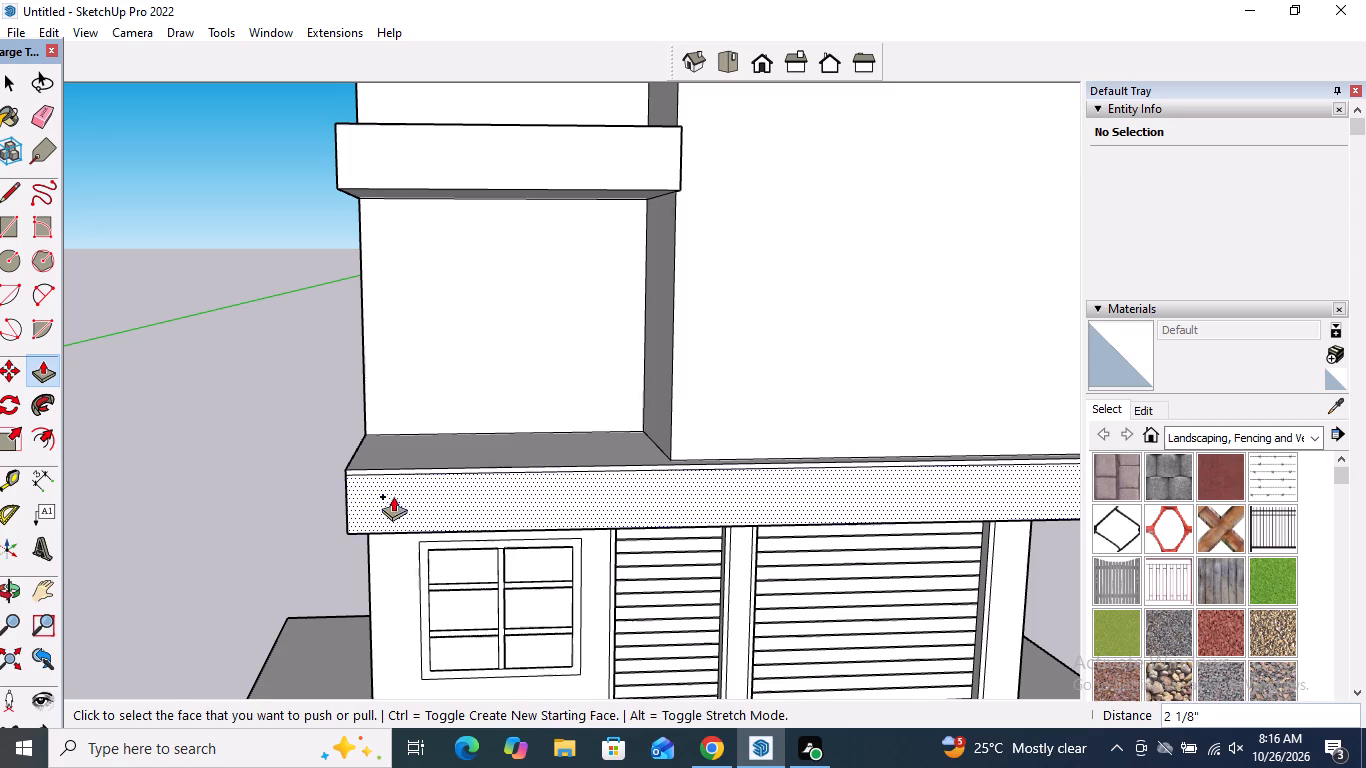
# Push/Pull the thin layer's end face on the window side outward about 1 13/16" to form a projecting lip.
pyautogui.moveTo(414, 484); pyautogui.dragTo(685, 484, button='middle')
pyautogui.scroll(7, 511, 493)
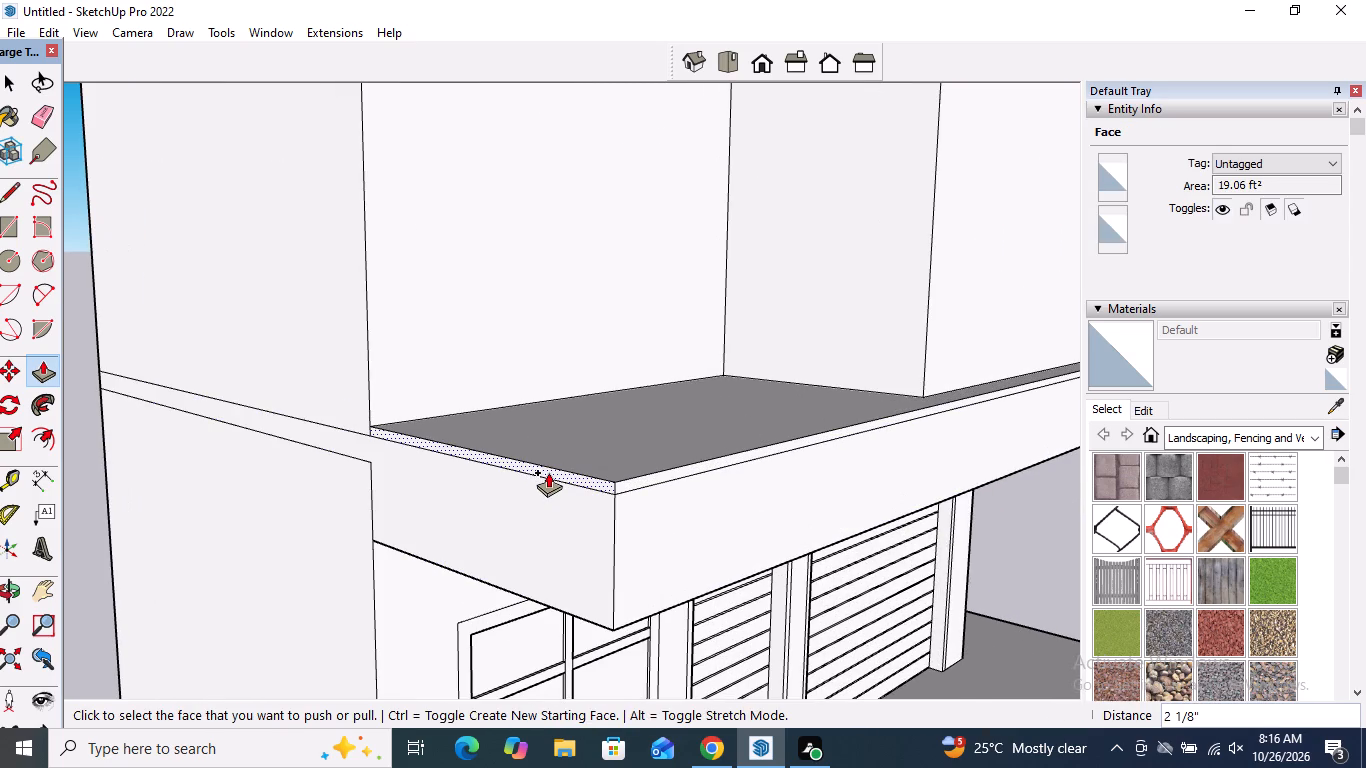
pyautogui.click(548, 472)
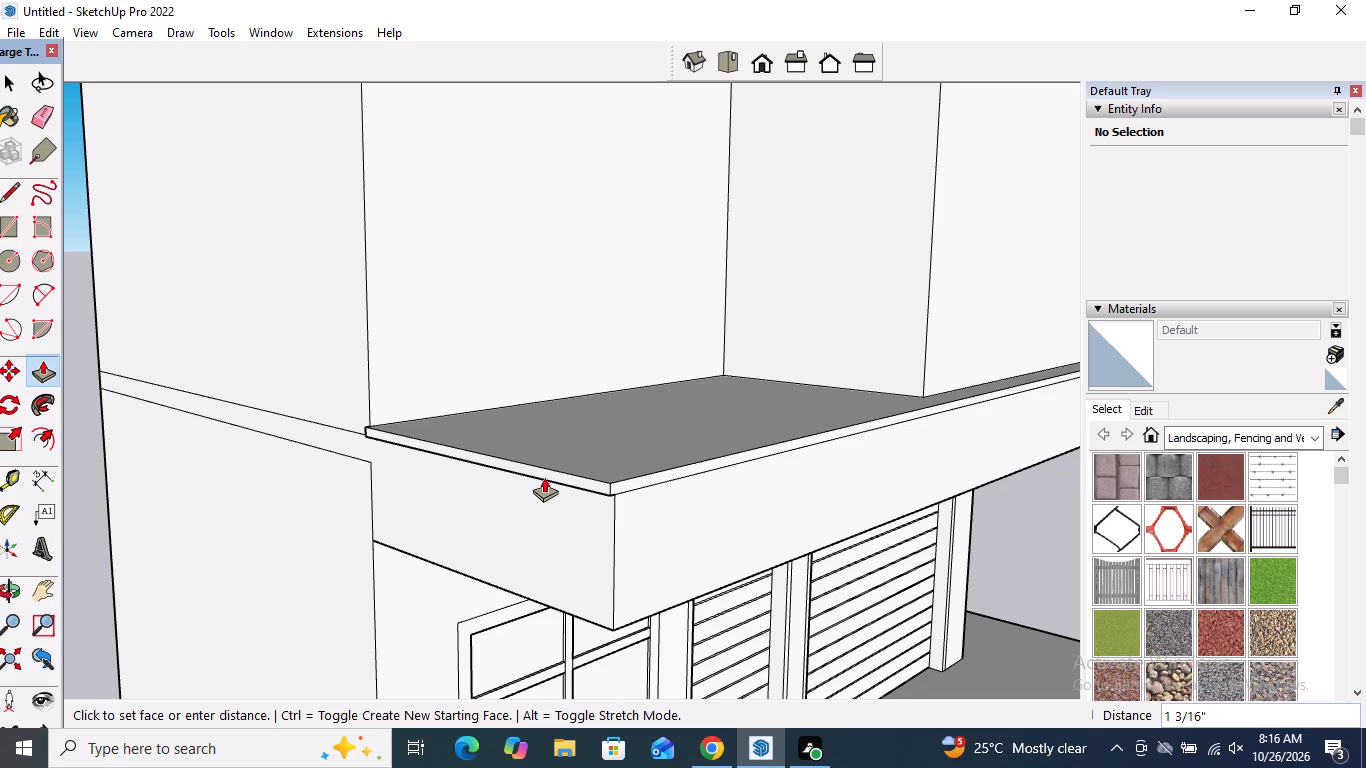
pyautogui.click(542, 479)
# Extend the thin layer's opposite end face, at the wall block's outer corner, outward by the same distance.
pyautogui.scroll(-10, 381, 452)
pyautogui.moveTo(818, 453); pyautogui.dragTo(231, 451, button='middle')
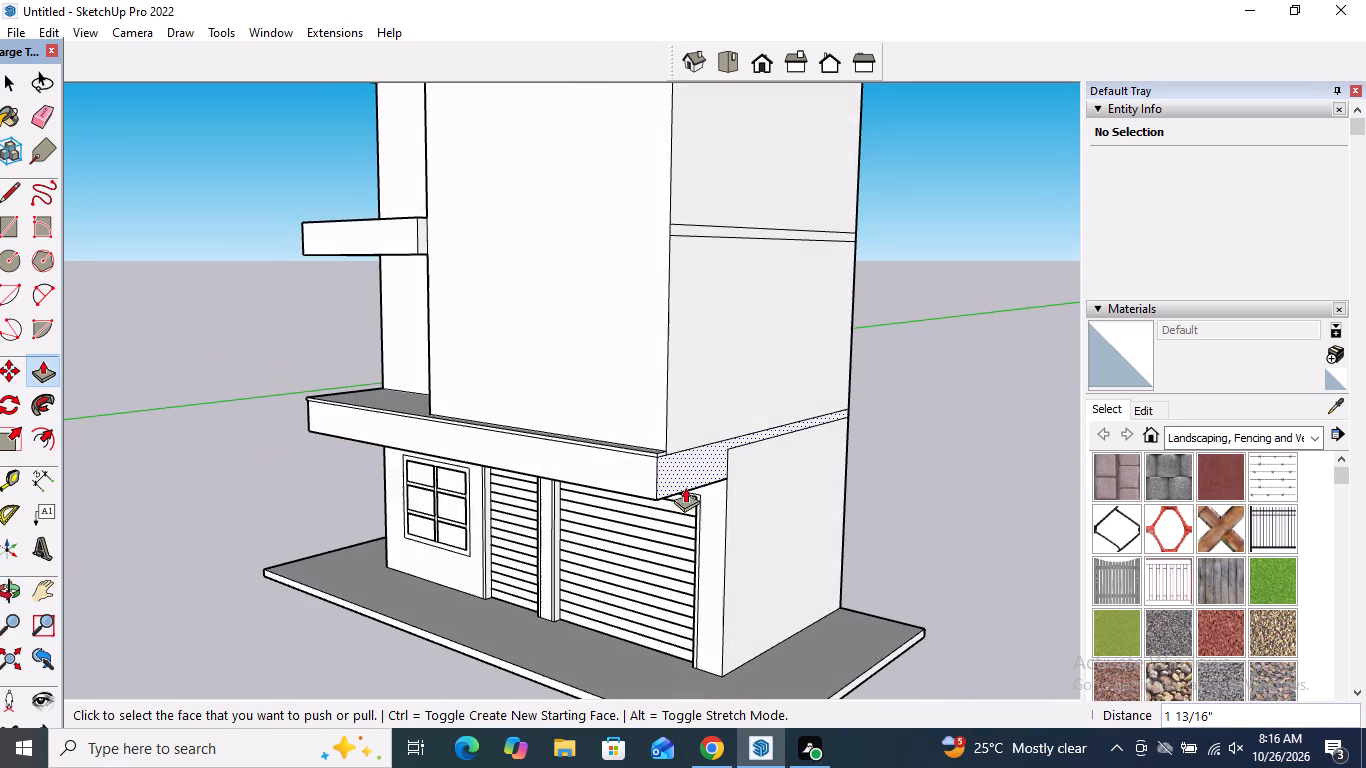
pyautogui.scroll(13, 638, 431)
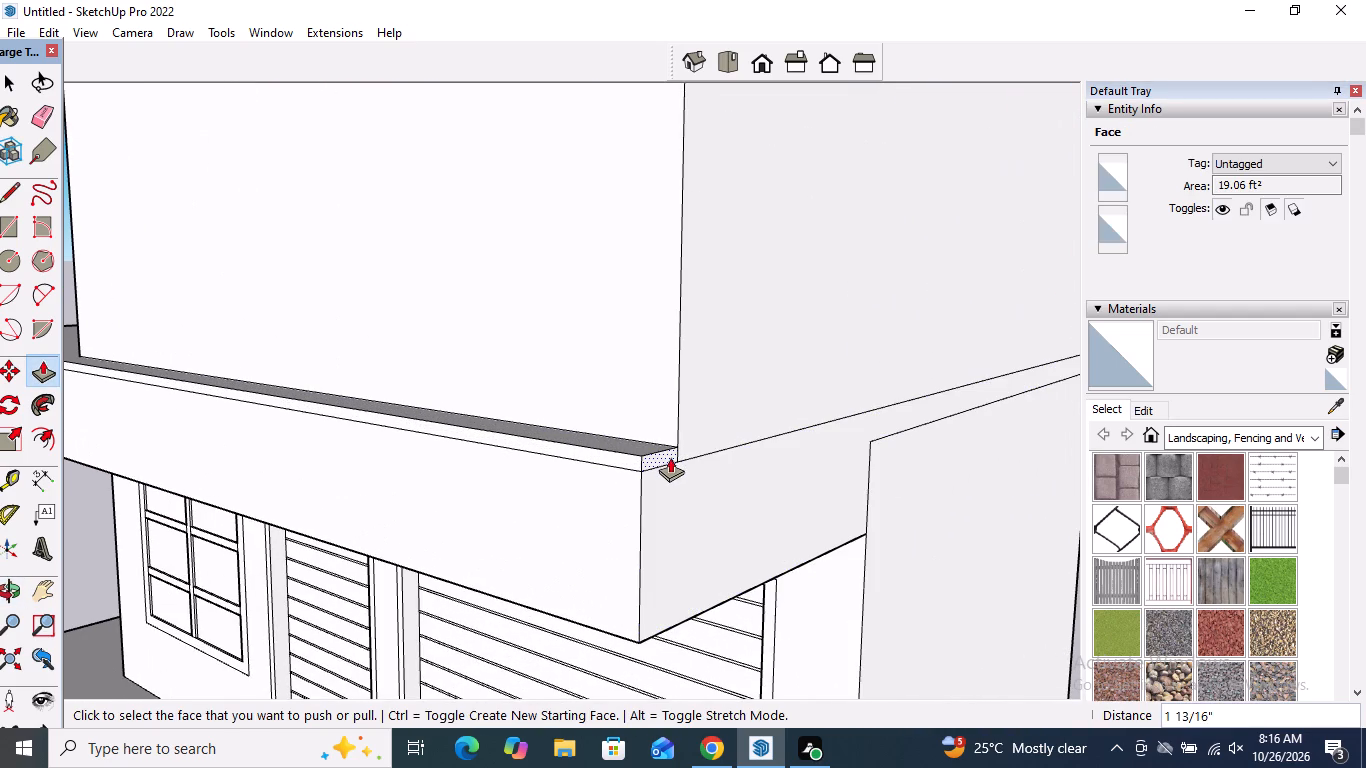
pyautogui.click(669, 455)
pyautogui.click(669, 455)
pyautogui.press('space')
# Examine the lower slab's lip and the whole front facade from several angles.
pyautogui.scroll(-6, 712, 410)
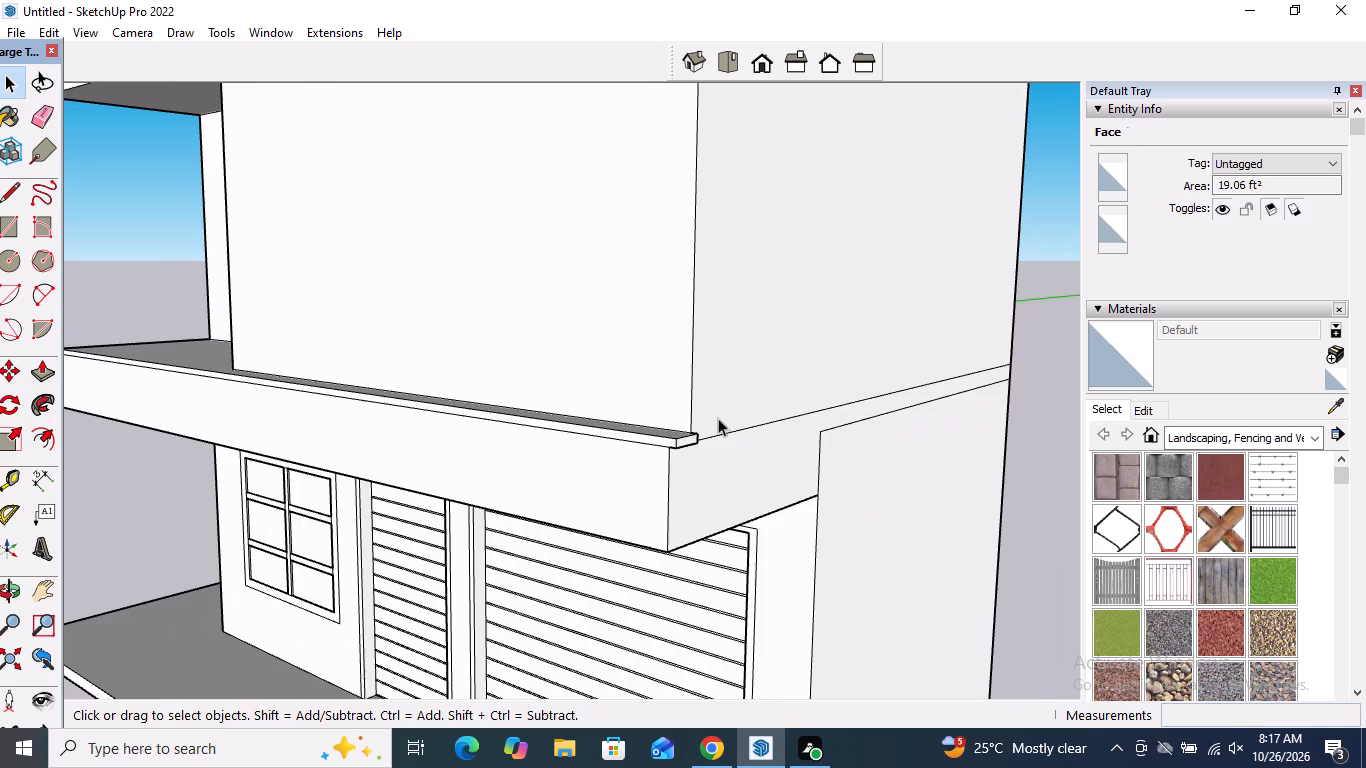
pyautogui.scroll(-5, 719, 418)
pyautogui.moveTo(540, 453); pyautogui.dragTo(892, 476, button='middle')
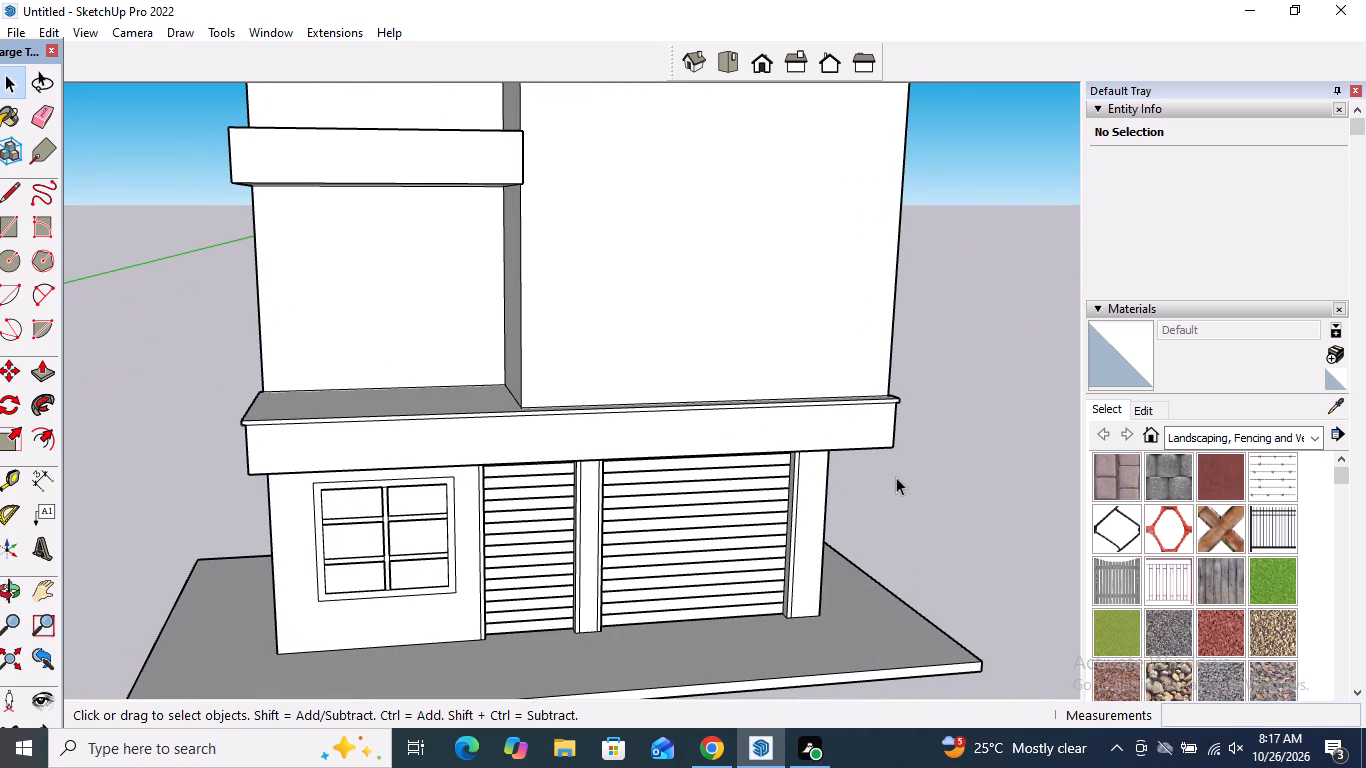
pyautogui.scroll(-4, 896, 477)
pyautogui.moveTo(531, 215); pyautogui.dragTo(527, 357, button='middle')
pyautogui.scroll(3, 540, 276)
pyautogui.scroll(-4, 540, 275)
pyautogui.moveTo(549, 337); pyautogui.dragTo(552, 265, button='middle')
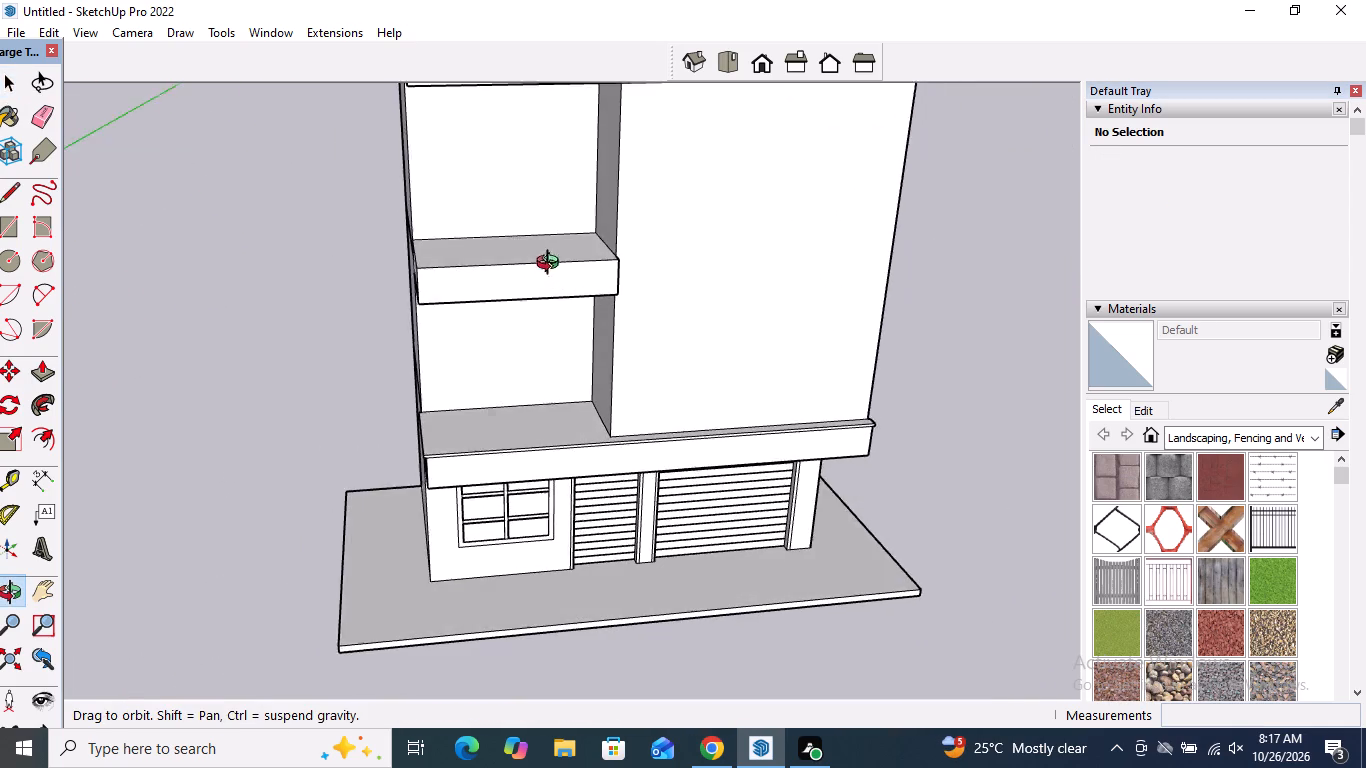
pyautogui.moveTo(552, 265); pyautogui.dragTo(519, 174, button='middle')
pyautogui.scroll(-5, 514, 342)
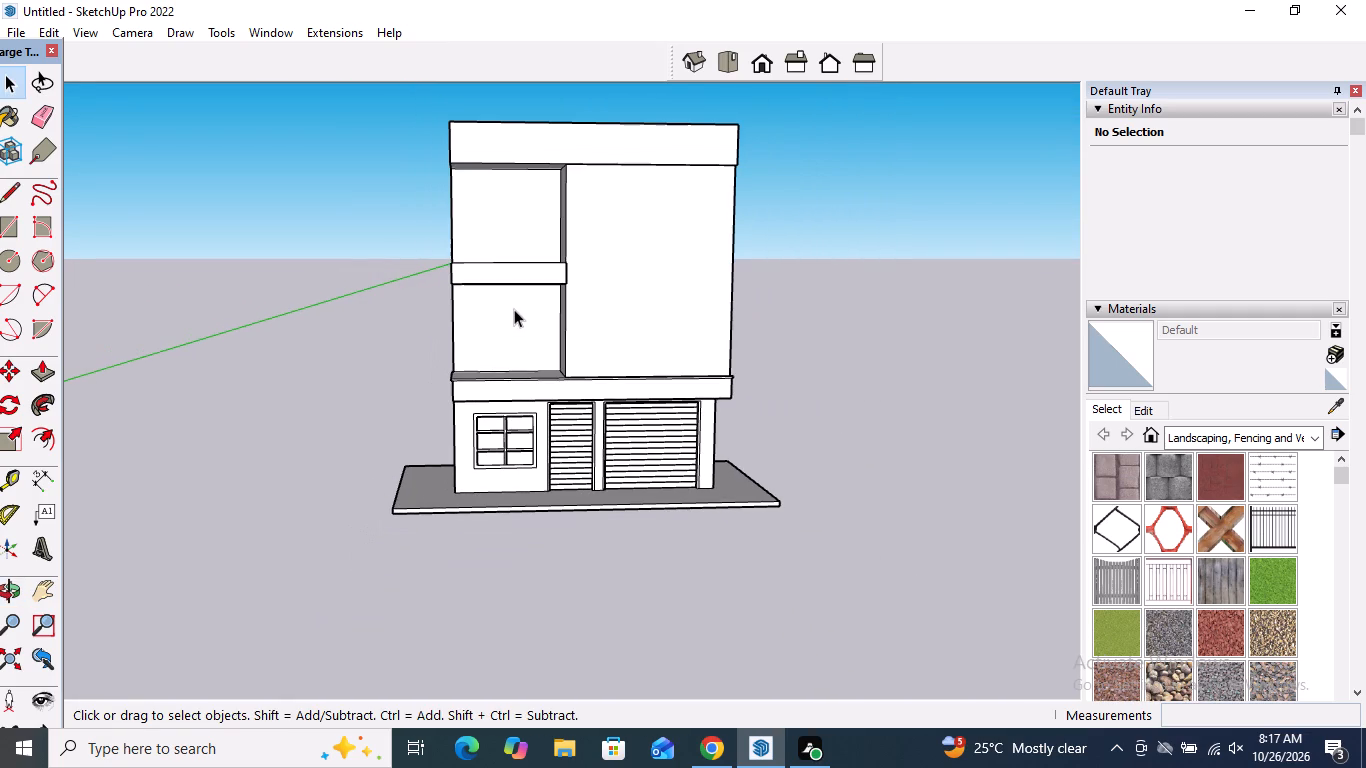
# Push/Pull the partial middle slab's top face up about 2 5/16" as a thin separate layer.
pyautogui.scroll(4, 500, 241)
pyautogui.moveTo(500, 239); pyautogui.dragTo(539, 359, button='middle')
pyautogui.scroll(2, 551, 274)
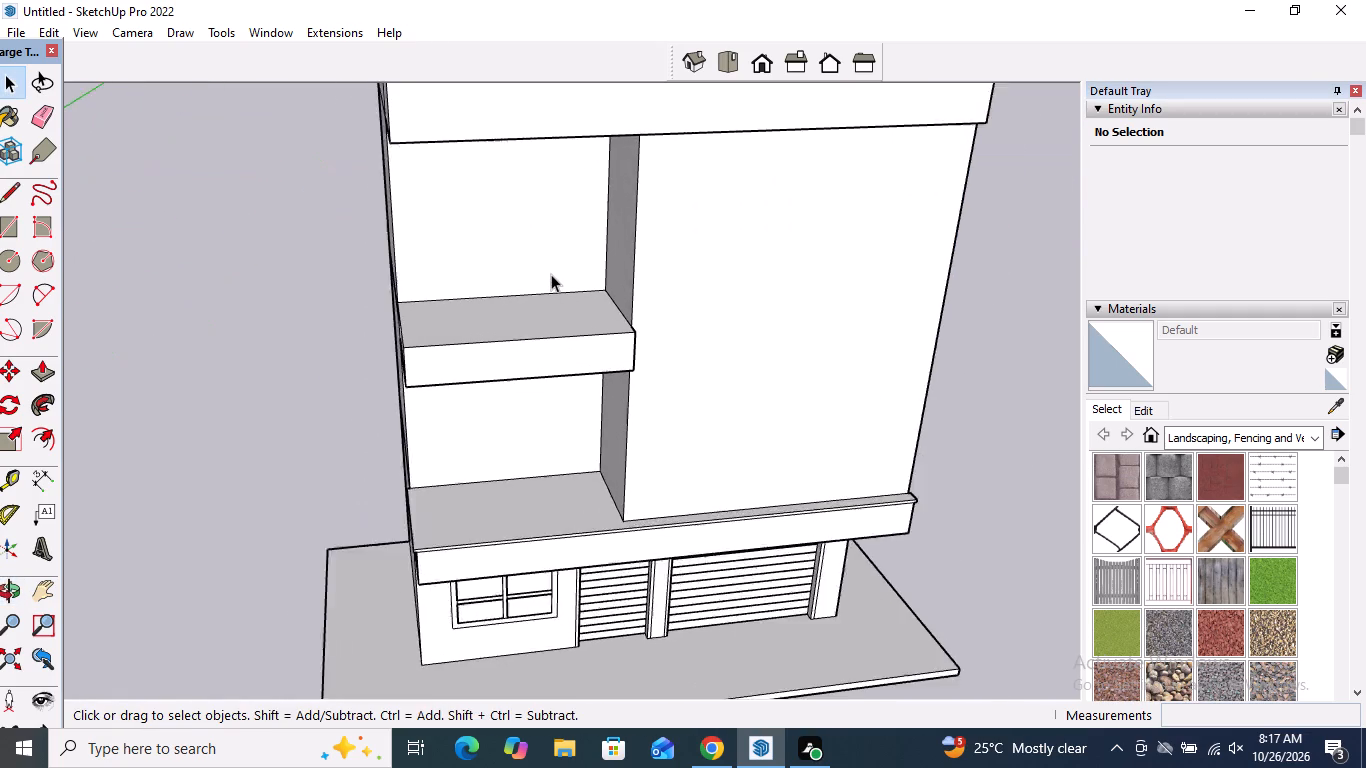
pyautogui.scroll(2, 551, 274)
pyautogui.click(51, 374)
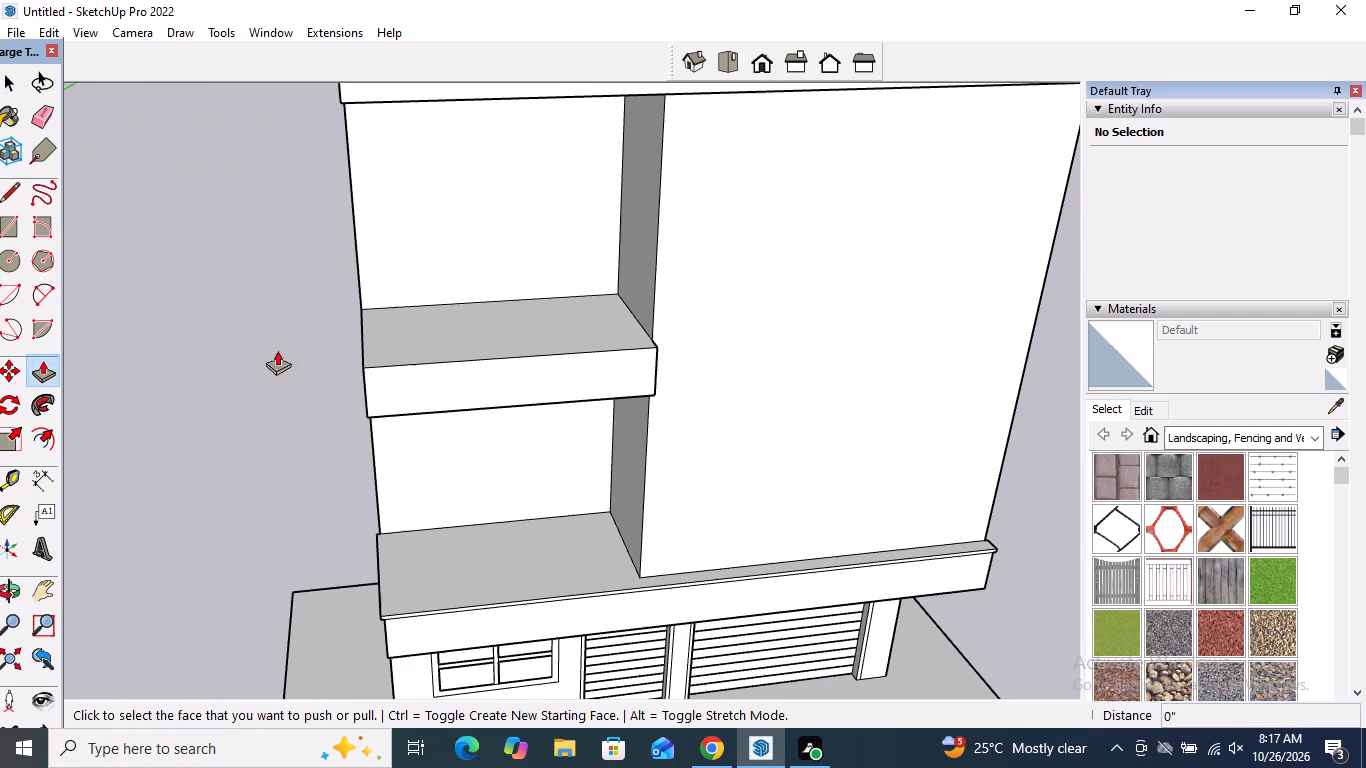
pyautogui.click(385, 342)
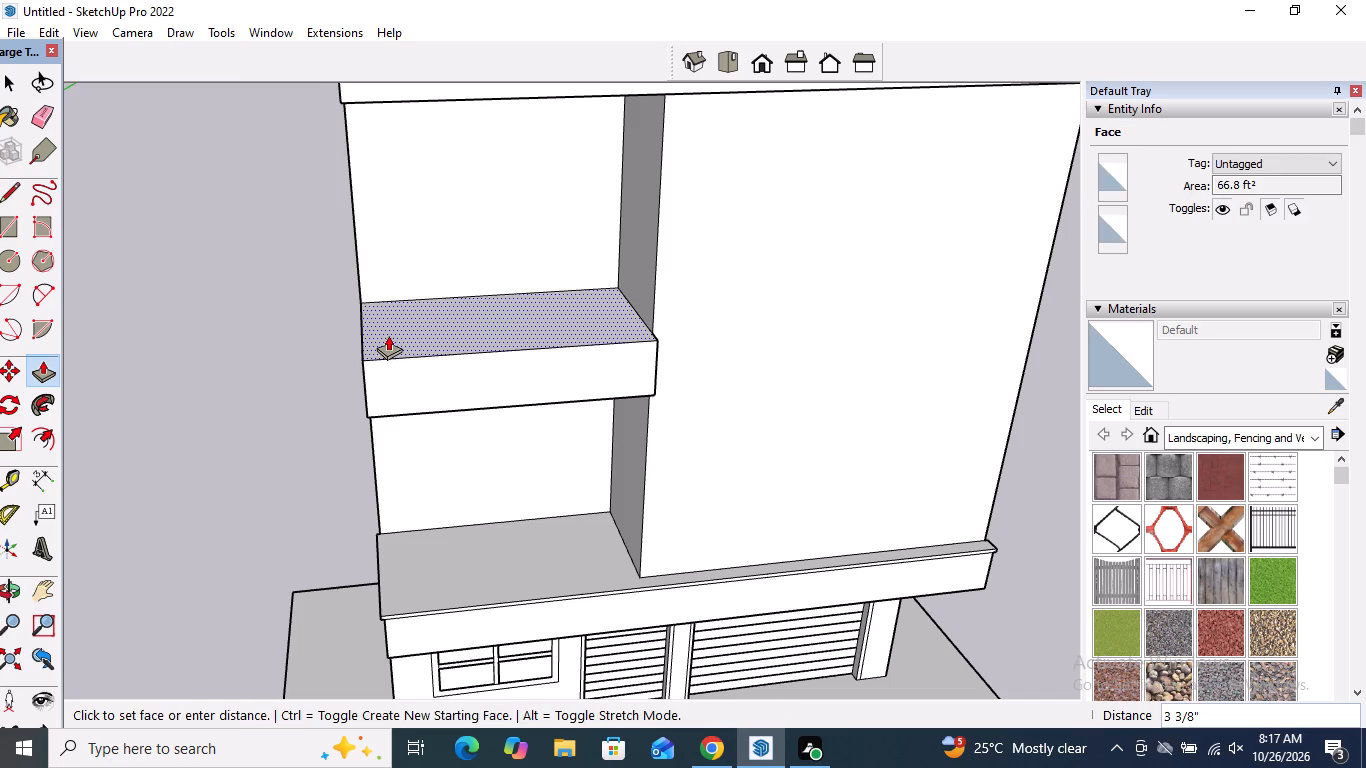
pyautogui.moveTo(388, 334); pyautogui.dragTo(371, 206, button='middle')
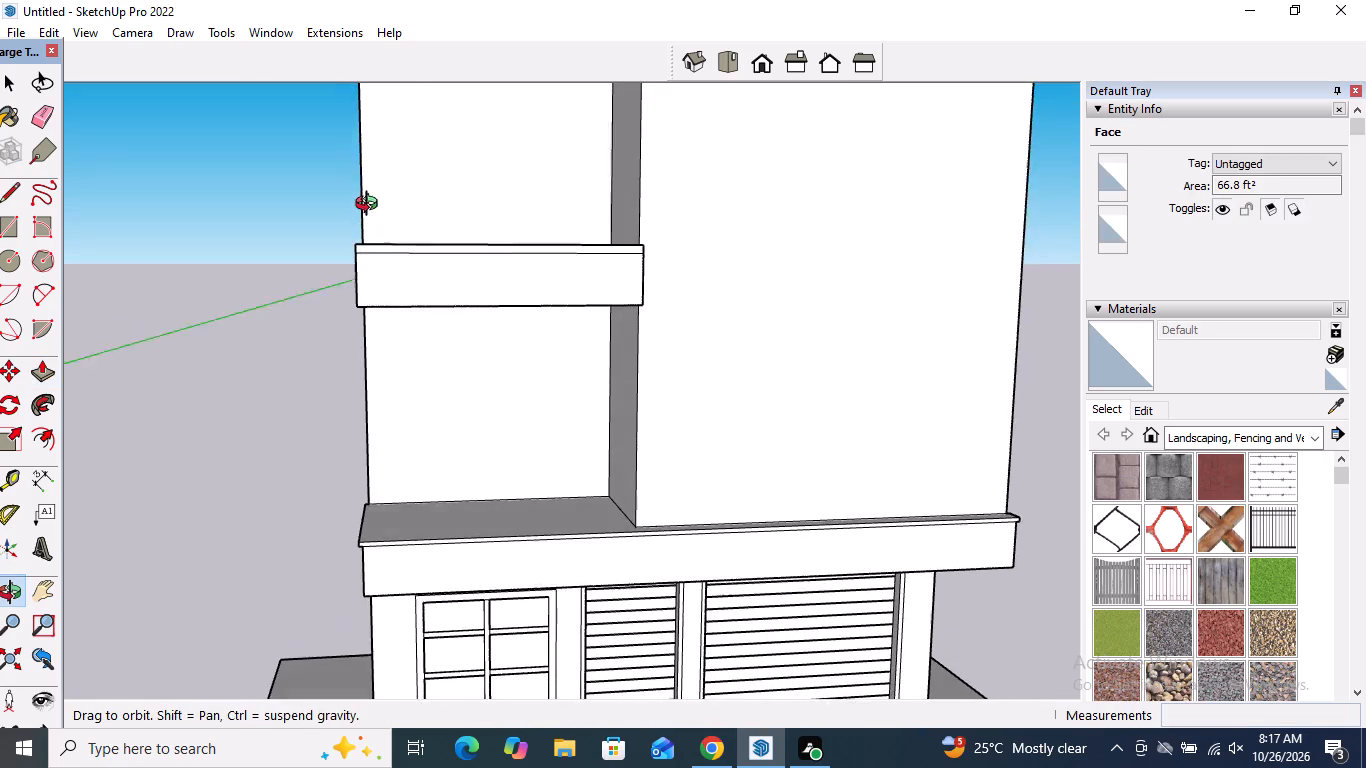
pyautogui.moveTo(371, 206); pyautogui.dragTo(370, 204, button='middle')
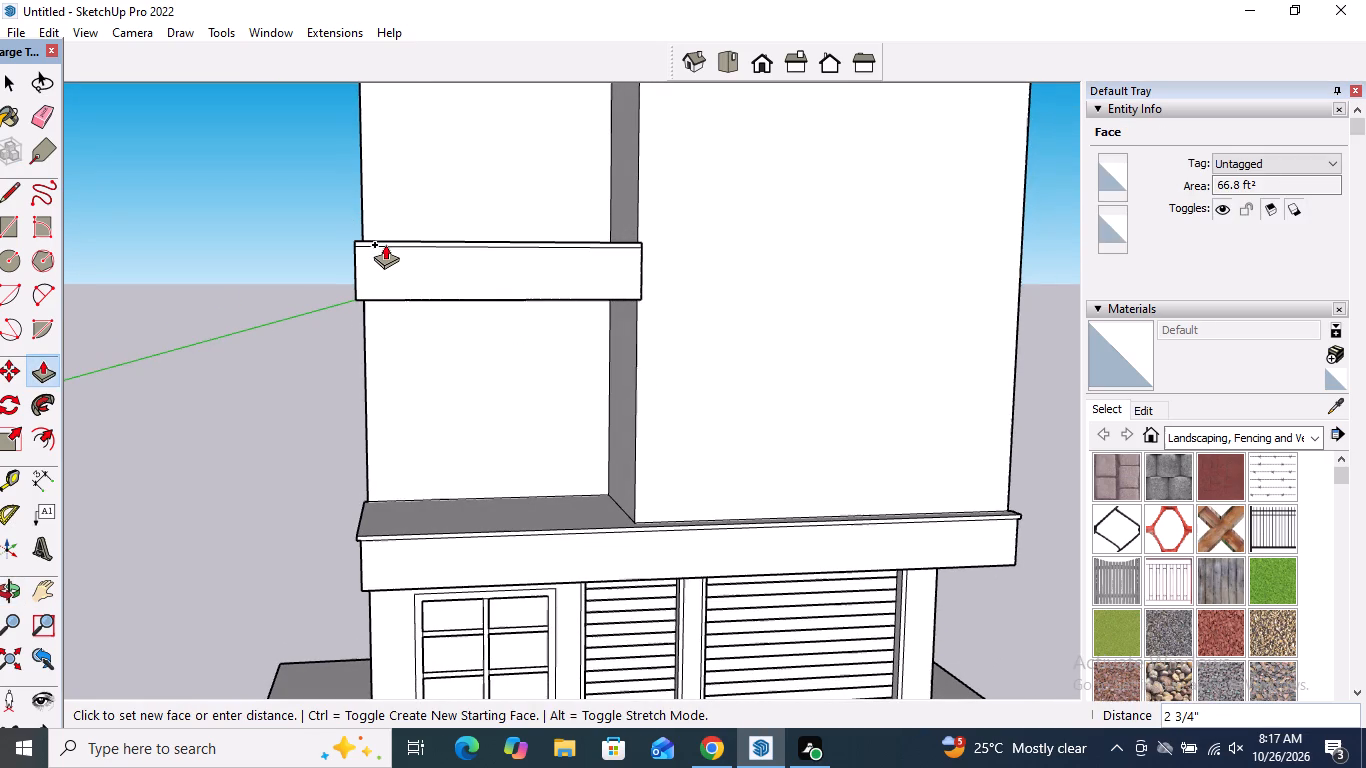
pyautogui.click(385, 244)
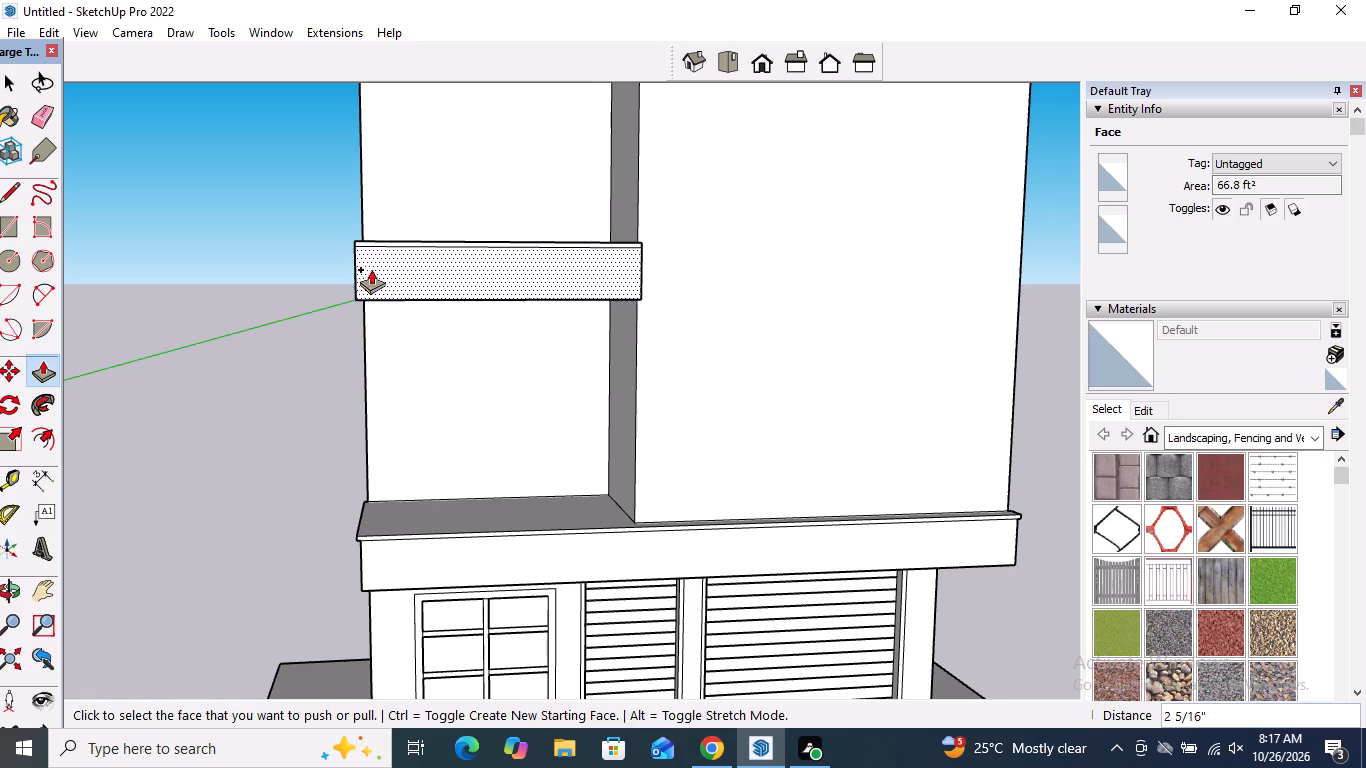
# Push/Pull the middle slab's thin outer end strip outward about 1 13/16", aligned with the lower slab's lip.
pyautogui.moveTo(375, 267); pyautogui.dragTo(685, 294, button='middle')
pyautogui.scroll(4, 601, 278)
pyautogui.click(539, 253)
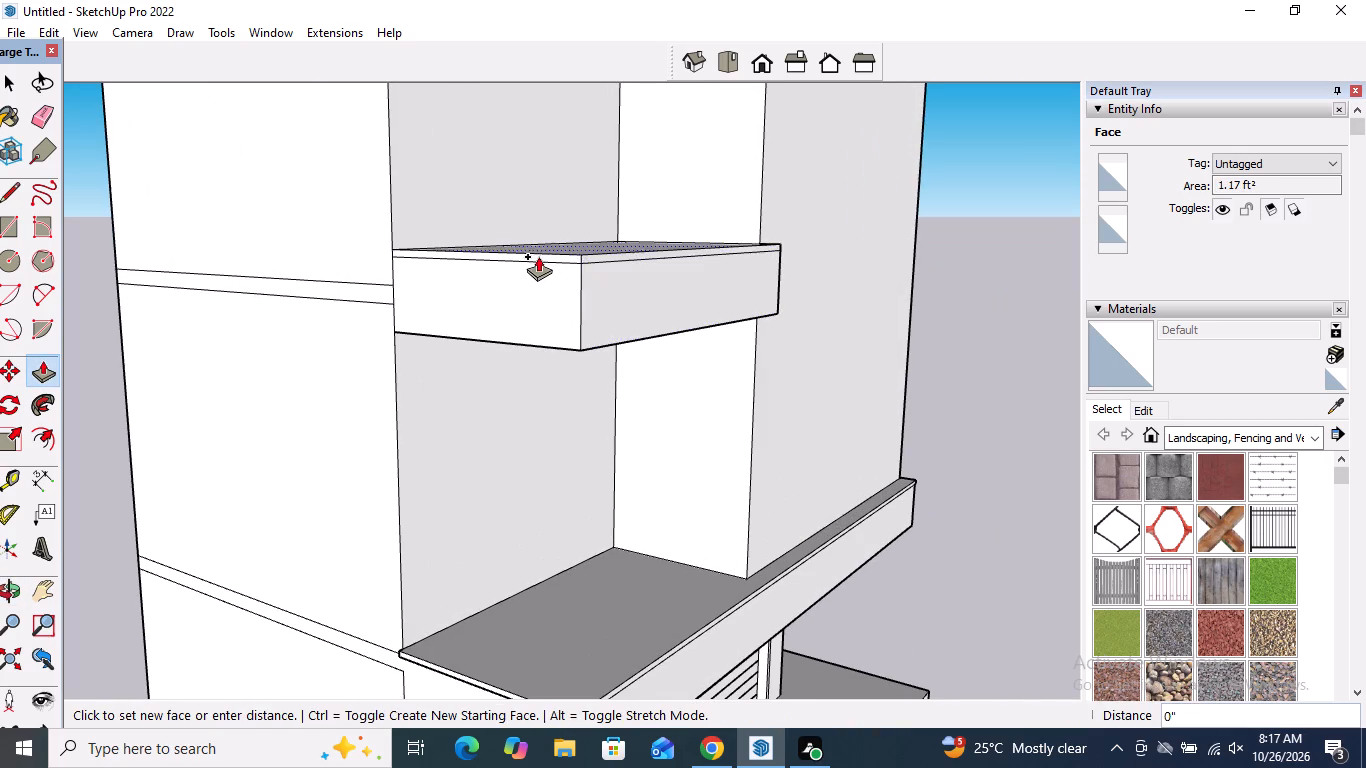
pyautogui.press('space')
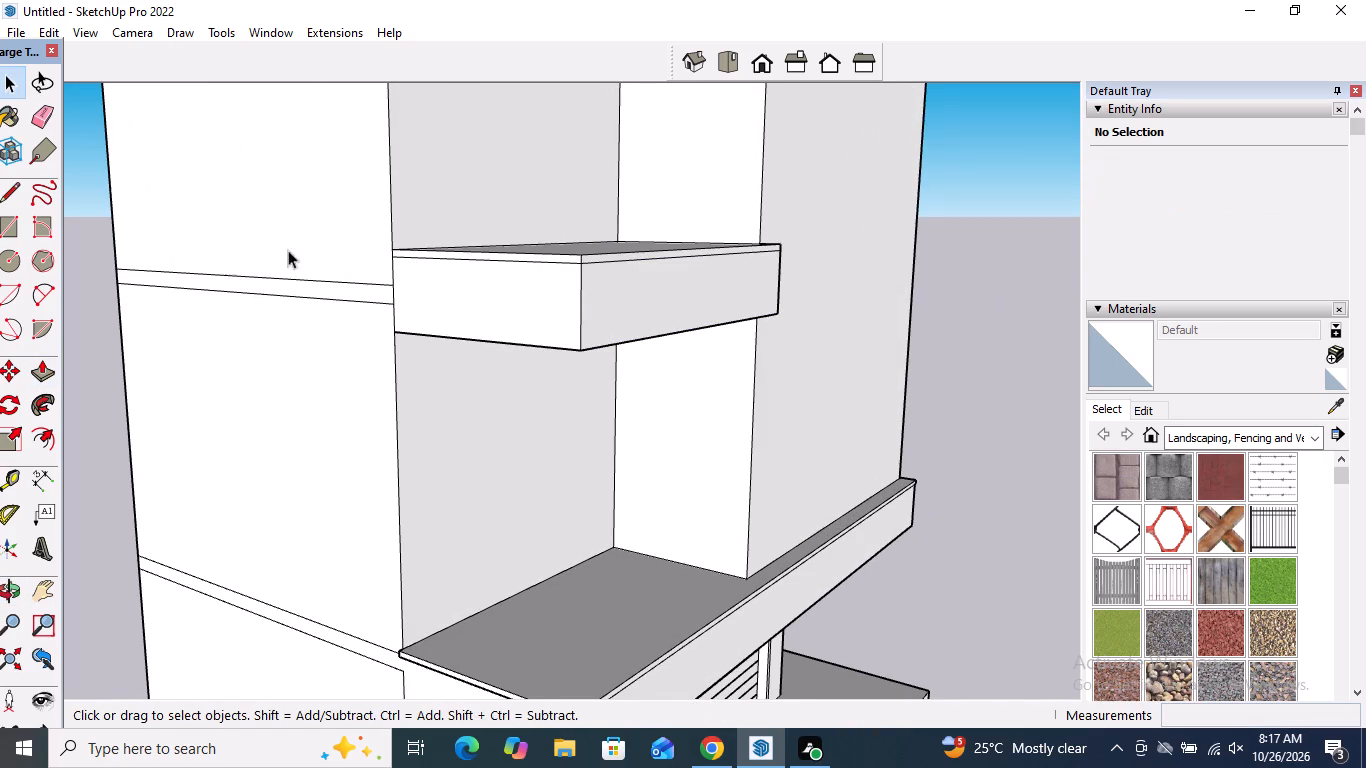
pyautogui.click(42, 384)
pyautogui.scroll(4, 585, 224)
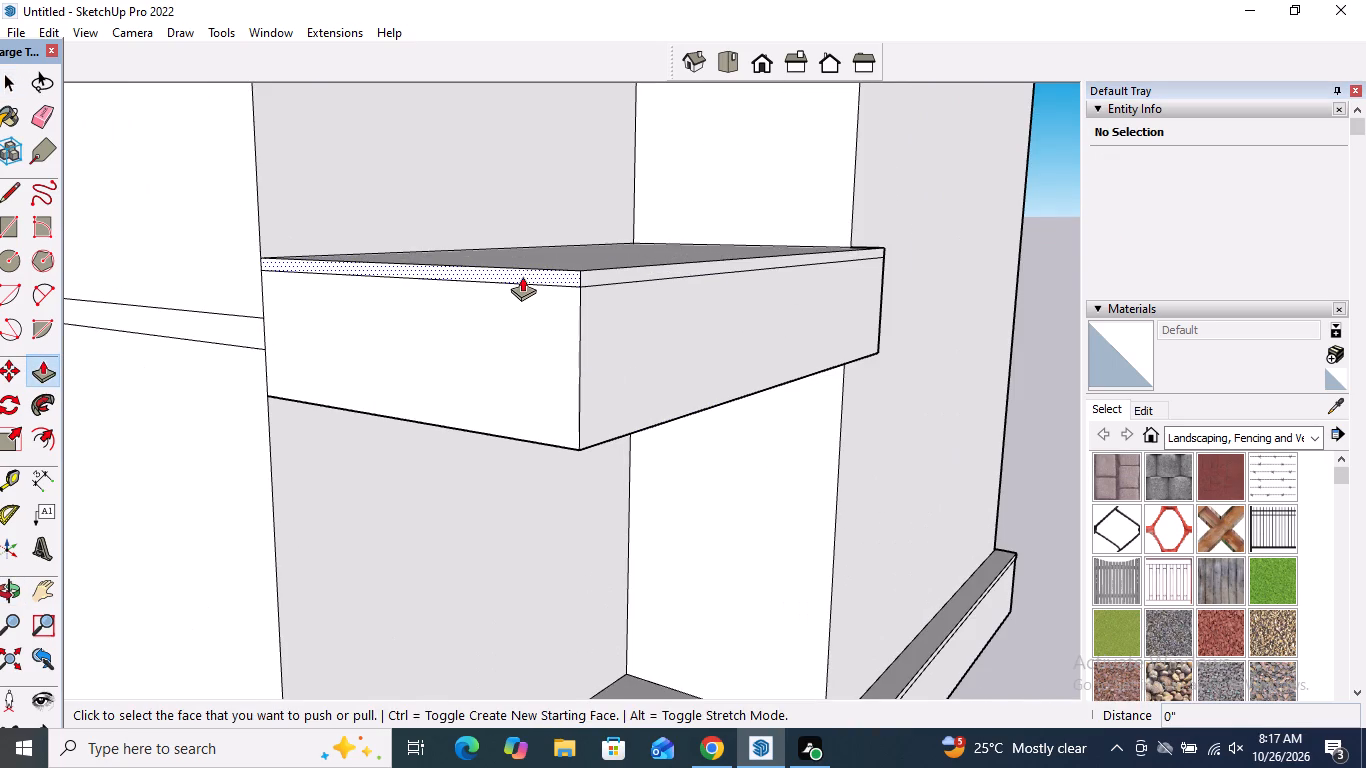
pyautogui.click(522, 276)
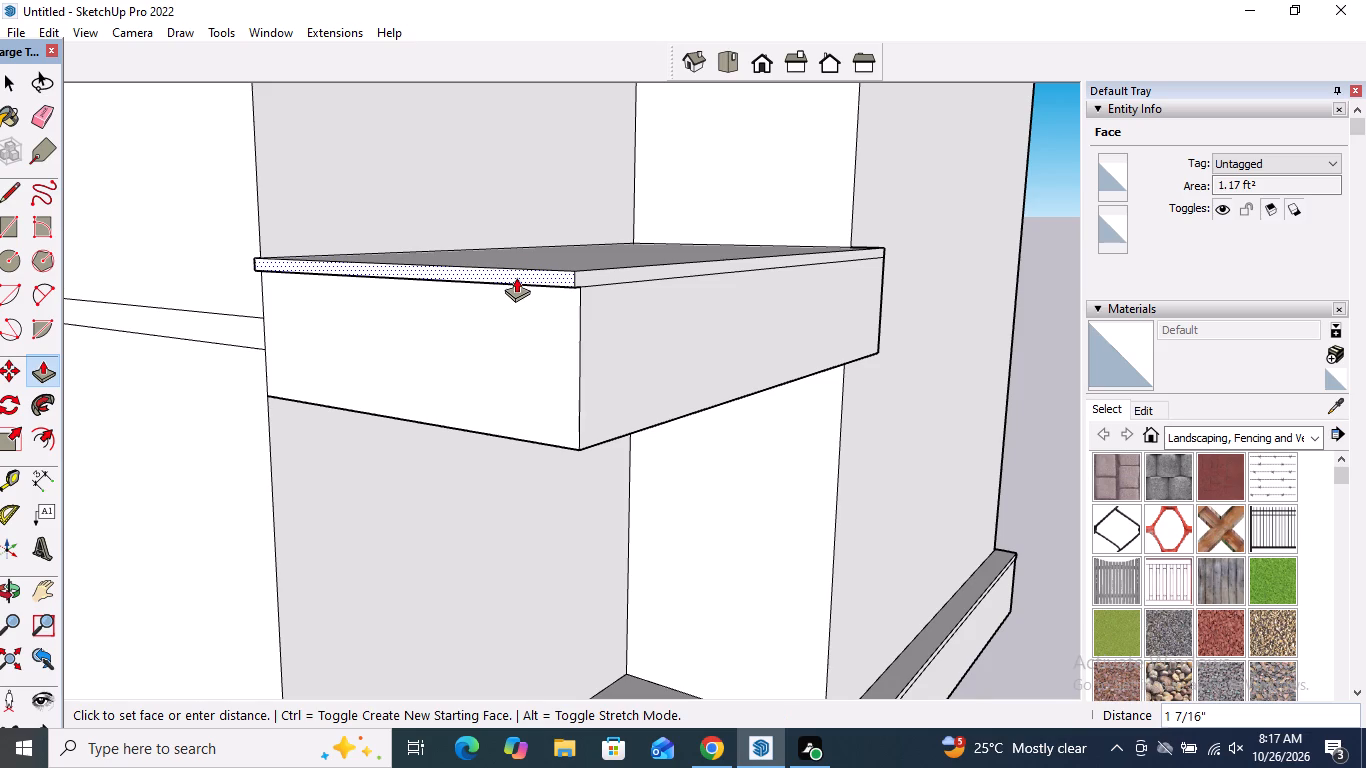
pyautogui.moveTo(515, 274); pyautogui.dragTo(310, 256, button='middle')
pyautogui.scroll(-5, 315, 248)
pyautogui.scroll(-4, 381, 159)
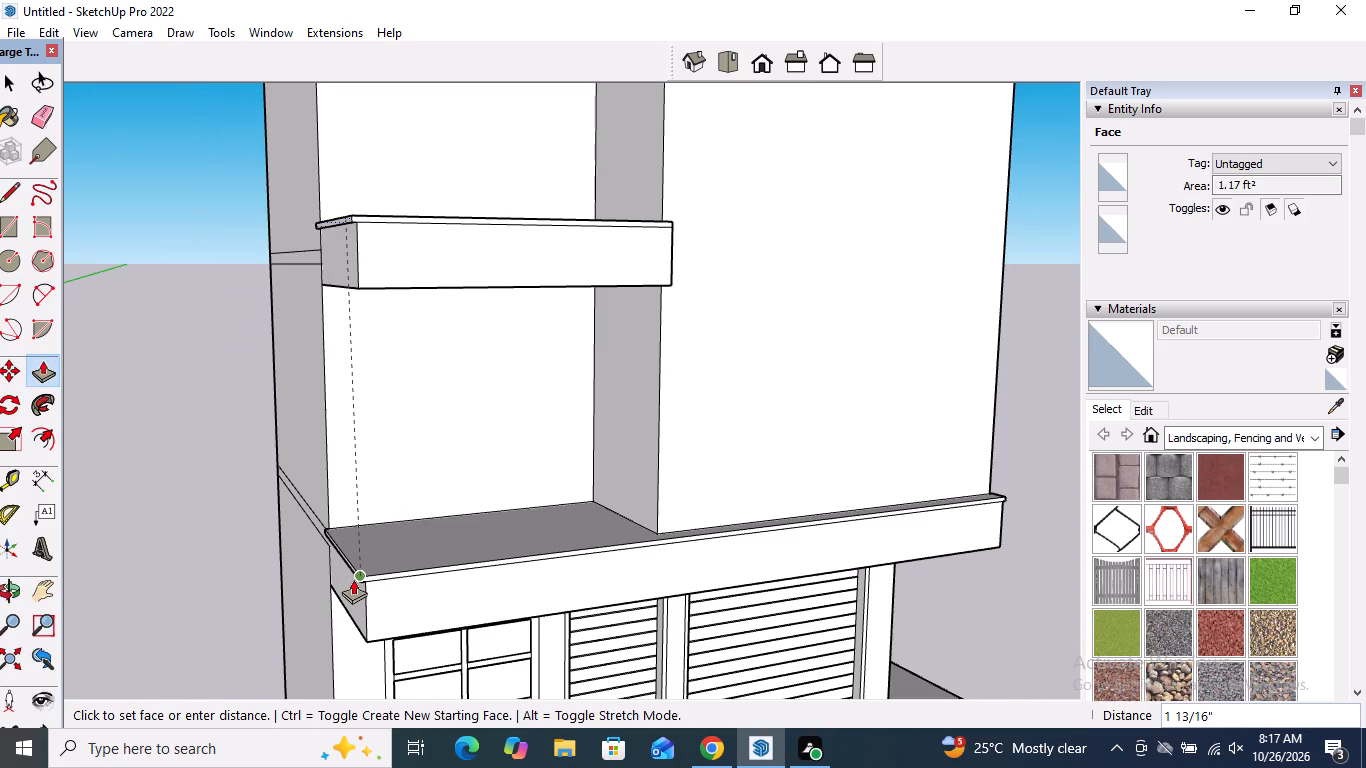
pyautogui.click(353, 580)
# Extend the thin strip at the middle slab's inner end, beside the wall block, by the same push/pull distance.
pyautogui.moveTo(628, 410); pyautogui.dragTo(245, 480, button='middle')
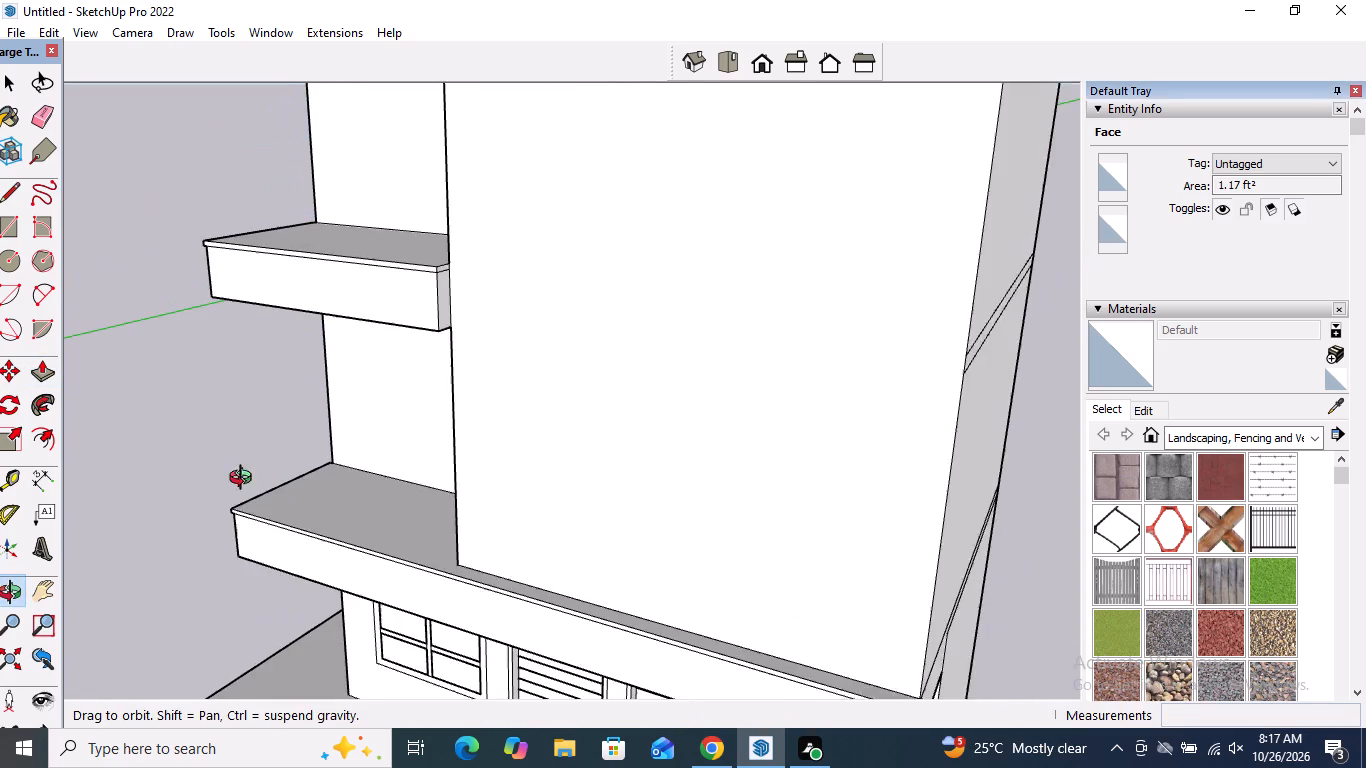
pyautogui.moveTo(245, 480); pyautogui.dragTo(244, 480, button='middle')
pyautogui.scroll(8, 393, 289)
pyautogui.doubleClick(460, 249)
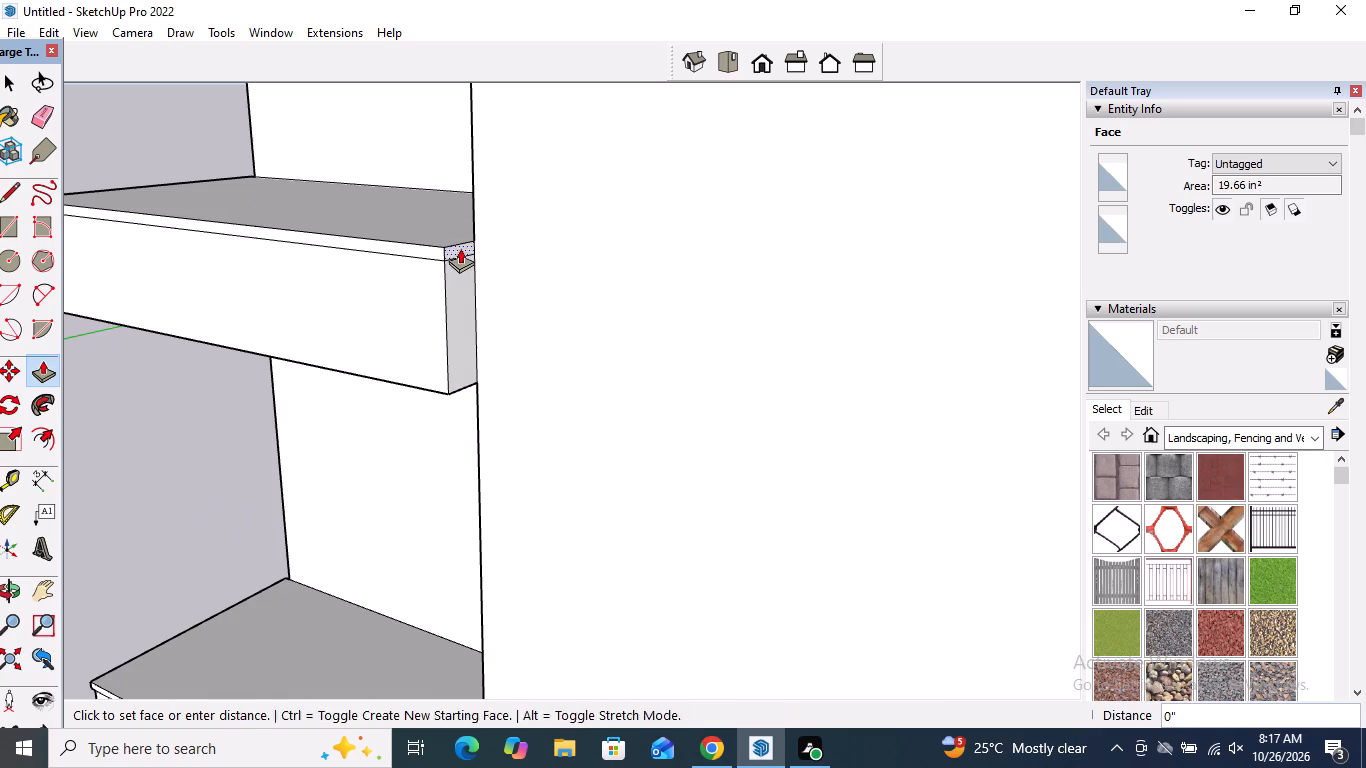
pyautogui.press('space')
# Extend the middle slab's inner end face and the lip above it alternately, twice each, repeating the last push/pull distance.
pyautogui.scroll(-11, 581, 255)
pyautogui.moveTo(613, 370); pyautogui.dragTo(693, 370, button='middle')
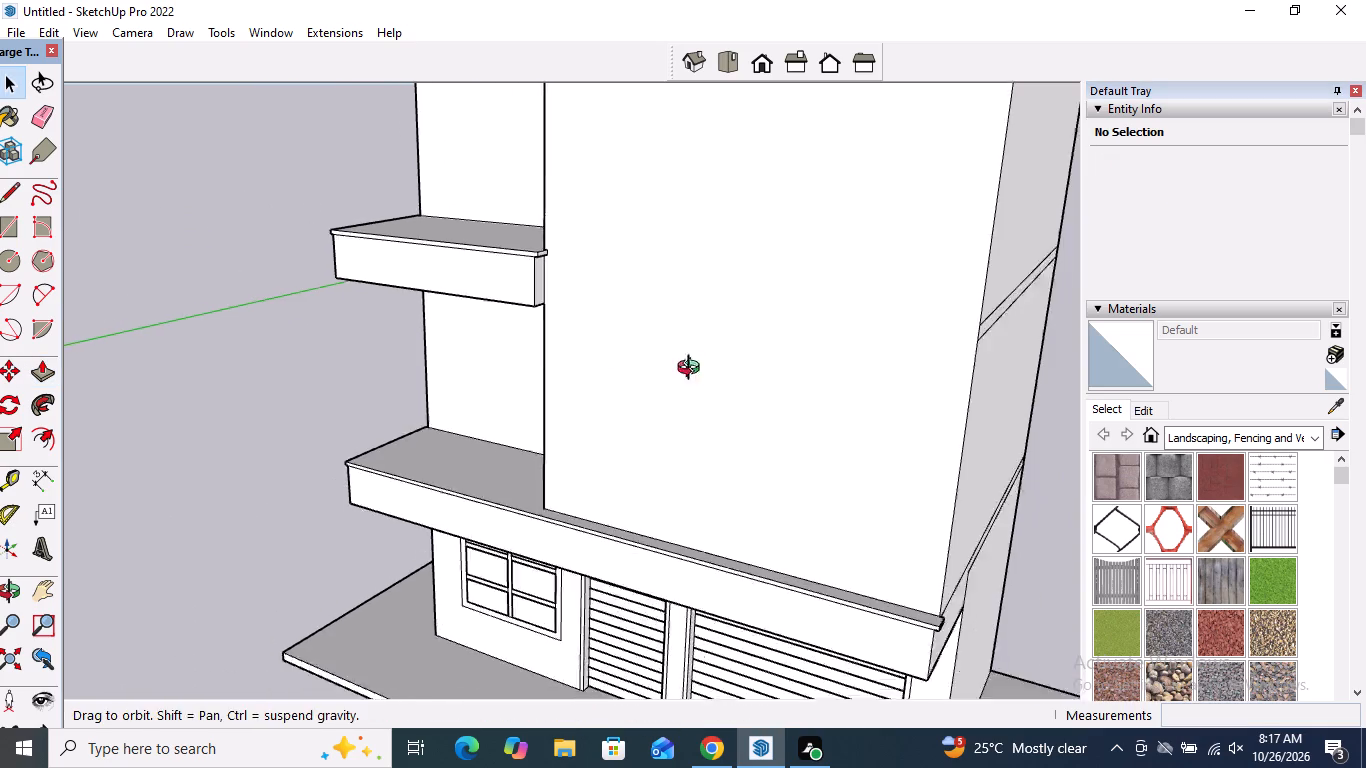
pyautogui.moveTo(693, 370); pyautogui.dragTo(937, 367, button='middle')
pyautogui.moveTo(721, 307); pyautogui.dragTo(439, 302, button='middle')
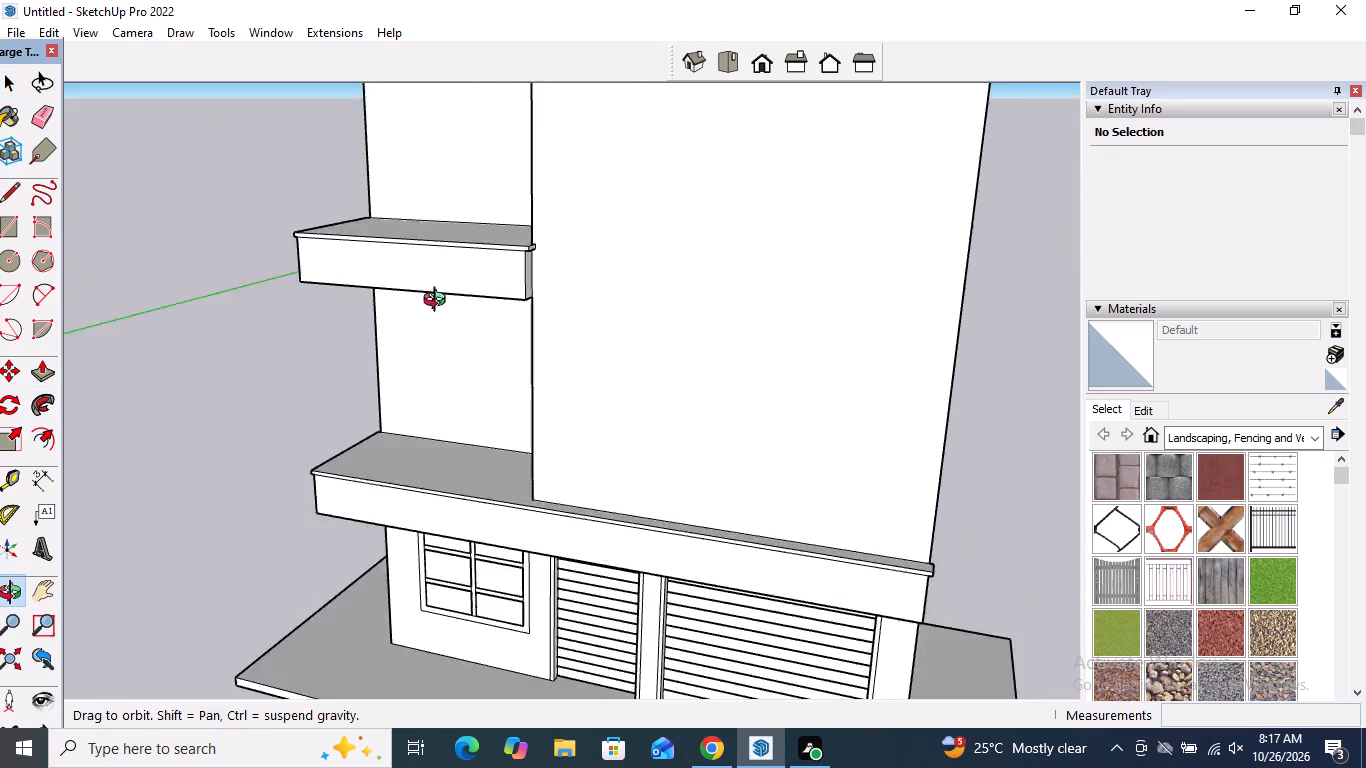
pyautogui.moveTo(439, 302); pyautogui.dragTo(293, 287, button='middle')
pyautogui.scroll(4, 455, 196)
pyautogui.click(46, 371)
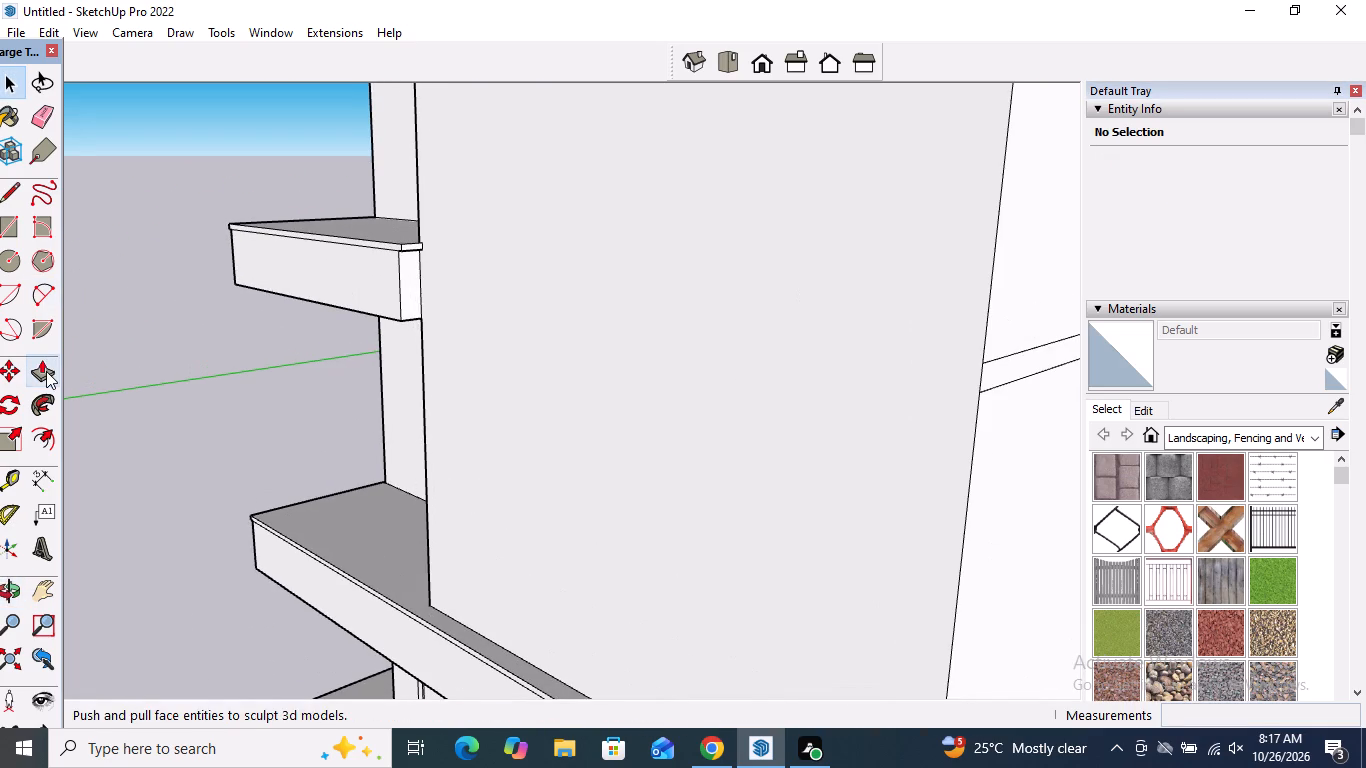
pyautogui.scroll(4, 358, 236)
pyautogui.doubleClick(431, 308)
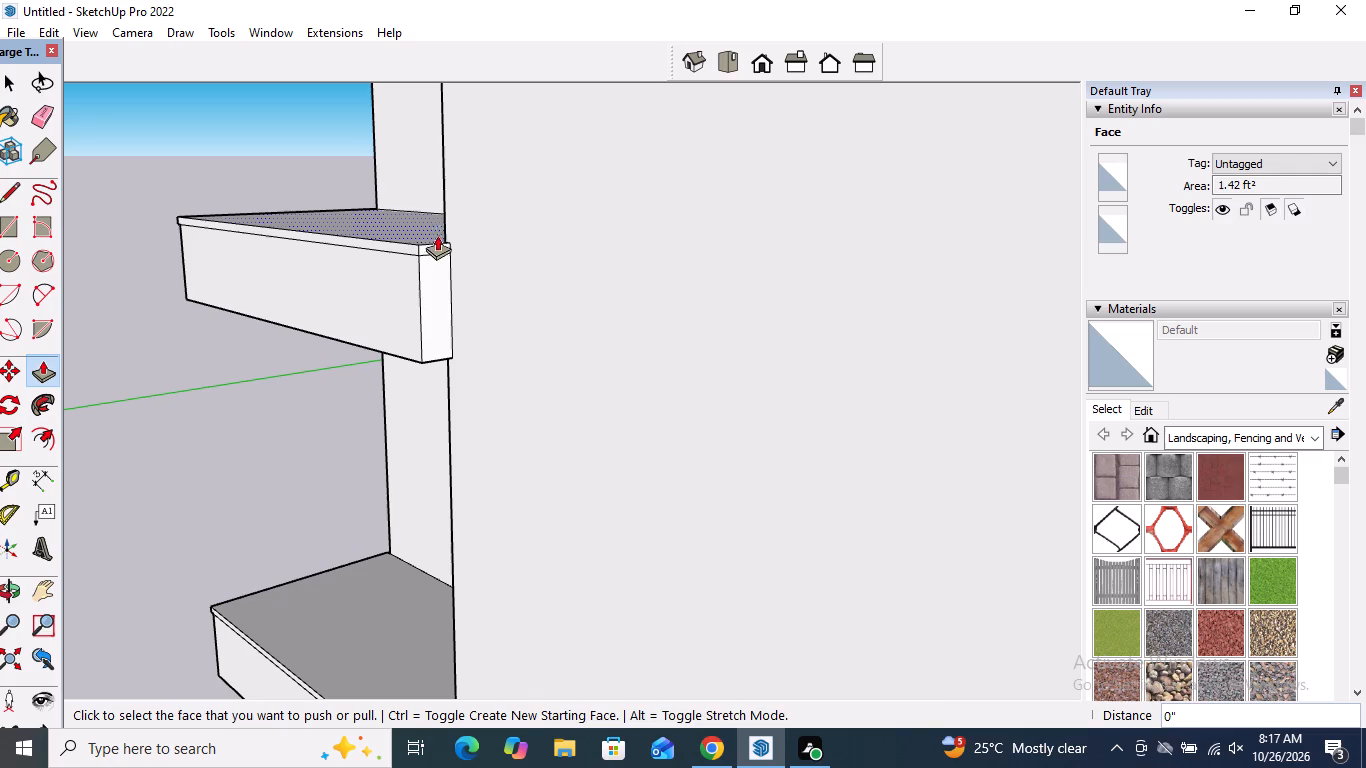
pyautogui.doubleClick(427, 246)
pyautogui.doubleClick(427, 270)
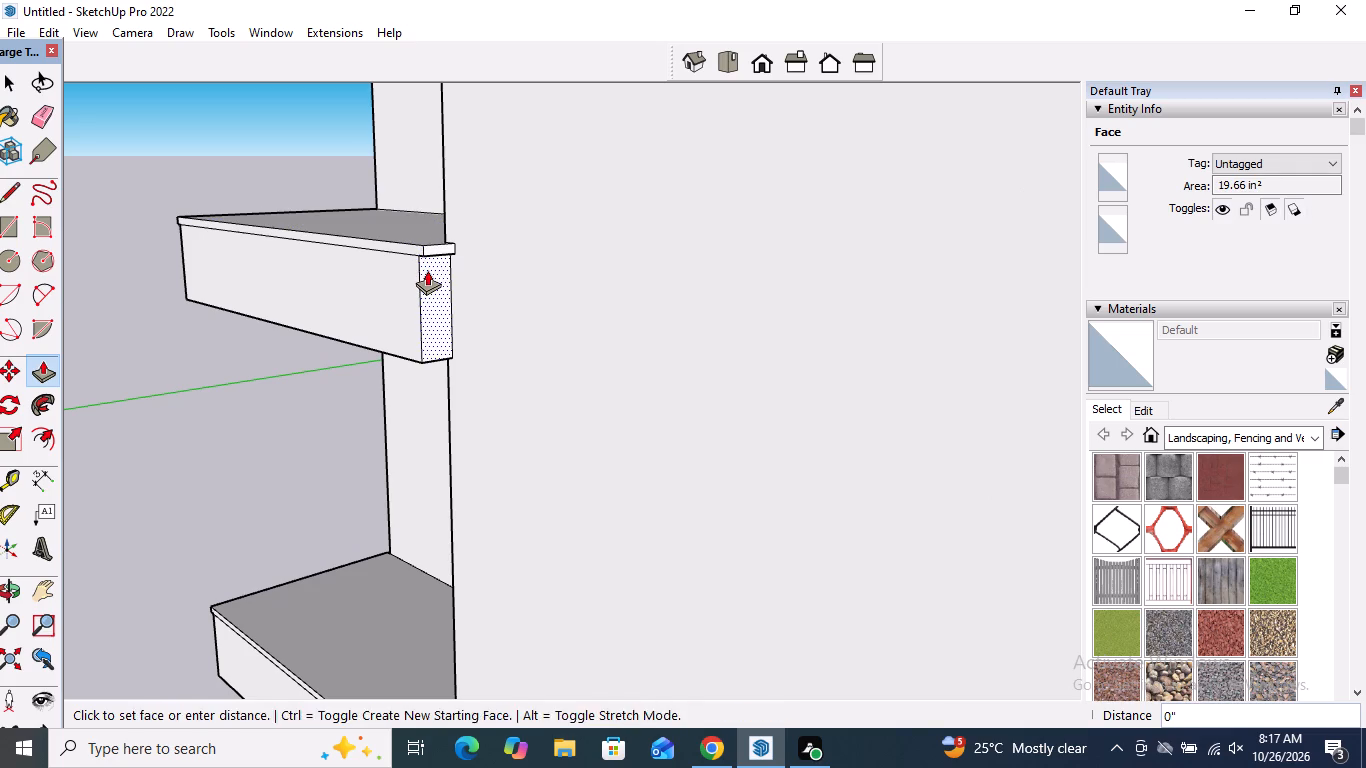
pyautogui.doubleClick(443, 249)
# Extend the middle slab's inner end face and the lip above it further past the wall block, alternately twice each, repeating the last push/pull distance.
pyautogui.moveTo(465, 294); pyautogui.dragTo(684, 274, button='middle')
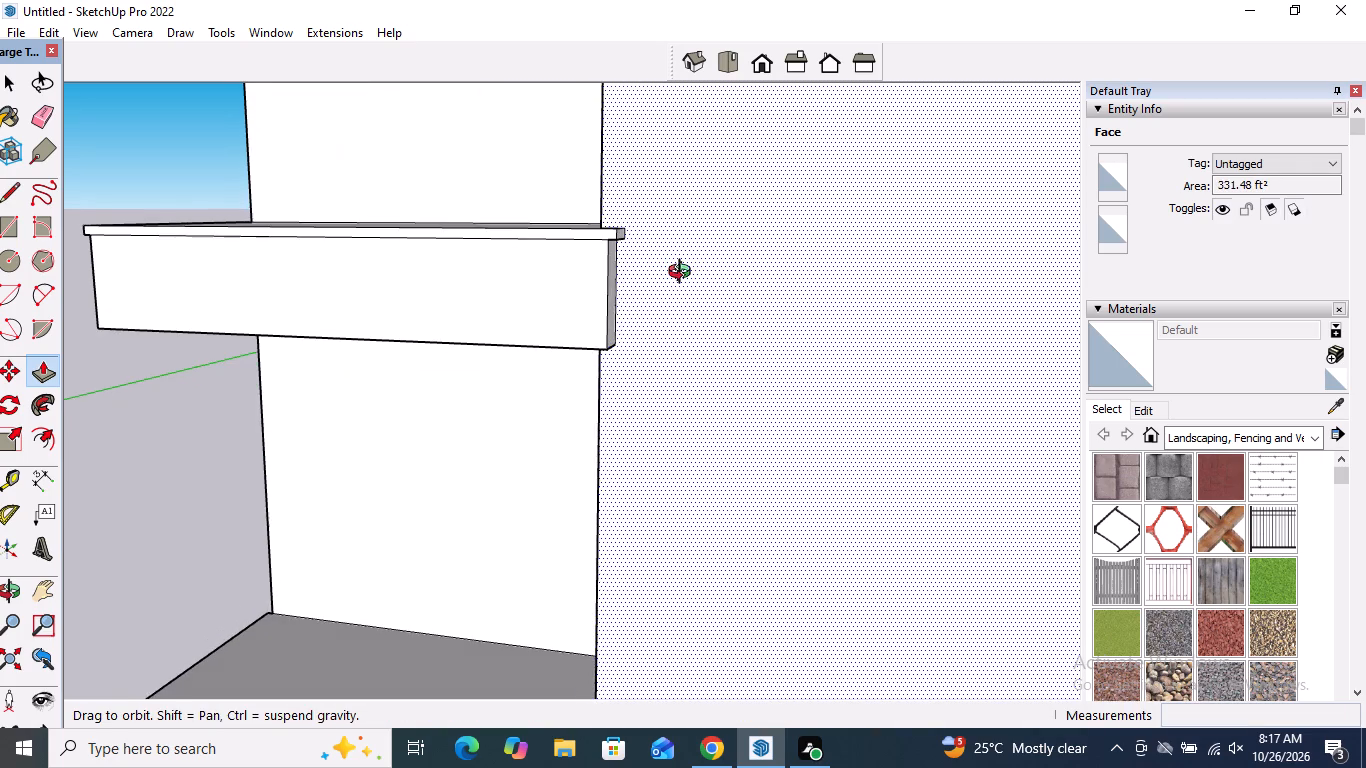
pyautogui.moveTo(684, 274); pyautogui.dragTo(460, 293, button='middle')
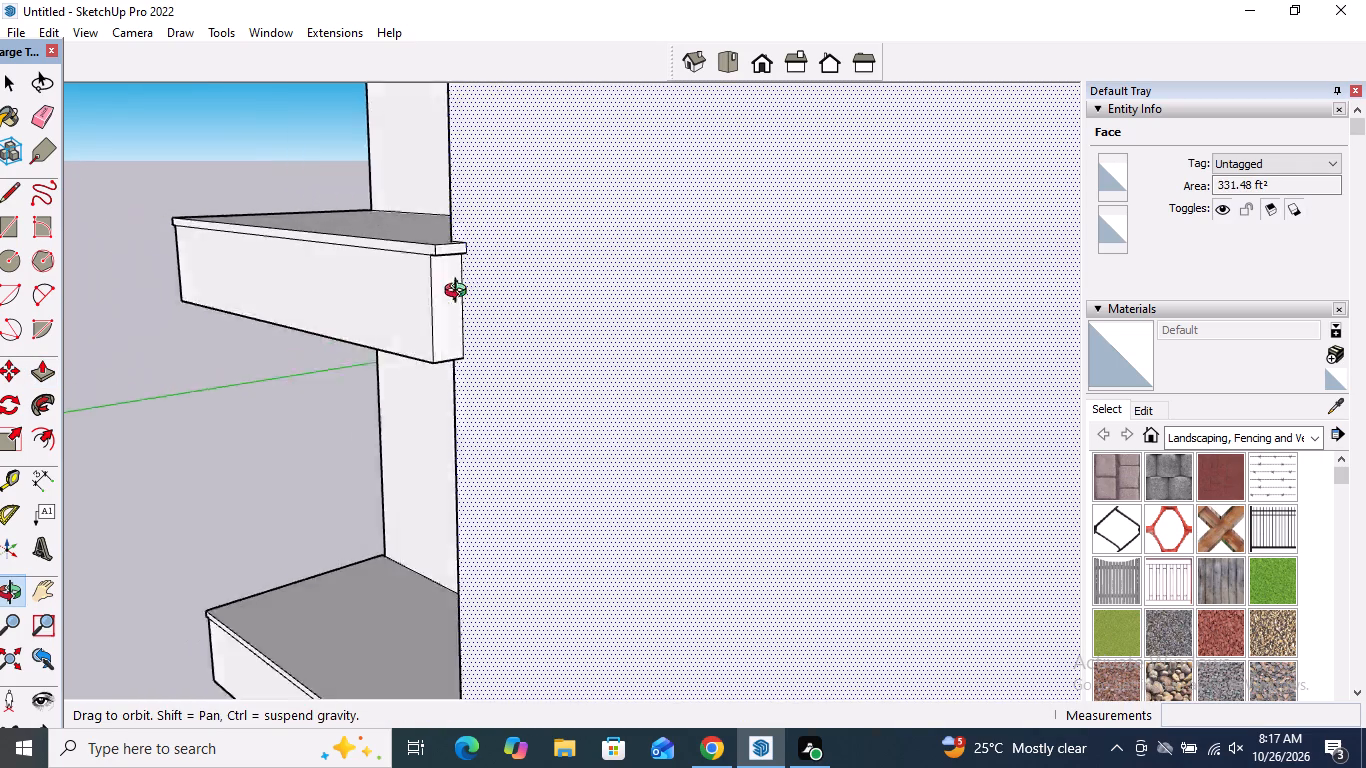
pyautogui.moveTo(460, 293); pyautogui.dragTo(364, 294, button='middle')
pyautogui.scroll(4, 371, 293)
pyautogui.doubleClick(371, 290)
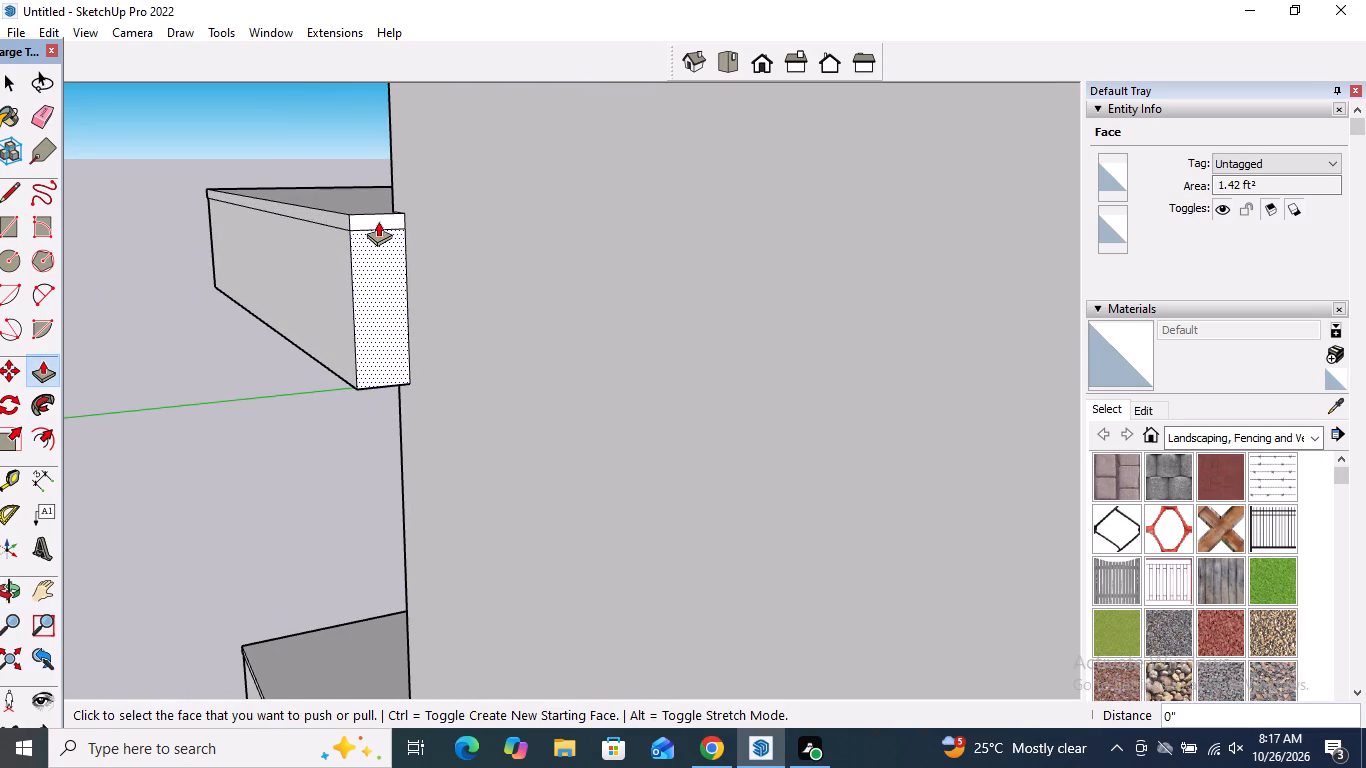
pyautogui.click(378, 220)
pyautogui.click(376, 222)
pyautogui.doubleClick(376, 222)
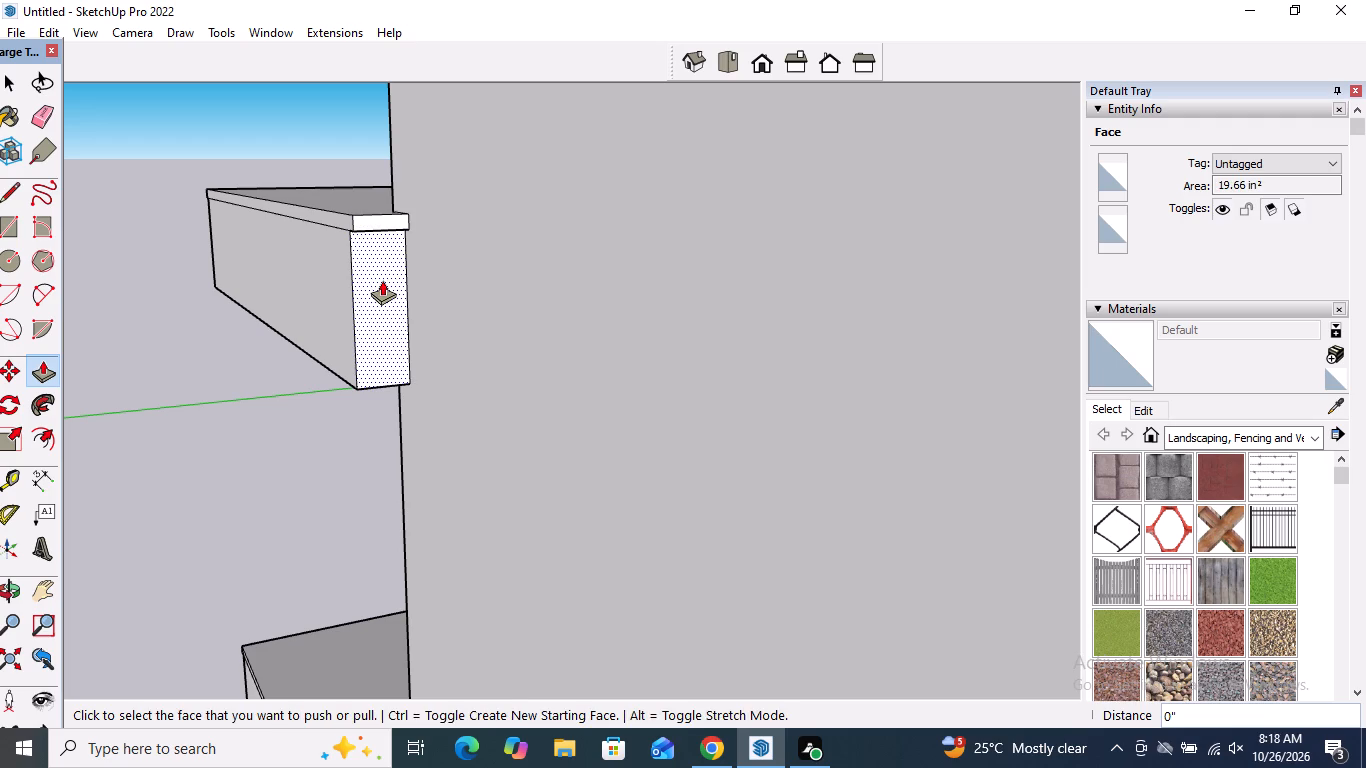
pyautogui.doubleClick(382, 280)
pyautogui.doubleClick(382, 223)
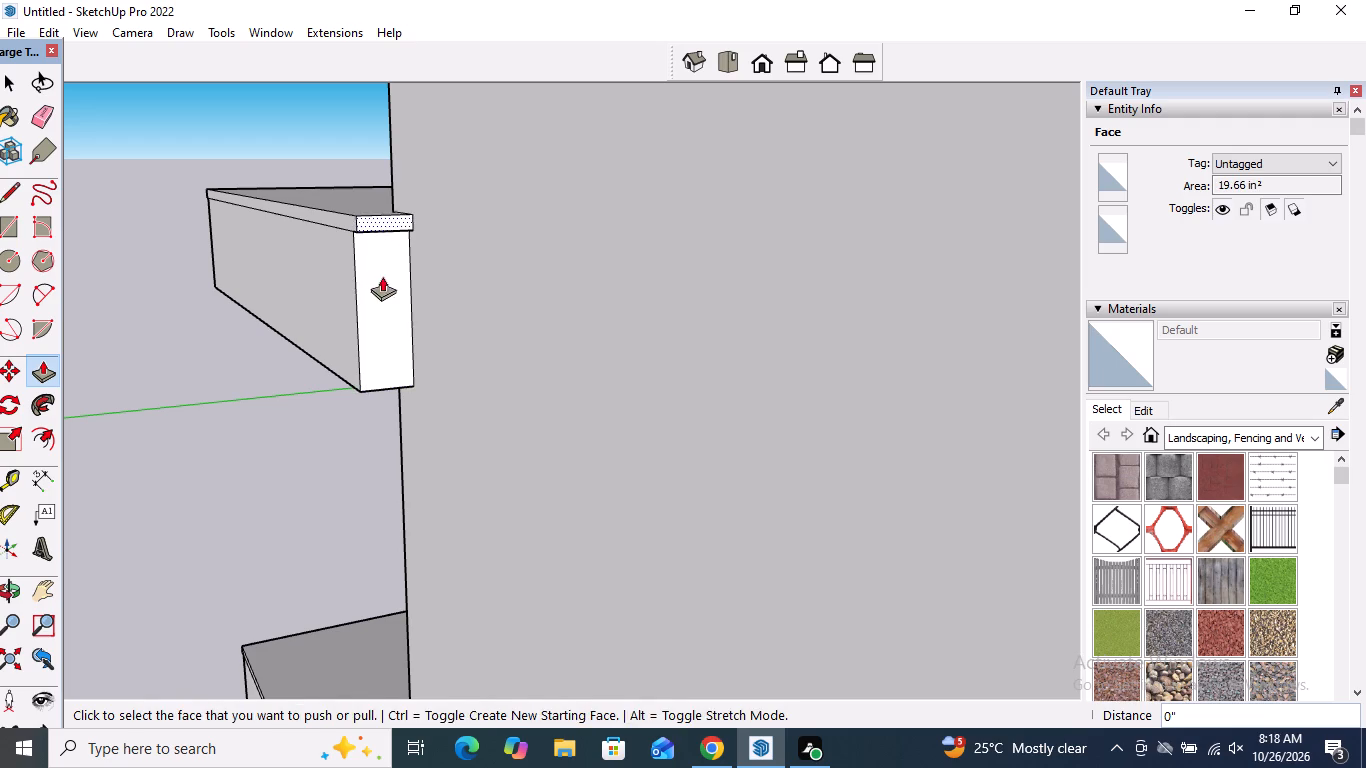
pyautogui.moveTo(382, 275); pyautogui.dragTo(818, 252, button='middle')
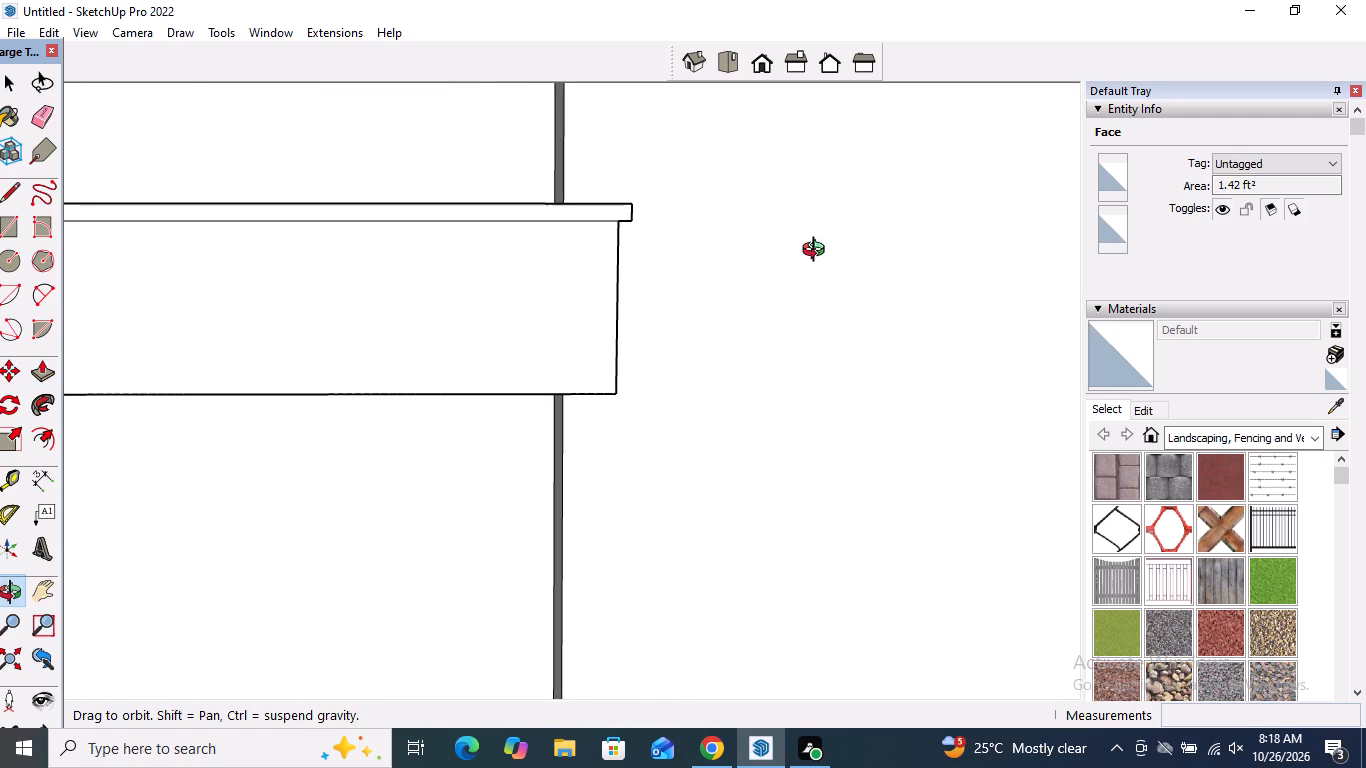
pyautogui.moveTo(818, 252); pyautogui.dragTo(818, 253, button='middle')
pyautogui.scroll(-18, 819, 255)
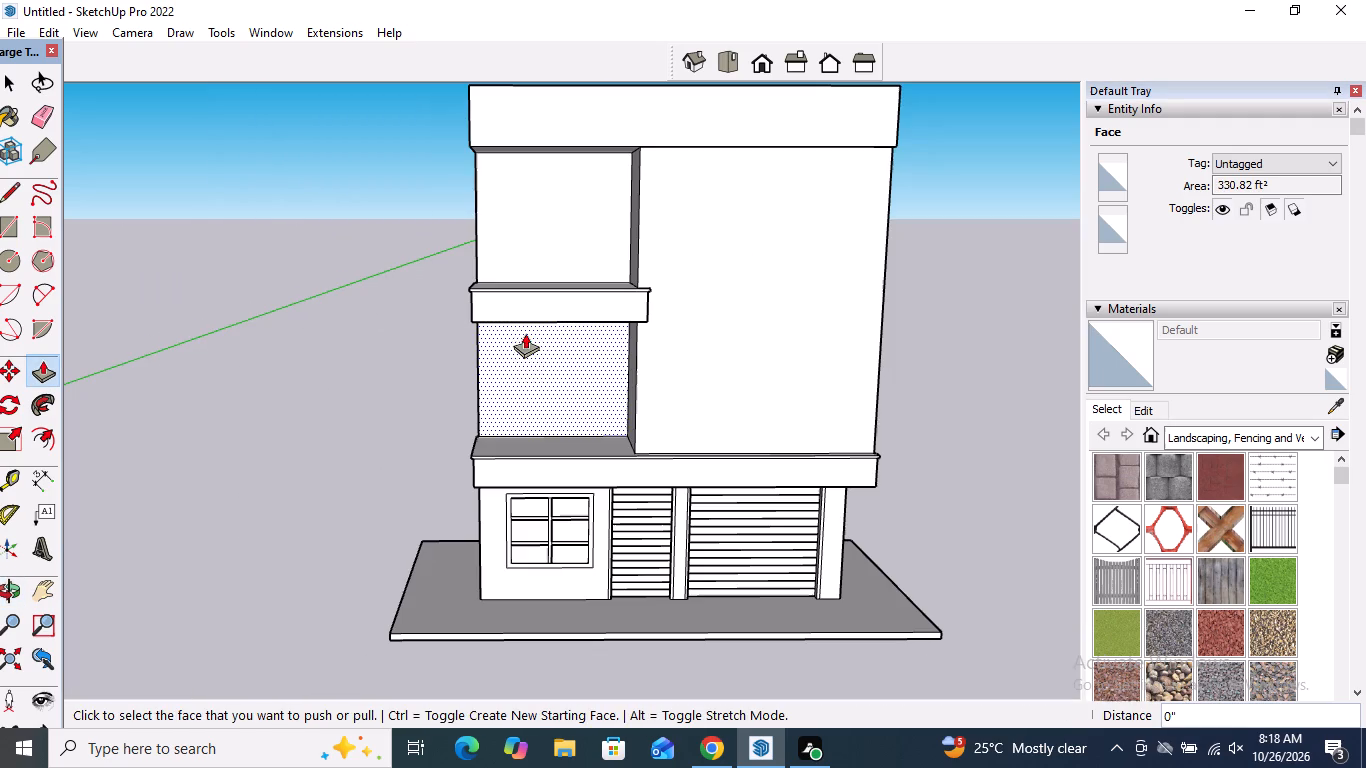
pyautogui.press('space')
pyautogui.click(344, 392)
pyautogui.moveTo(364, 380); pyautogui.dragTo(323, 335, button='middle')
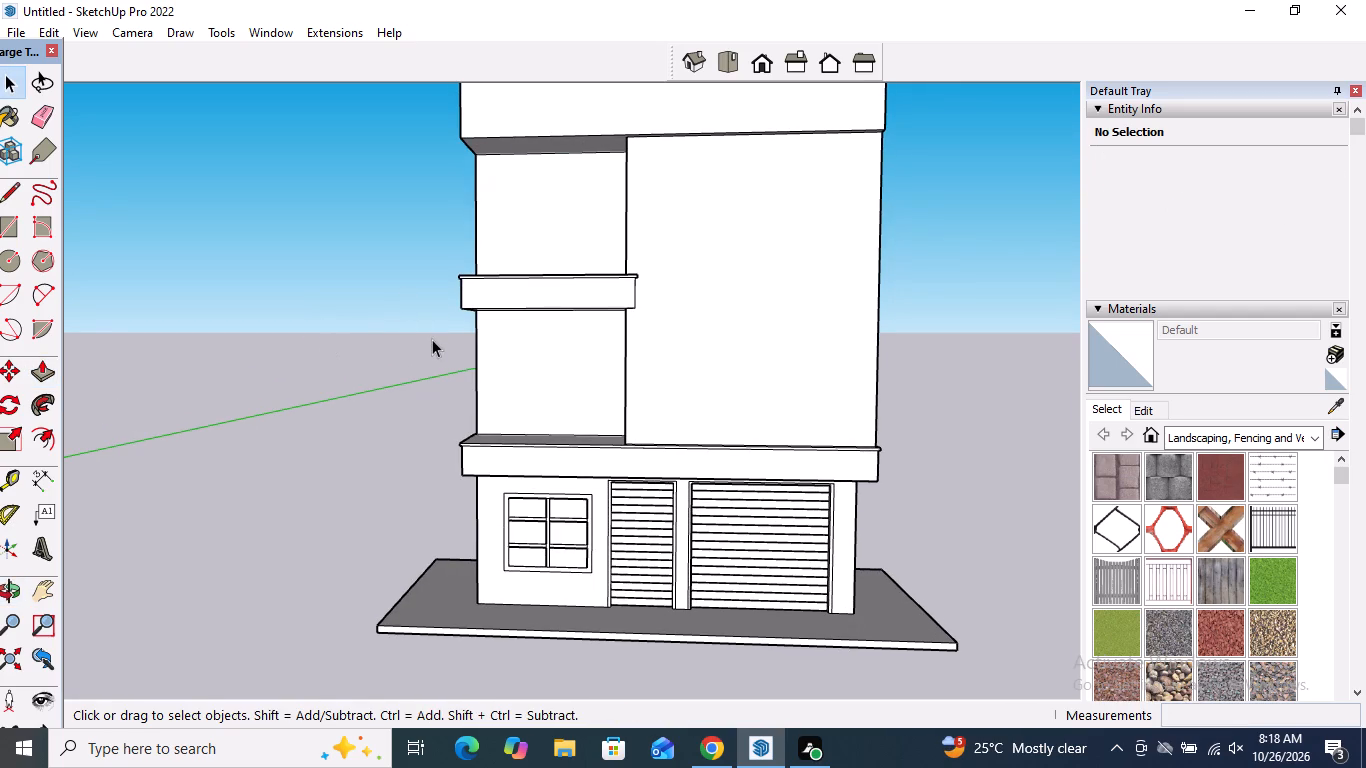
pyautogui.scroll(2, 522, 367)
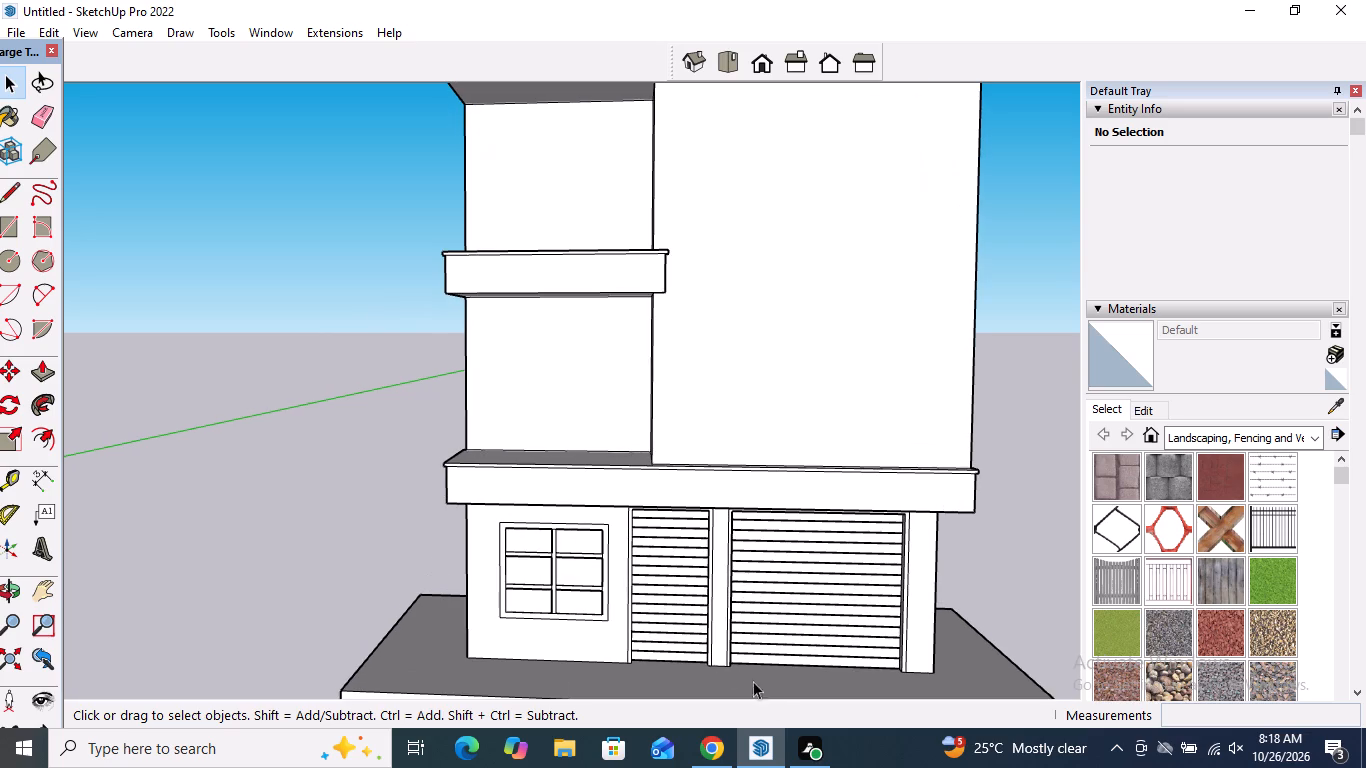
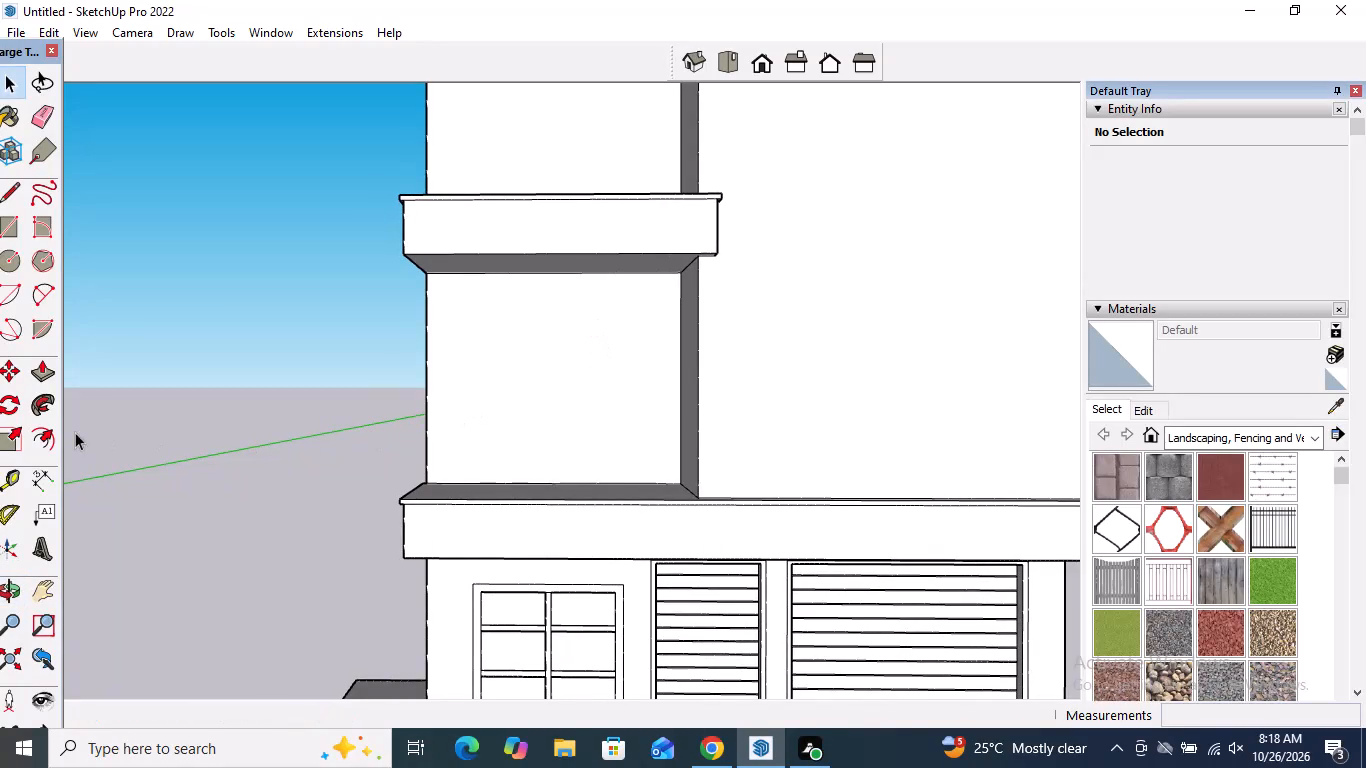
# Draw a door-sized rectangle about 6' 1 7/16" by 7' 3 3/16" on the recessed wall between the slabs, standing on the lower slab.
pyautogui.click(6, 233)
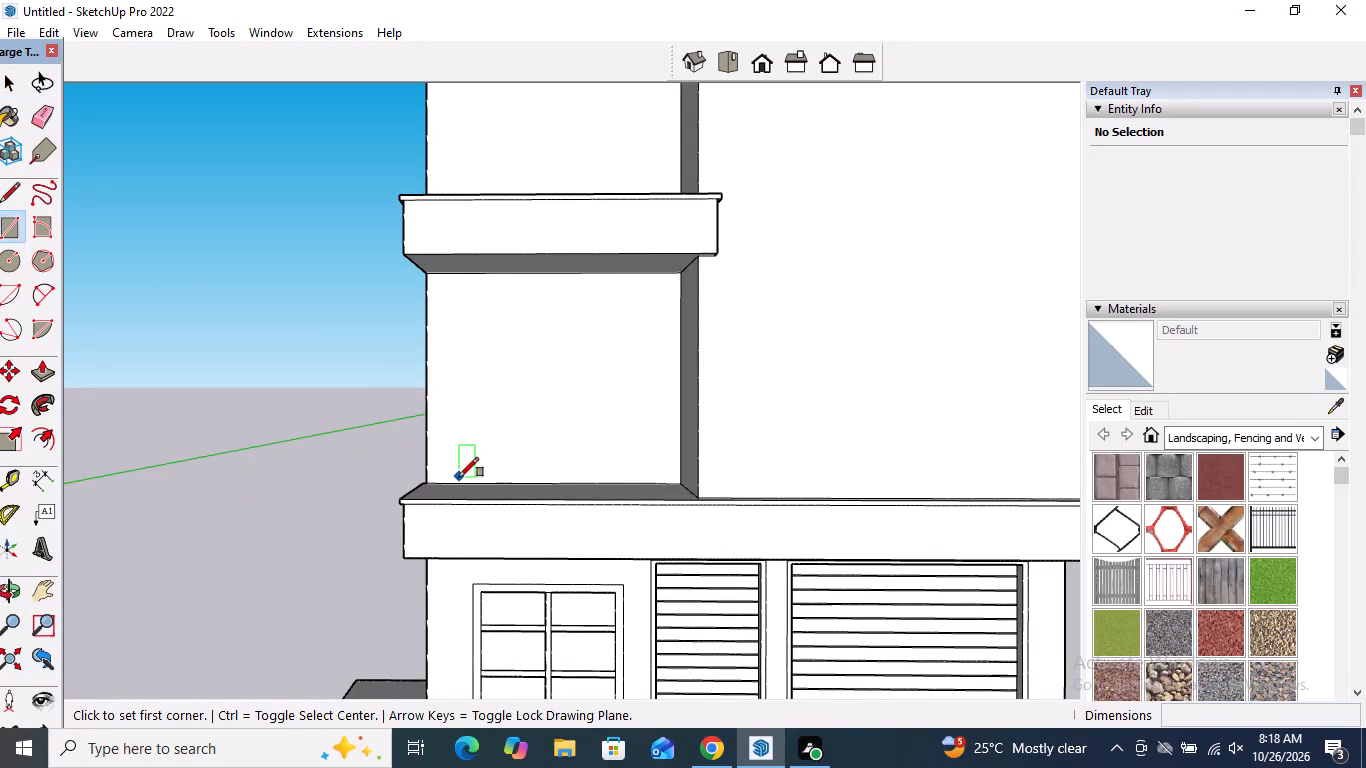
pyautogui.click(472, 480)
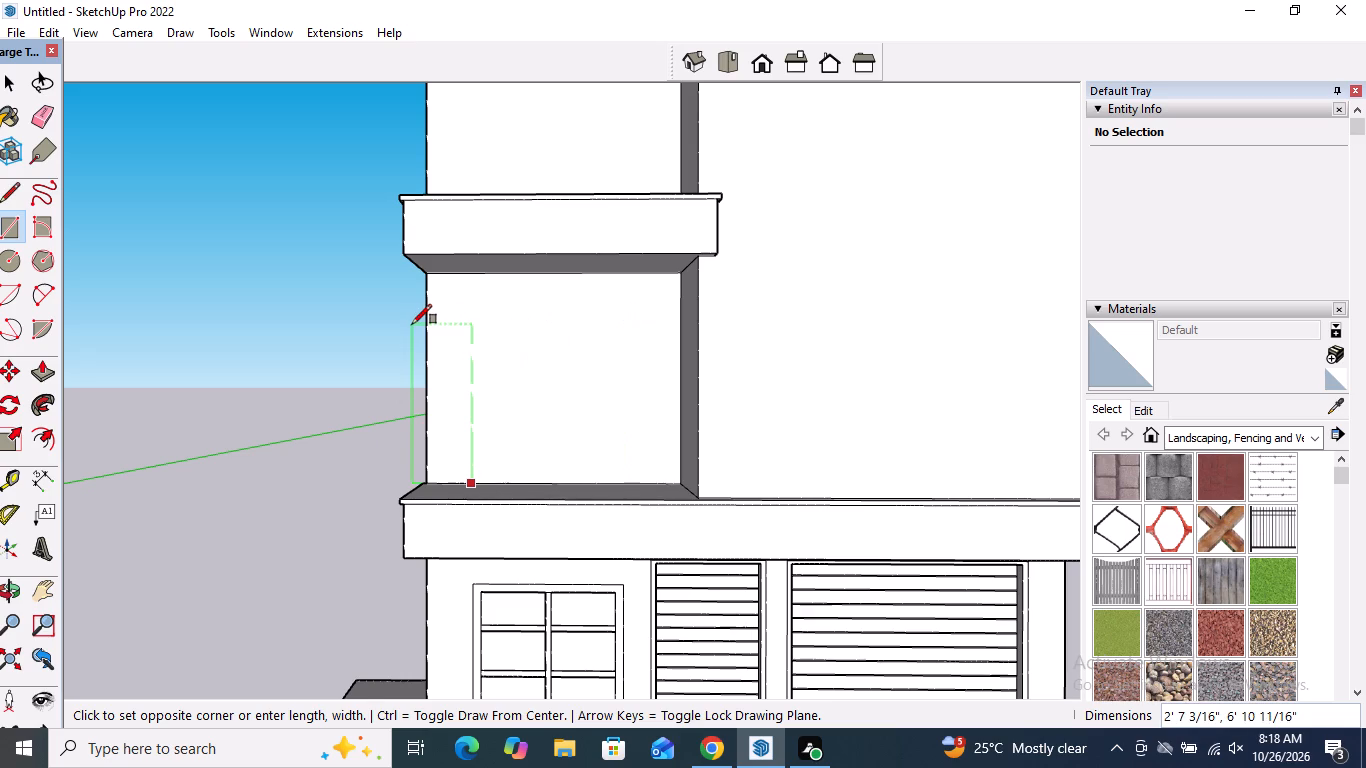
pyautogui.press('Escape')
pyautogui.click(489, 482)
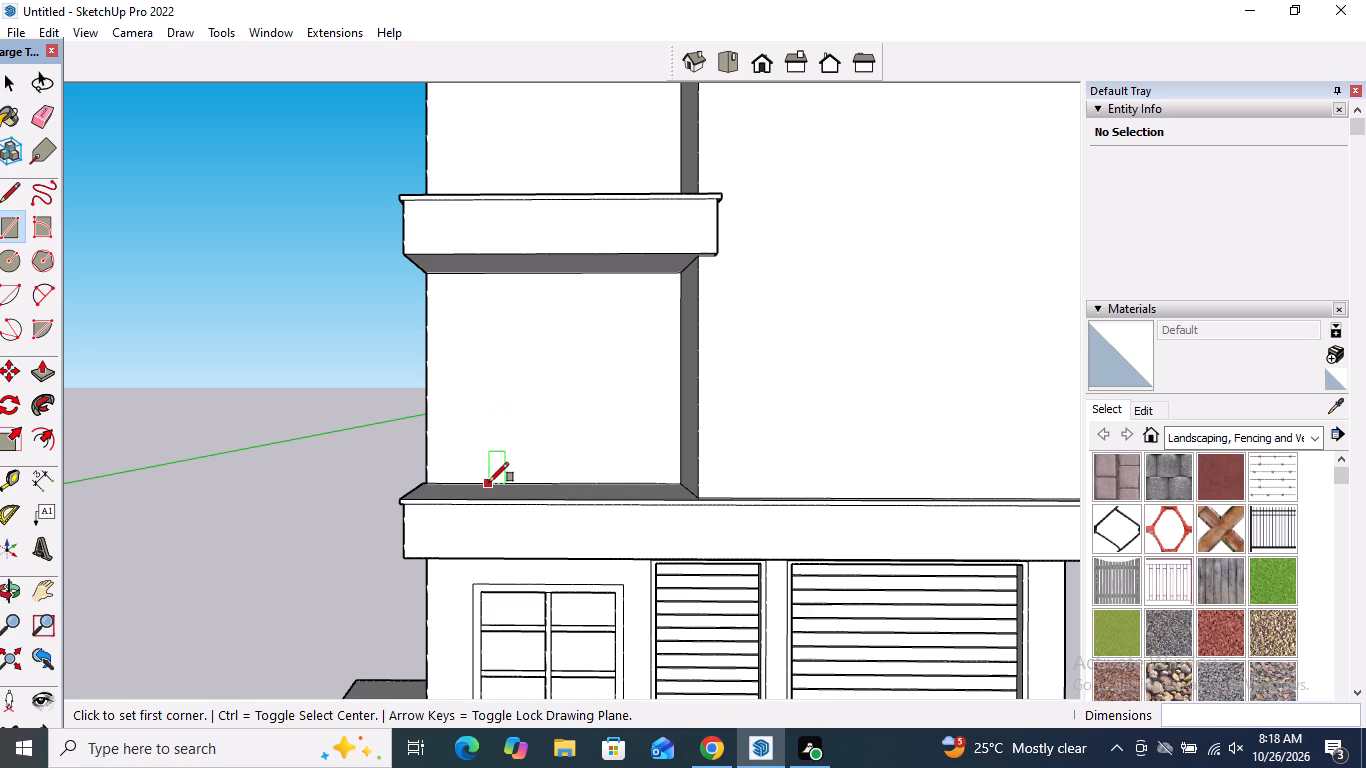
pyautogui.click(631, 315)
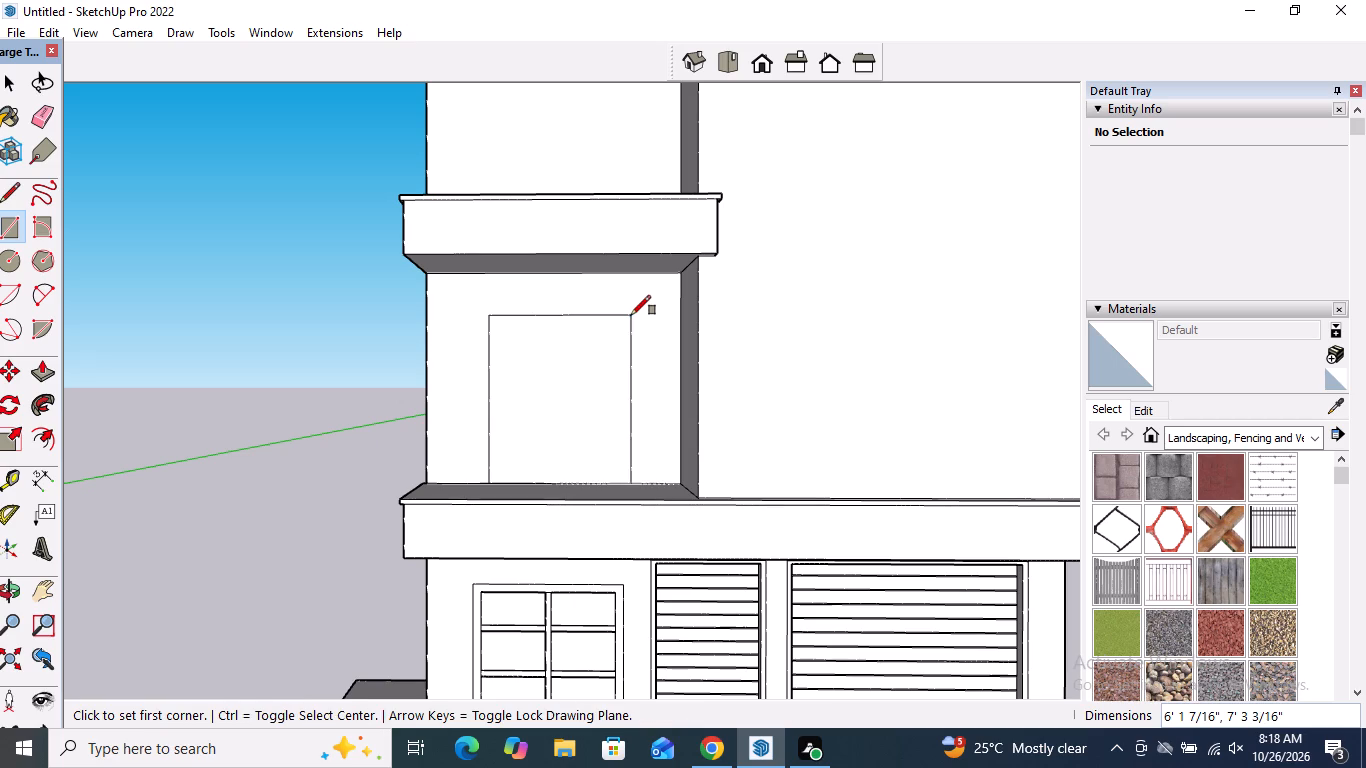
# Offset the door rectangle's outline inward by about 4 1/2".
pyautogui.scroll(6, 631, 315)
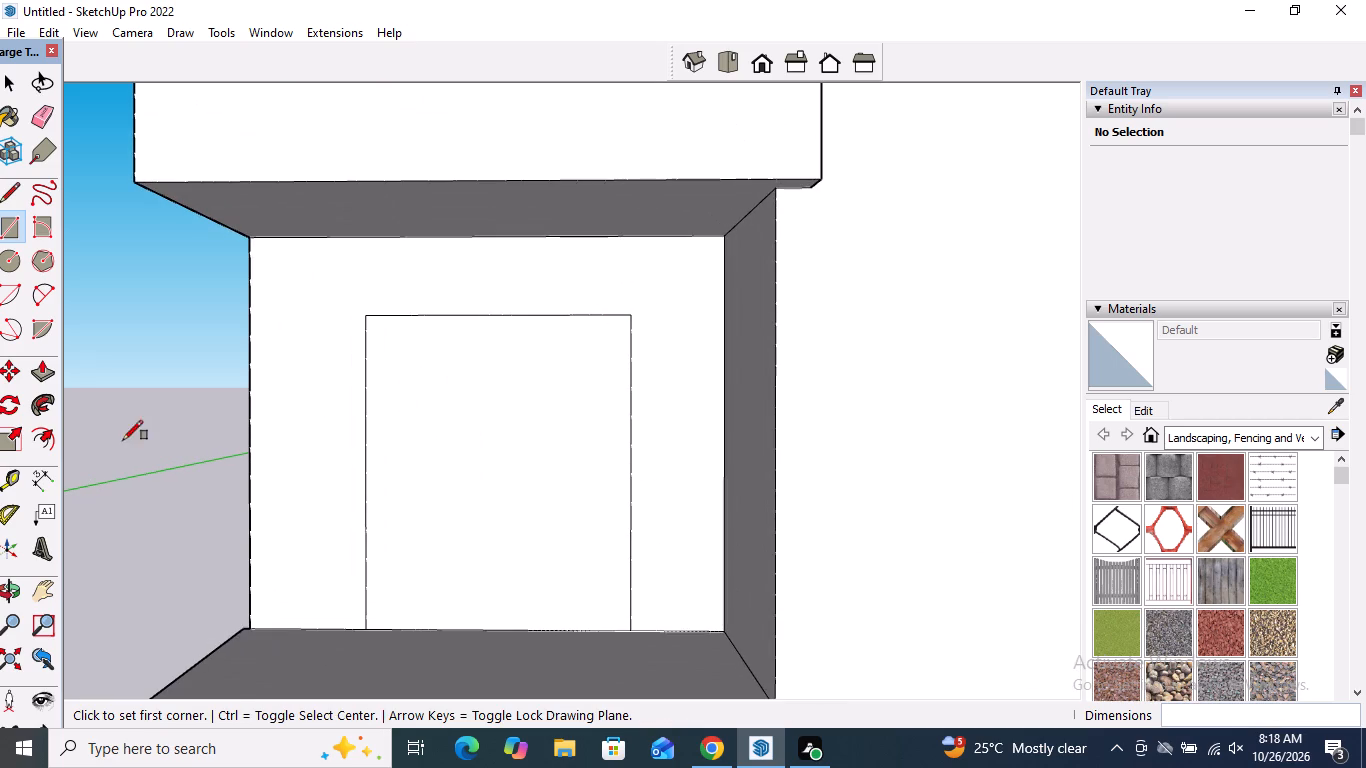
pyautogui.click(50, 434)
pyautogui.click(366, 447)
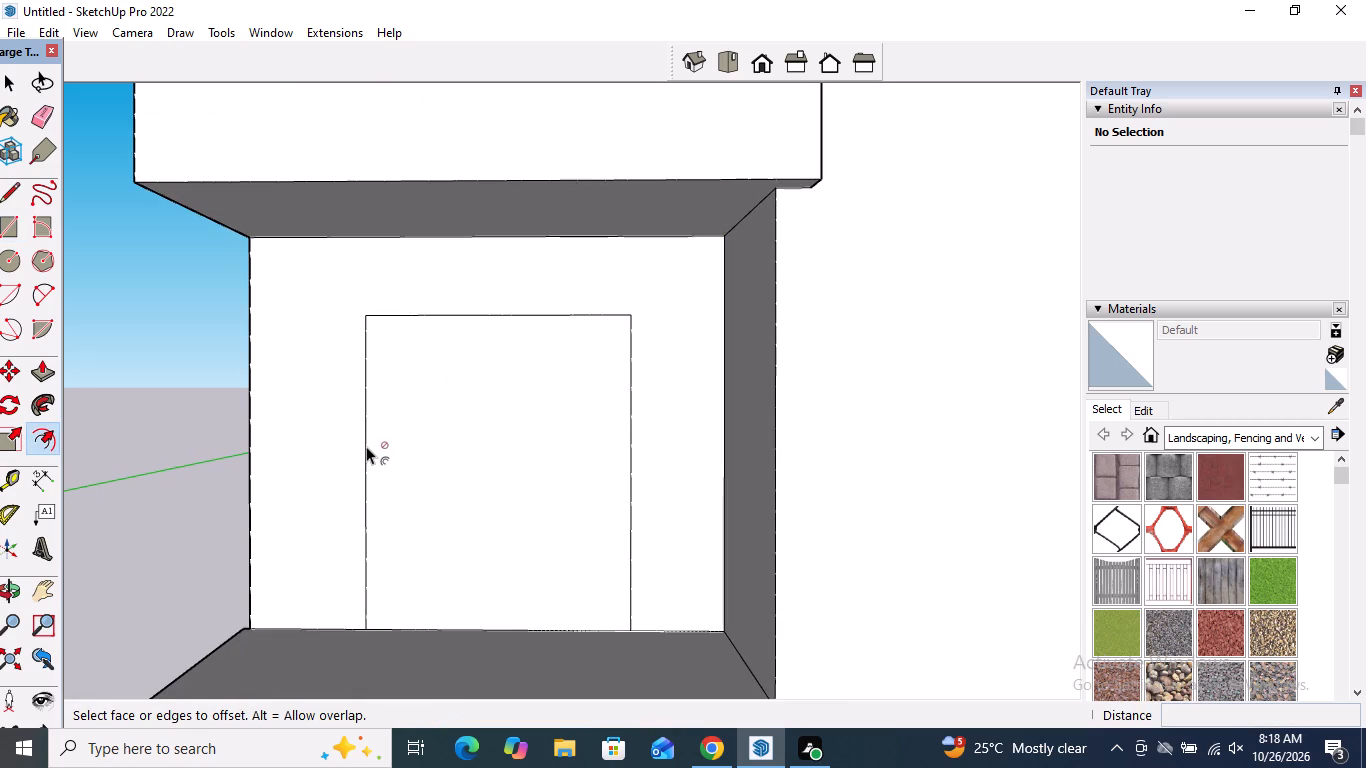
pyautogui.click(386, 459)
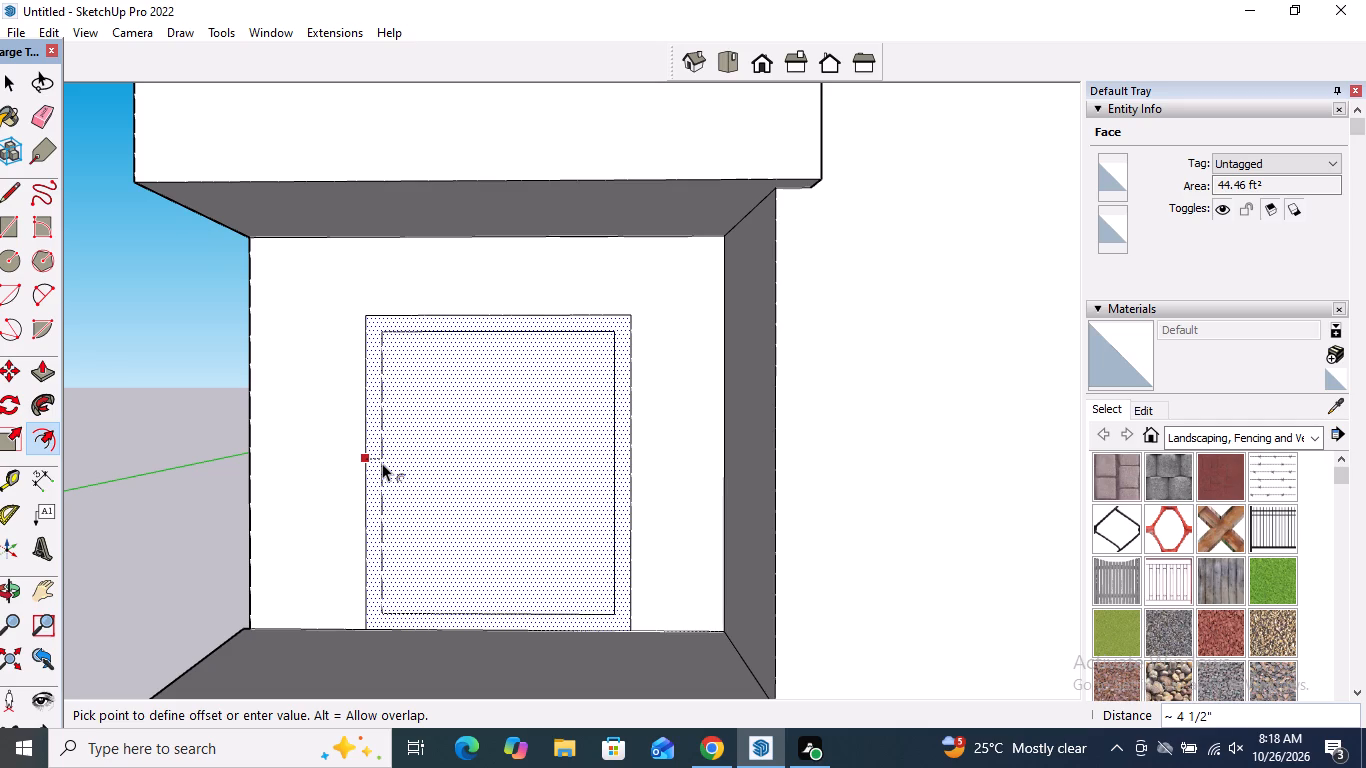
pyautogui.click(382, 462)
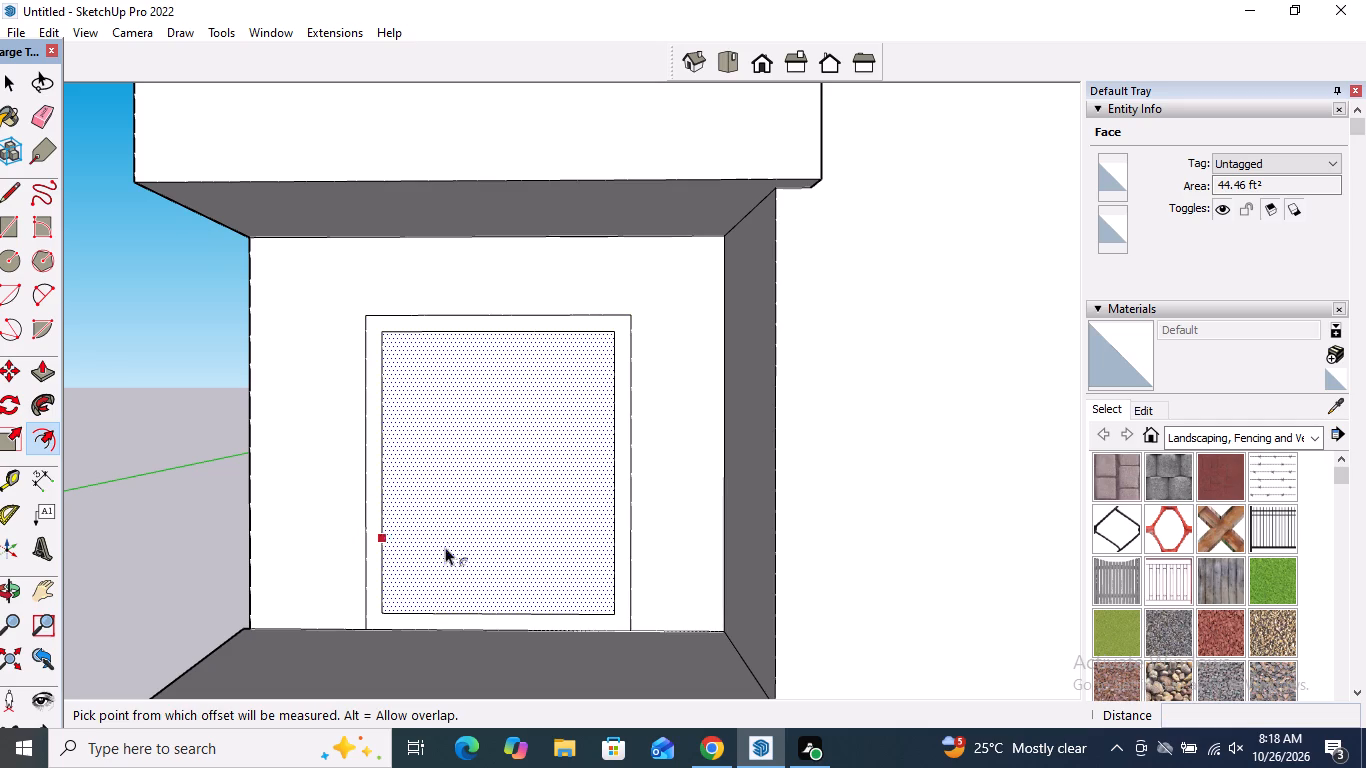
# Extend the offset outline's two sides straight down to the slab and erase its bottom edge, leaving a three-sided door frame.
pyautogui.click(12, 206)
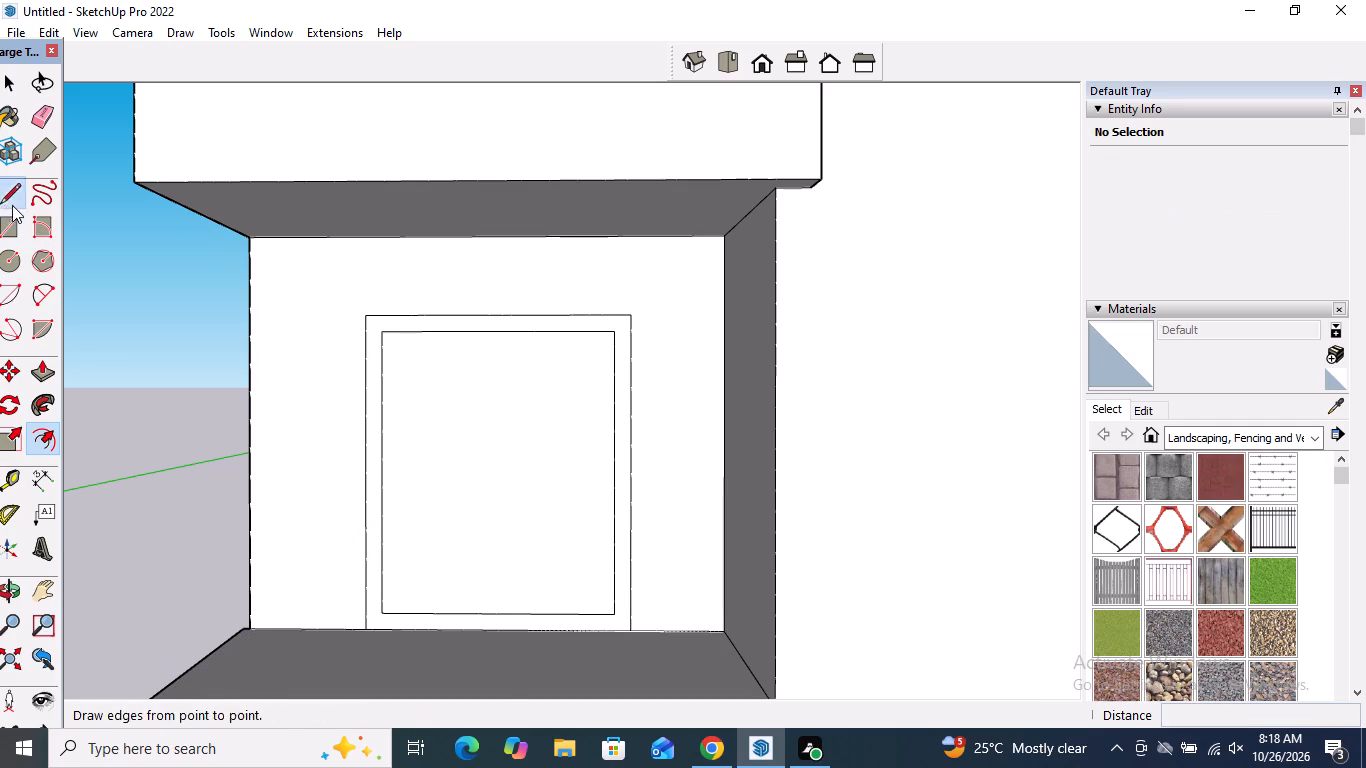
pyautogui.scroll(4, 433, 710)
pyautogui.click(376, 598)
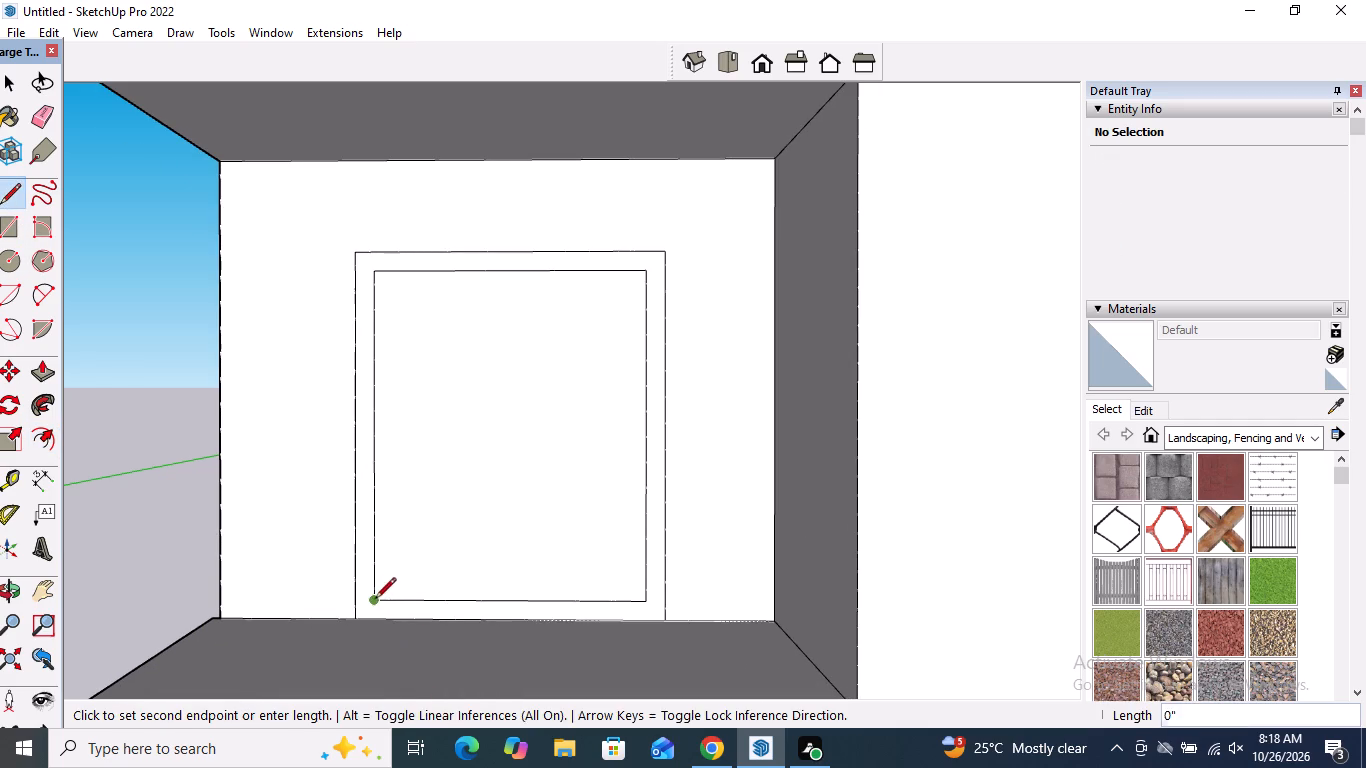
pyautogui.click(375, 621)
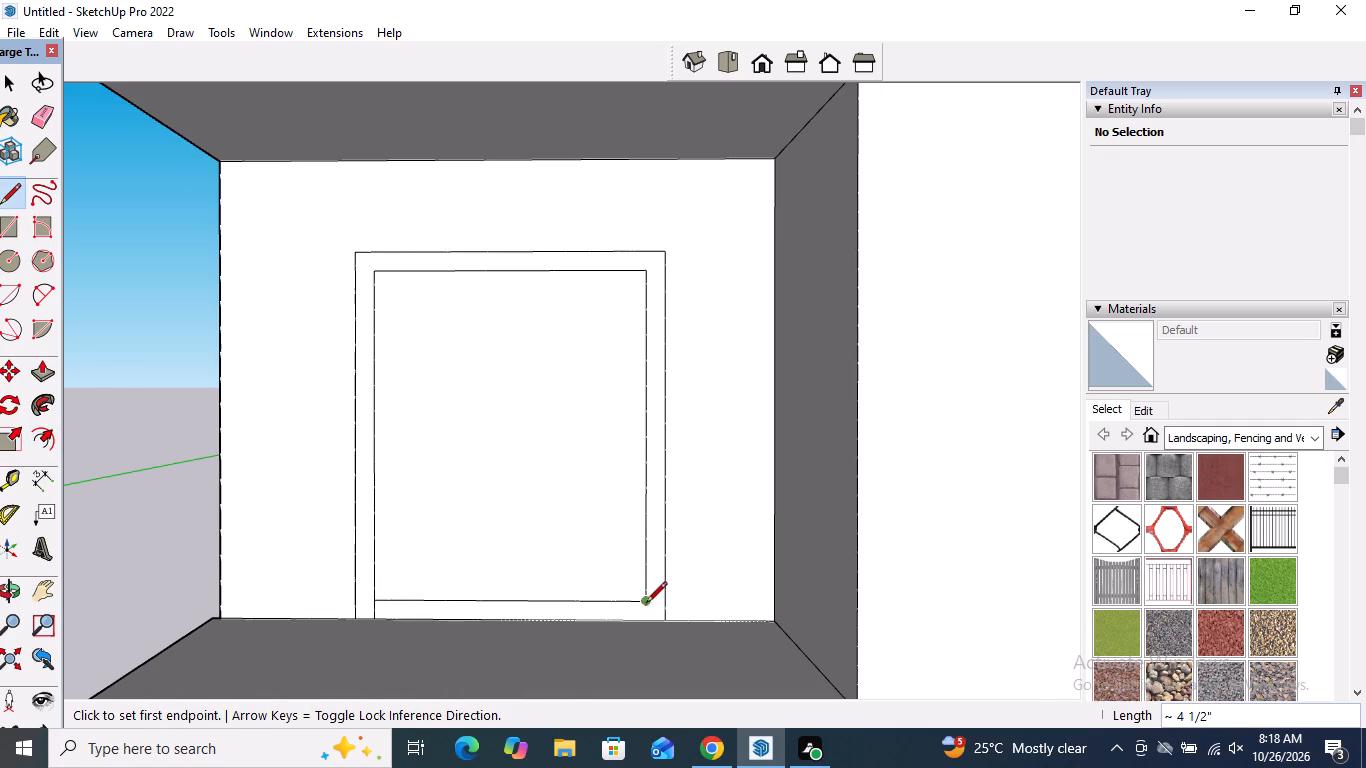
pyautogui.click(646, 600)
pyautogui.click(646, 622)
pyautogui.click(27, 116)
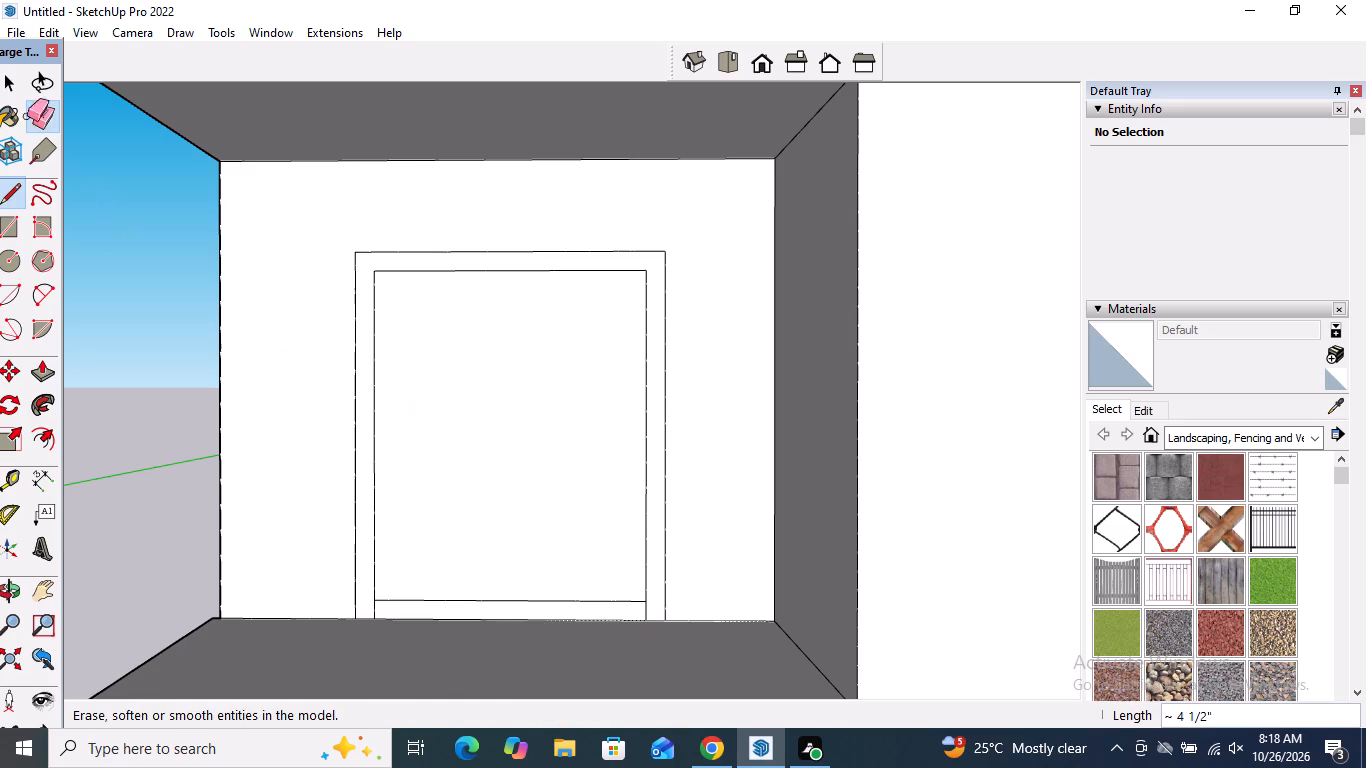
pyautogui.click(535, 602)
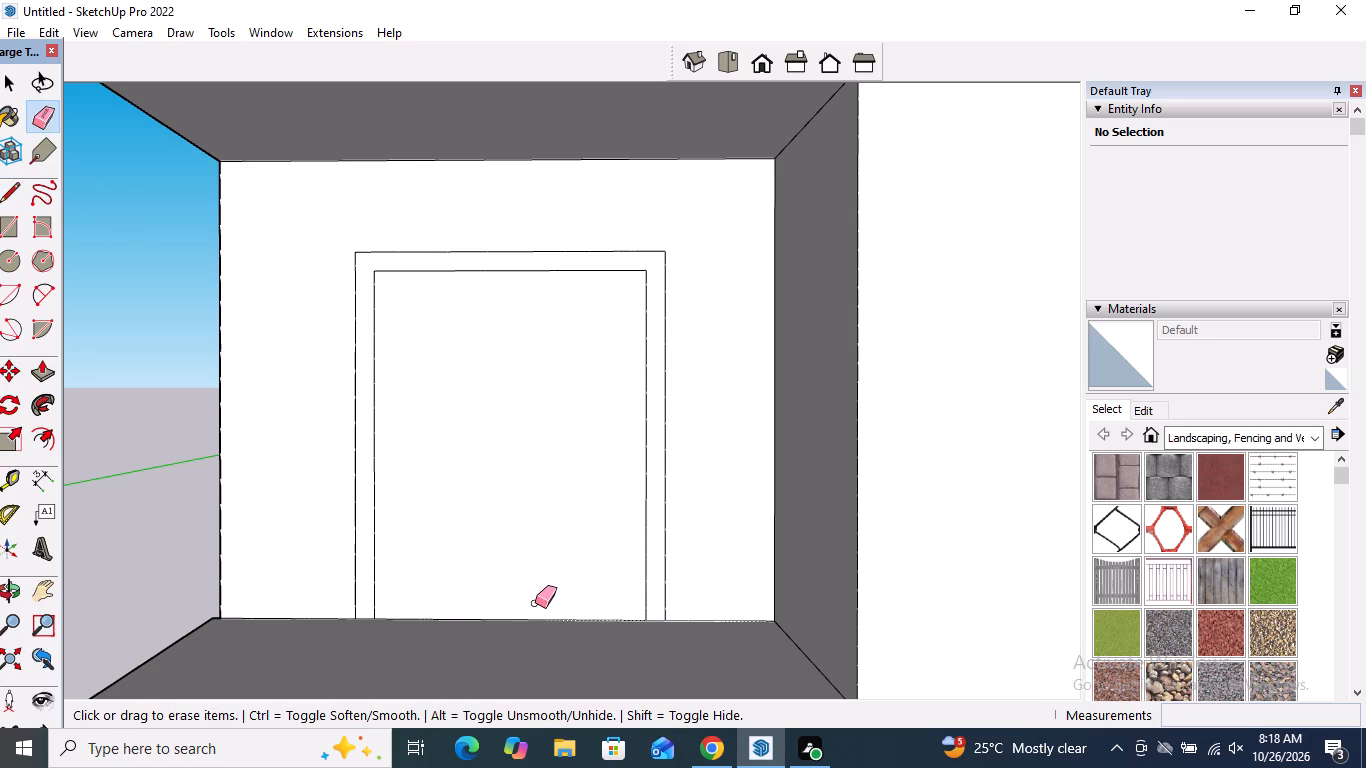
# Offset the inner door face inward by about 3 1/2" for a second frame band.
pyautogui.scroll(2, 535, 602)
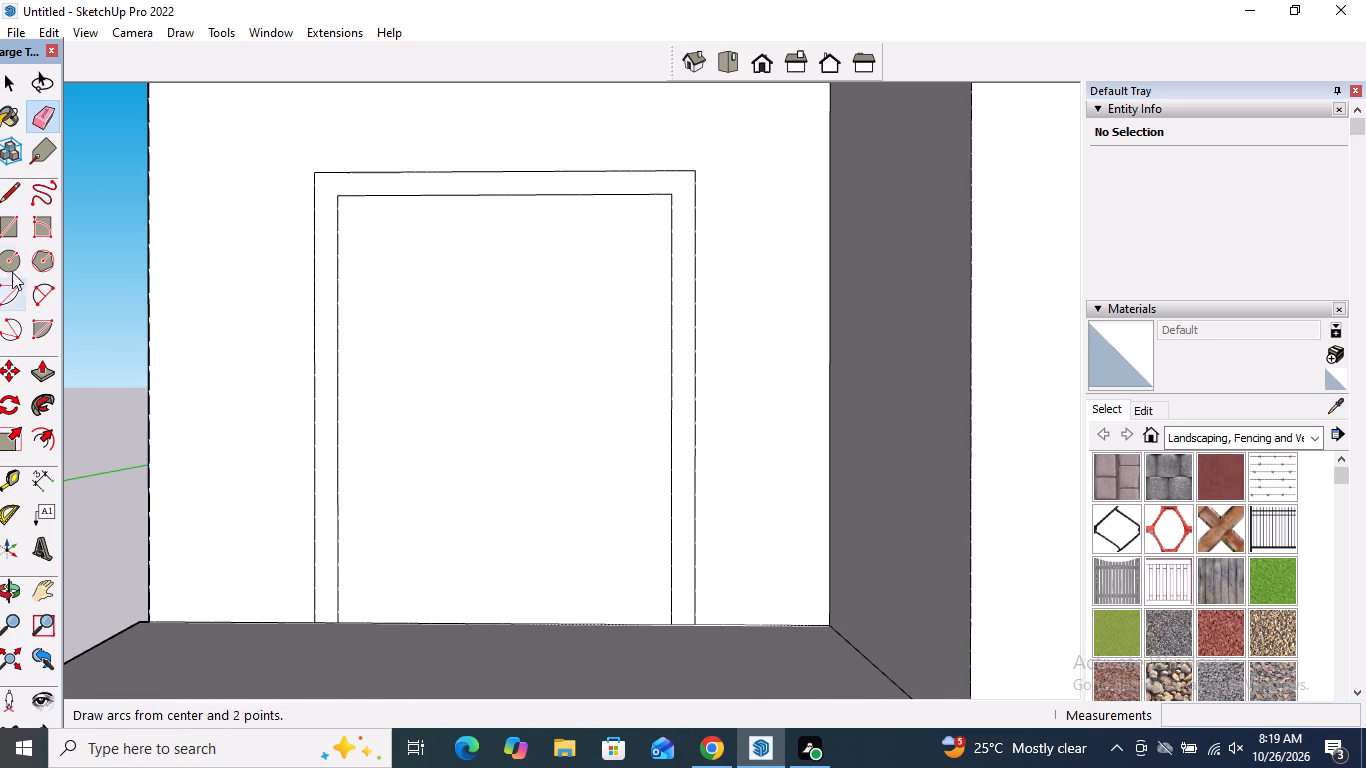
pyautogui.click(55, 447)
pyautogui.click(361, 484)
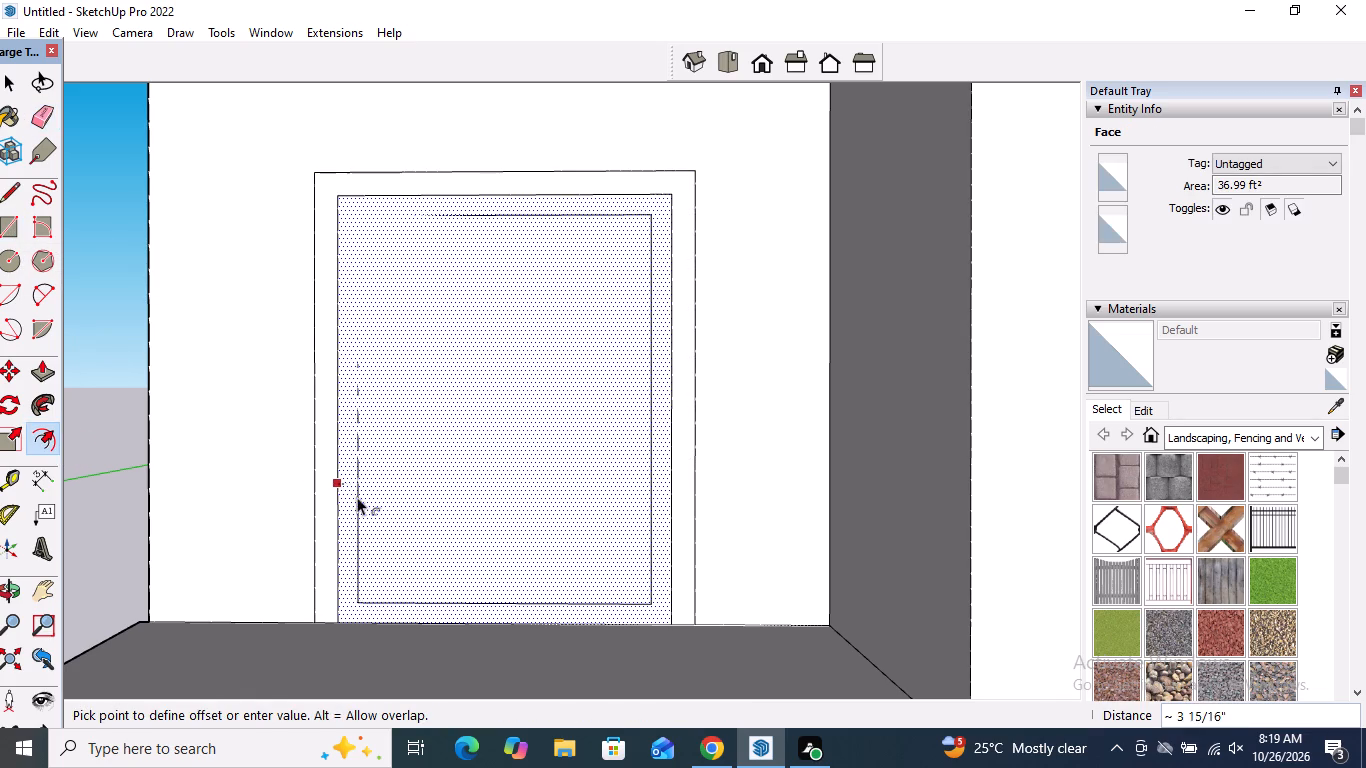
pyautogui.click(356, 505)
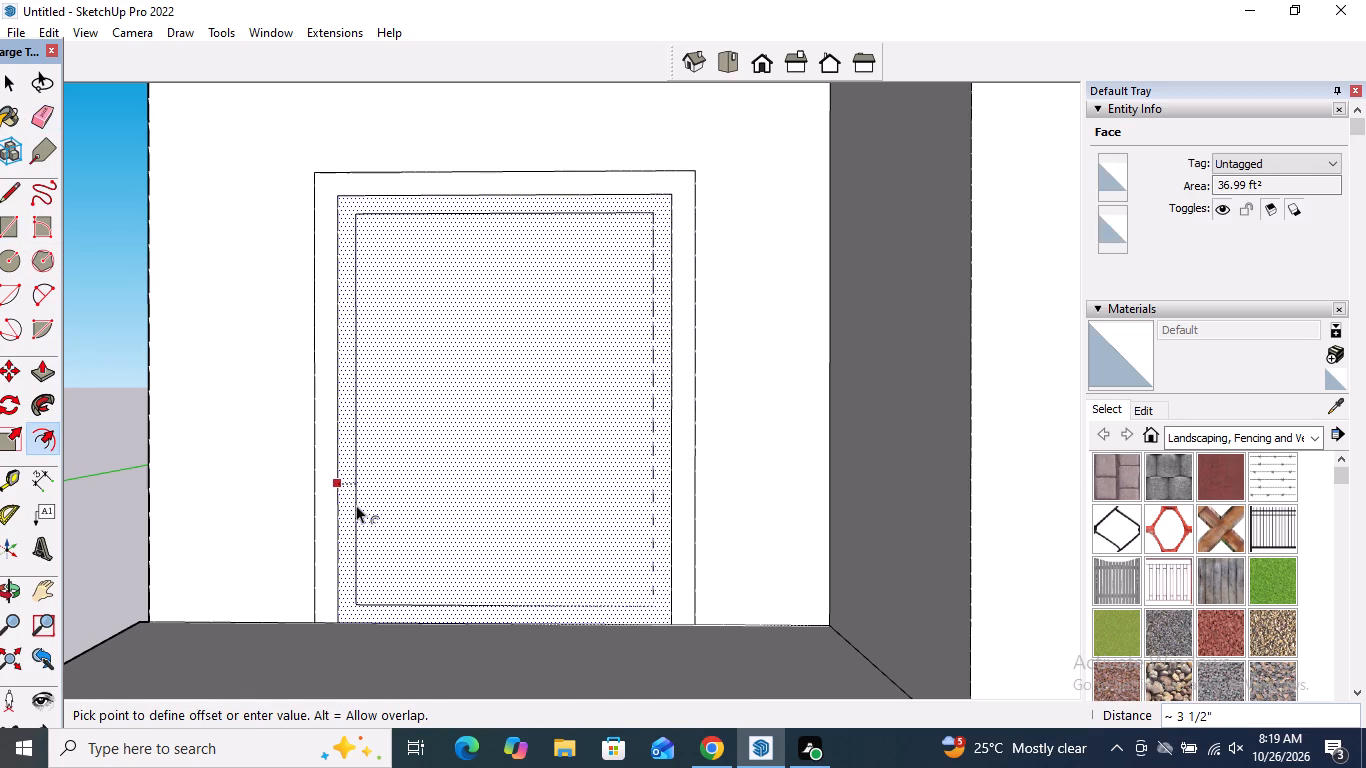
# Extend the second frame outline's two sides down to the slab and erase its bottom edge.
pyautogui.click(20, 202)
pyautogui.scroll(2, 433, 636)
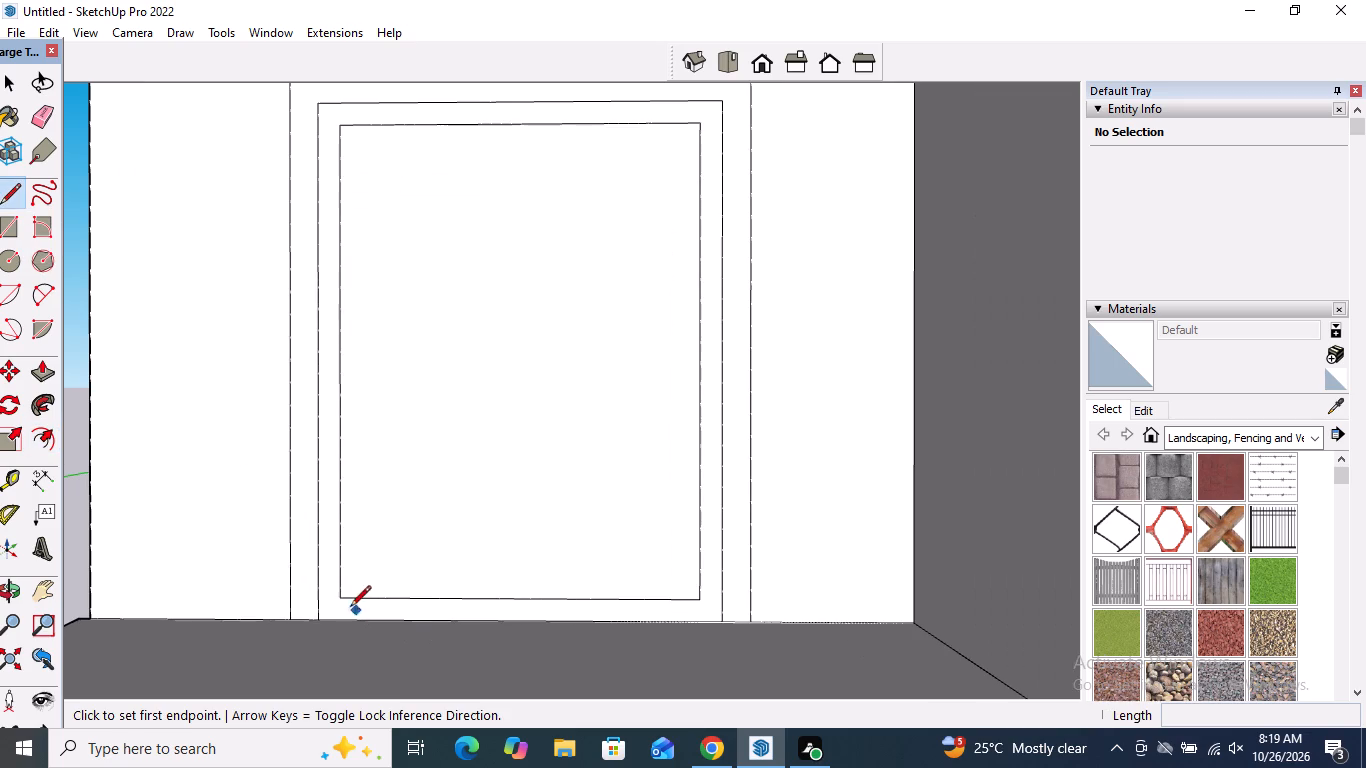
pyautogui.click(341, 596)
pyautogui.click(341, 618)
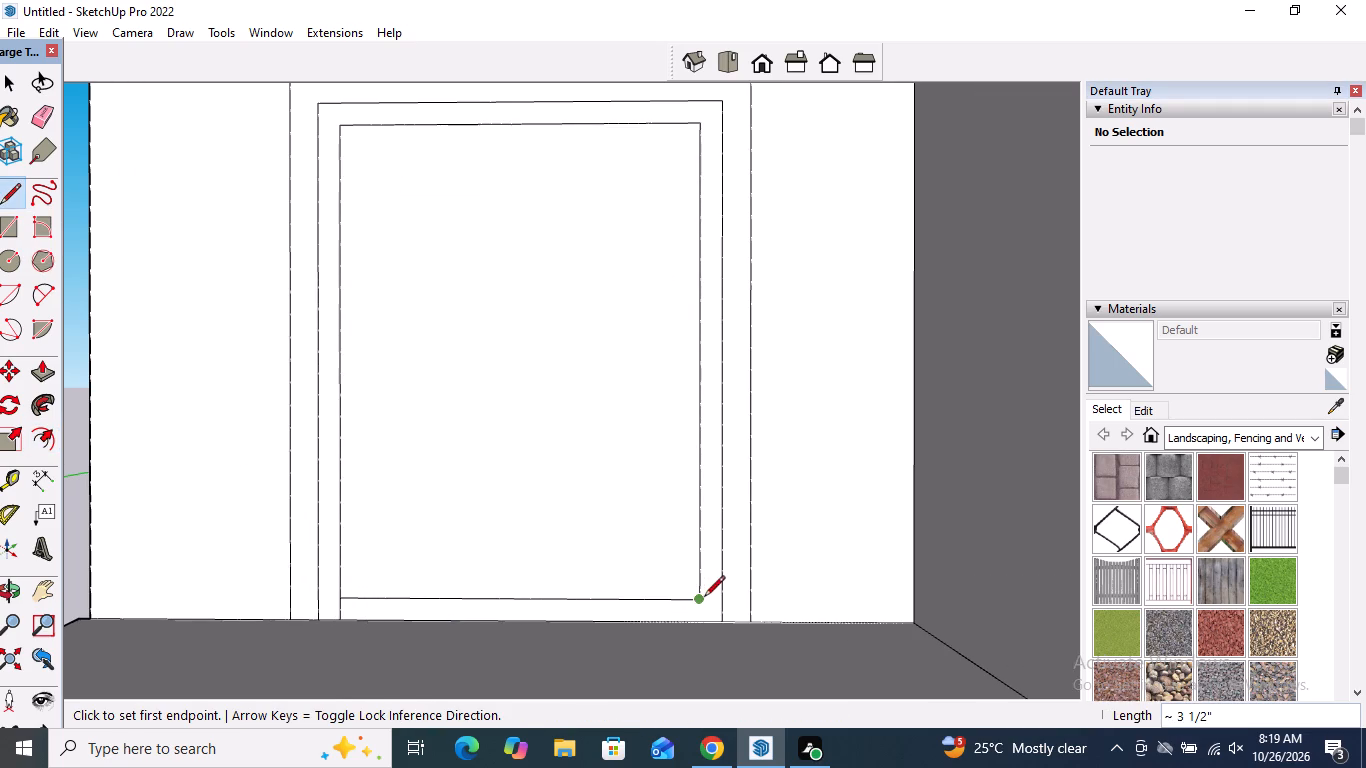
pyautogui.click(697, 601)
pyautogui.click(697, 624)
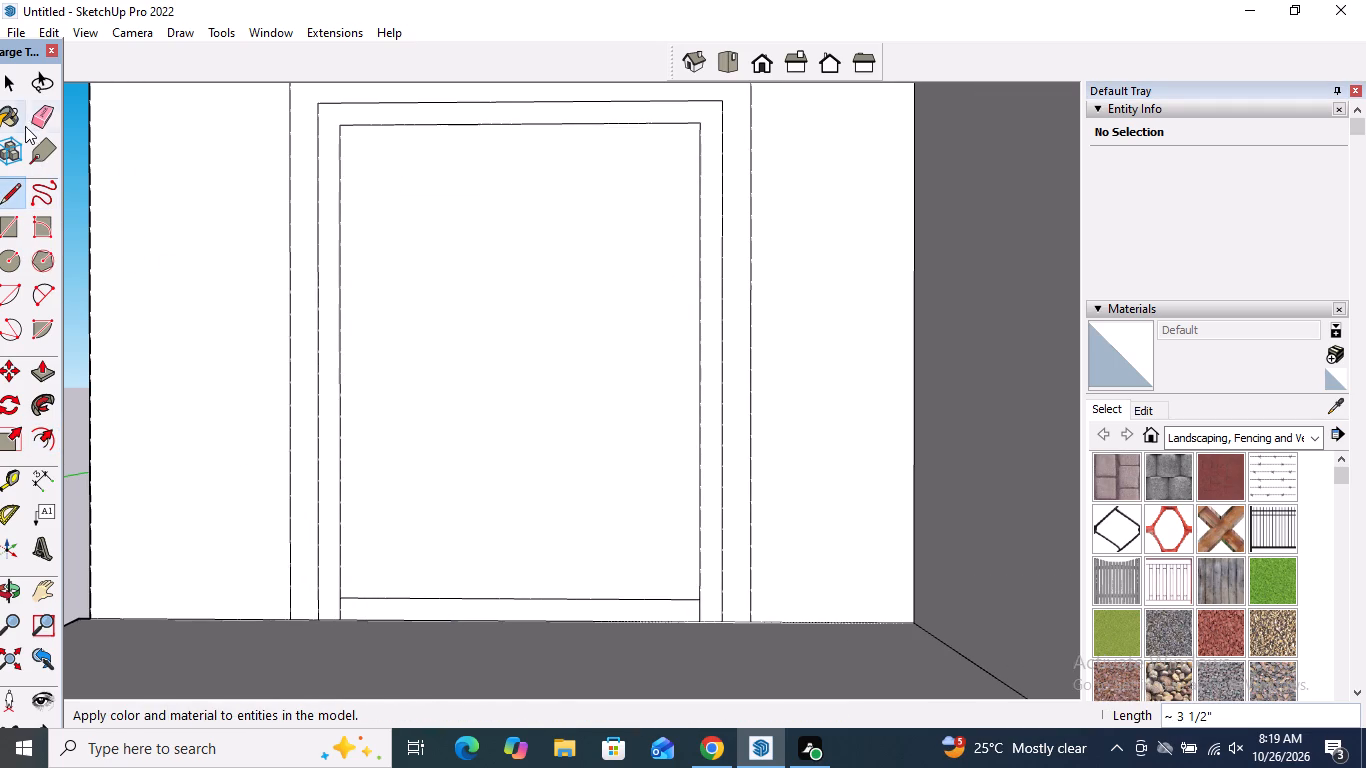
pyautogui.click(33, 117)
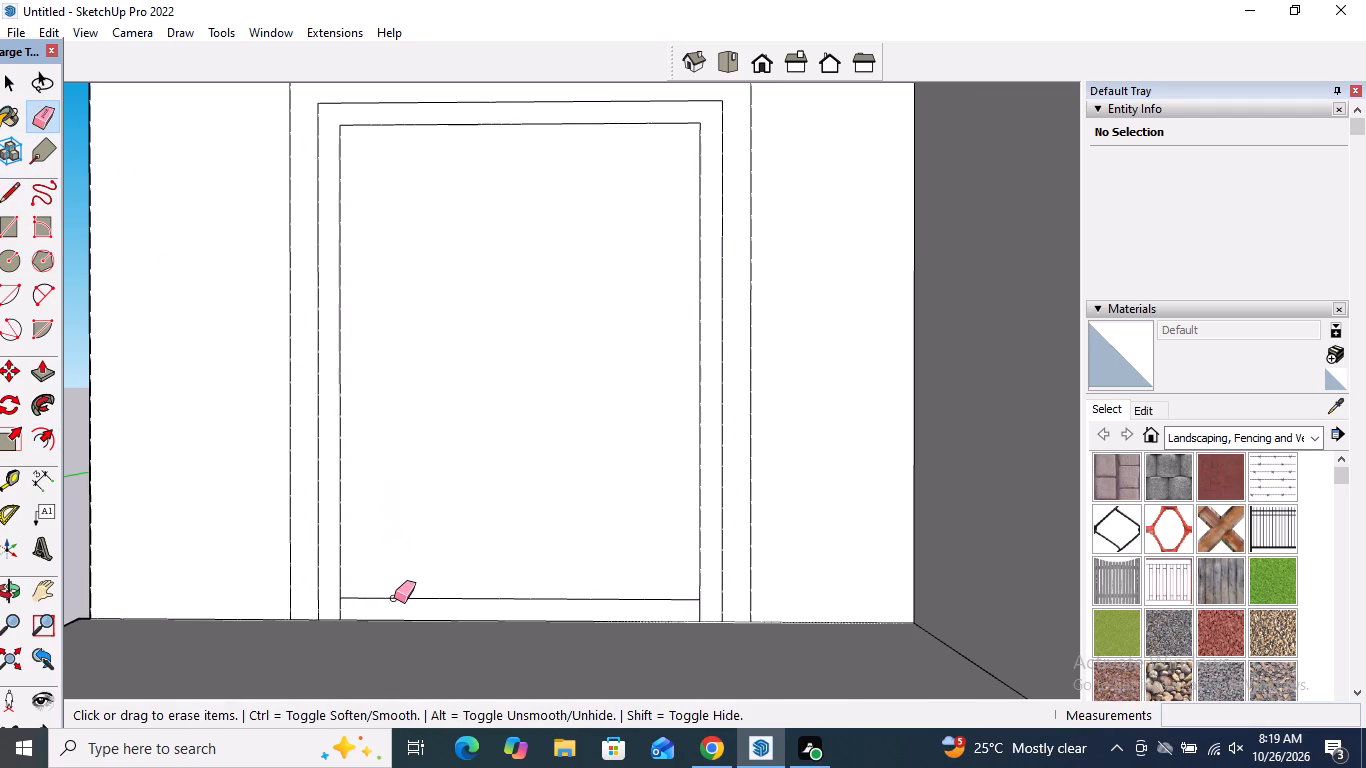
pyautogui.click(394, 598)
pyautogui.scroll(-2, 412, 594)
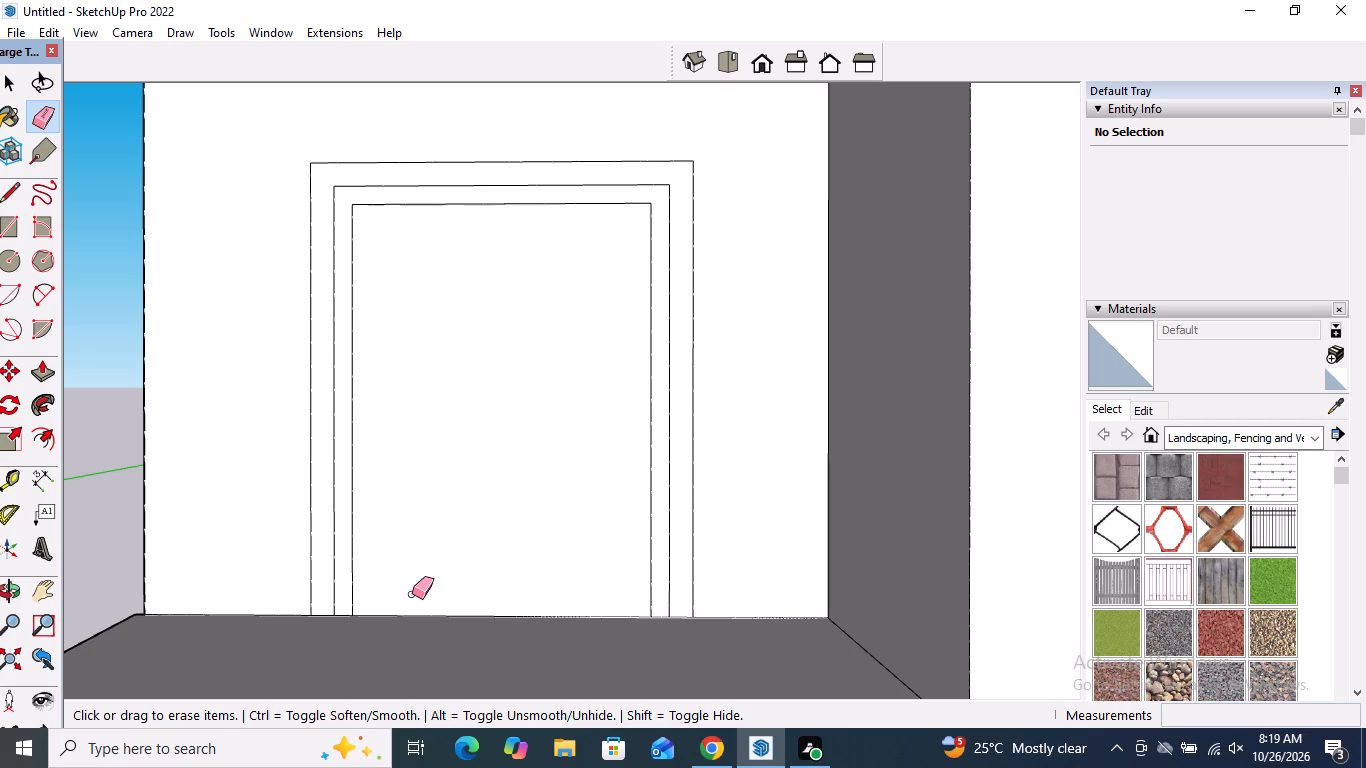
pyautogui.press('space')
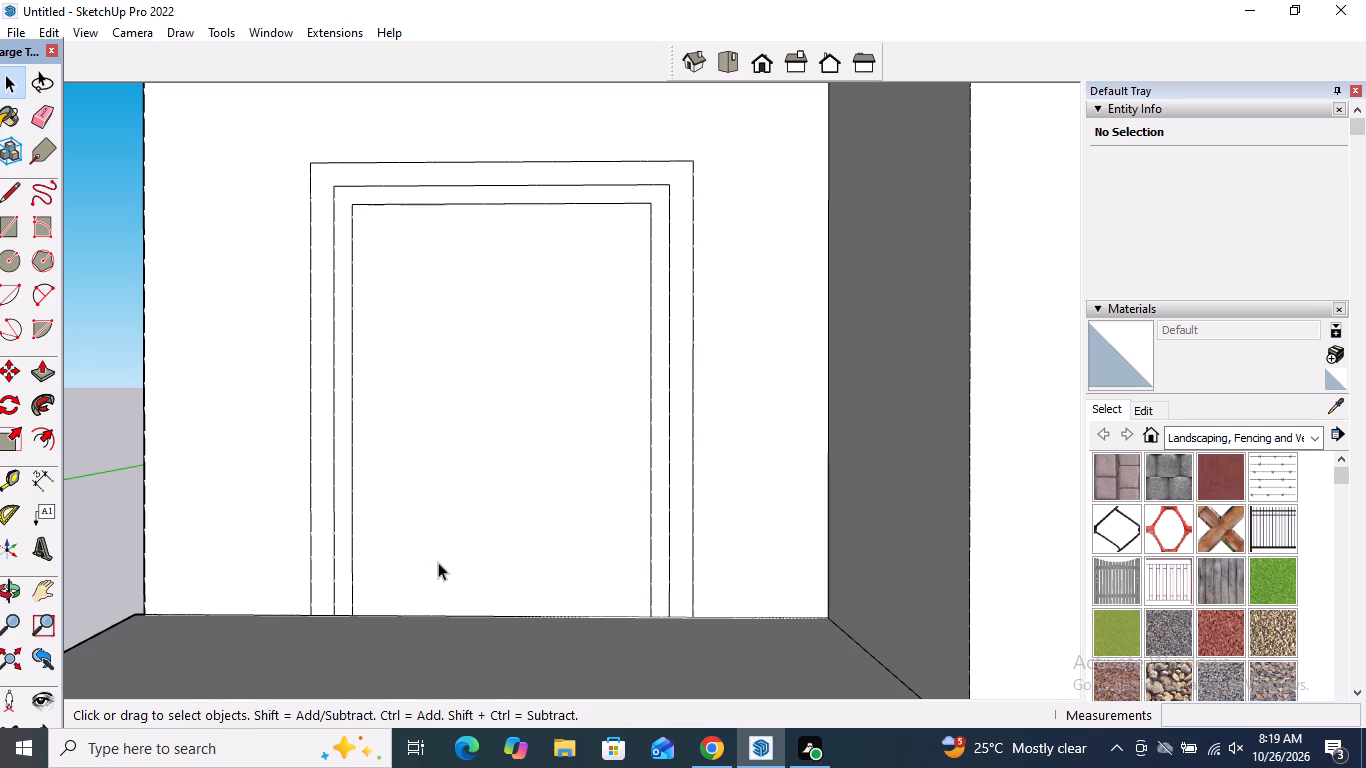
# Draw a vertical centreline from the midpoint of the innermost door outline's top edge down to the slab.
pyautogui.scroll(1, 455, 551)
pyautogui.click(4, 191)
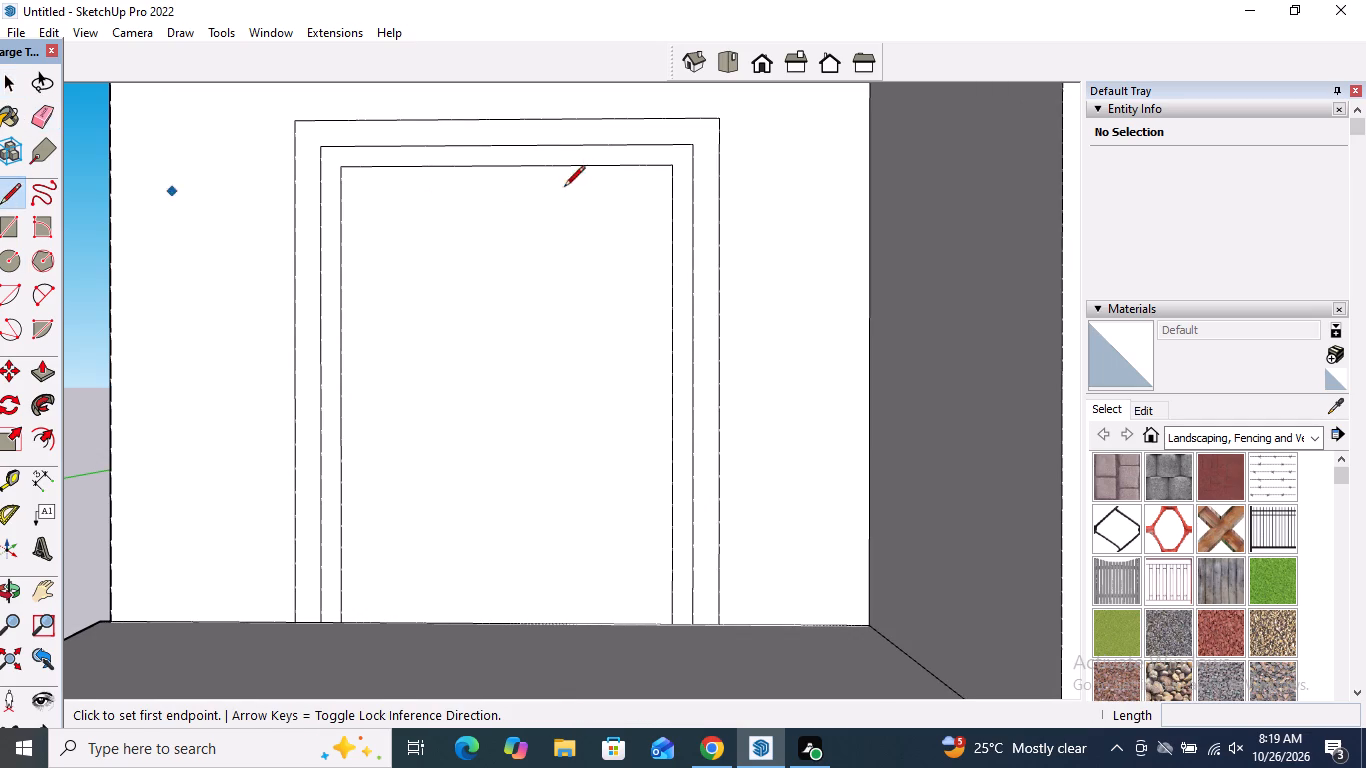
pyautogui.click(507, 170)
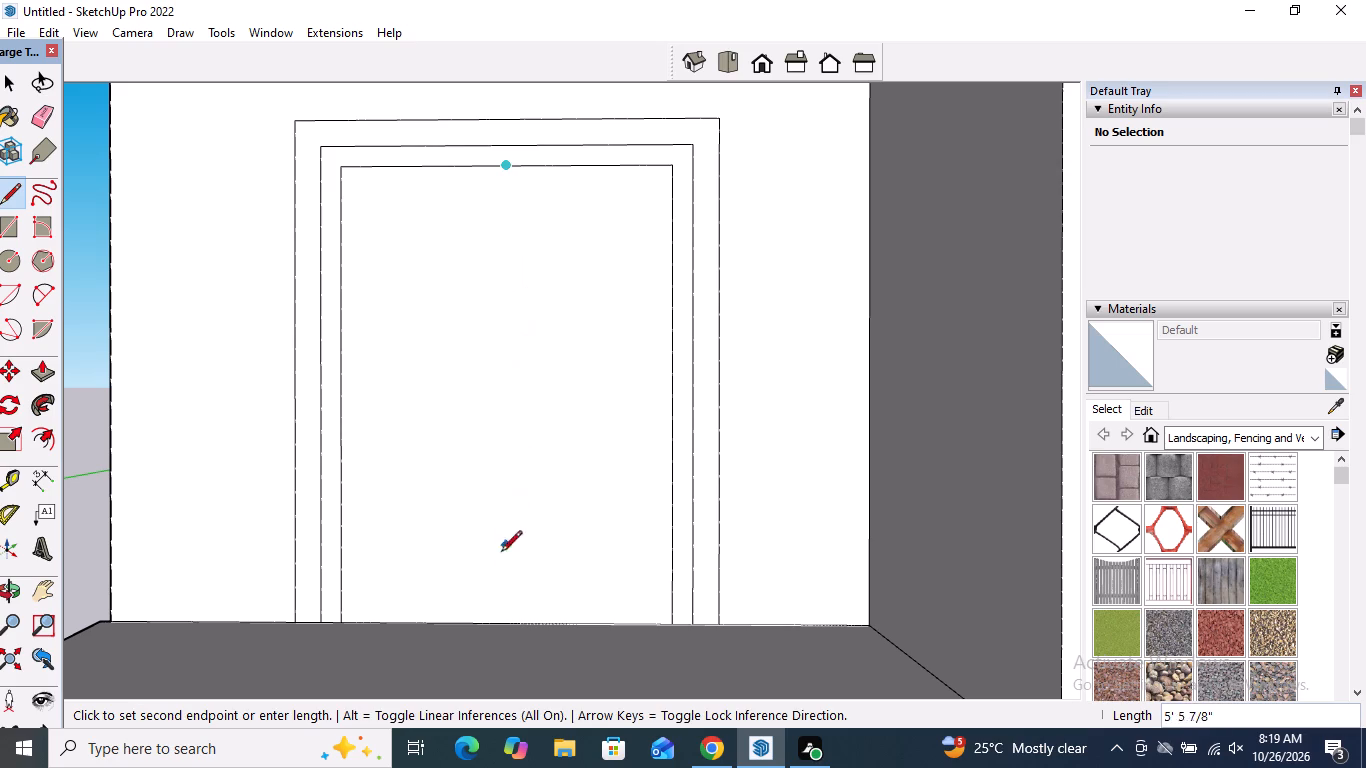
pyautogui.click(503, 622)
# Draw a parallel vertical line about 6' 7 3/16" long just right of the door's centreline, from the inner top edge to the slab.
pyautogui.scroll(6, 495, 144)
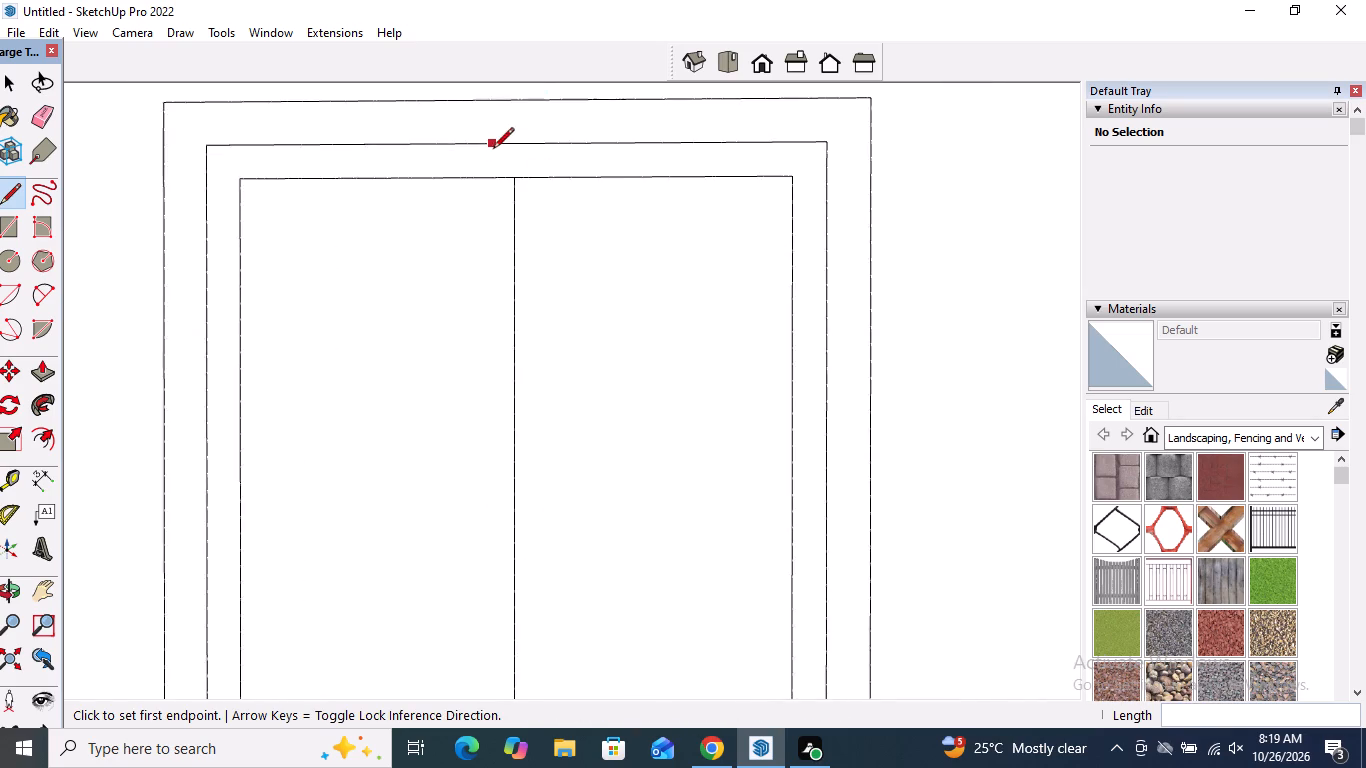
pyautogui.scroll(6, 493, 150)
pyautogui.click(507, 174)
pyautogui.scroll(-8, 506, 181)
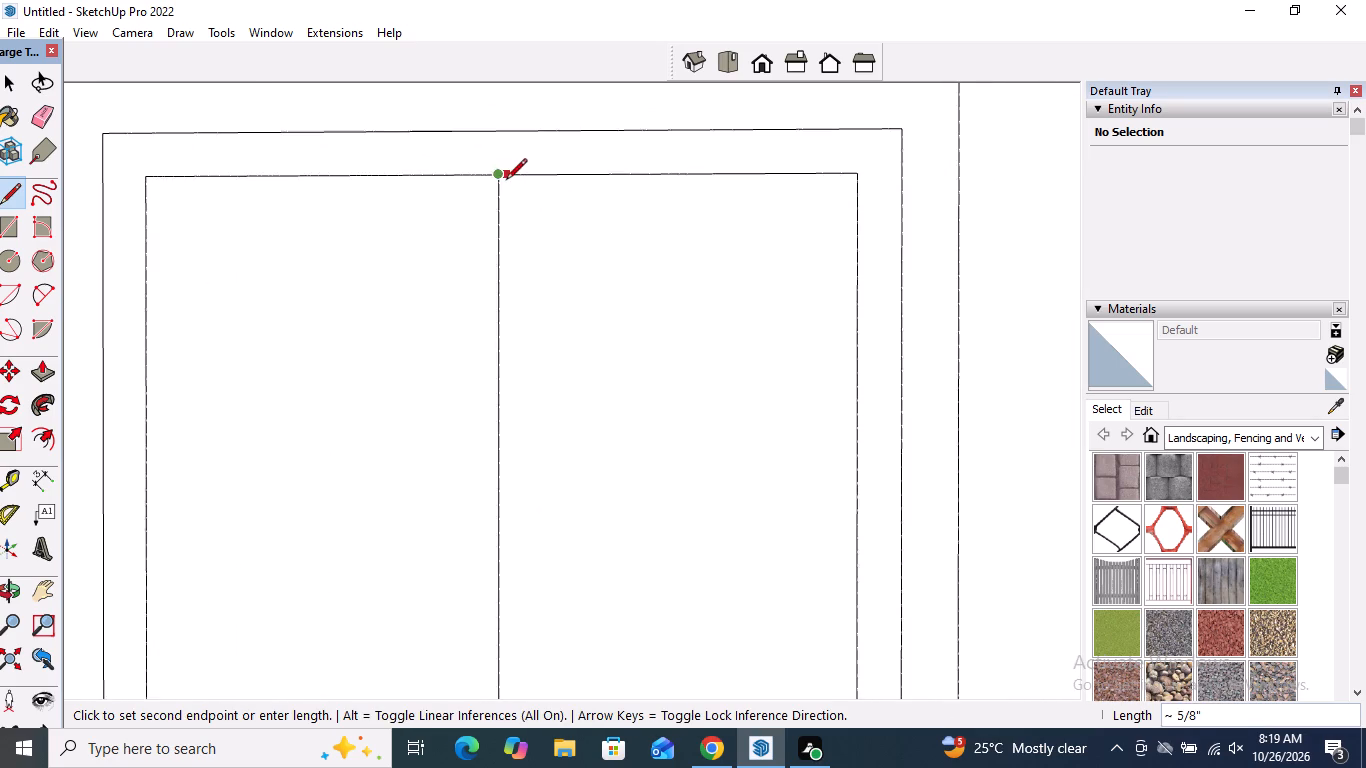
pyautogui.scroll(-3, 506, 181)
pyautogui.scroll(-10, 543, 366)
pyautogui.scroll(5, 535, 527)
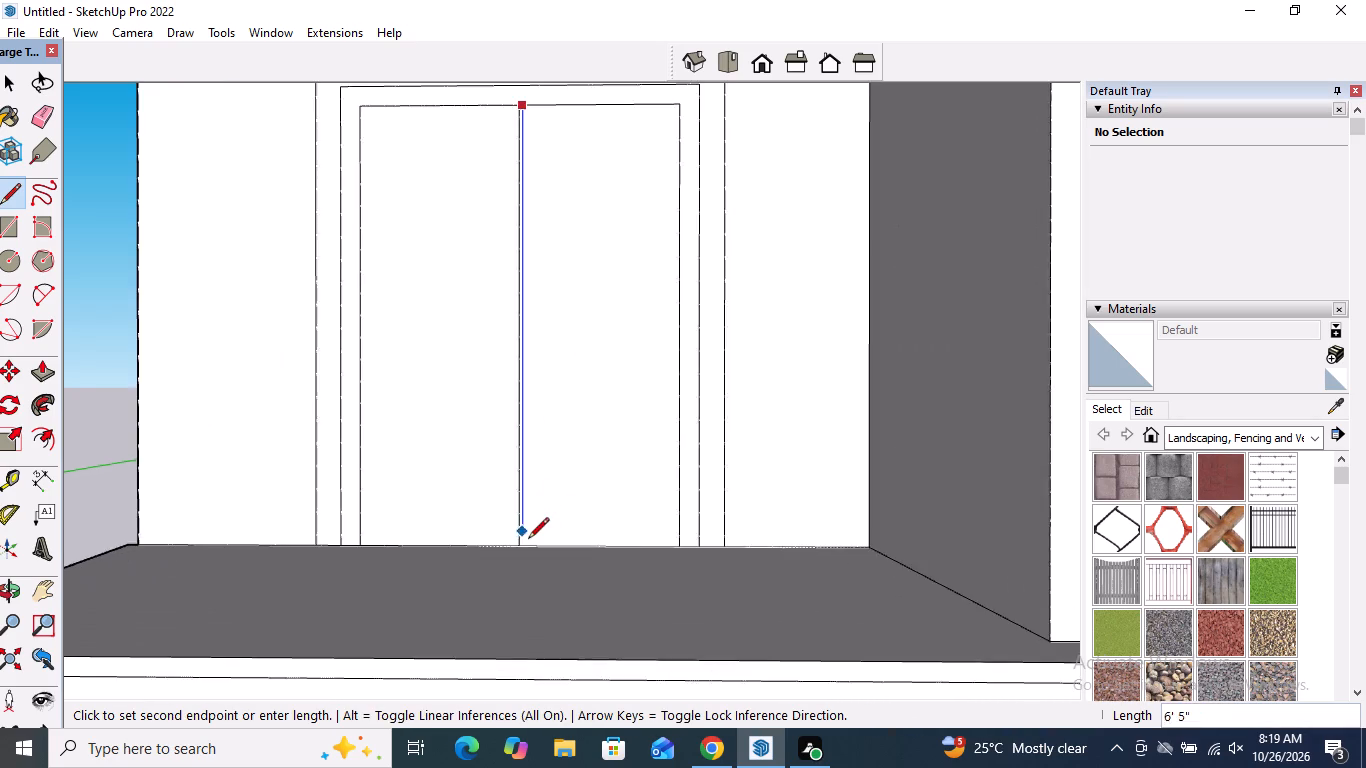
pyautogui.scroll(19, 528, 540)
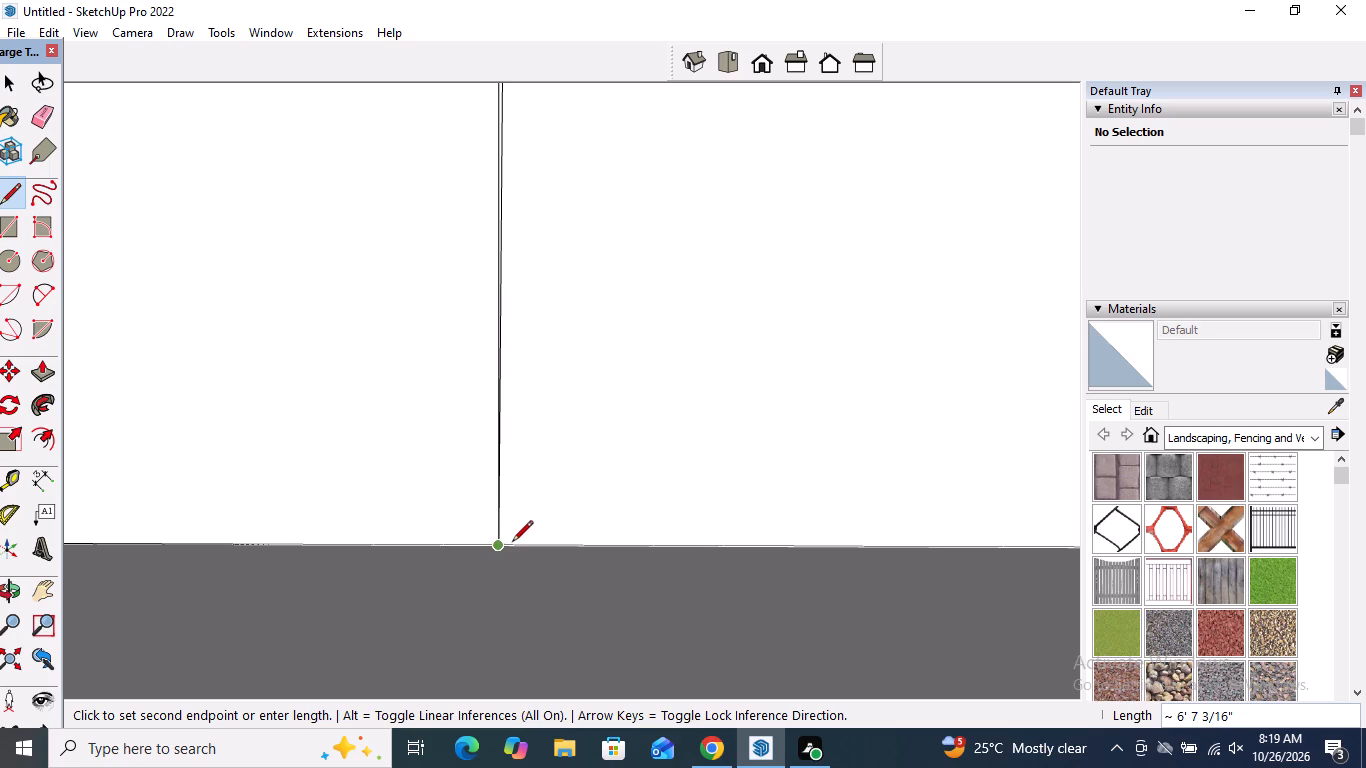
pyautogui.click(521, 543)
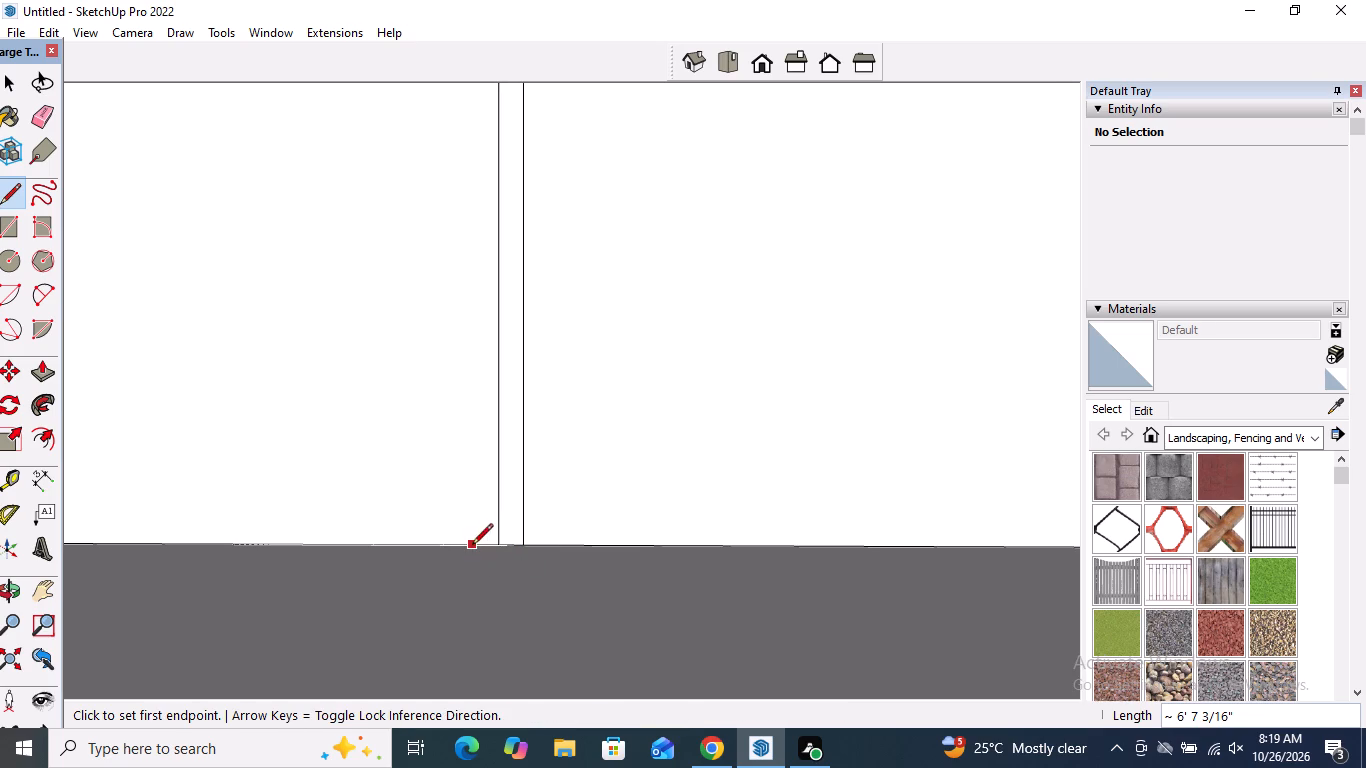
# Draw a matching vertical line about 6' 7 3/16" long just left of the centreline, from the slab to the inner top edge.
pyautogui.click(471, 545)
pyautogui.scroll(-20, 517, 625)
pyautogui.scroll(-5, 517, 625)
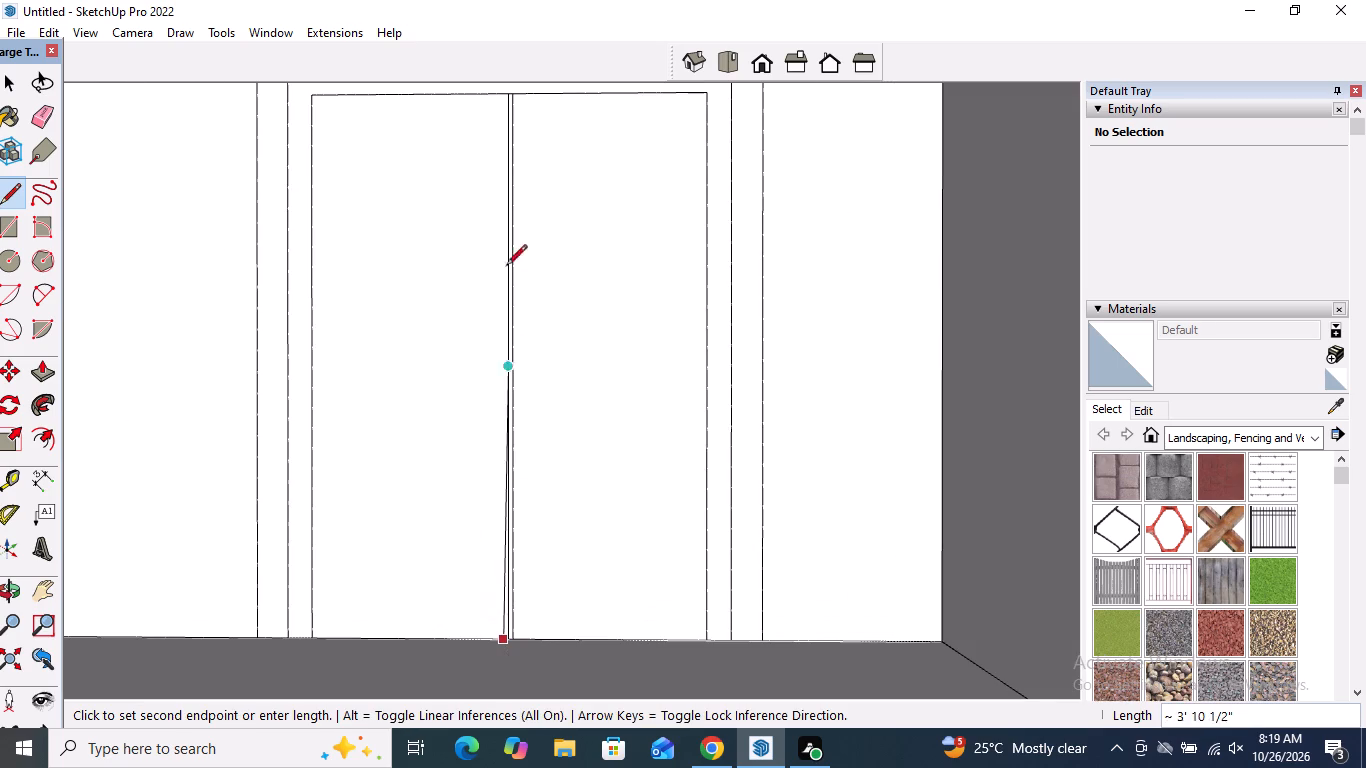
pyautogui.moveTo(498, 174); pyautogui.dragTo(472, 383, button='middle')
pyautogui.scroll(-5, 476, 368)
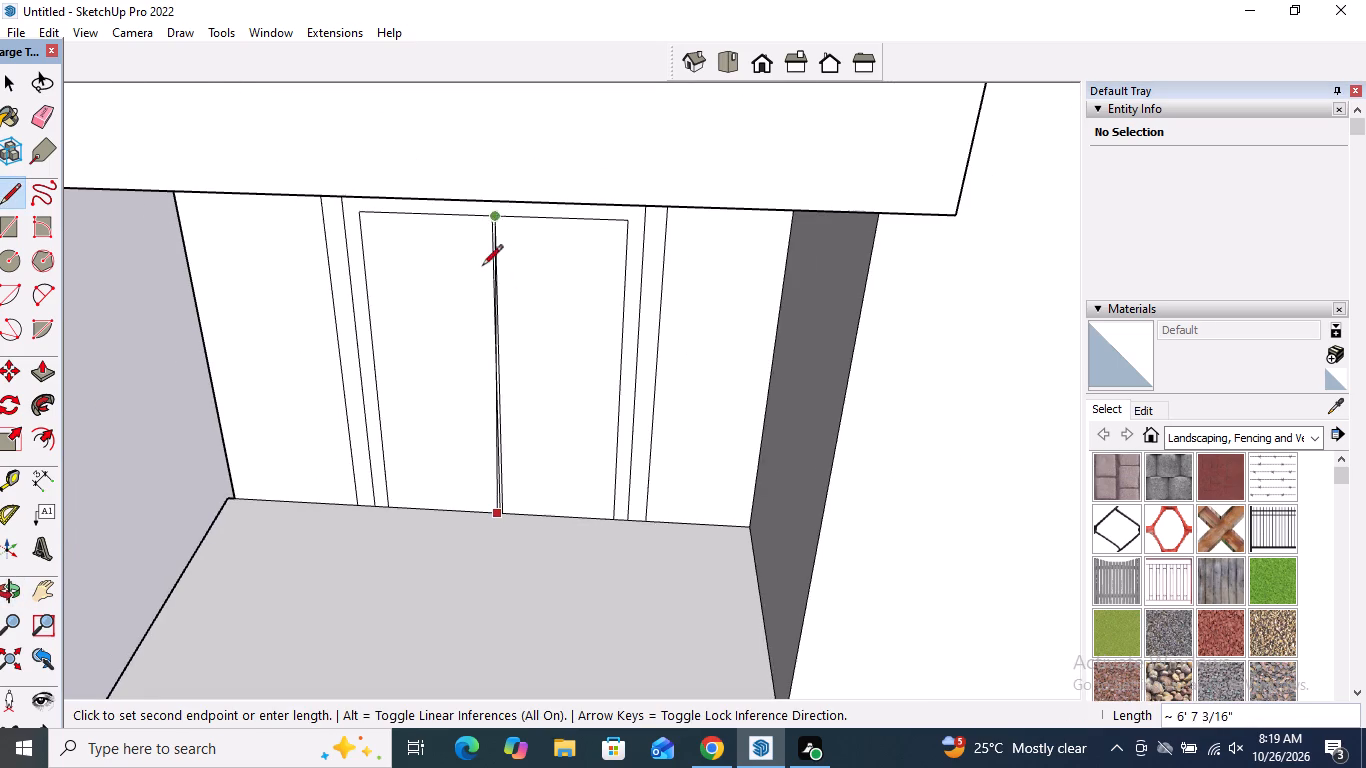
pyautogui.moveTo(481, 277); pyautogui.dragTo(516, 139, button='middle')
pyautogui.scroll(14, 517, 141)
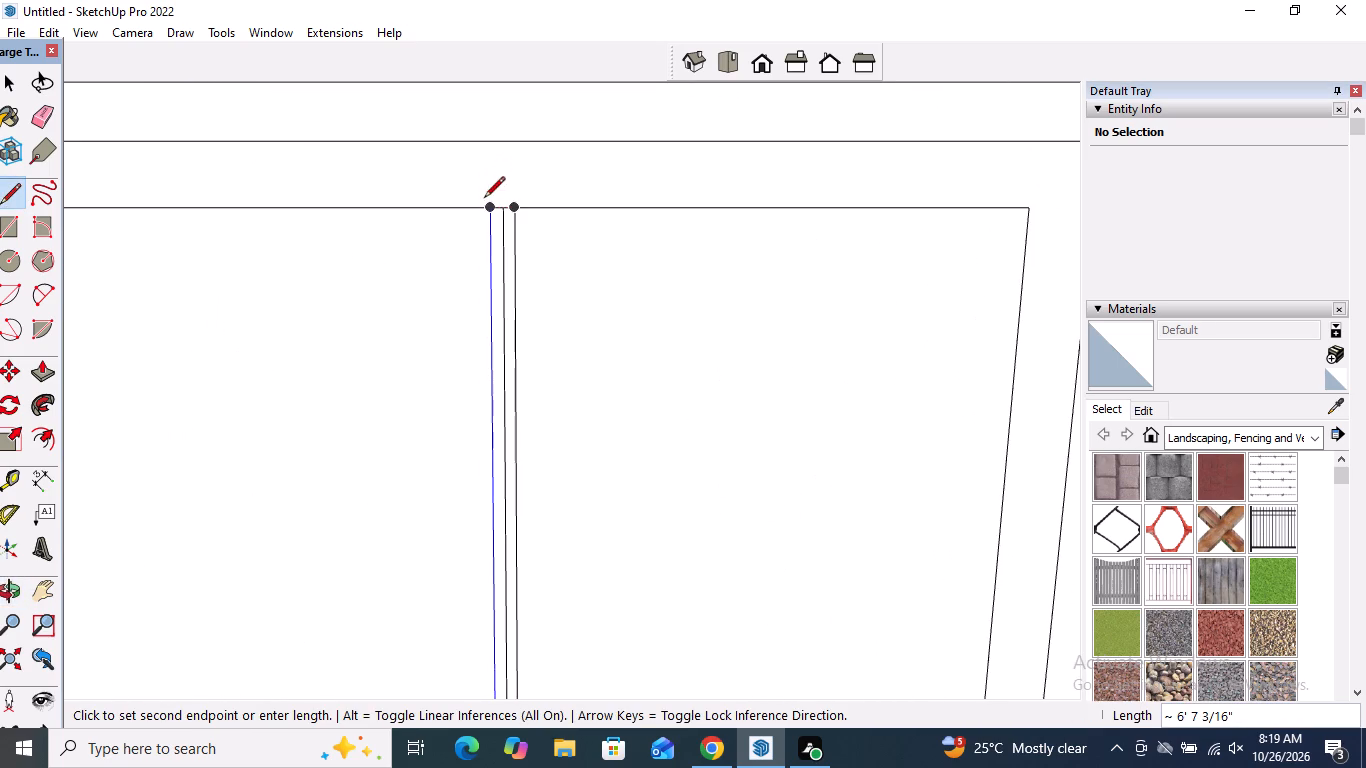
pyautogui.click(486, 209)
# Delete the door's original centreline, leaving a narrow strip between the two leaves.
pyautogui.press('space')
pyautogui.click(503, 234)
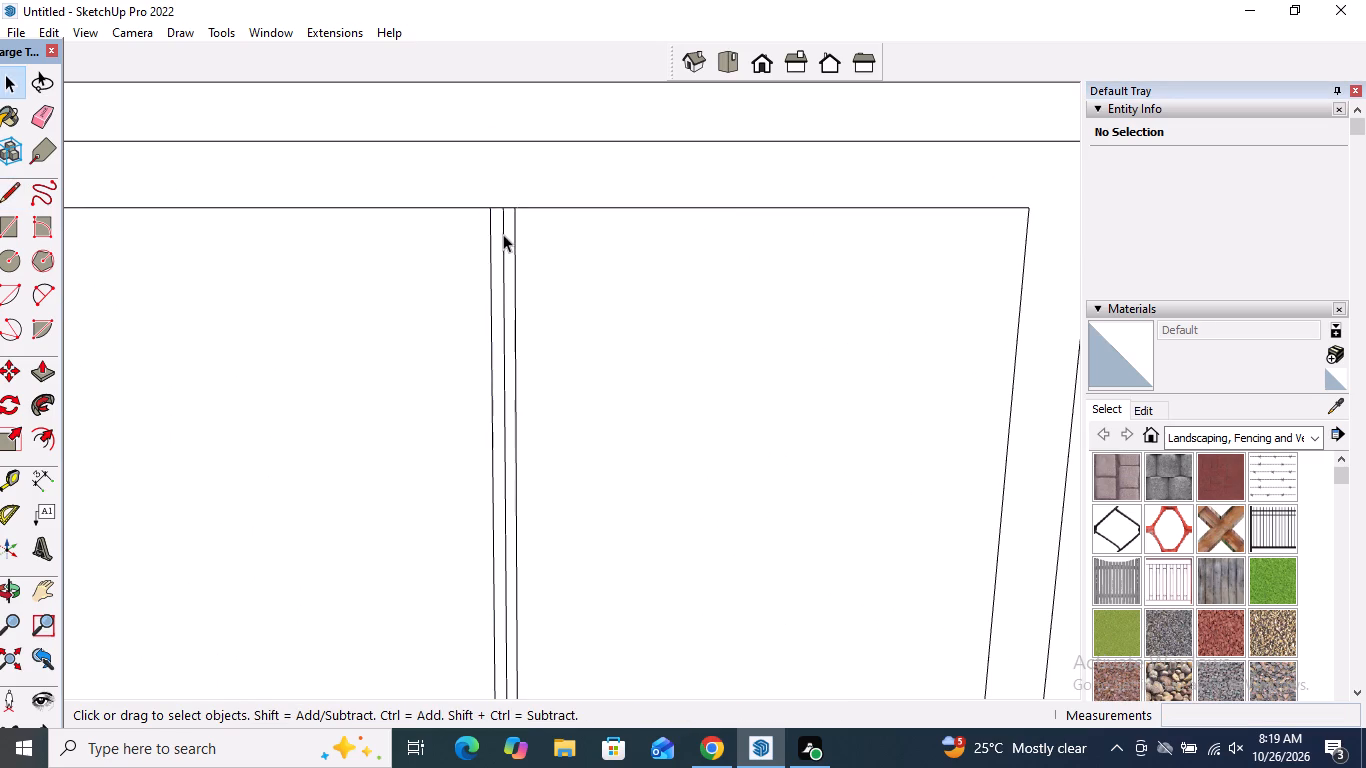
pyautogui.press('Delete')
pyautogui.scroll(-15, 503, 234)
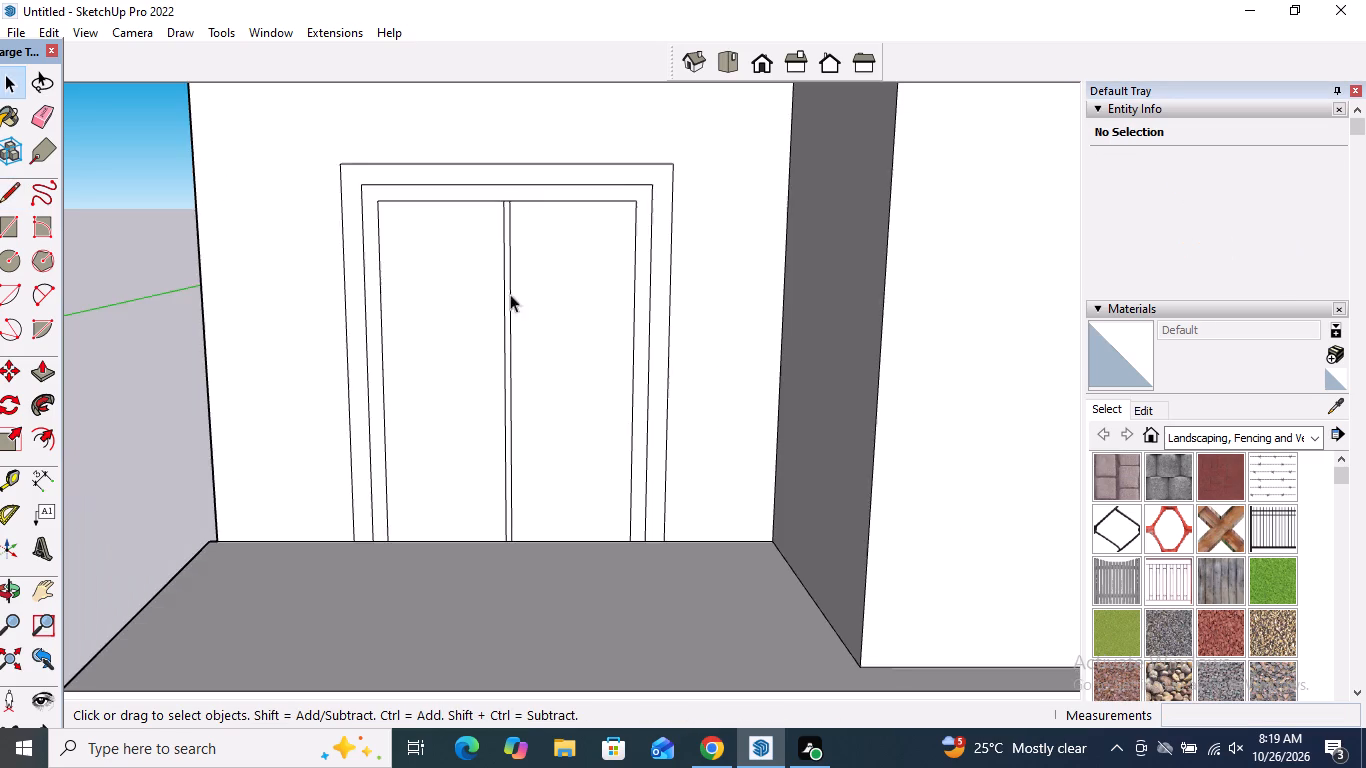
pyautogui.moveTo(527, 358); pyautogui.dragTo(530, 296, button='middle')
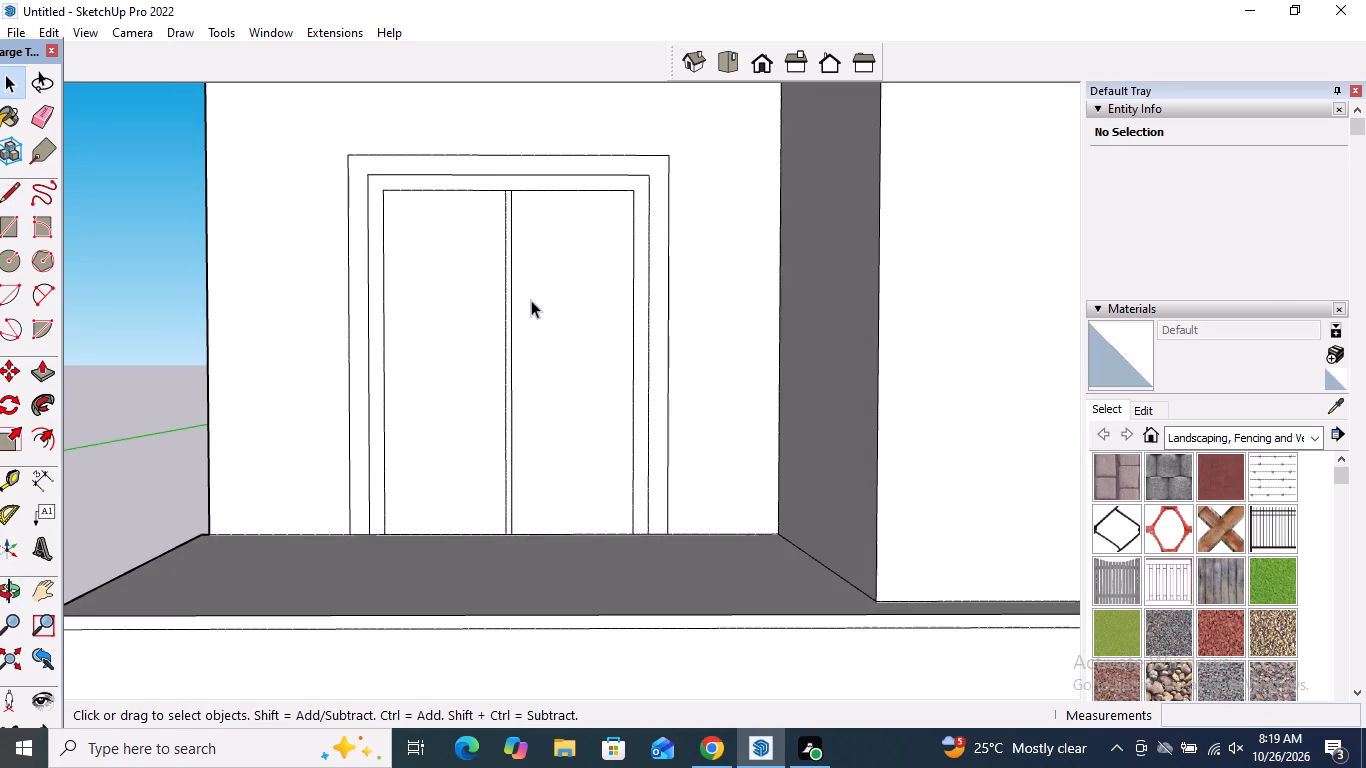
# Push the right-hand leaf of the upstairs double door inward by about 1 15/16".
pyautogui.moveTo(531, 300); pyautogui.dragTo(531, 299, button='middle')
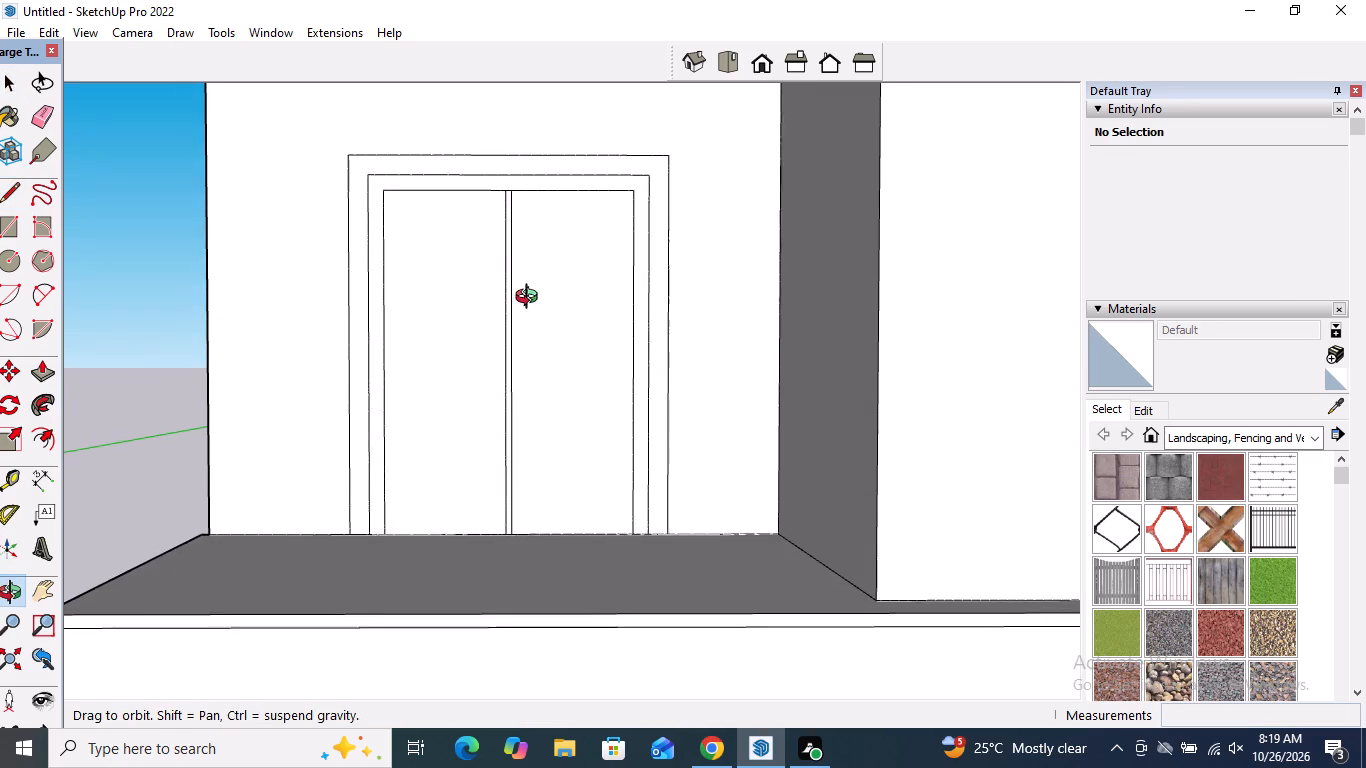
pyautogui.moveTo(531, 299); pyautogui.dragTo(478, 280, button='middle')
pyautogui.scroll(1, 478, 281)
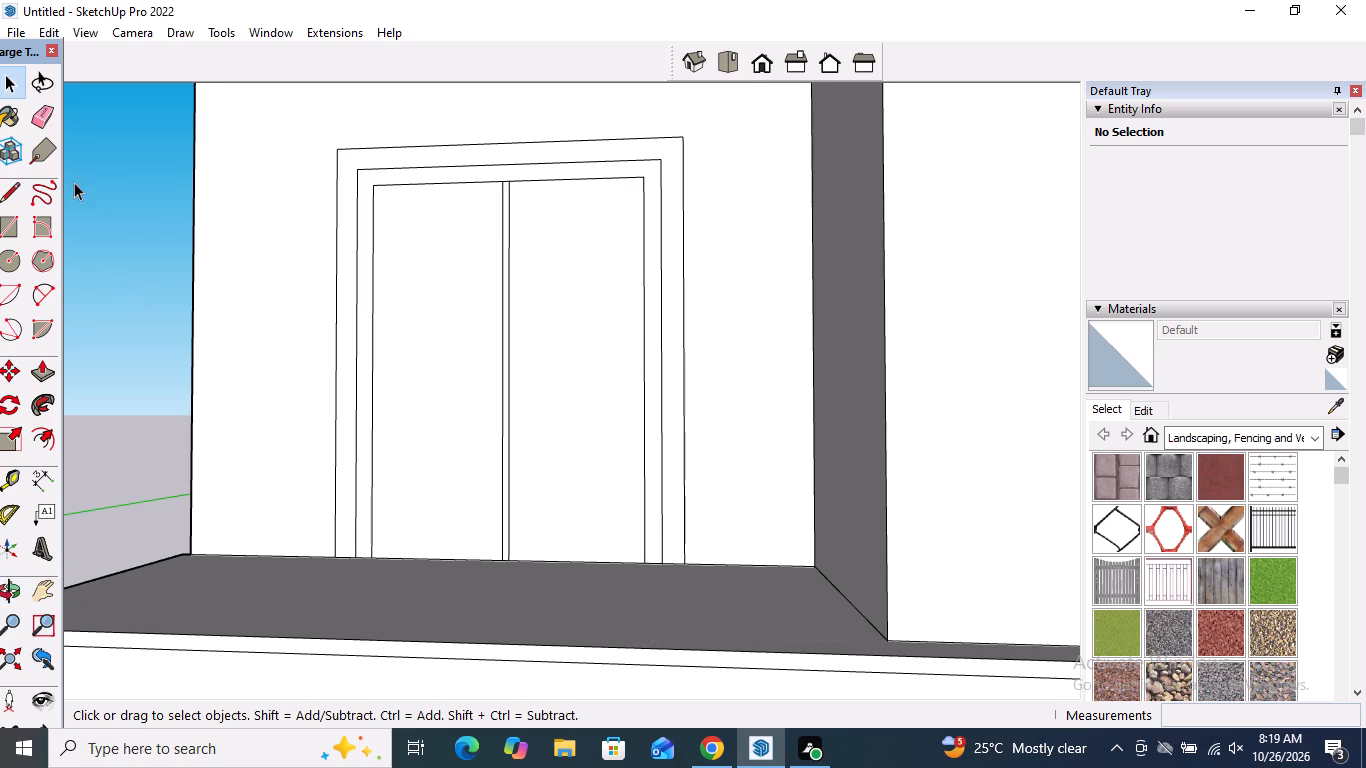
pyautogui.click(31, 371)
pyautogui.click(582, 388)
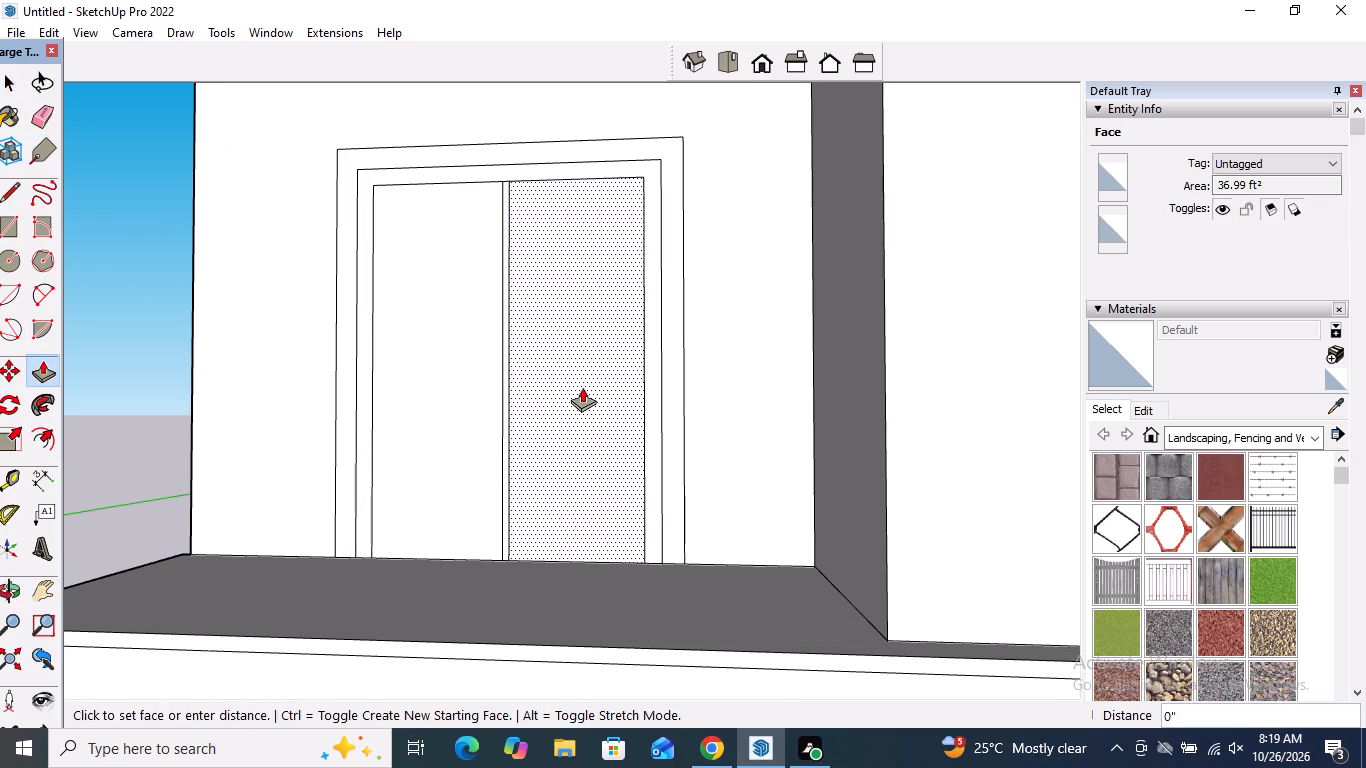
pyautogui.click(584, 385)
pyautogui.scroll(-3, 449, 358)
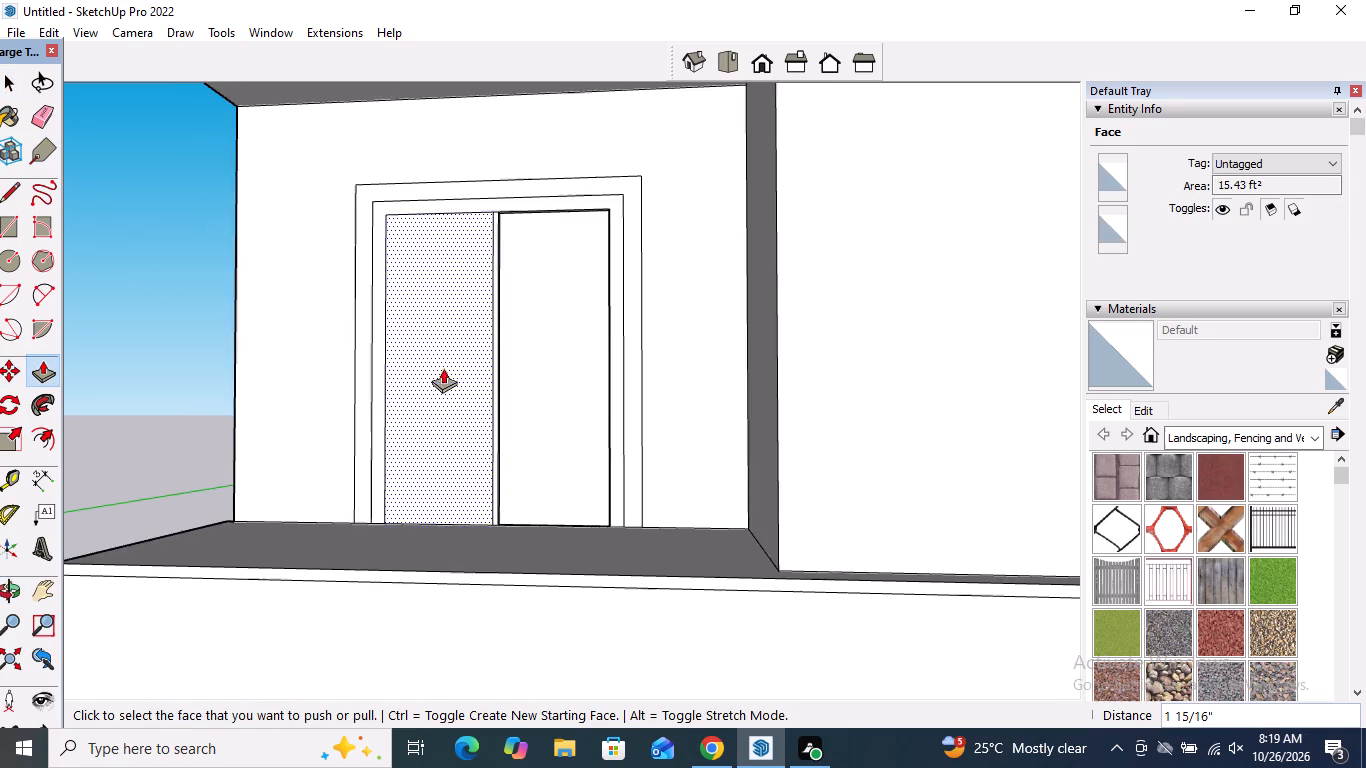
pyautogui.scroll(-7, 443, 368)
pyautogui.press('space')
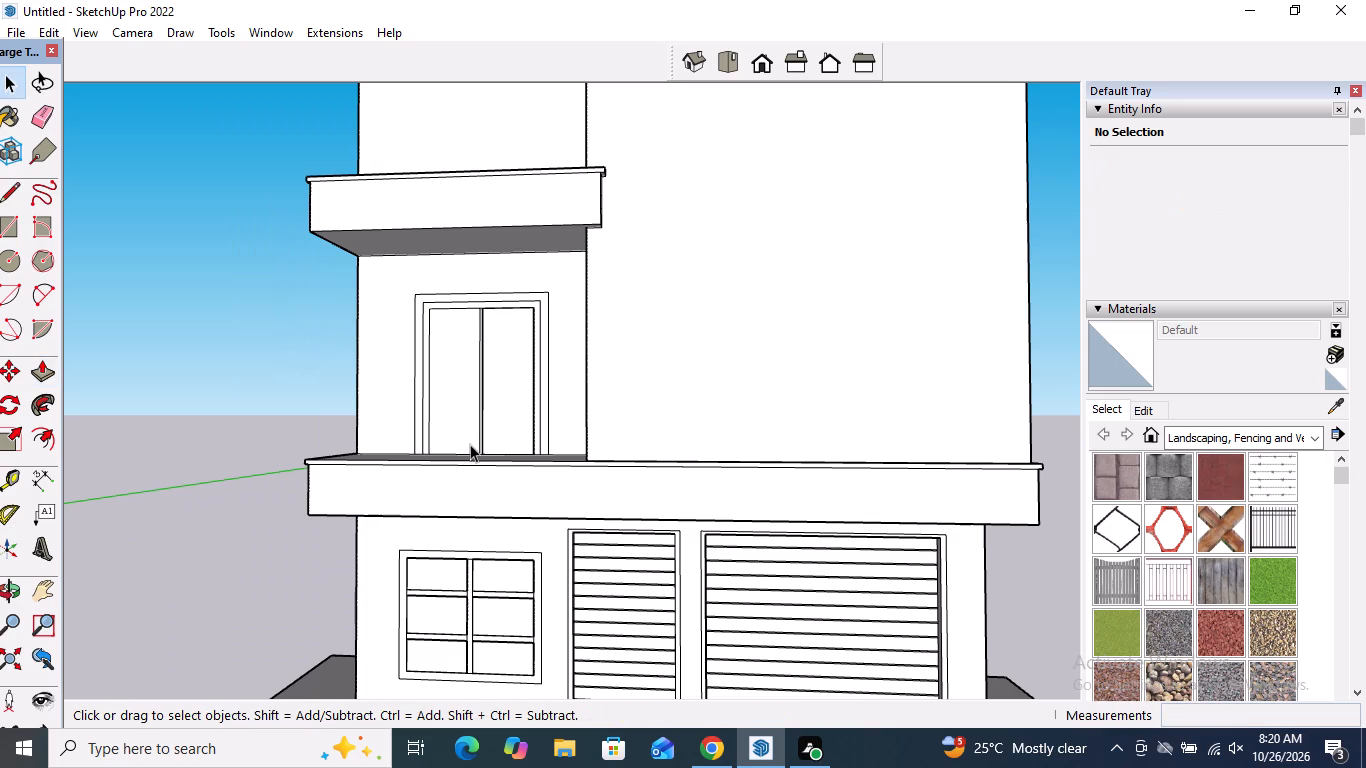
# Outline a rectangular soffit area about 9' 8 11/16" by 5' 4 5/8" on the underside of the slab above the door.
pyautogui.moveTo(550, 319); pyautogui.dragTo(598, 161, button='middle')
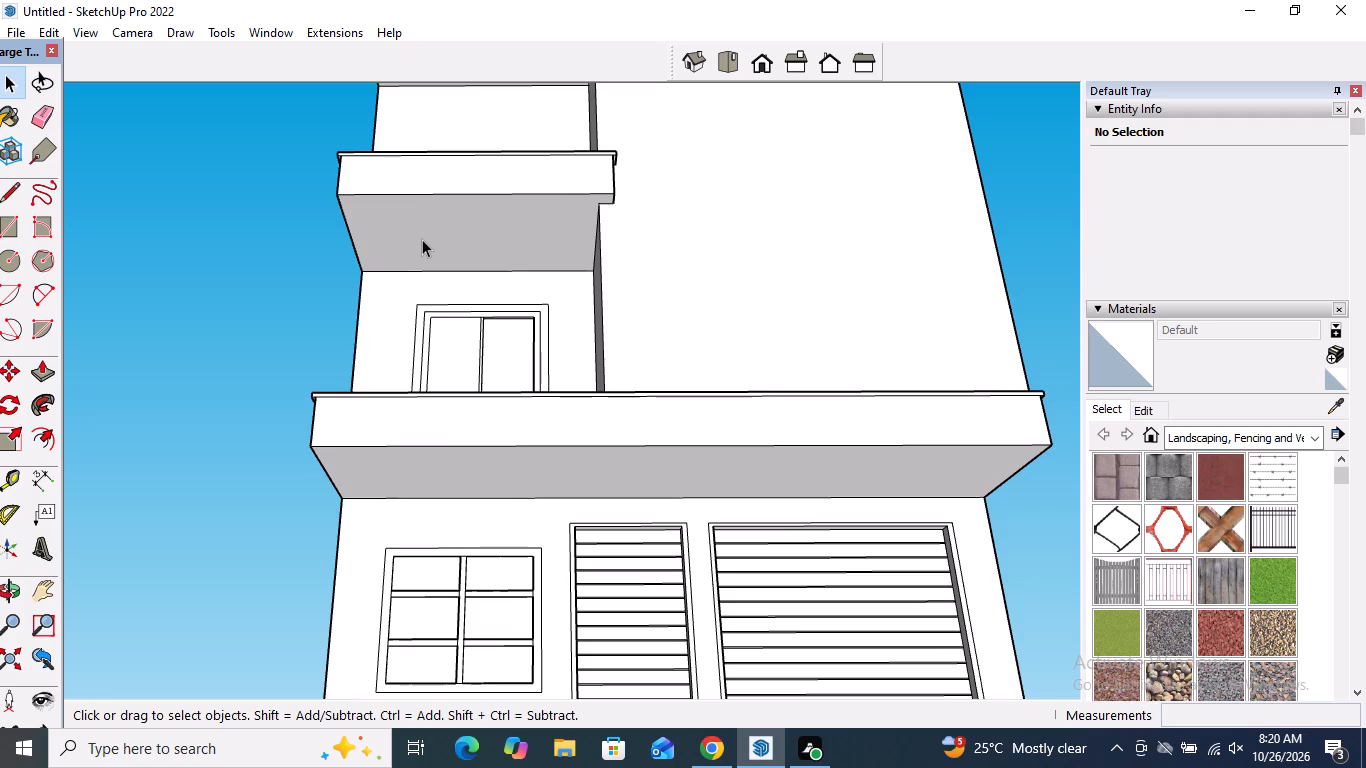
pyautogui.moveTo(422, 237); pyautogui.dragTo(457, 139, button='middle')
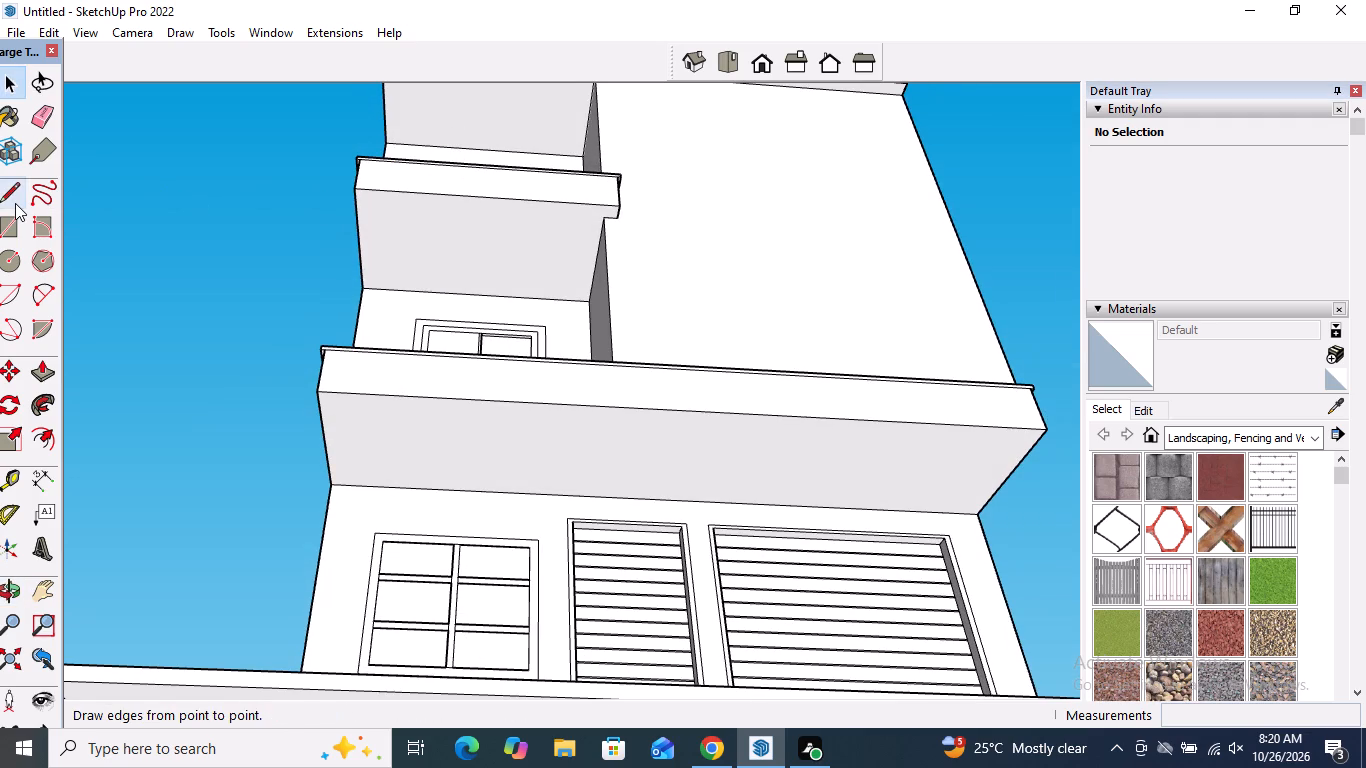
pyautogui.click(15, 203)
pyautogui.scroll(3, 428, 189)
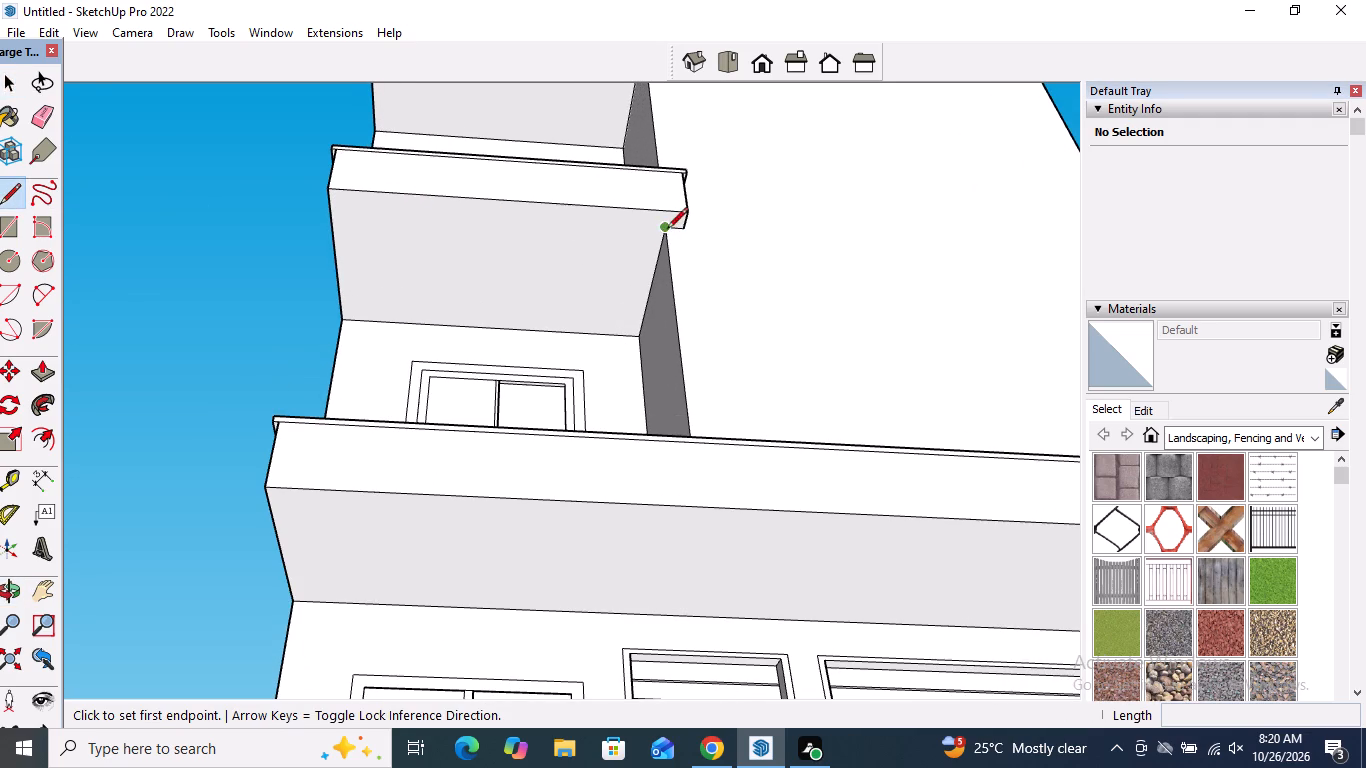
pyautogui.moveTo(667, 227); pyautogui.dragTo(646, 239)
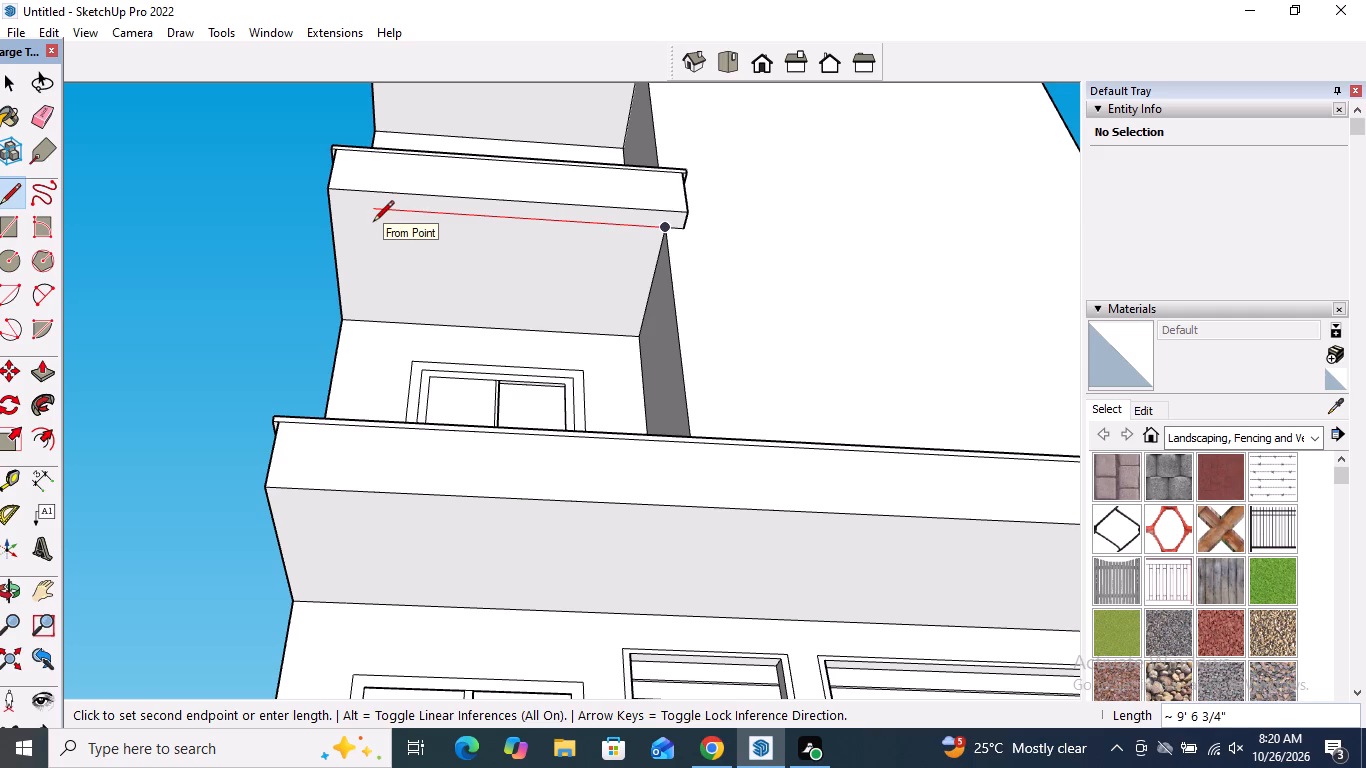
pyautogui.click(368, 222)
pyautogui.click(369, 319)
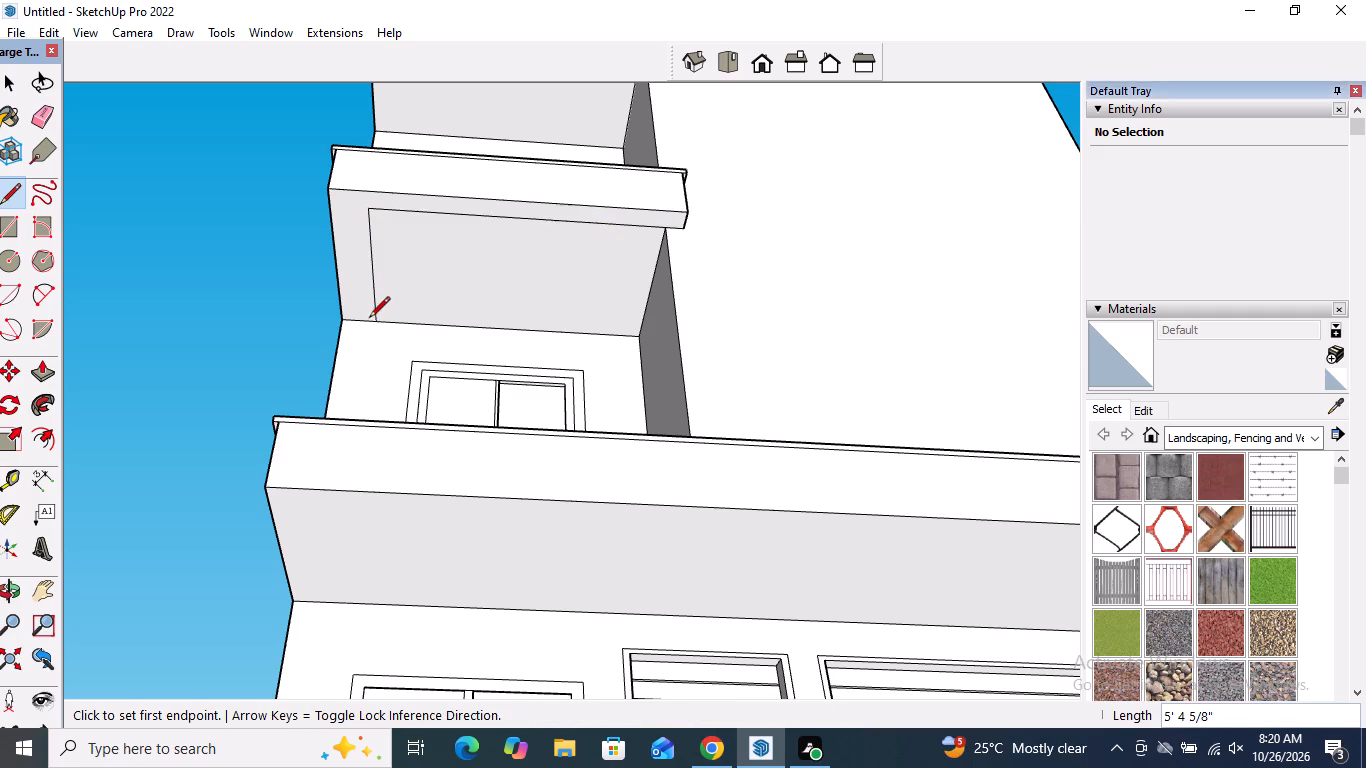
pyautogui.press('space')
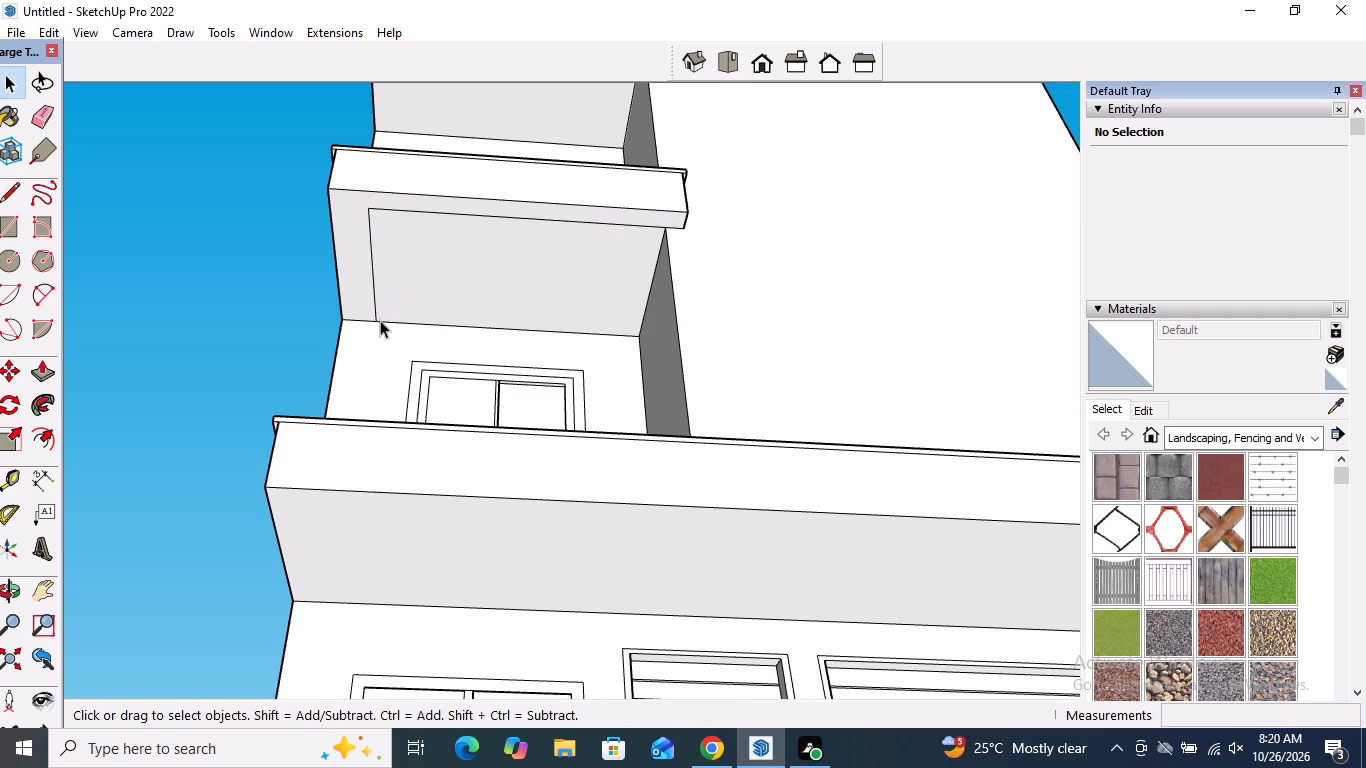
# Push the outlined soffit area up into the slab by about 4 1/4".
pyautogui.click(37, 375)
pyautogui.click(461, 296)
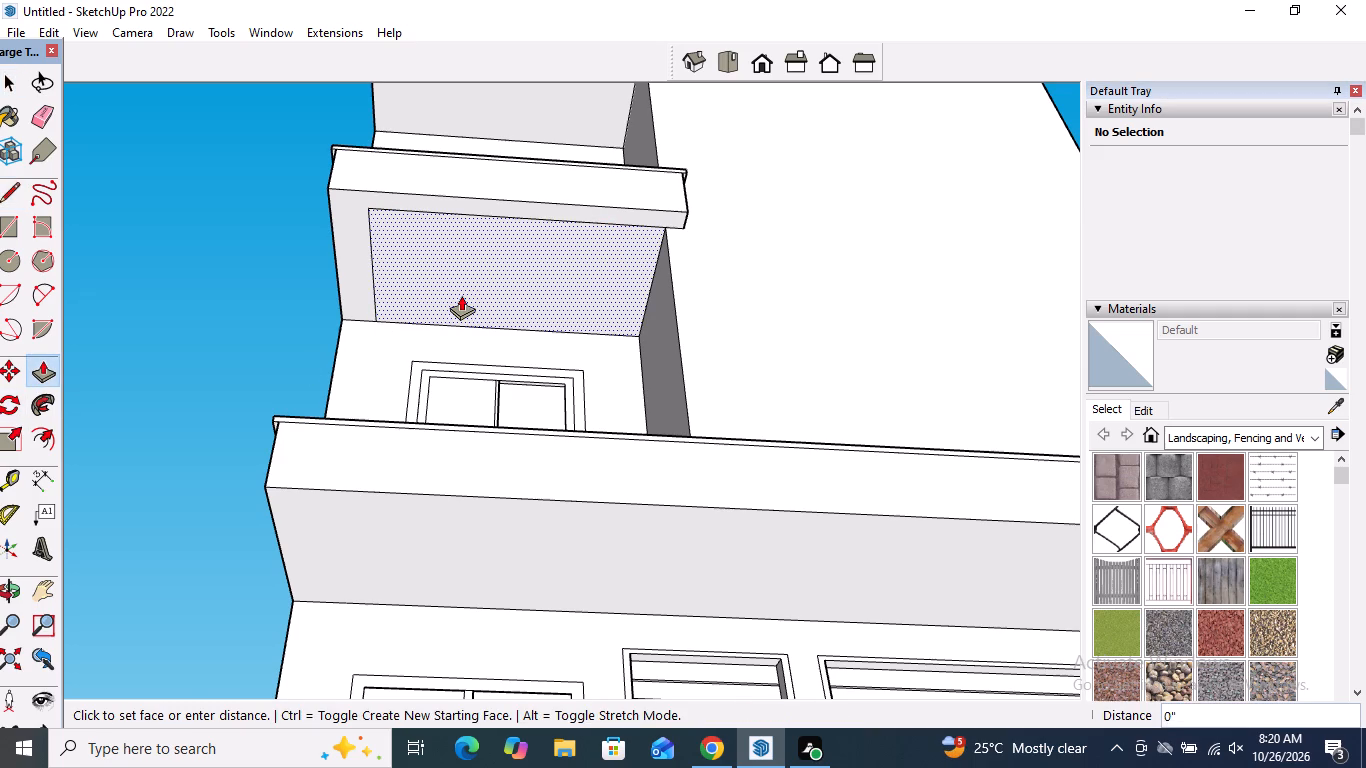
pyautogui.click(463, 289)
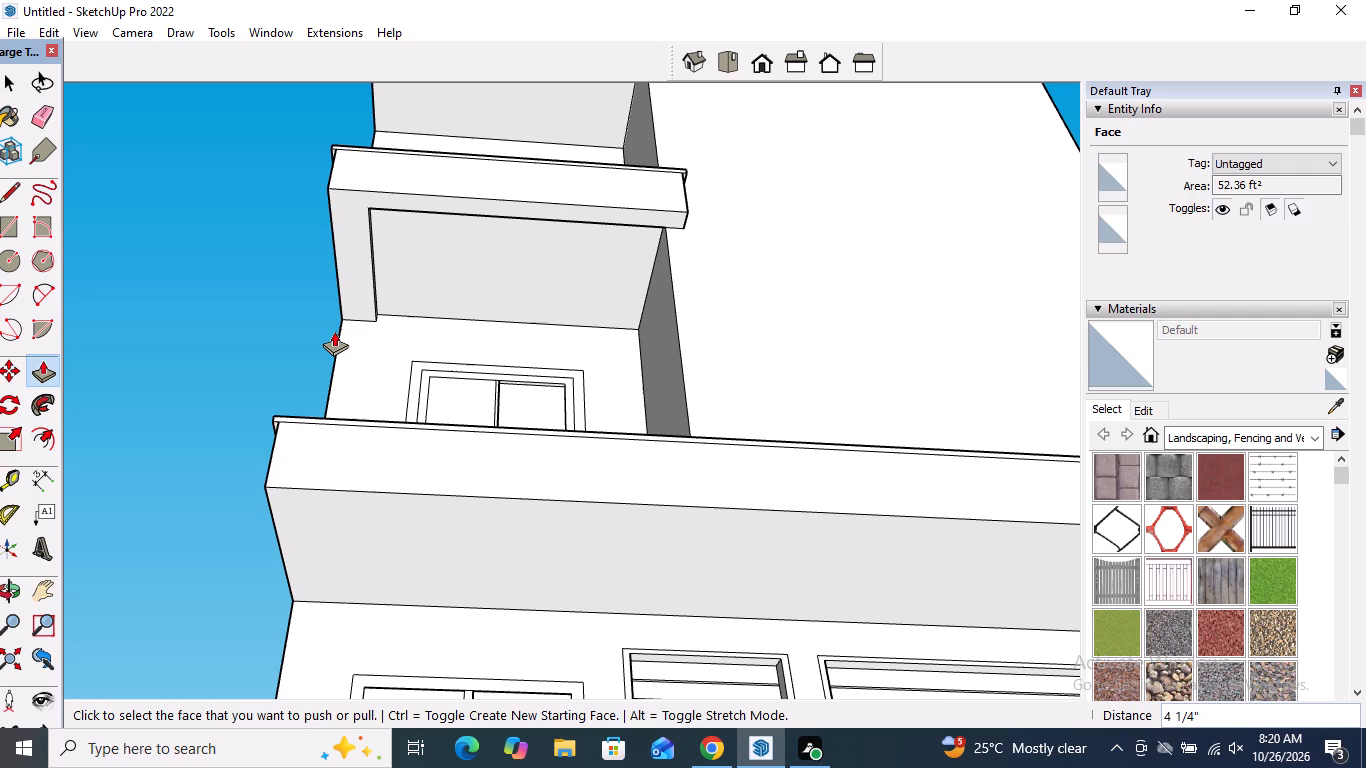
pyautogui.press('space')
# Pull the outer frame of the double door out from the wall by about 3 5/16".
pyautogui.scroll(-4, 245, 283)
pyautogui.moveTo(452, 295); pyautogui.dragTo(433, 519, button='middle')
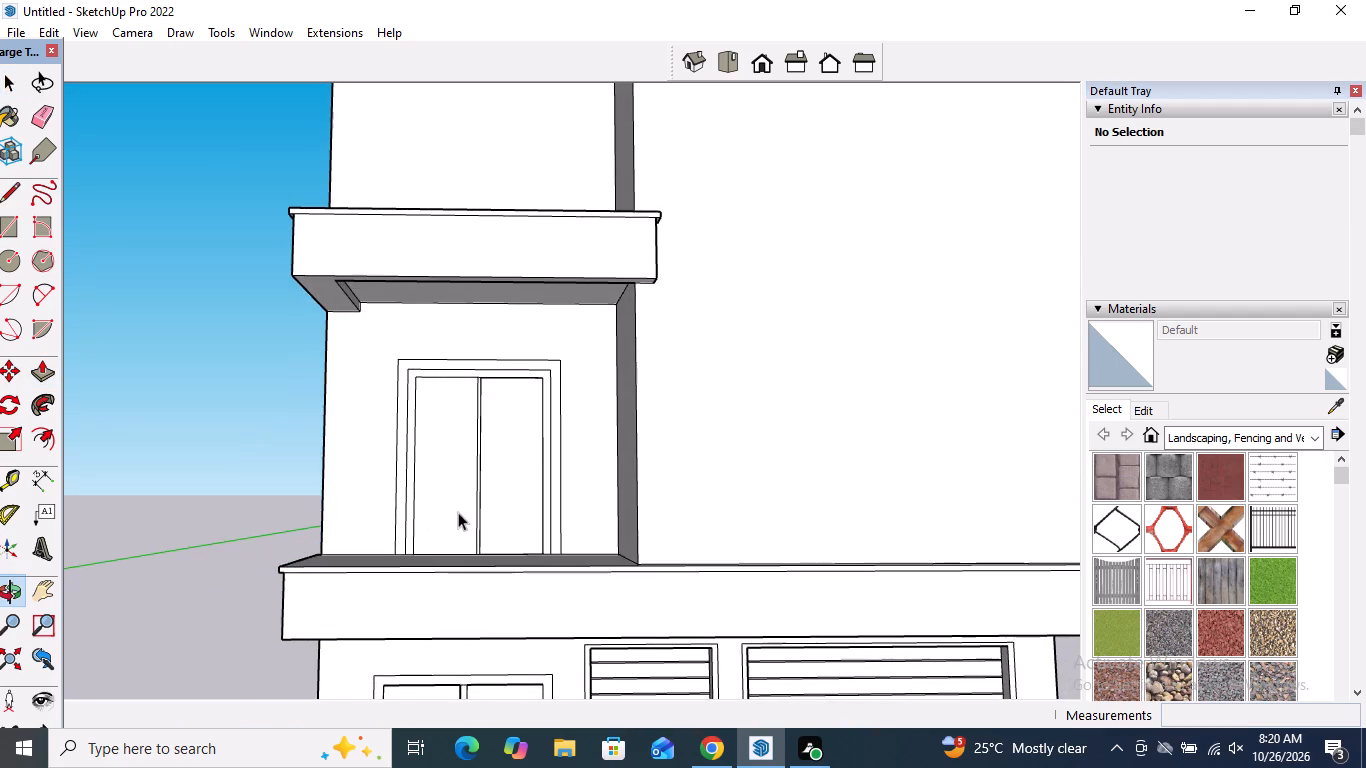
pyautogui.moveTo(458, 508); pyautogui.dragTo(458, 552, button='middle')
pyautogui.scroll(4, 472, 524)
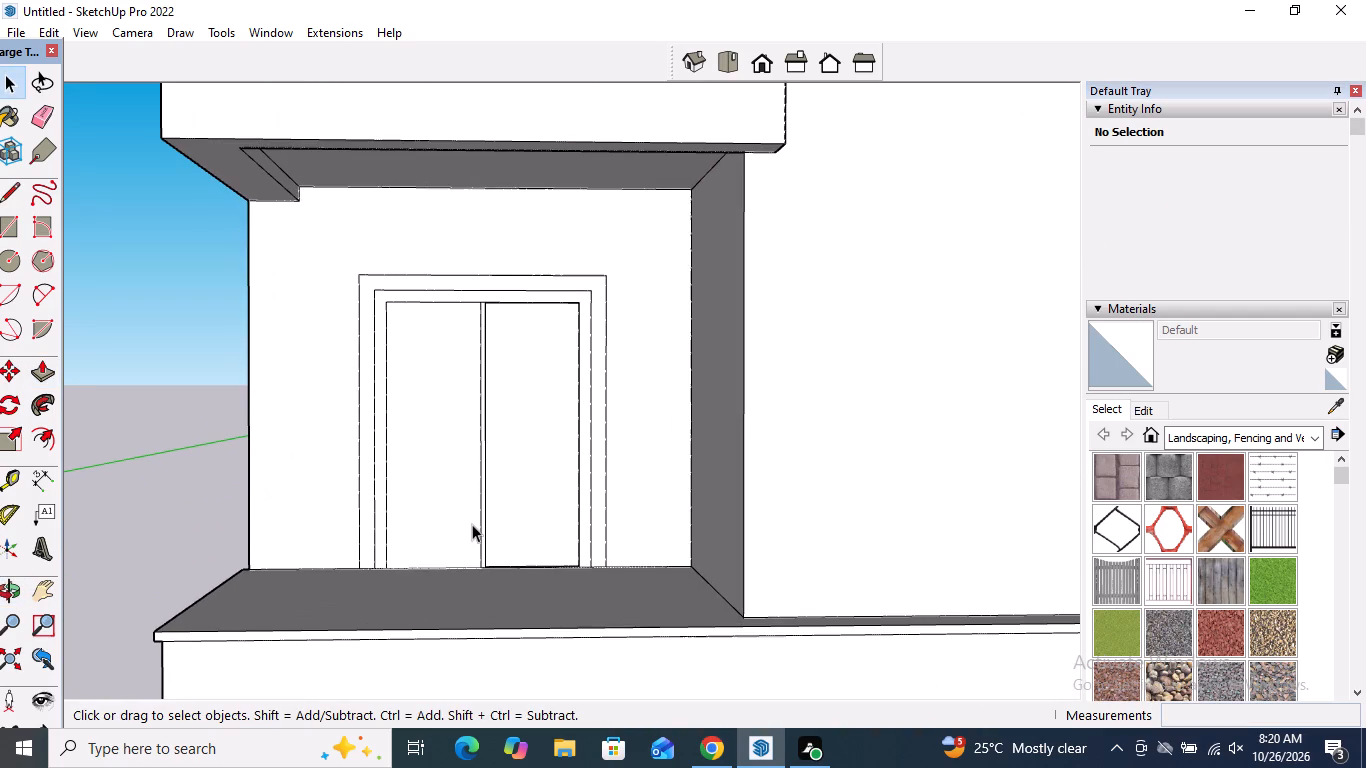
pyautogui.moveTo(472, 520); pyautogui.dragTo(428, 548, button='middle')
pyautogui.scroll(1, 430, 548)
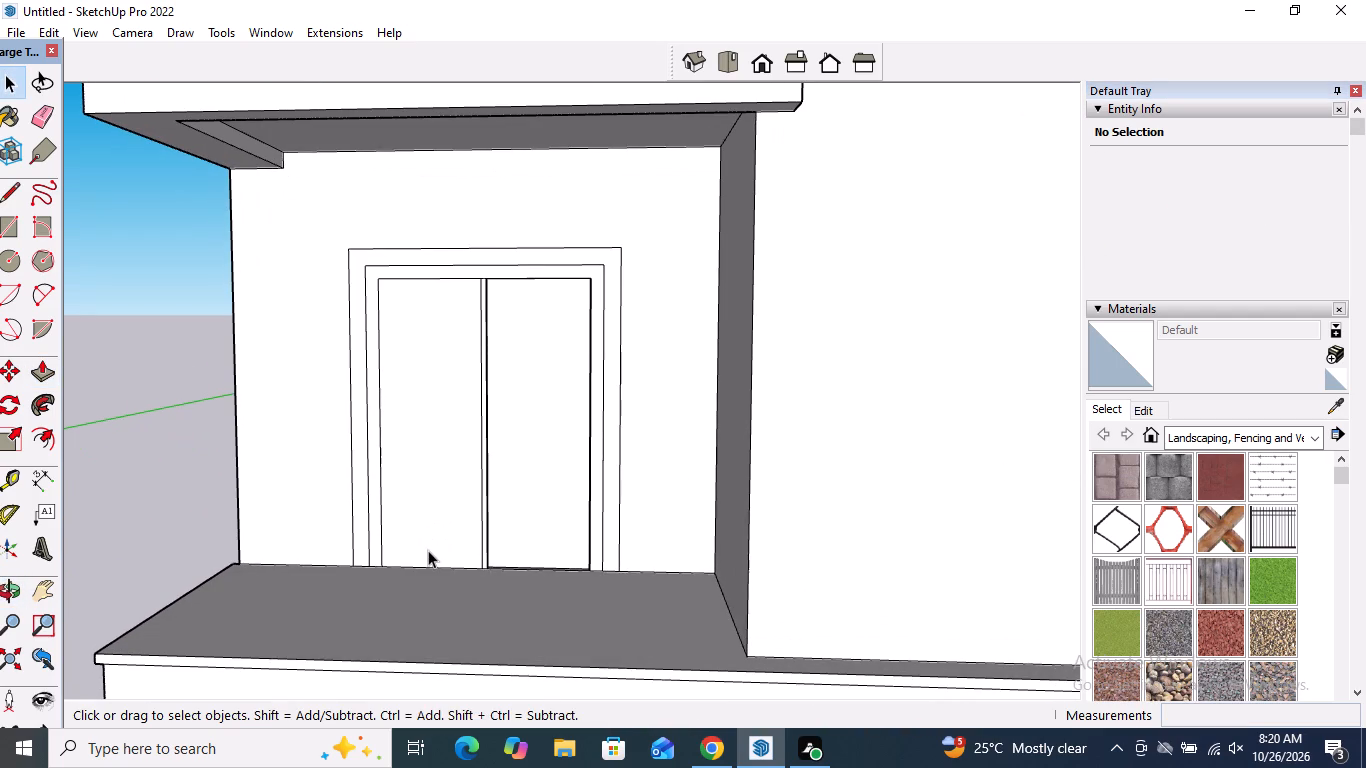
pyautogui.click(56, 375)
pyautogui.moveTo(559, 337); pyautogui.dragTo(457, 410, button='middle')
pyautogui.scroll(3, 602, 269)
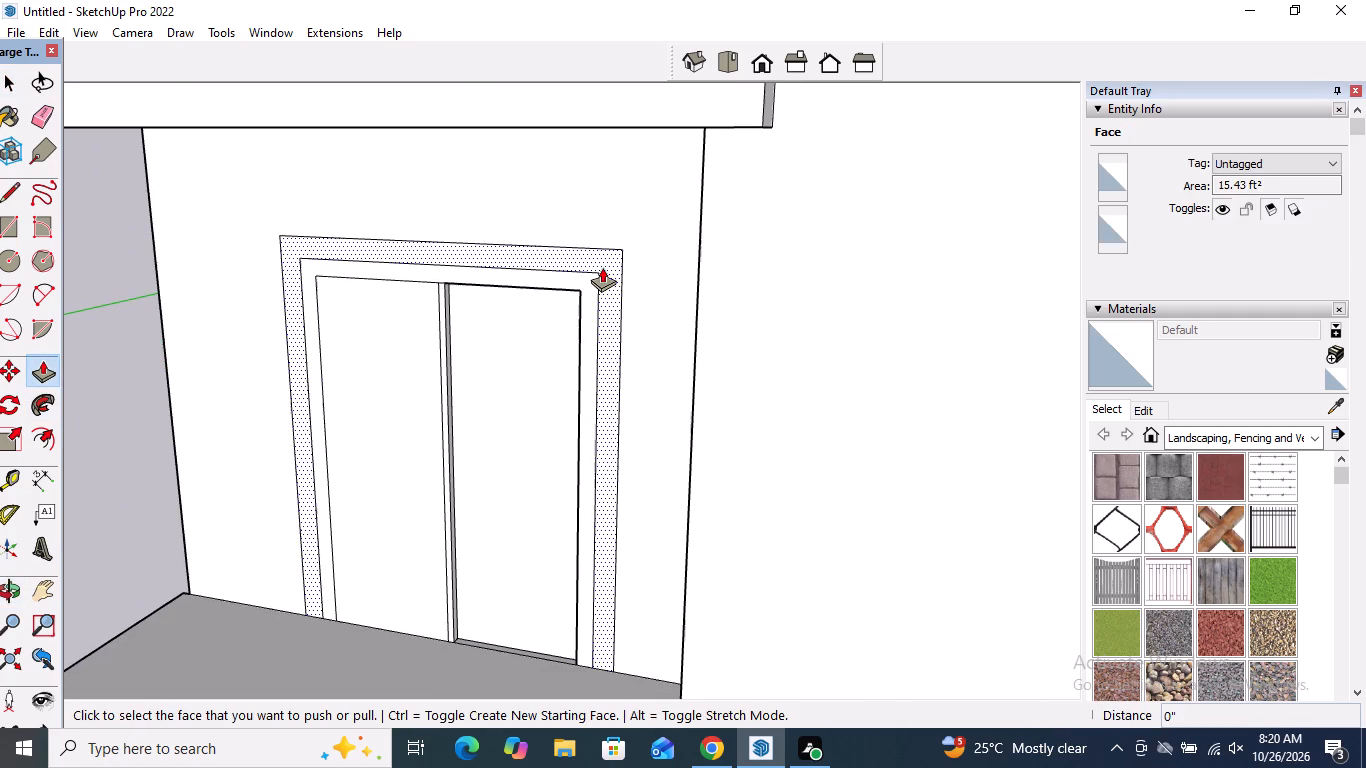
pyautogui.click(602, 266)
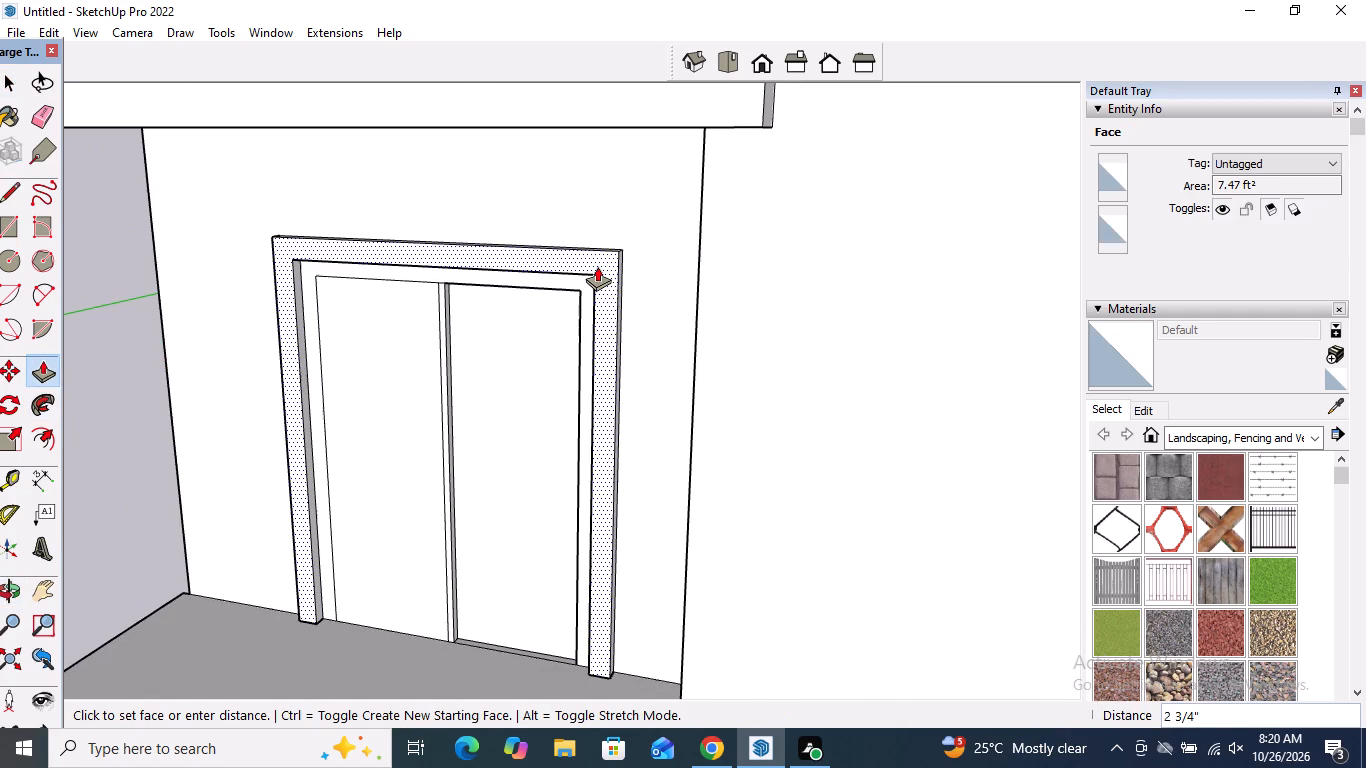
pyautogui.click(596, 266)
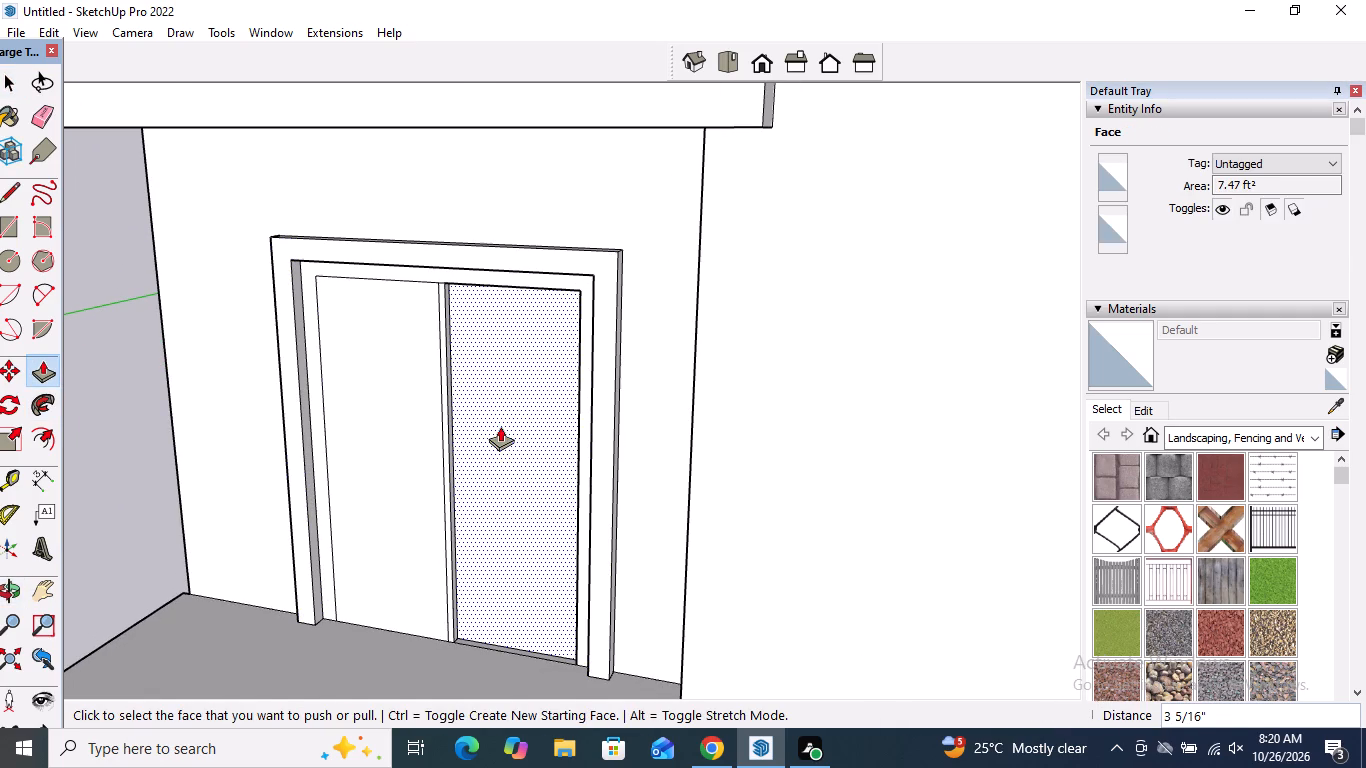
pyautogui.moveTo(535, 389); pyautogui.dragTo(566, 356, button='middle')
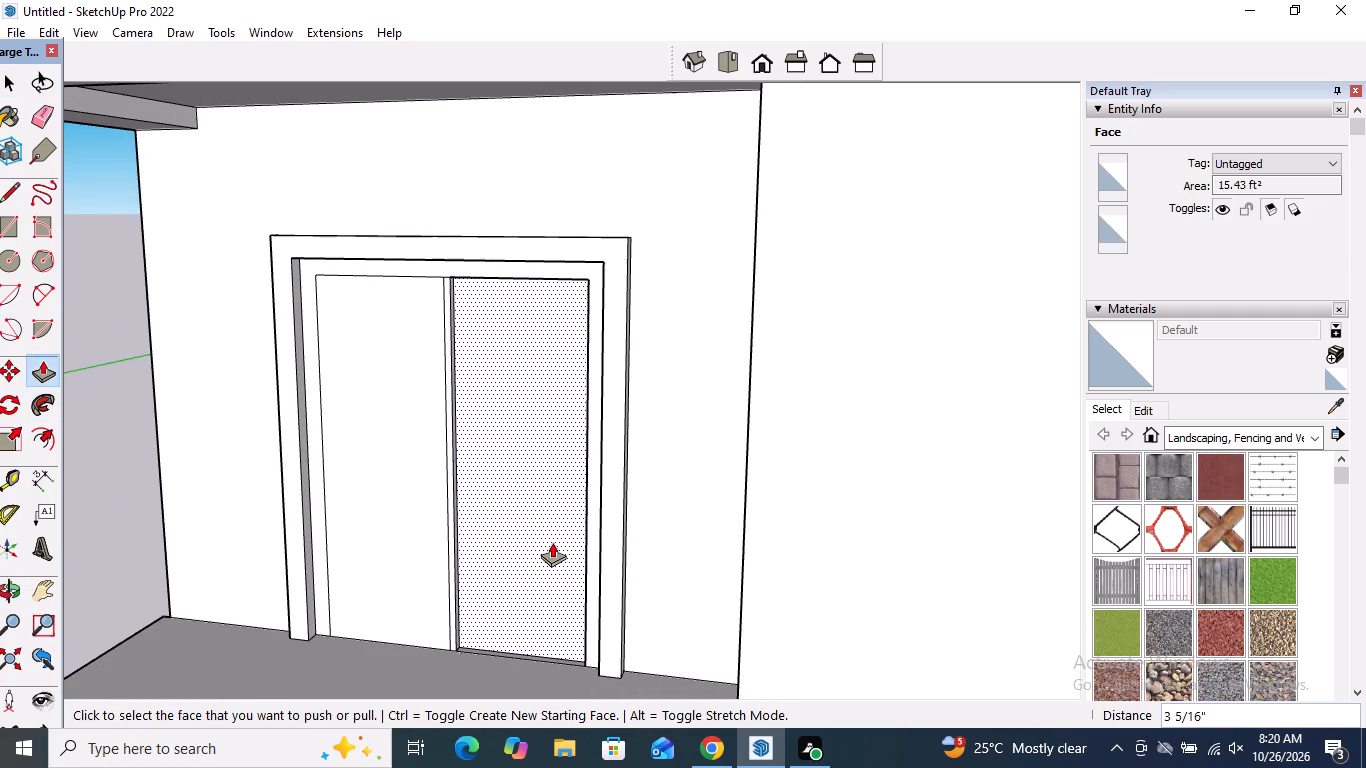
pyautogui.press('space')
# Copy the soffit recess's 5' 4 5/8" inner edge about 9' 8 11/16" to the opposite wall, divided into 10 equal spacings.
pyautogui.scroll(-1, 552, 542)
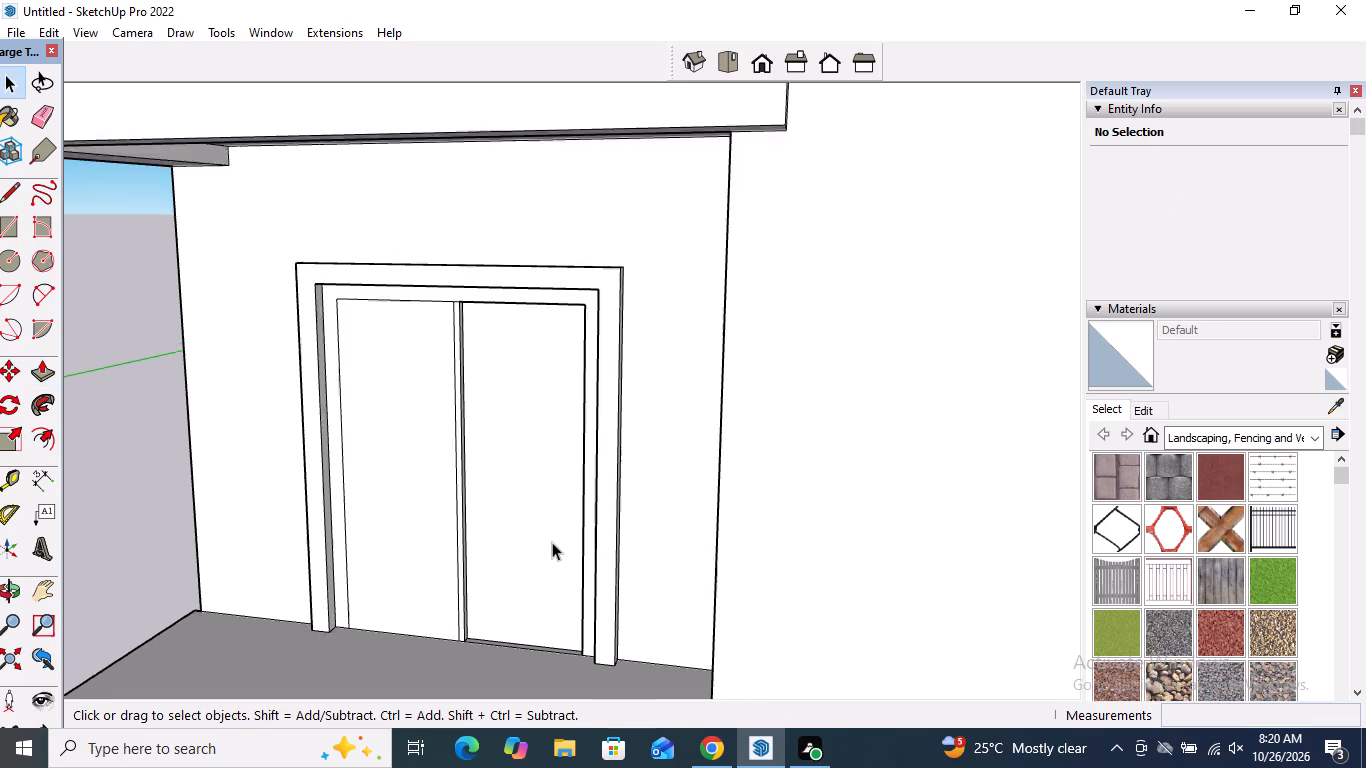
pyautogui.scroll(-1, 552, 542)
pyautogui.moveTo(572, 517); pyautogui.dragTo(677, 295, button='middle')
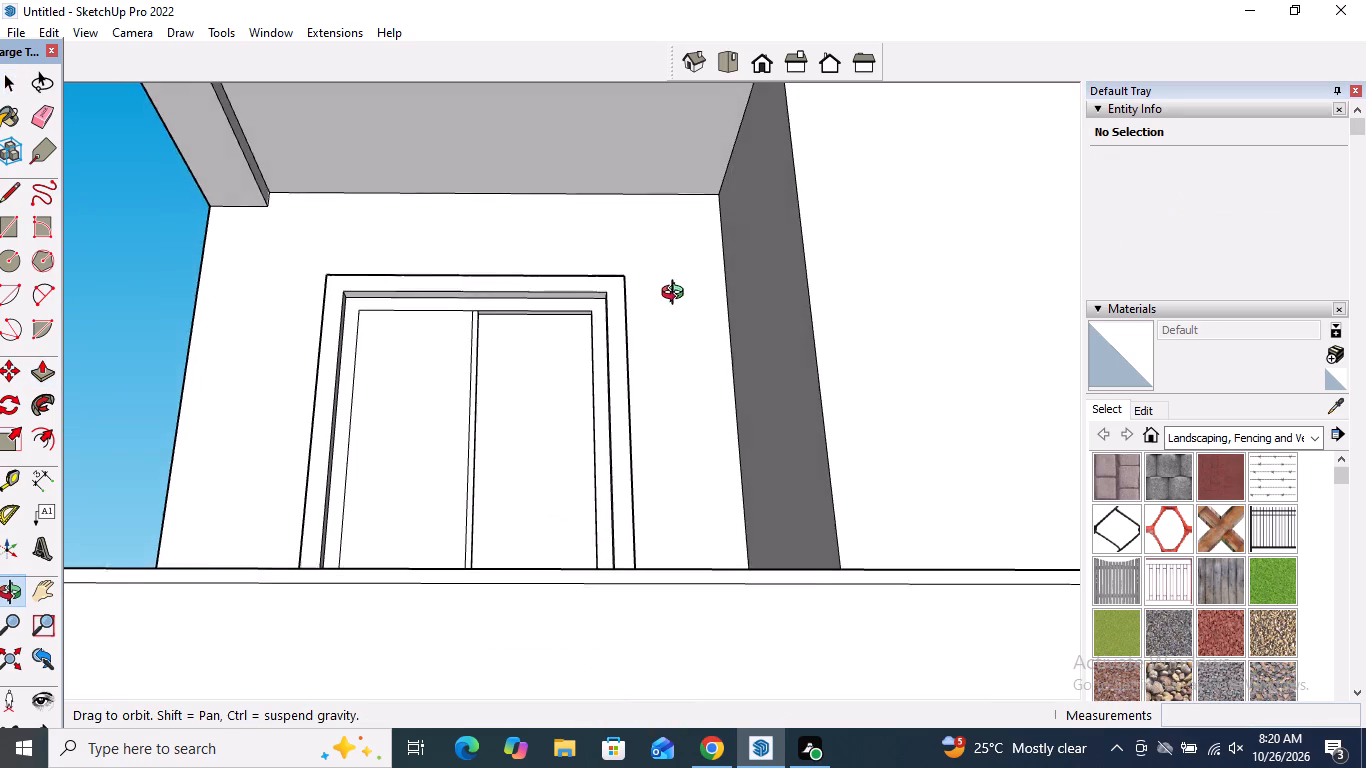
pyautogui.moveTo(677, 295); pyautogui.dragTo(679, 294, button='middle')
pyautogui.scroll(-5, 603, 567)
pyautogui.moveTo(593, 422); pyautogui.dragTo(426, 212, button='middle')
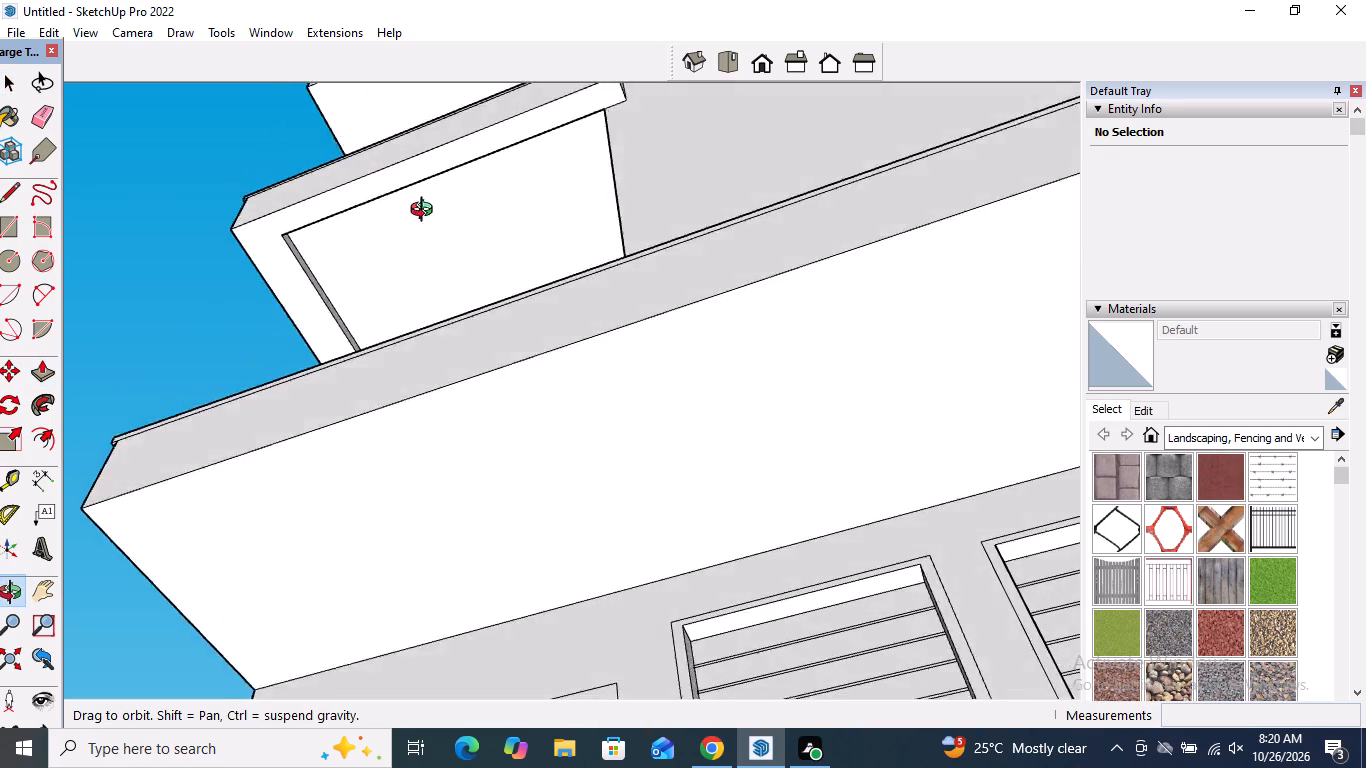
pyautogui.moveTo(426, 212); pyautogui.dragTo(333, 275, button='middle')
pyautogui.scroll(3, 286, 310)
pyautogui.click(314, 313)
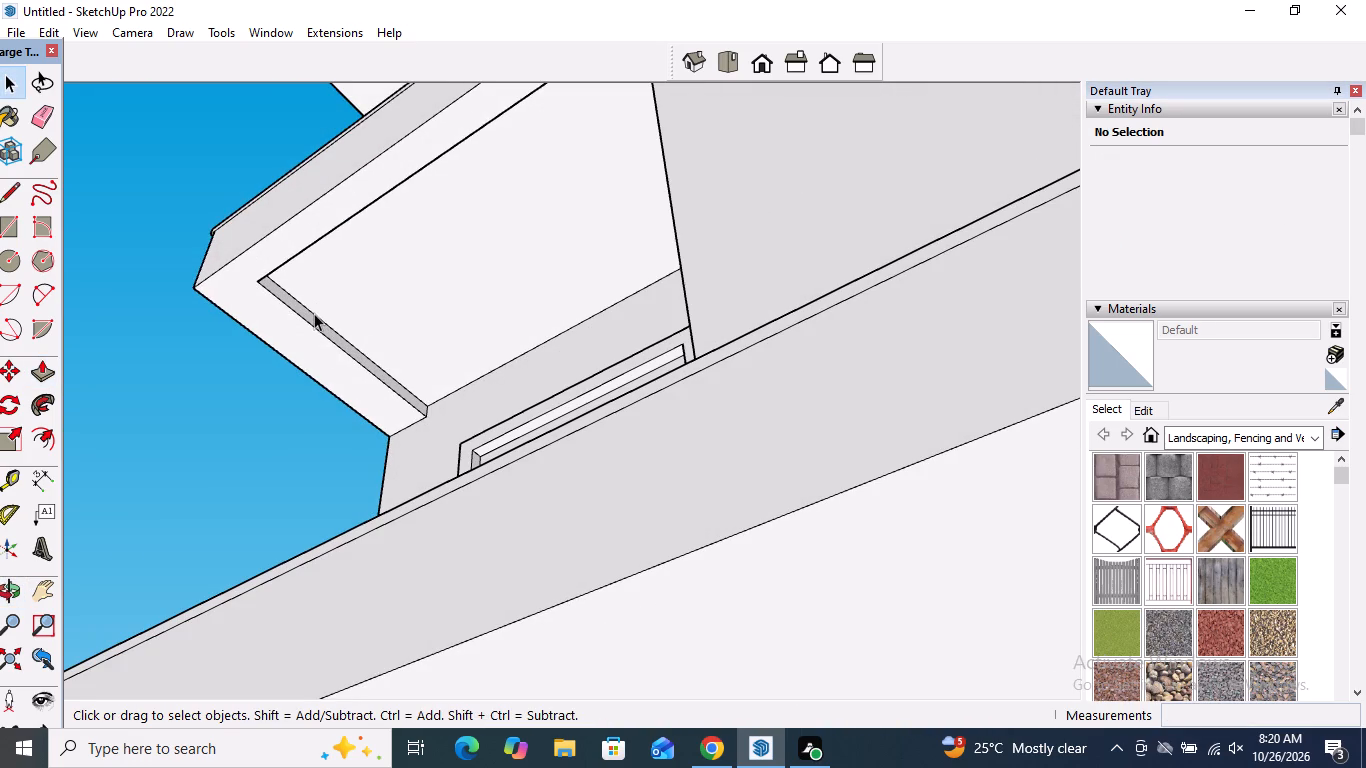
pyautogui.click(11, 379)
pyautogui.scroll(3, 441, 358)
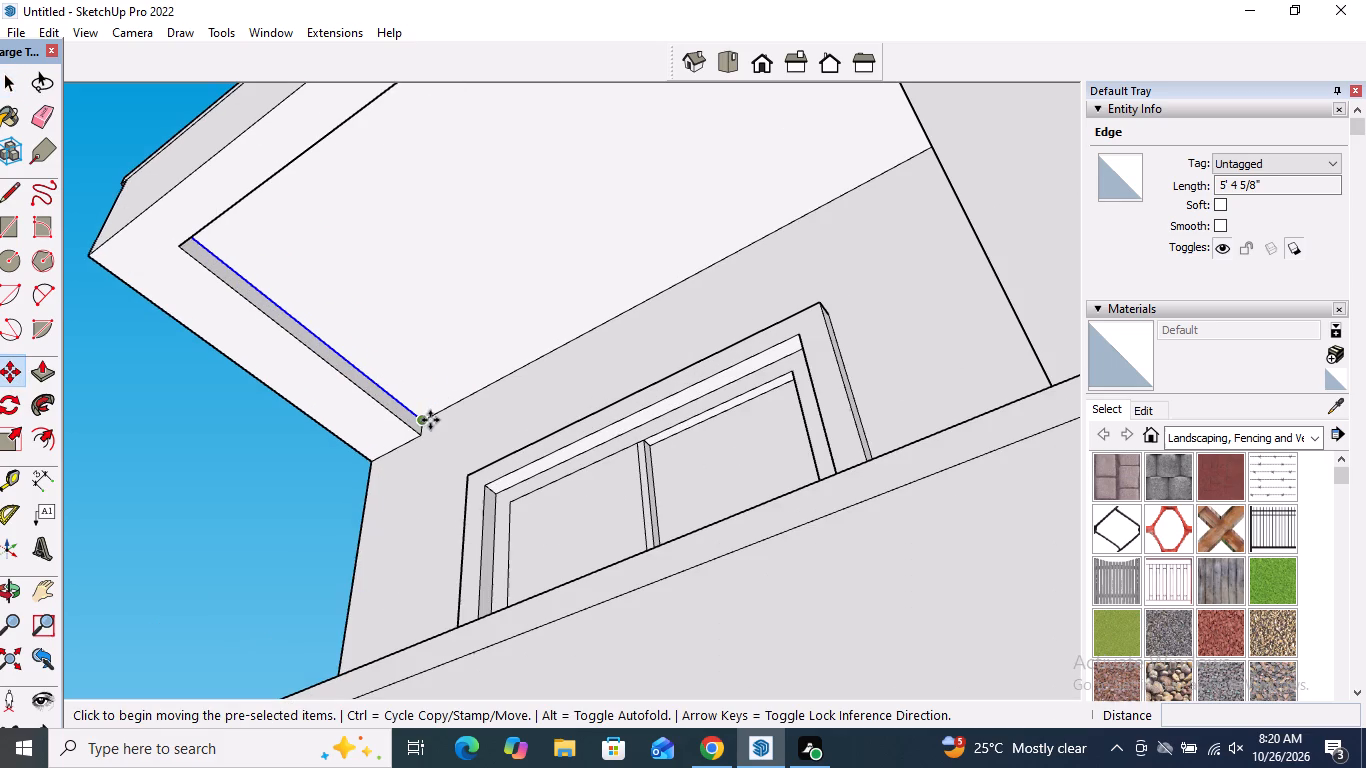
pyautogui.click(424, 419)
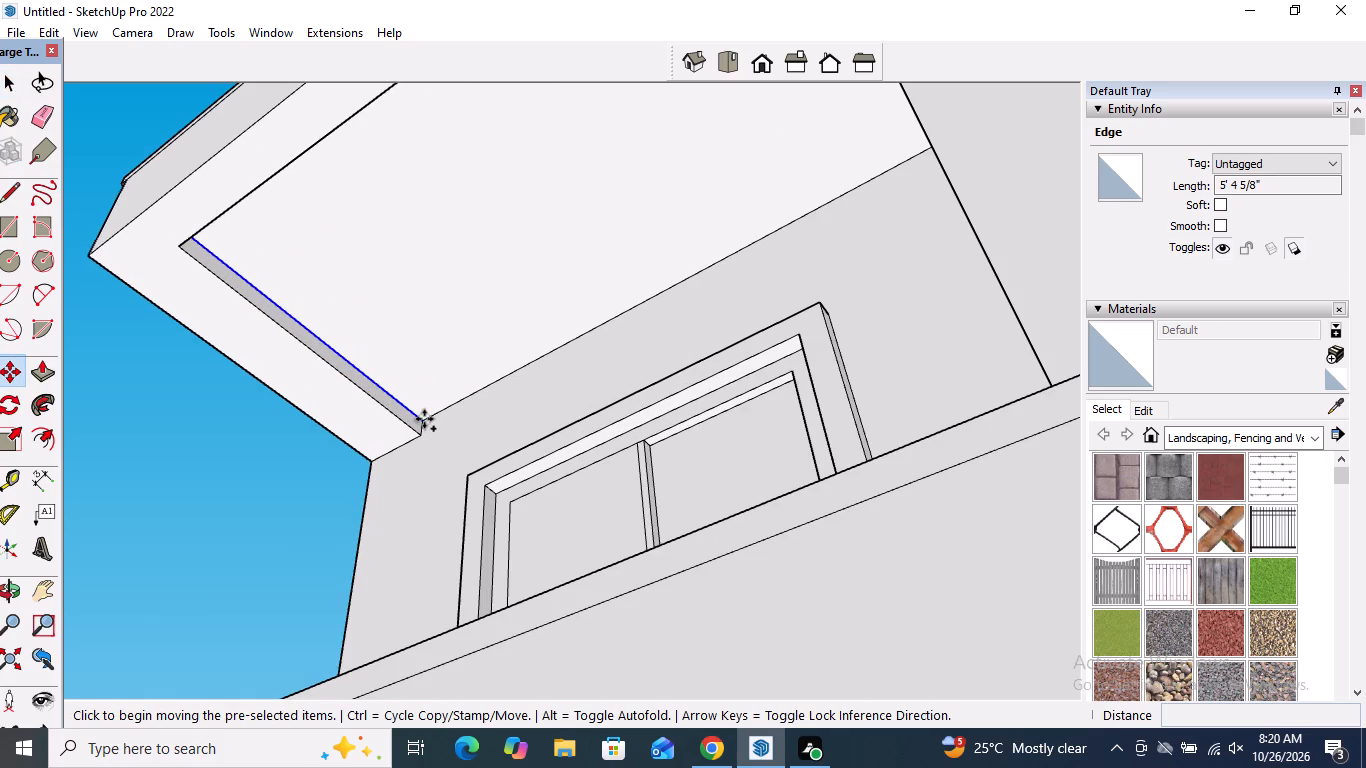
pyautogui.moveTo(424, 418); pyautogui.dragTo(784, 402, button='middle')
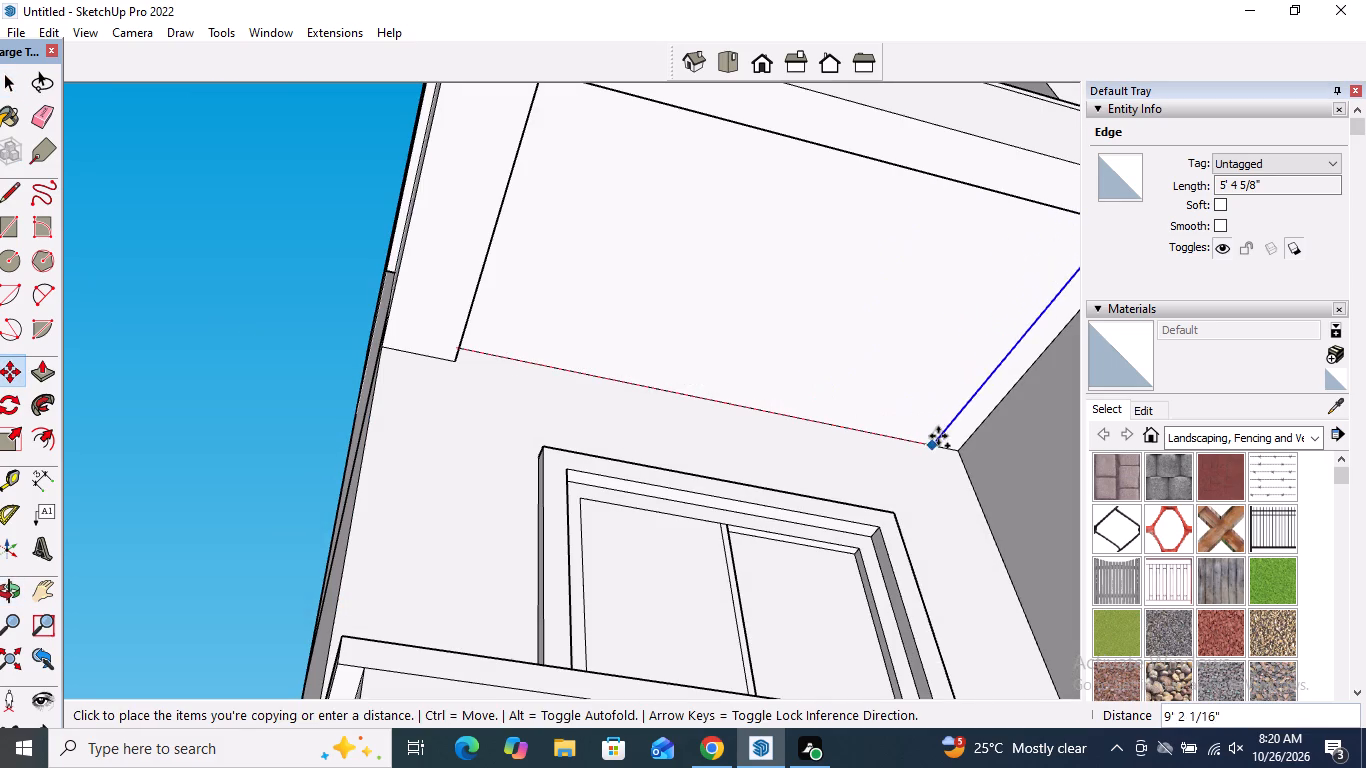
pyautogui.click(956, 448)
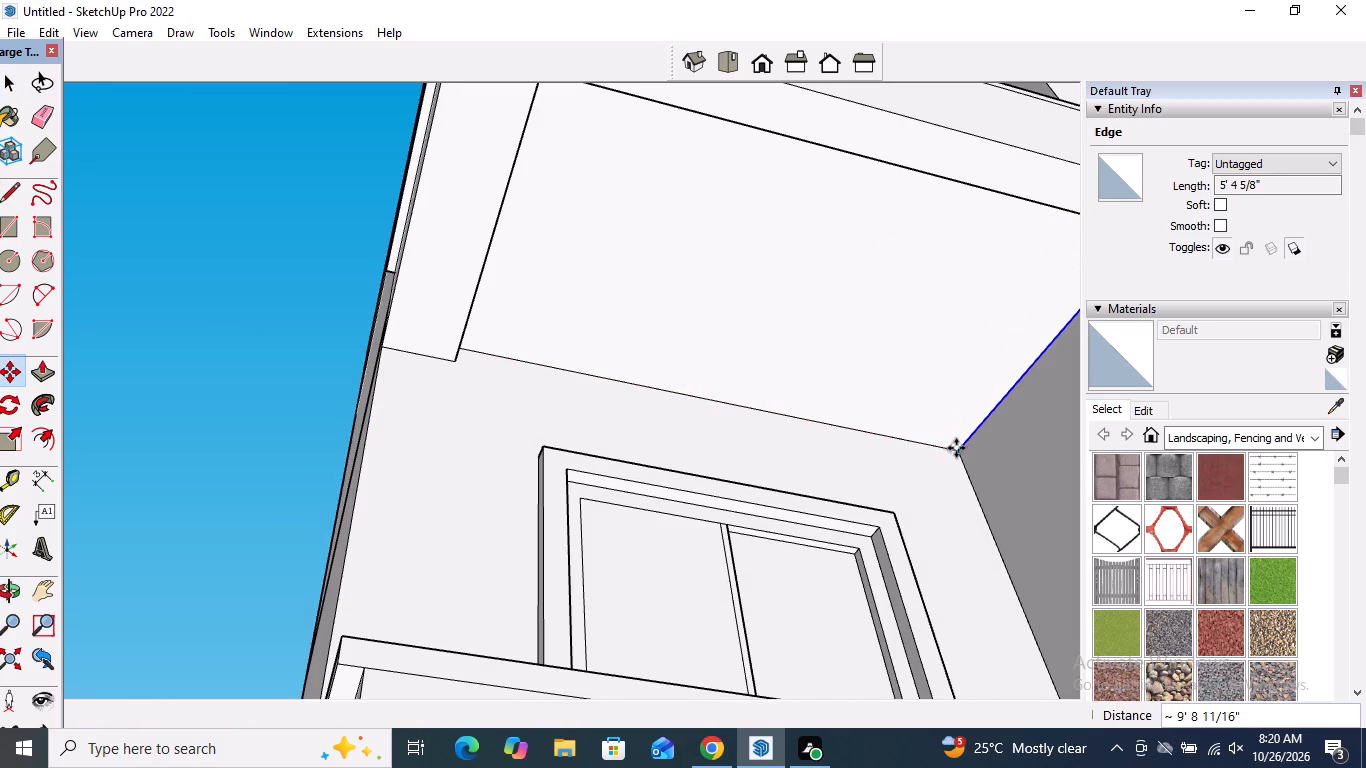
pyautogui.write('/10')
pyautogui.press('Return')
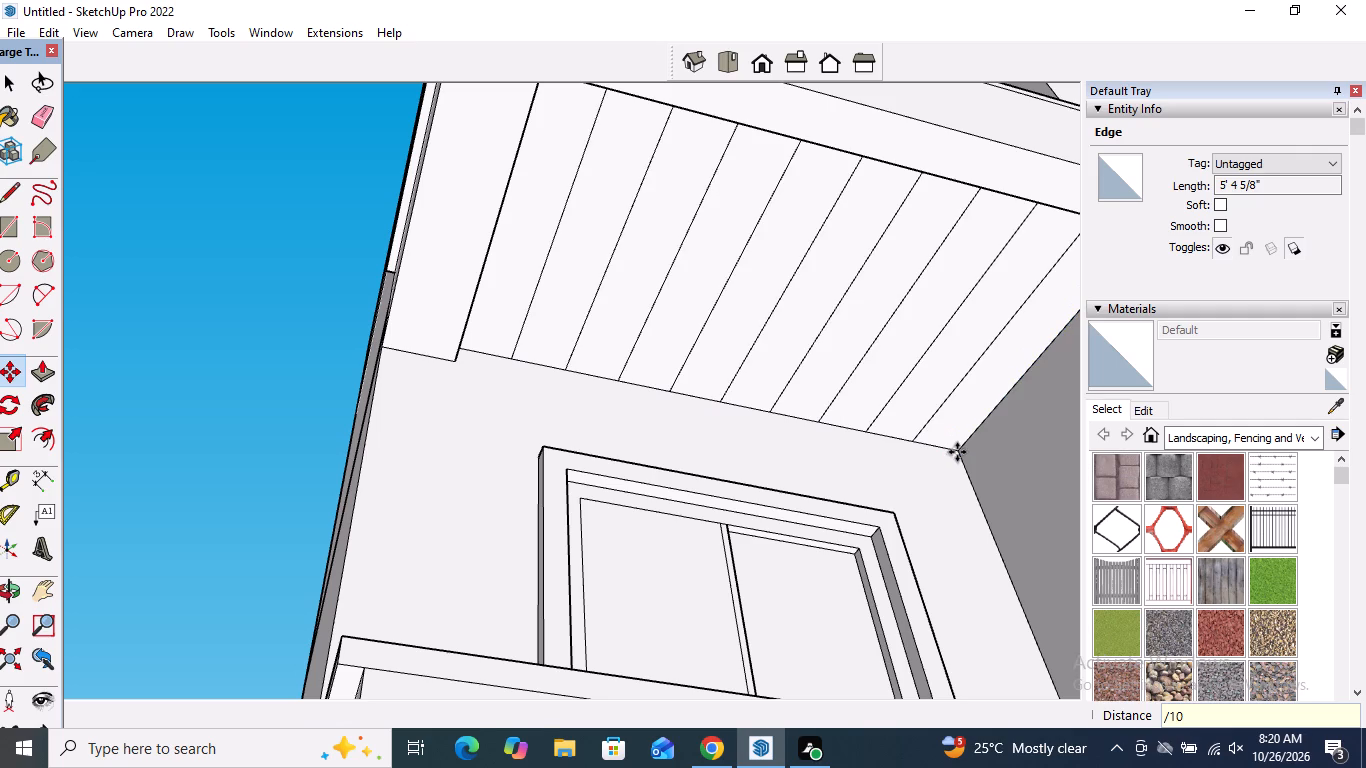
pyautogui.press('space')
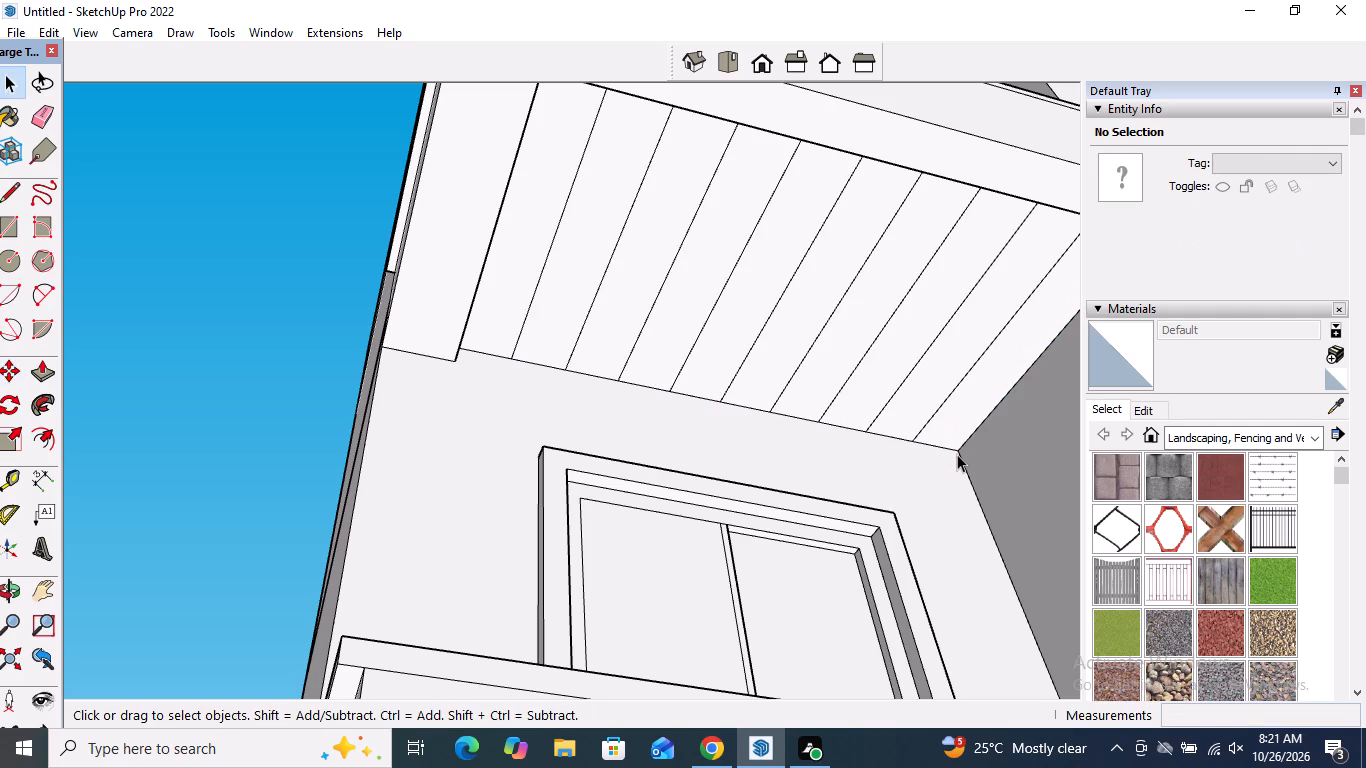
# Draw a horizontal line about 10' 11 9/16" long across the door wall, just below the panelled soffit.
pyautogui.scroll(-11, 349, 268)
pyautogui.moveTo(490, 289); pyautogui.dragTo(464, 542, button='middle')
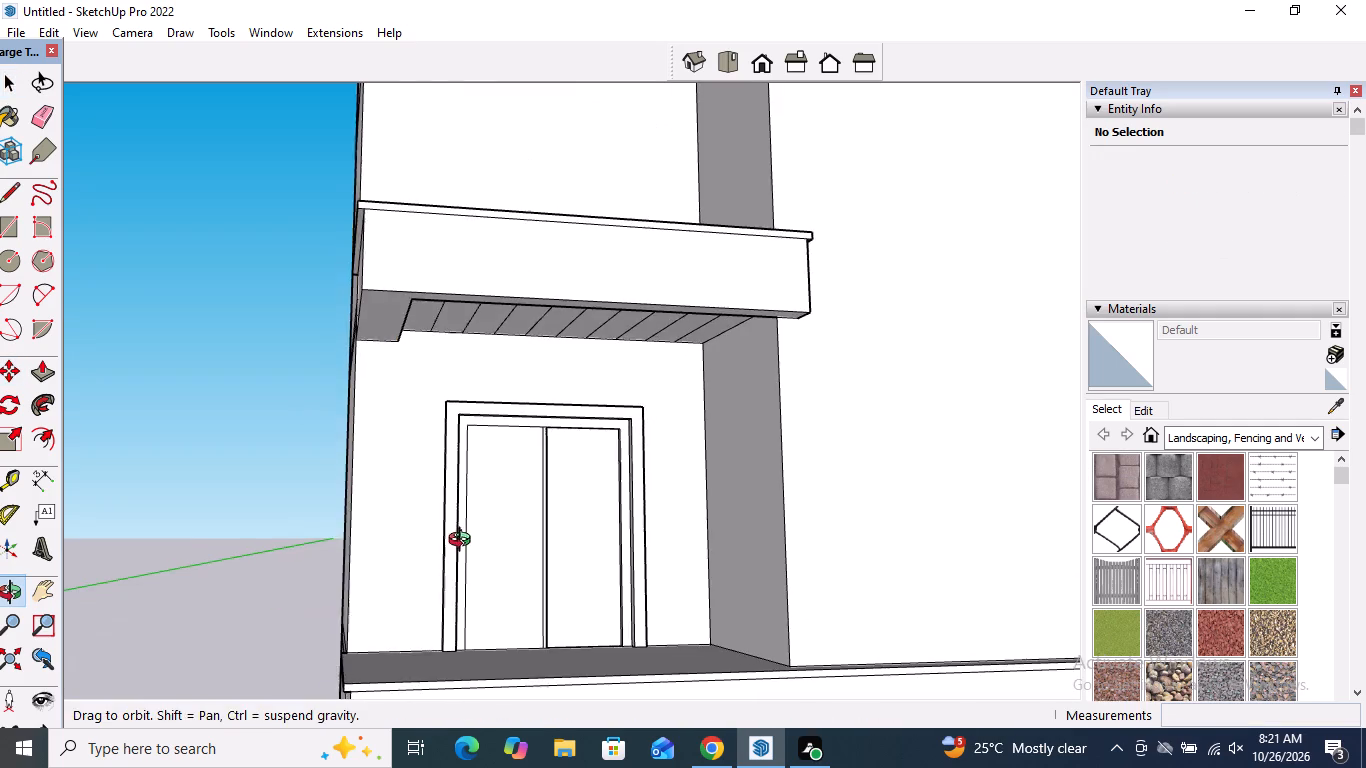
pyautogui.moveTo(464, 542); pyautogui.dragTo(465, 543, button='middle')
pyautogui.scroll(-2, 453, 415)
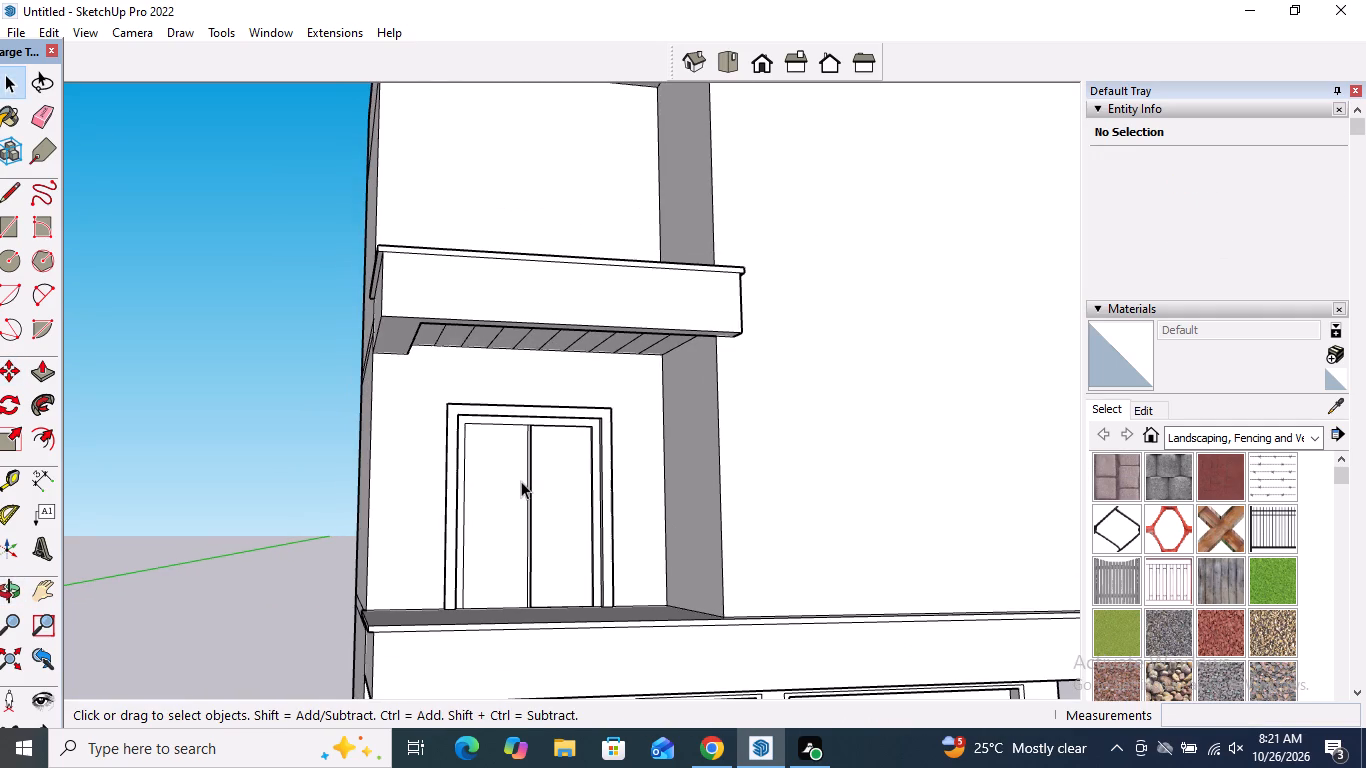
pyautogui.moveTo(521, 479); pyautogui.dragTo(400, 410, button='middle')
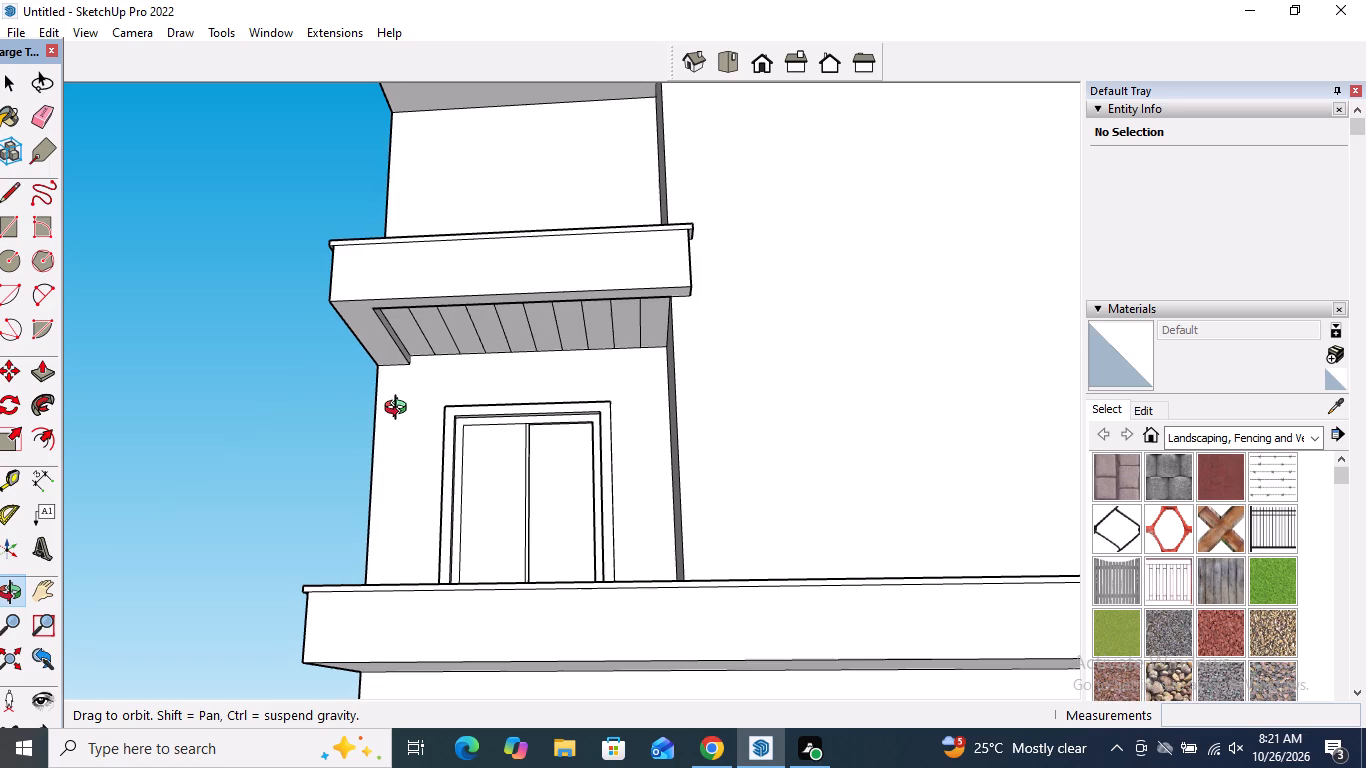
pyautogui.moveTo(400, 410); pyautogui.dragTo(400, 411, button='middle')
pyautogui.scroll(4, 431, 316)
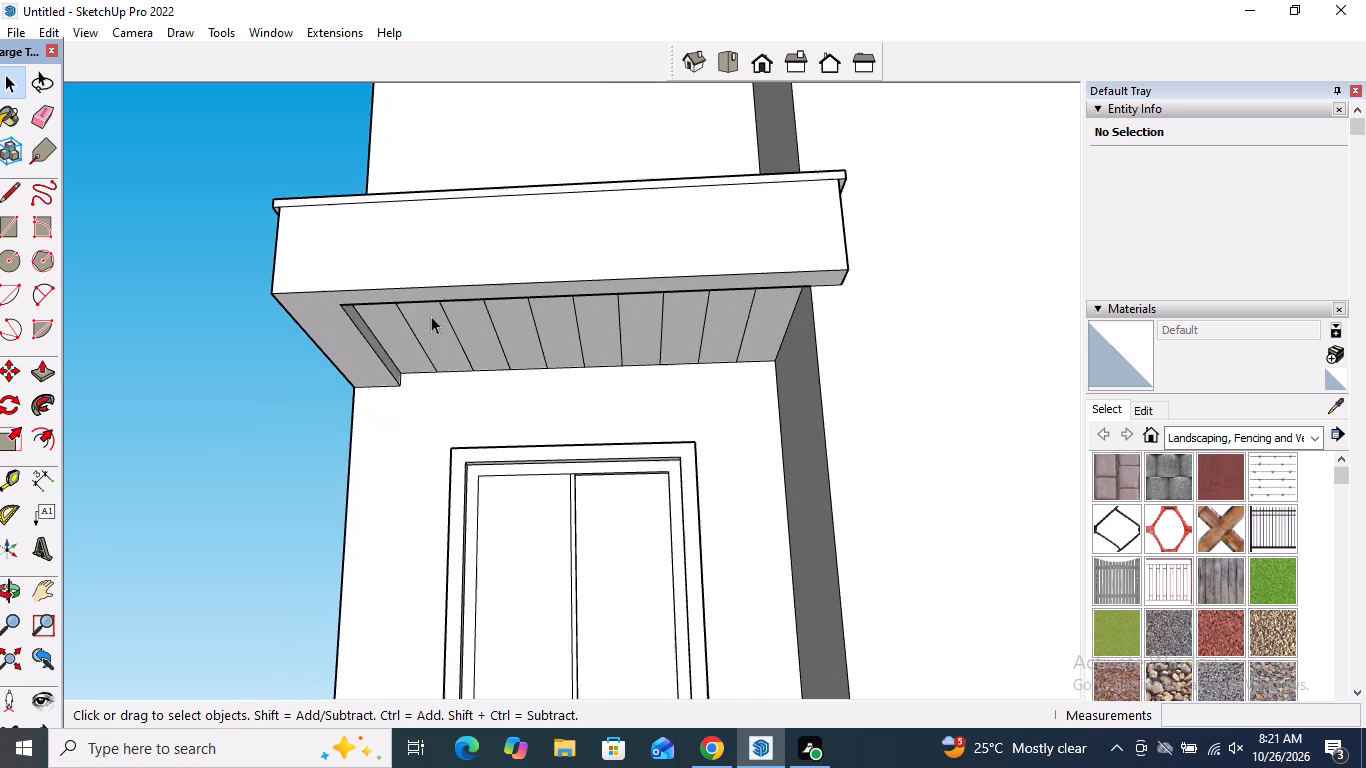
pyautogui.scroll(2, 430, 353)
pyautogui.click(15, 195)
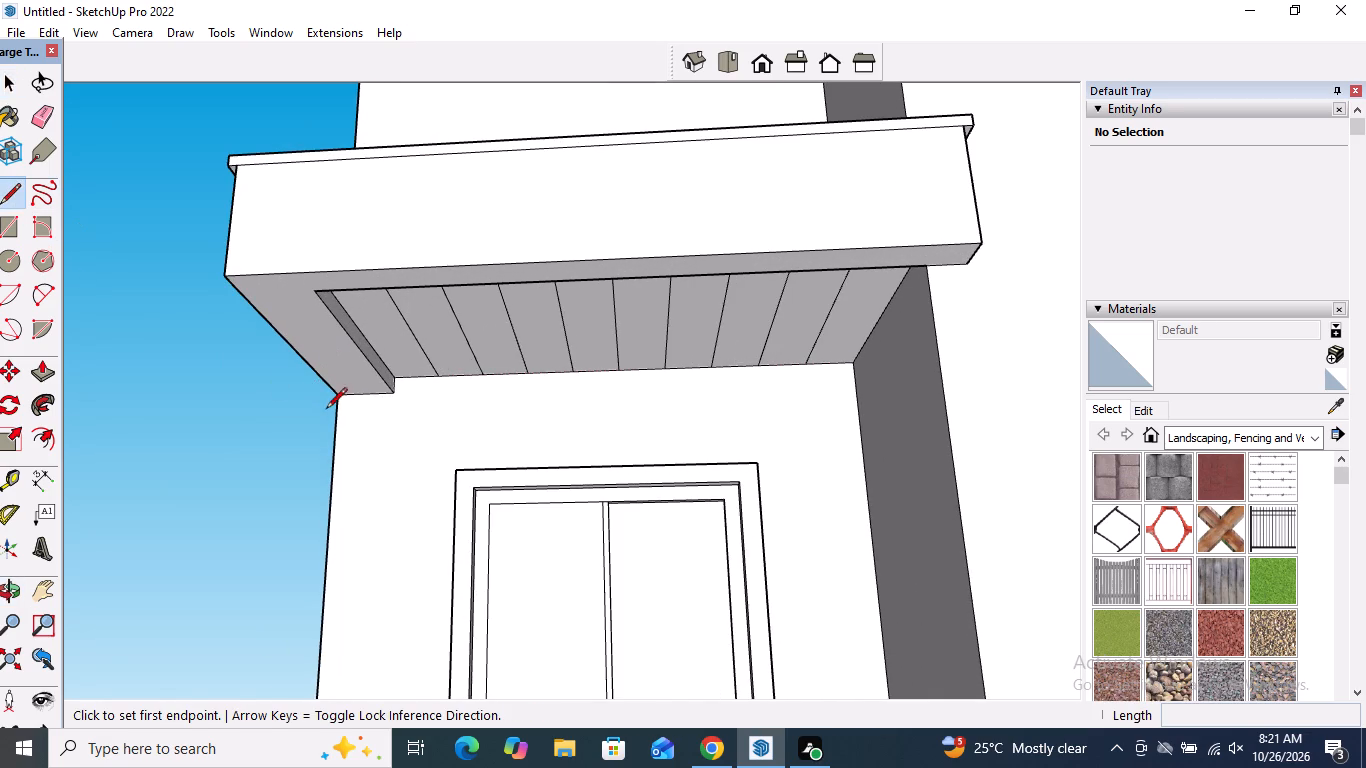
pyautogui.click(338, 413)
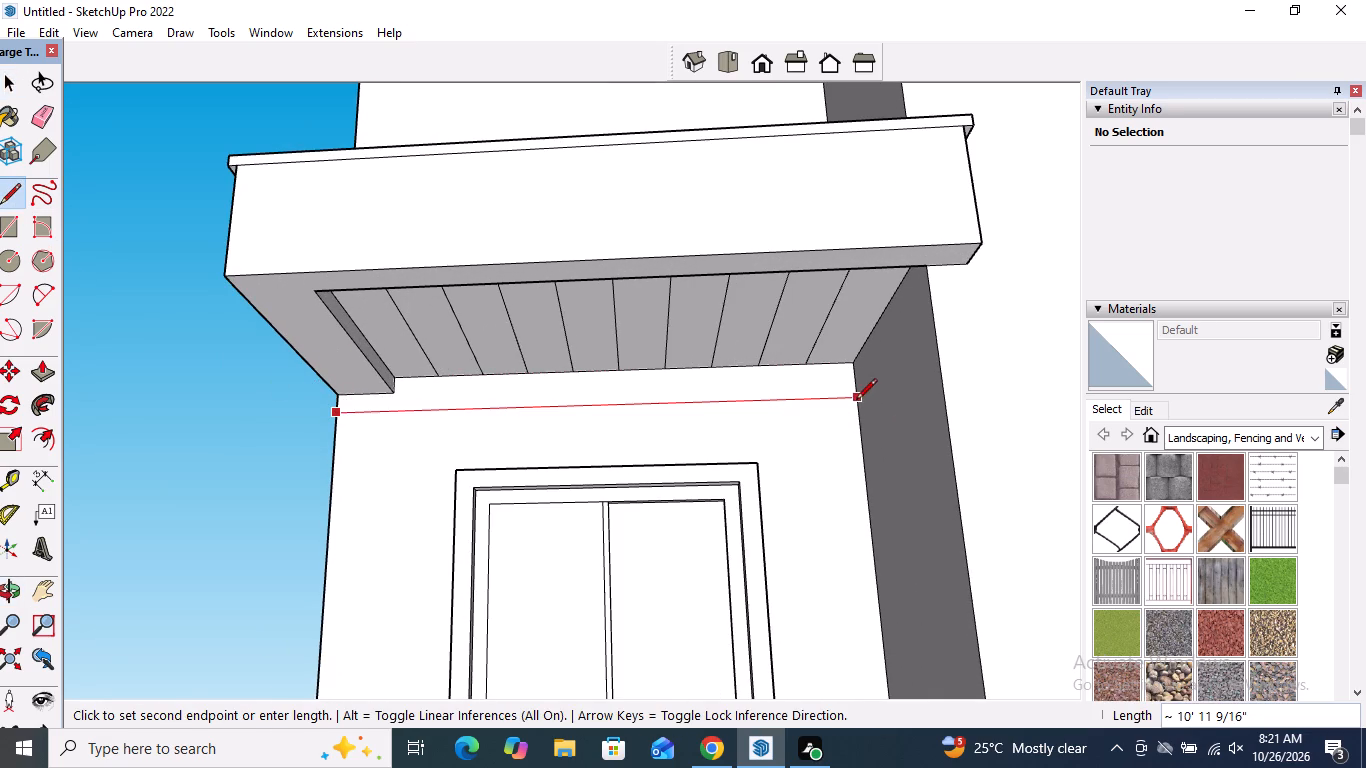
pyautogui.click(856, 397)
pyautogui.press('space')
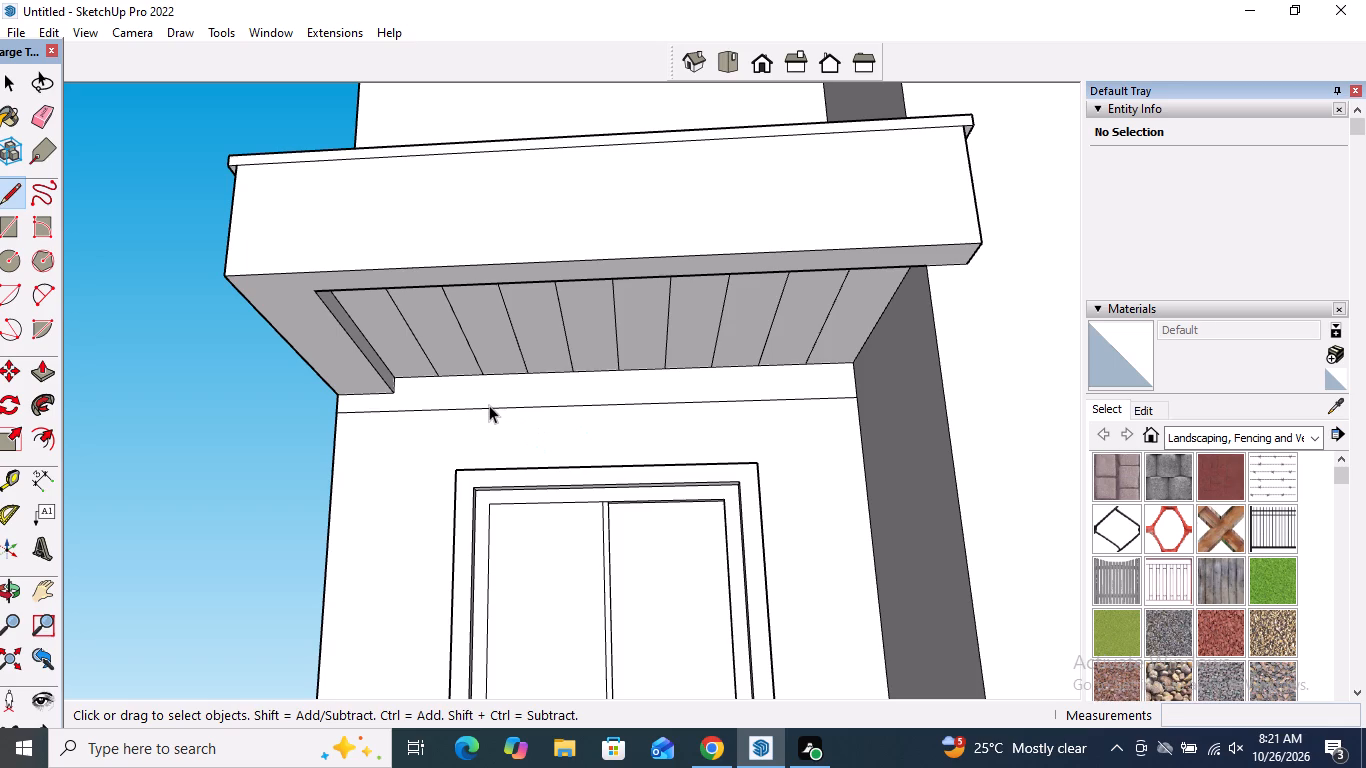
# Copy the horizontal wall line down about 8' 7 15/16" to the wall's base, divided into 20 equal spacings.
pyautogui.click(489, 406)
pyautogui.click(3, 363)
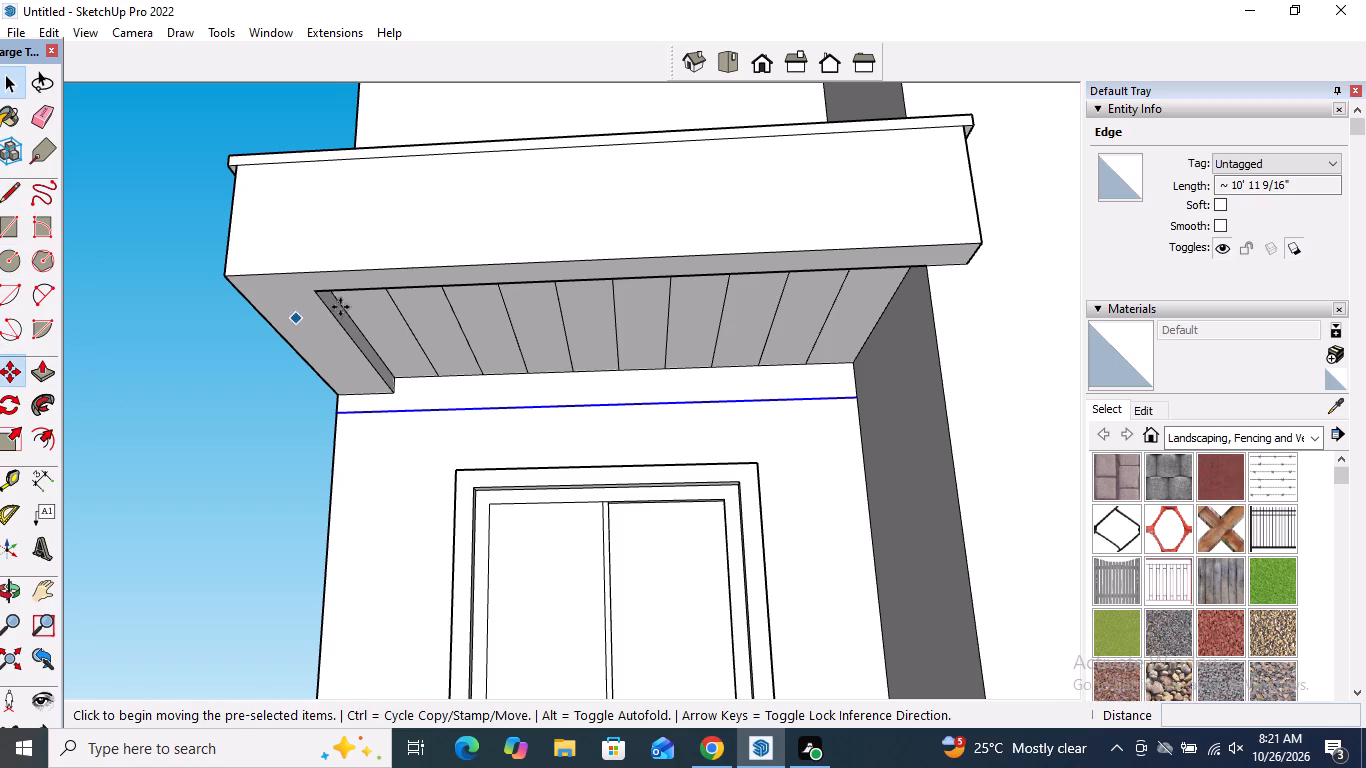
pyautogui.scroll(-5, 482, 255)
pyautogui.moveTo(484, 294); pyautogui.dragTo(507, 485, button='middle')
pyautogui.scroll(3, 506, 479)
pyautogui.moveTo(424, 439); pyautogui.dragTo(439, 402, button='middle')
pyautogui.click(321, 291)
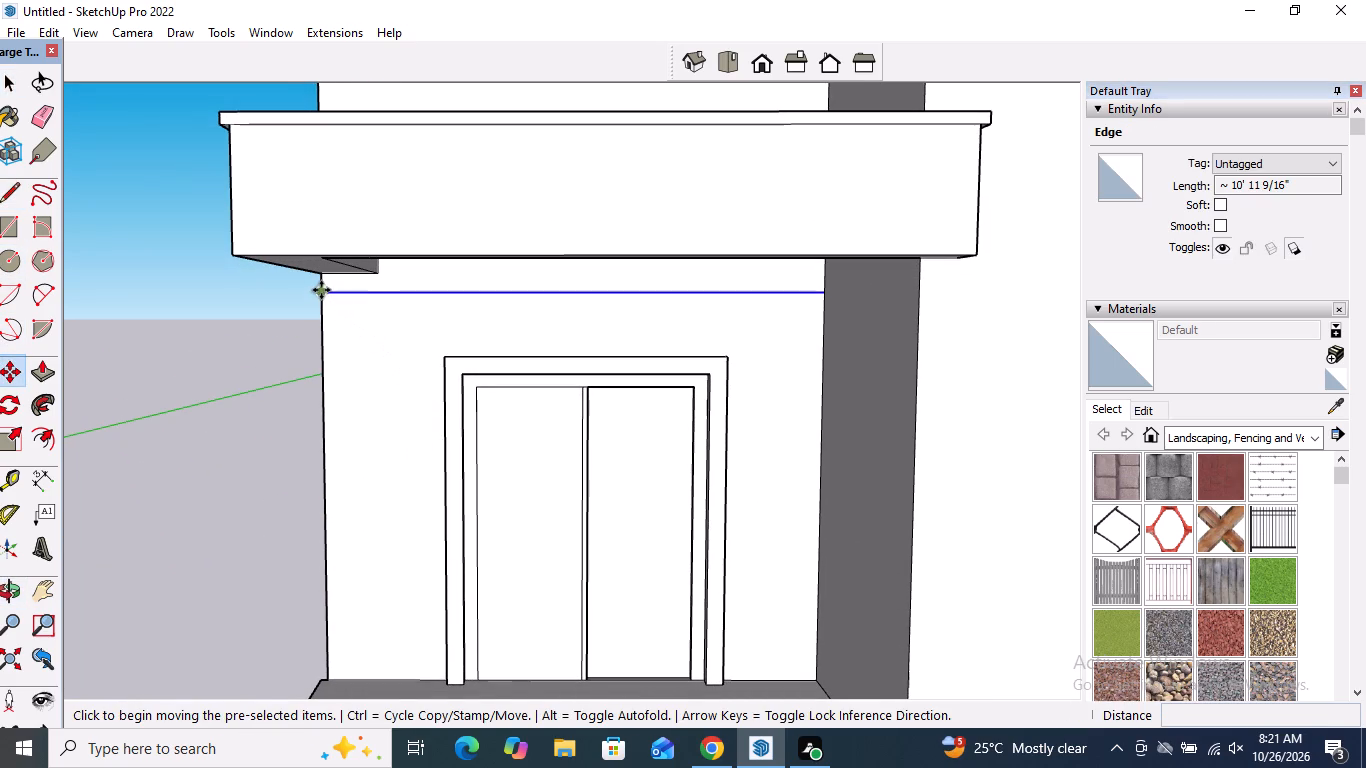
pyautogui.click(327, 680)
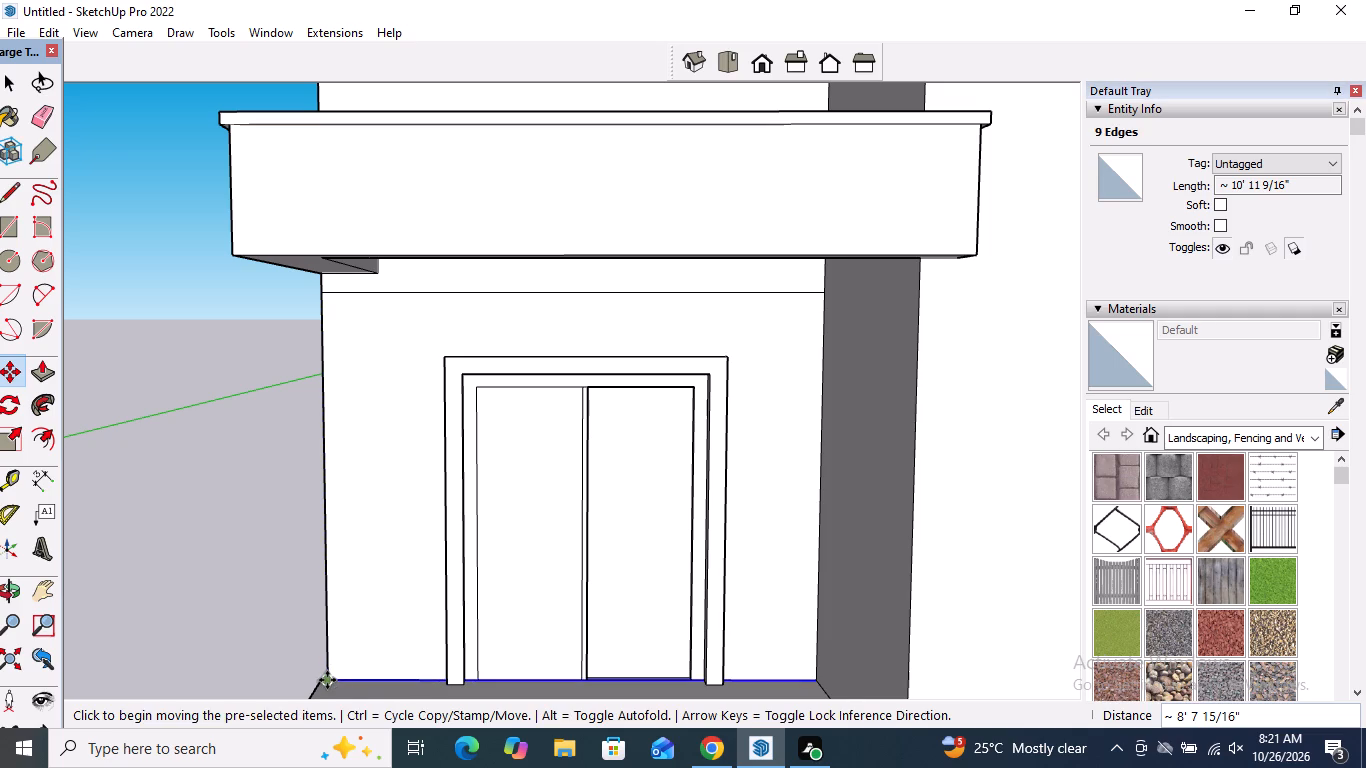
pyautogui.hotkey('shift', '/')
pyautogui.write('20')
pyautogui.press('Return')
pyautogui.press('space')
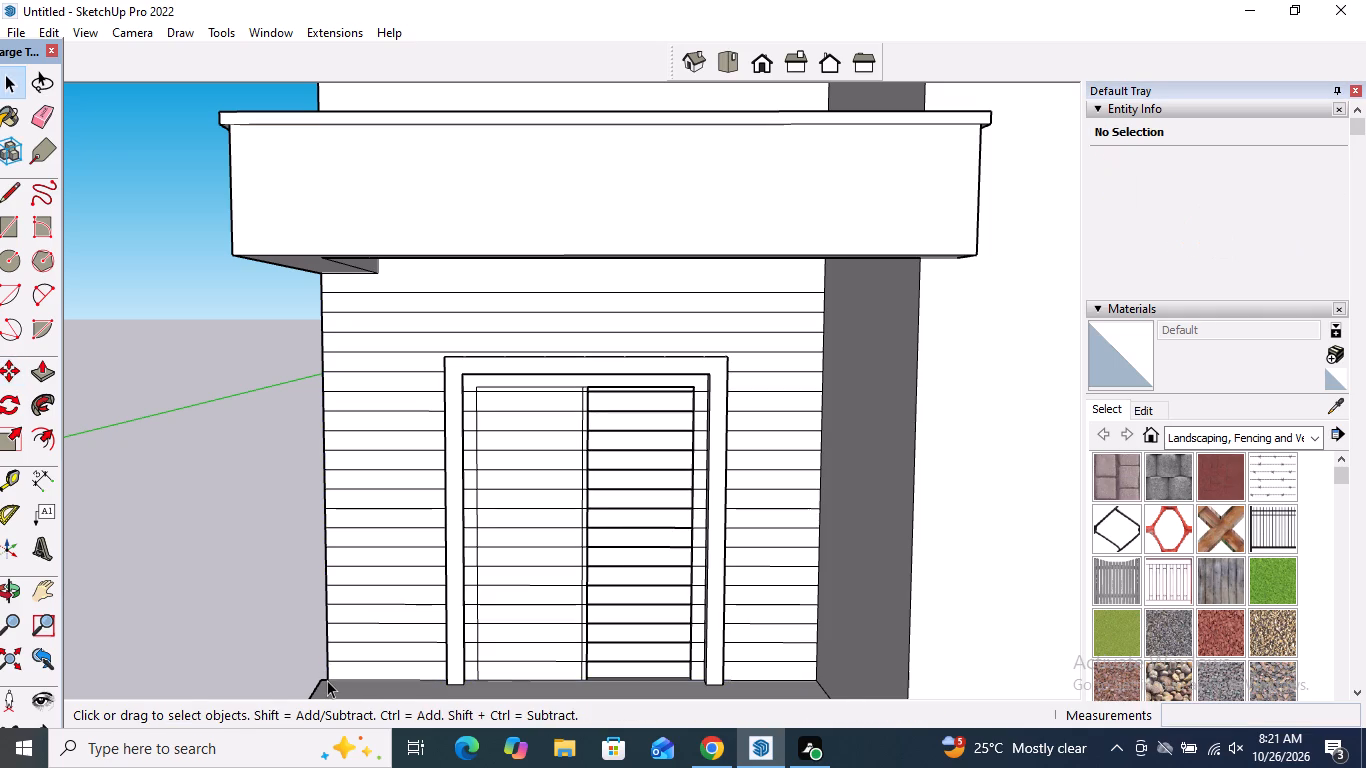
# Erase the segments of the topmost siding line crossing the double door's inner frame, both leaves and centre strip.
pyautogui.click(37, 126)
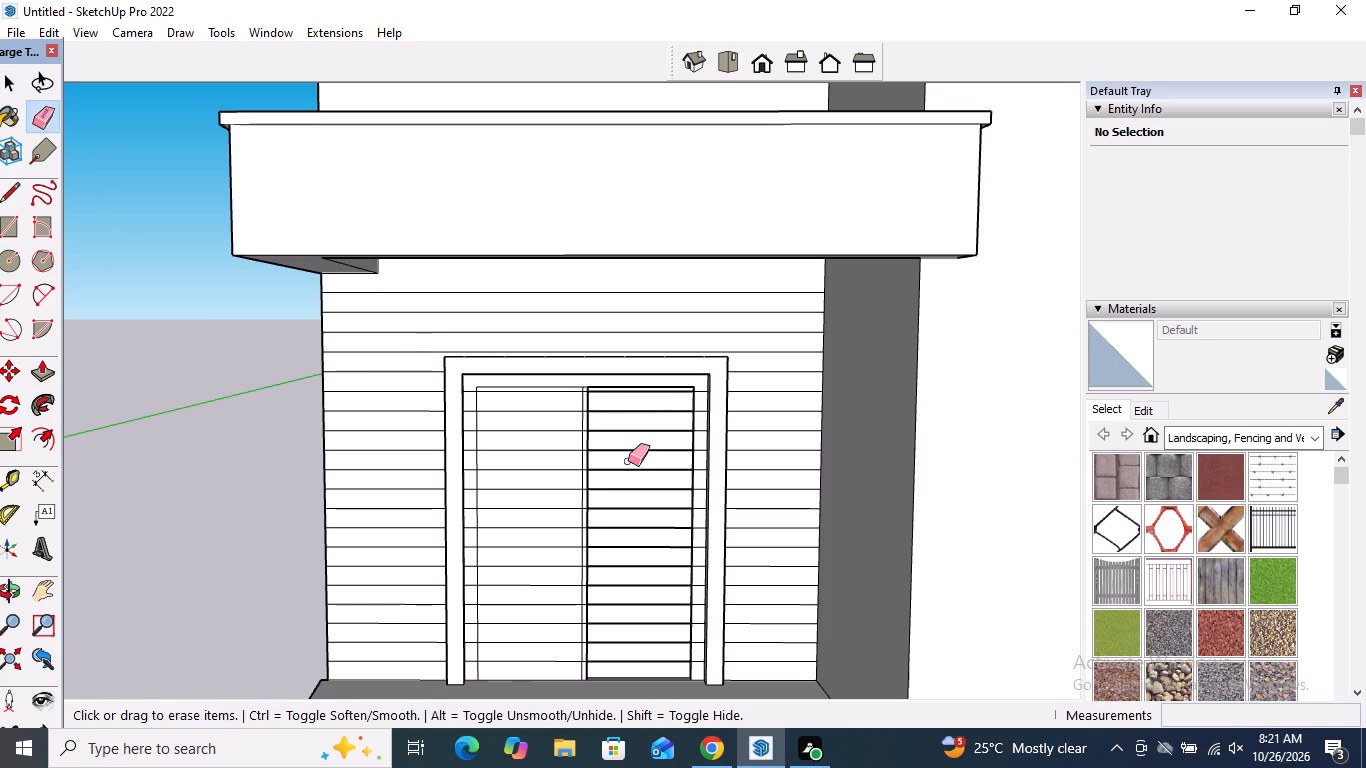
pyautogui.scroll(5, 555, 362)
pyautogui.scroll(3, 453, 405)
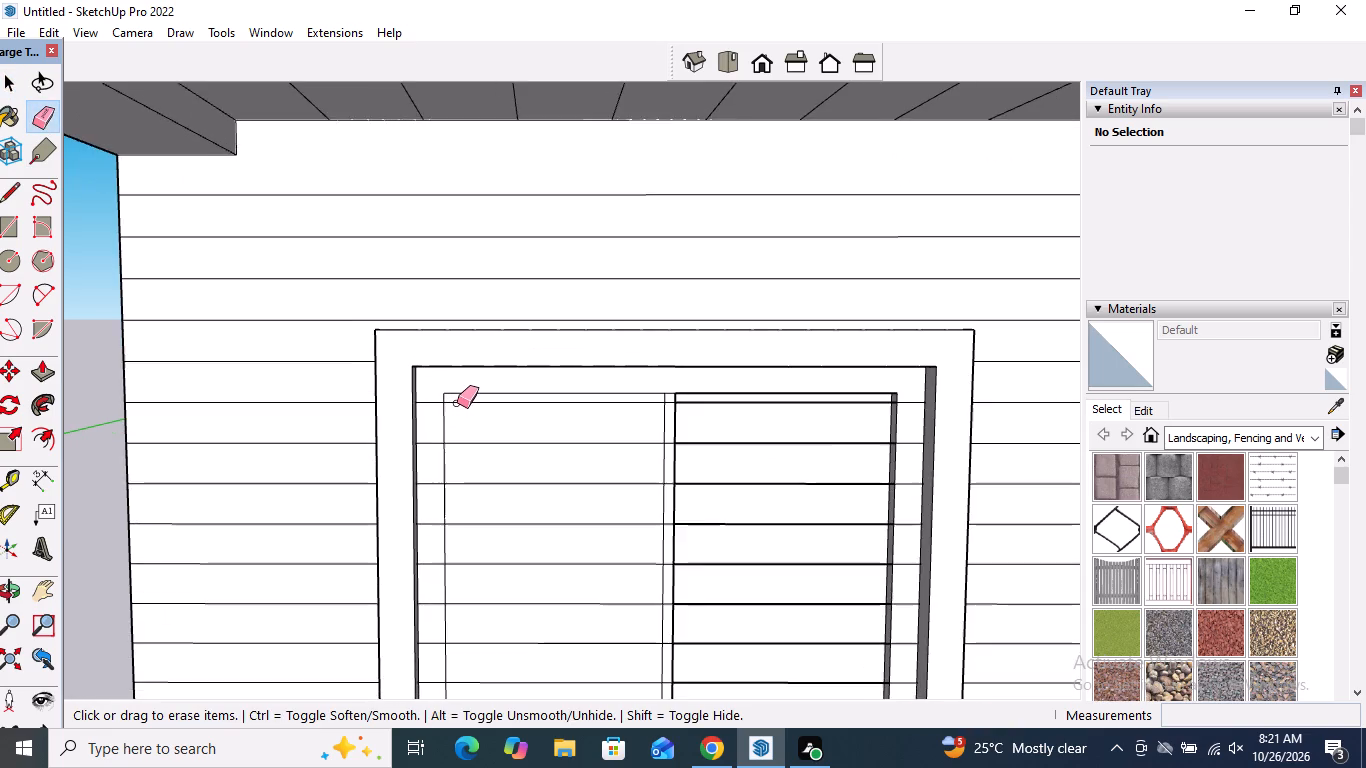
pyautogui.click(457, 401)
pyautogui.click(431, 399)
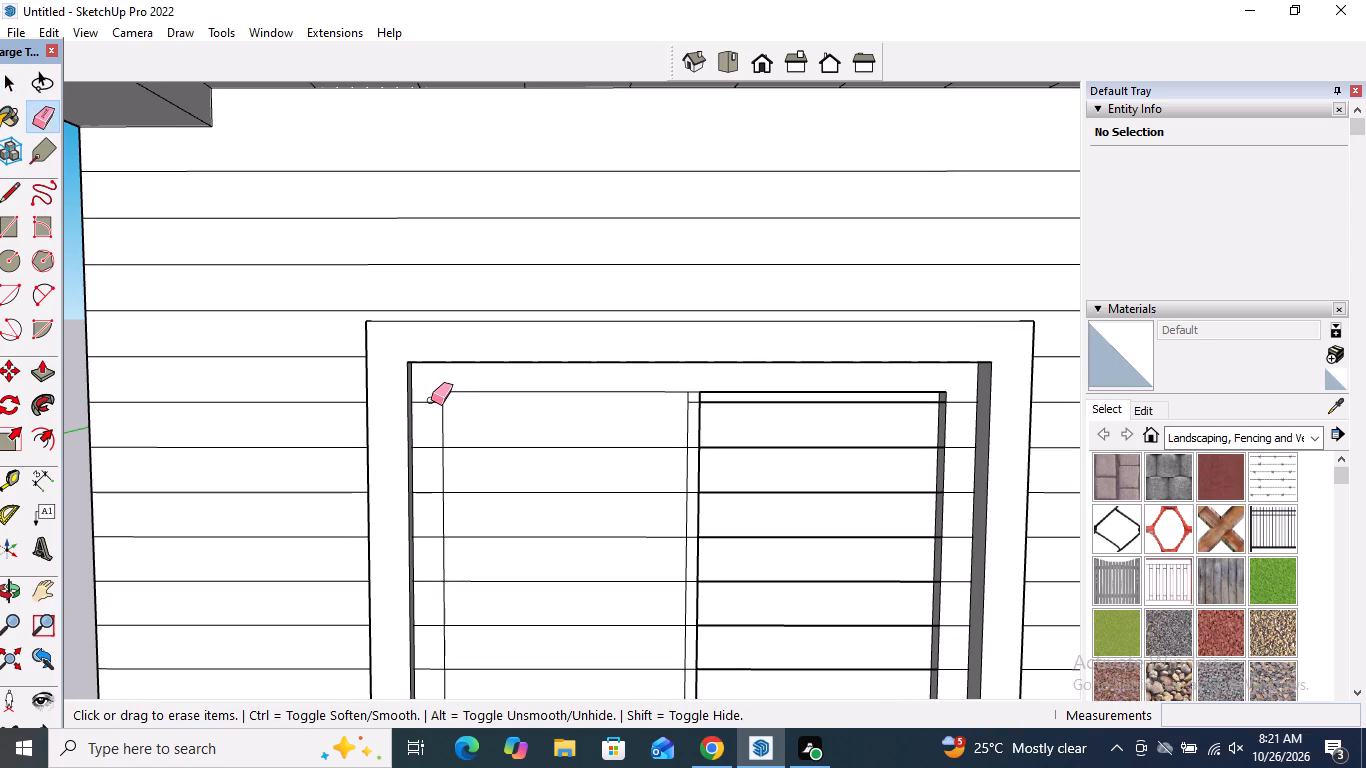
pyautogui.click(429, 401)
pyautogui.scroll(1, 794, 402)
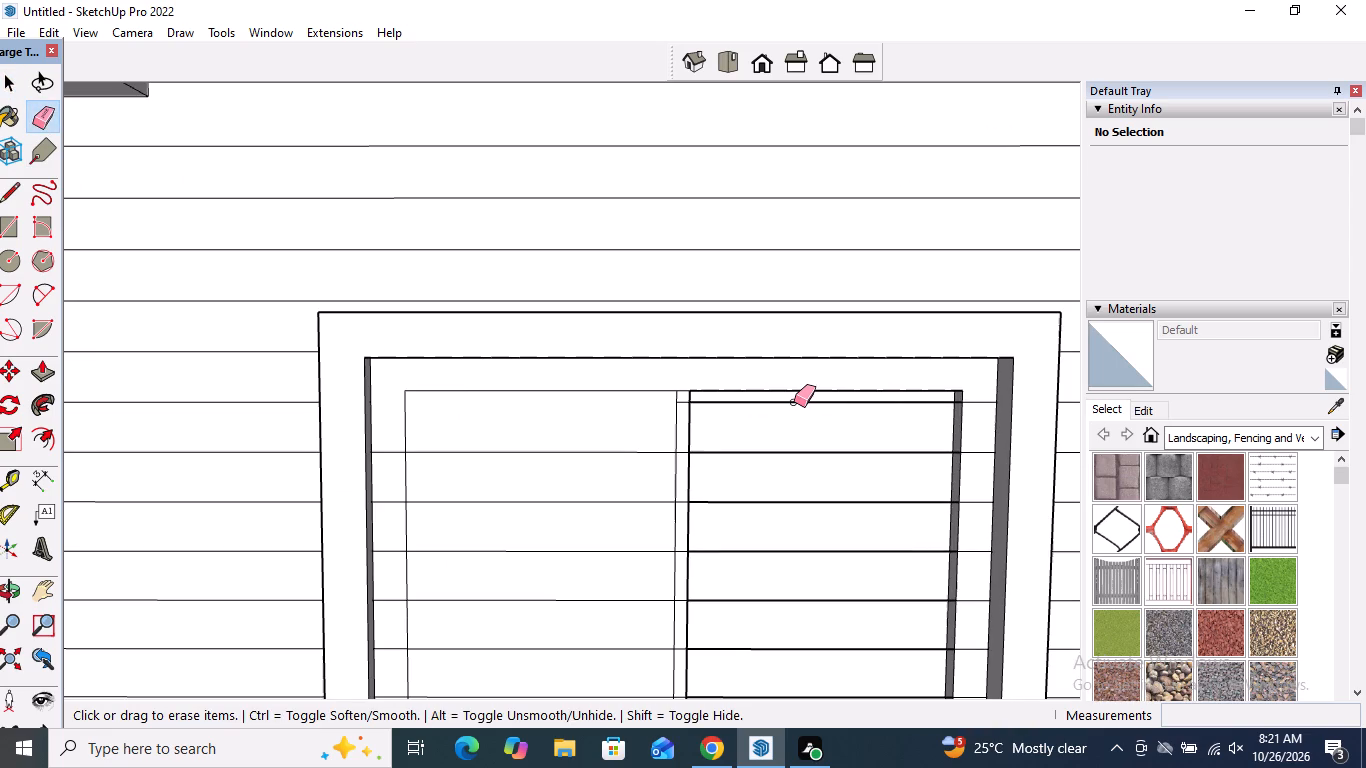
pyautogui.click(794, 400)
pyautogui.scroll(3, 695, 406)
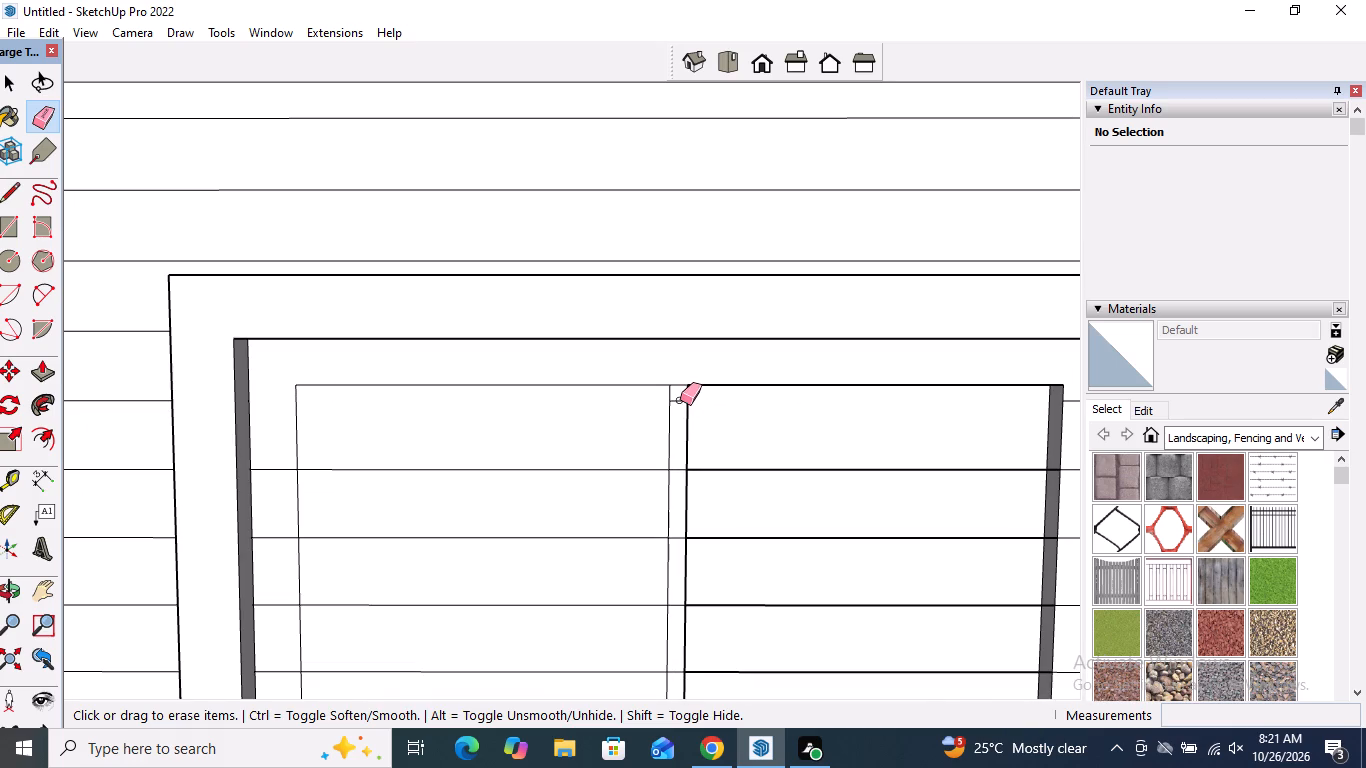
pyautogui.click(680, 400)
pyautogui.scroll(-5, 528, 371)
pyautogui.scroll(3, 853, 378)
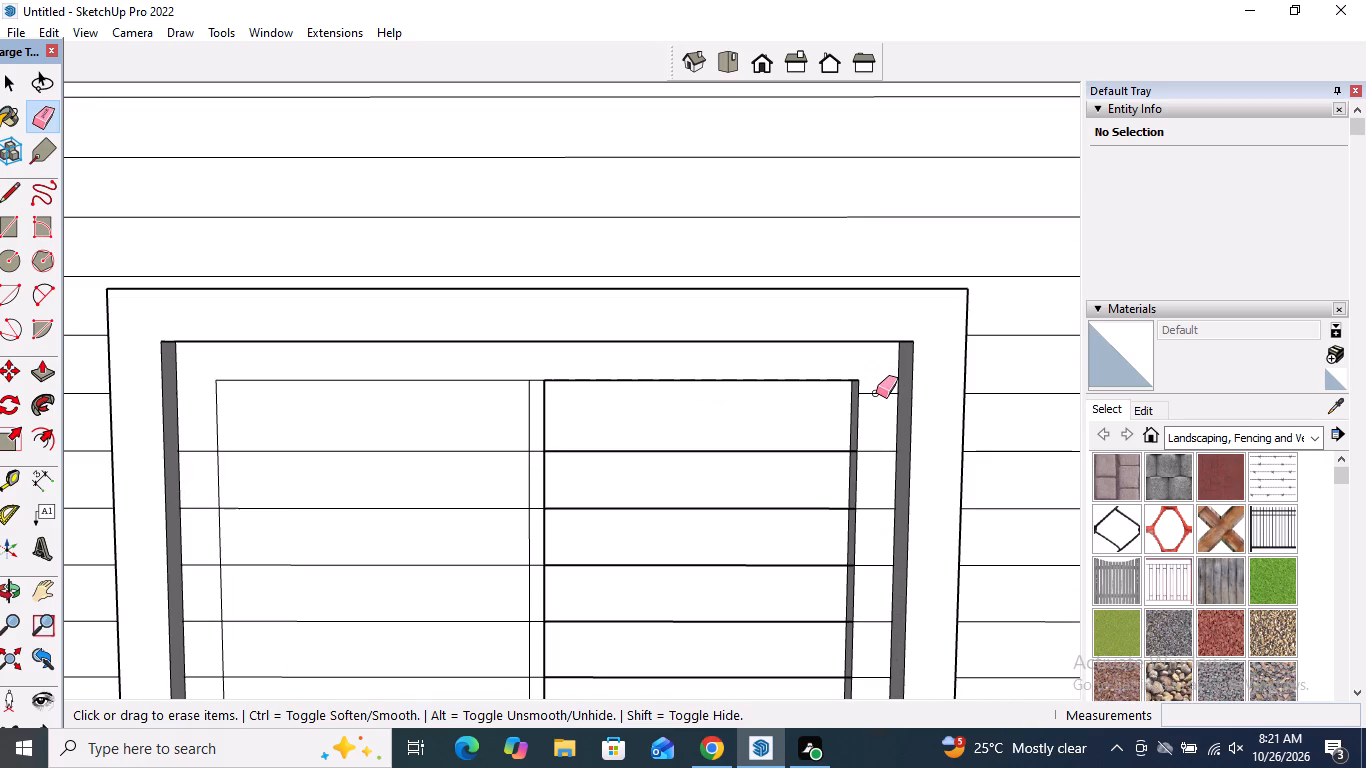
pyautogui.click(876, 393)
# Erase the segments of the second siding line from the top across the door's inner frame, leaves and centre strip.
pyautogui.scroll(-9, 868, 389)
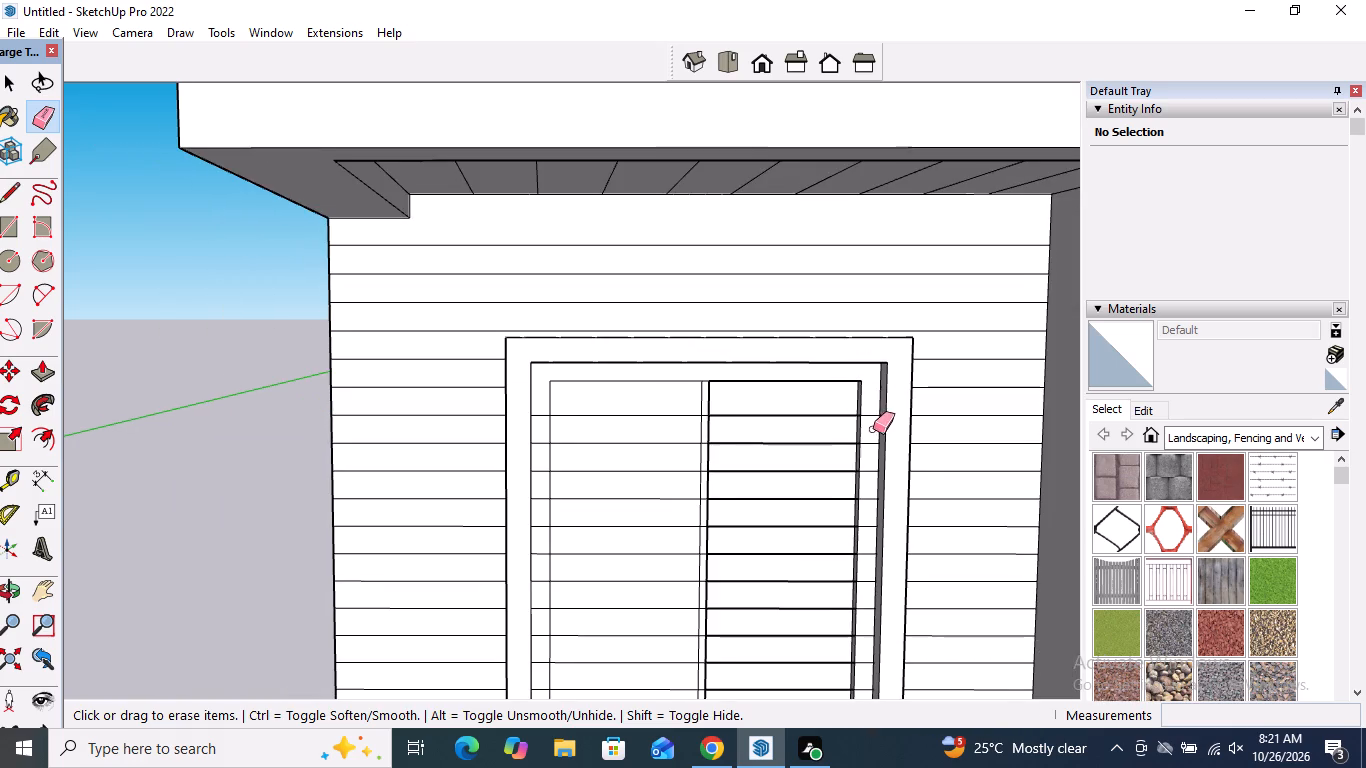
pyautogui.scroll(3, 844, 427)
pyautogui.click(529, 405)
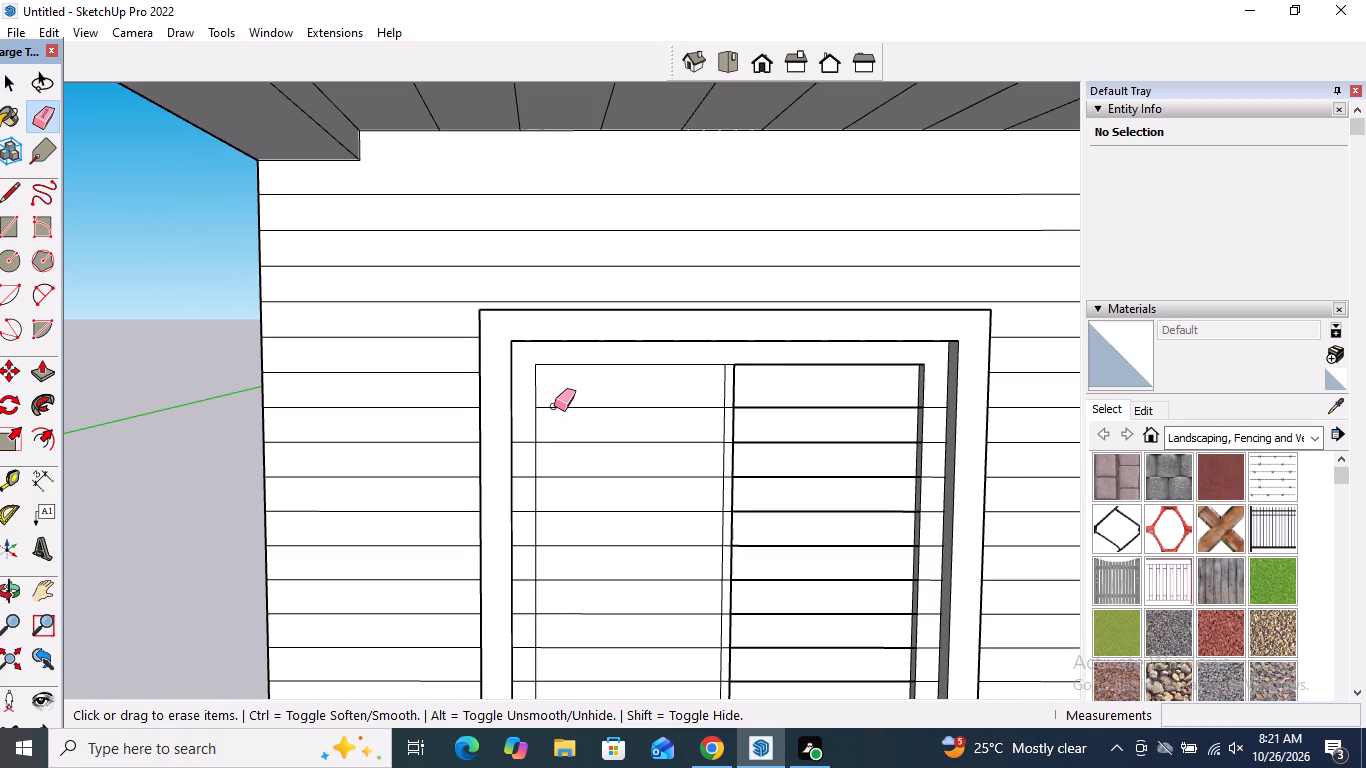
pyautogui.click(557, 406)
pyautogui.scroll(4, 747, 406)
pyautogui.click(747, 408)
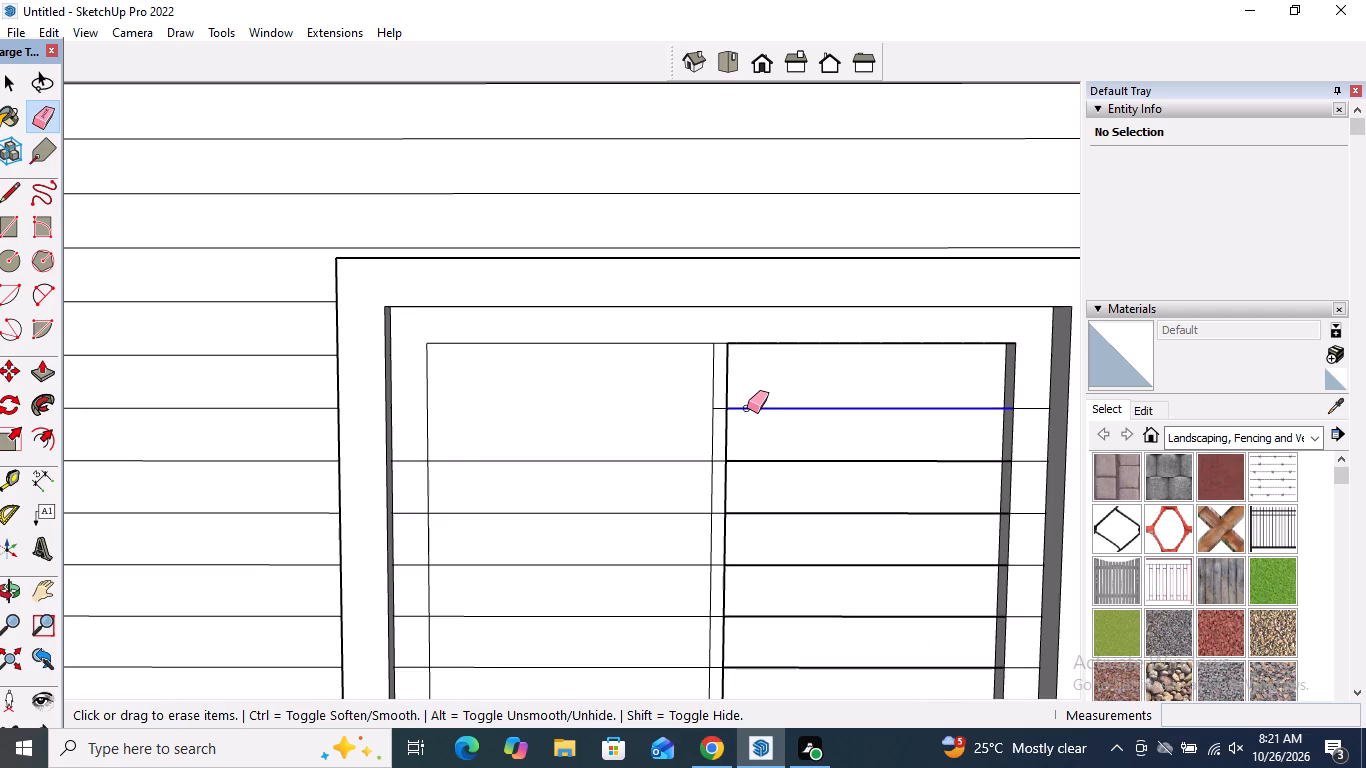
pyautogui.scroll(5, 716, 407)
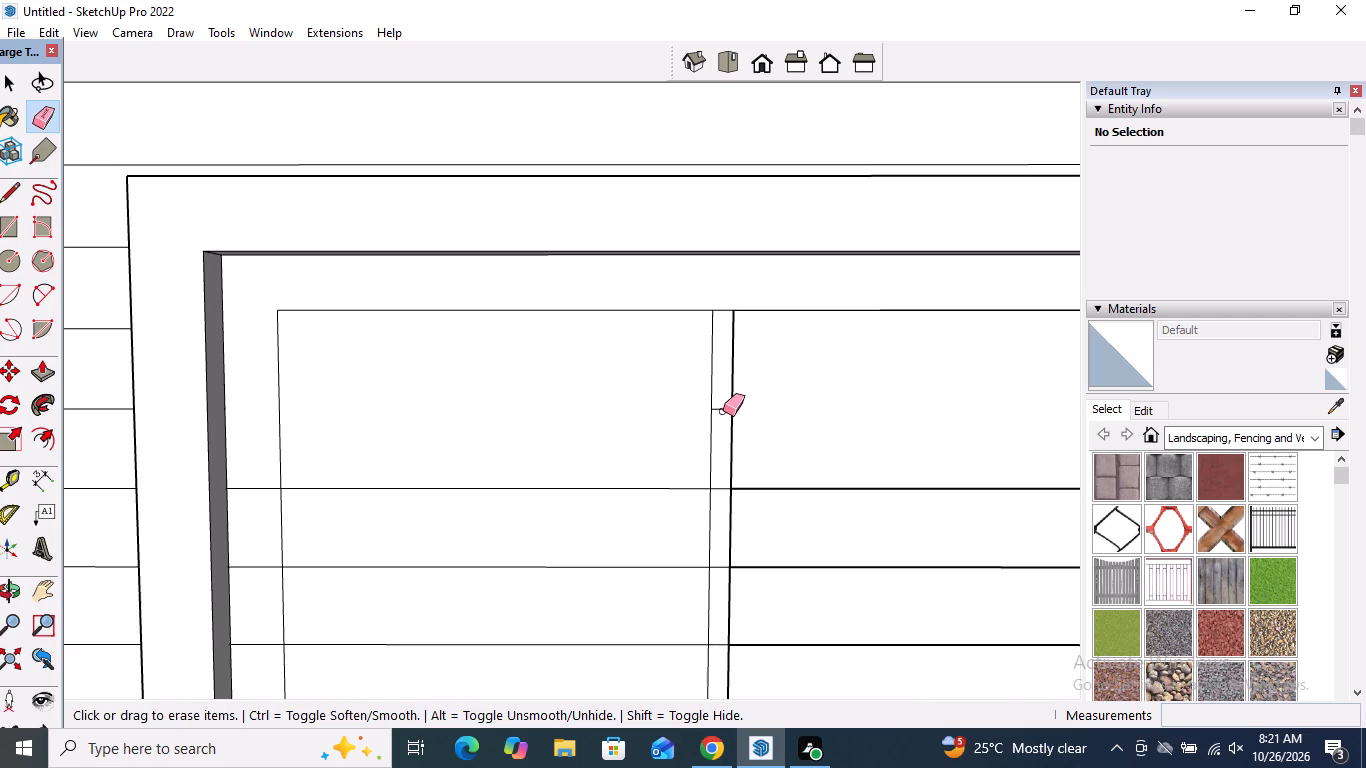
pyautogui.click(723, 409)
pyautogui.scroll(-5, 600, 403)
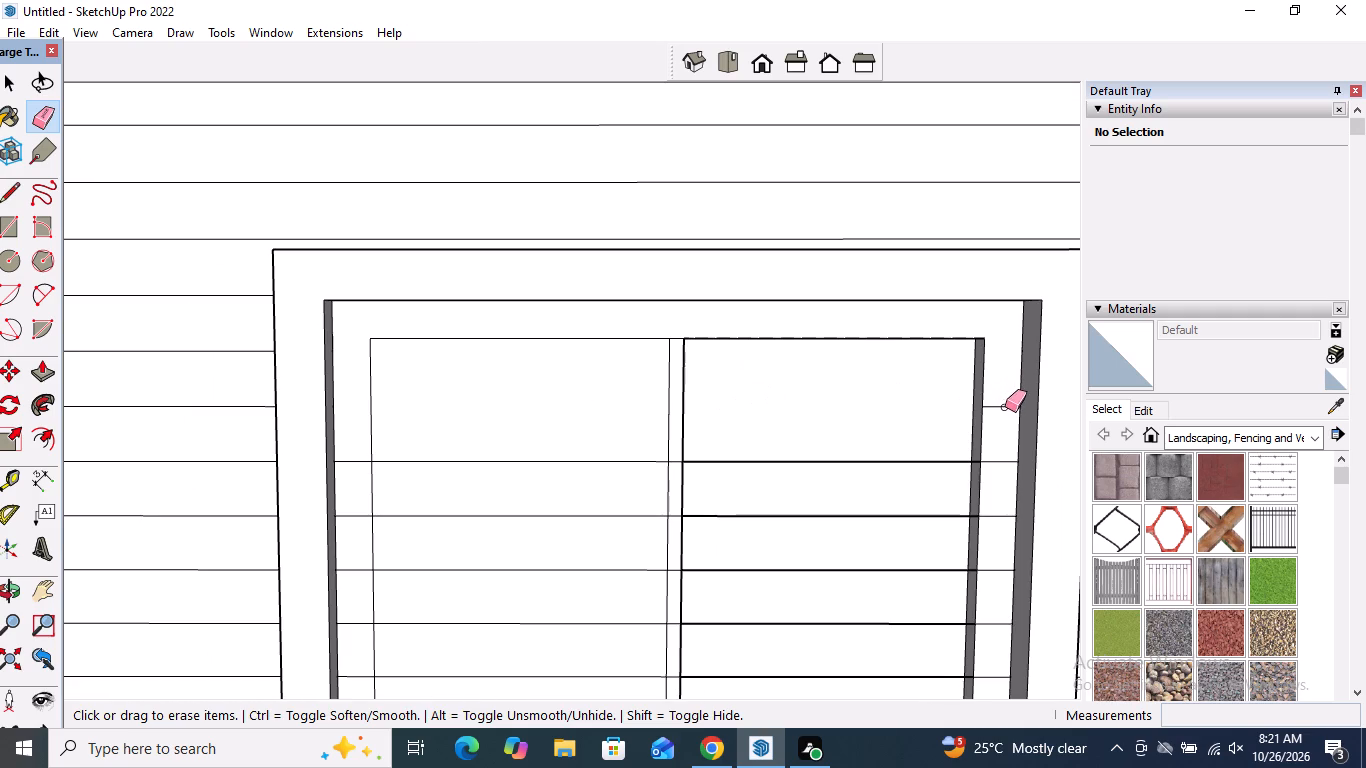
pyautogui.click(1005, 404)
pyautogui.click(997, 407)
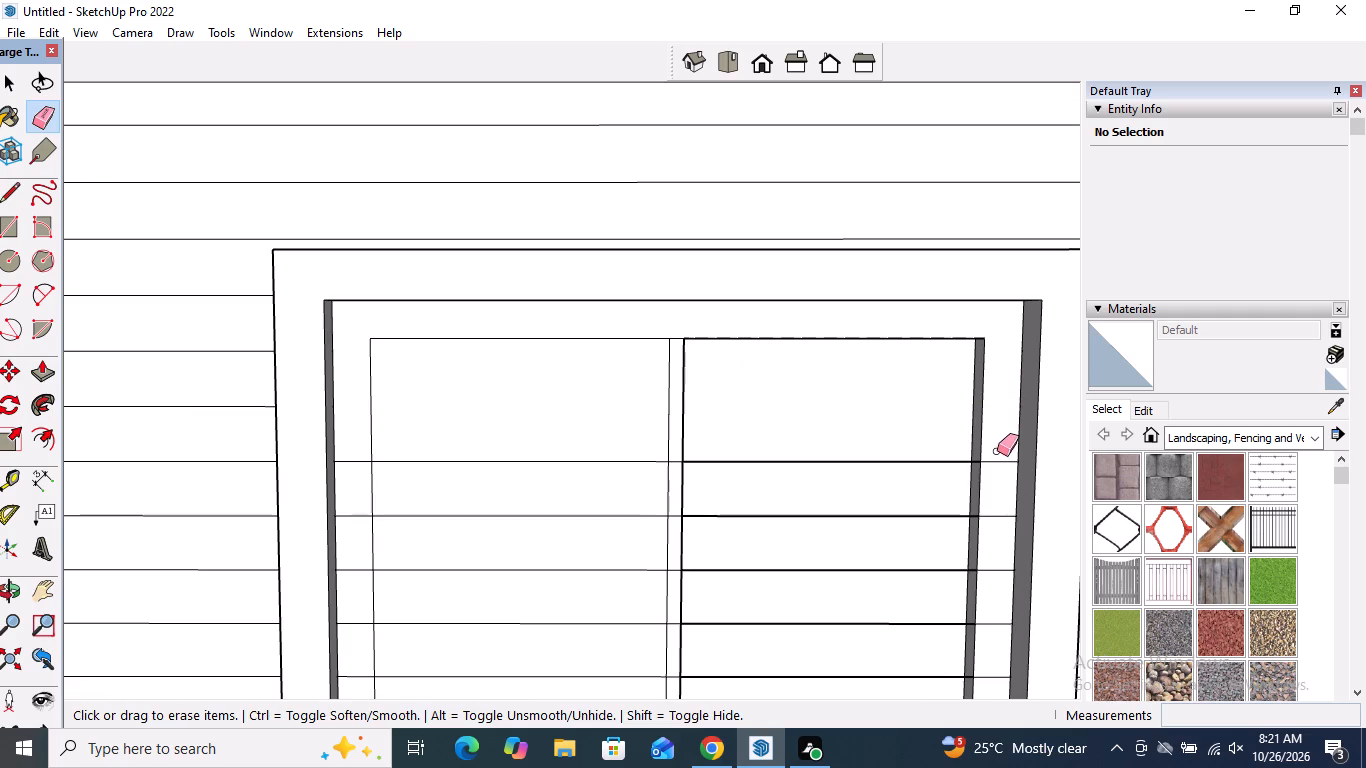
# Erase the segments of the third siding line from the top across the door's inner frame, leaves and centre strip.
pyautogui.click(998, 460)
pyautogui.click(923, 461)
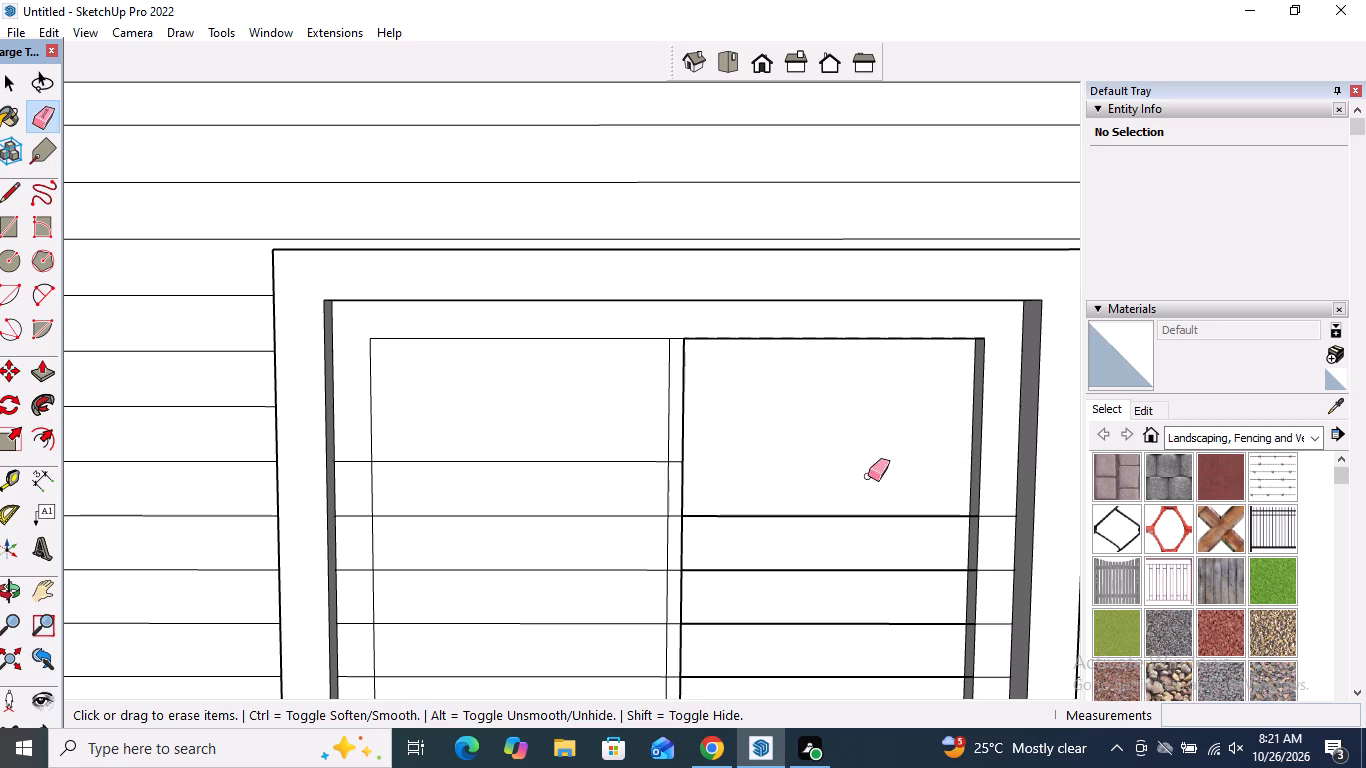
pyautogui.scroll(5, 681, 460)
pyautogui.click(675, 464)
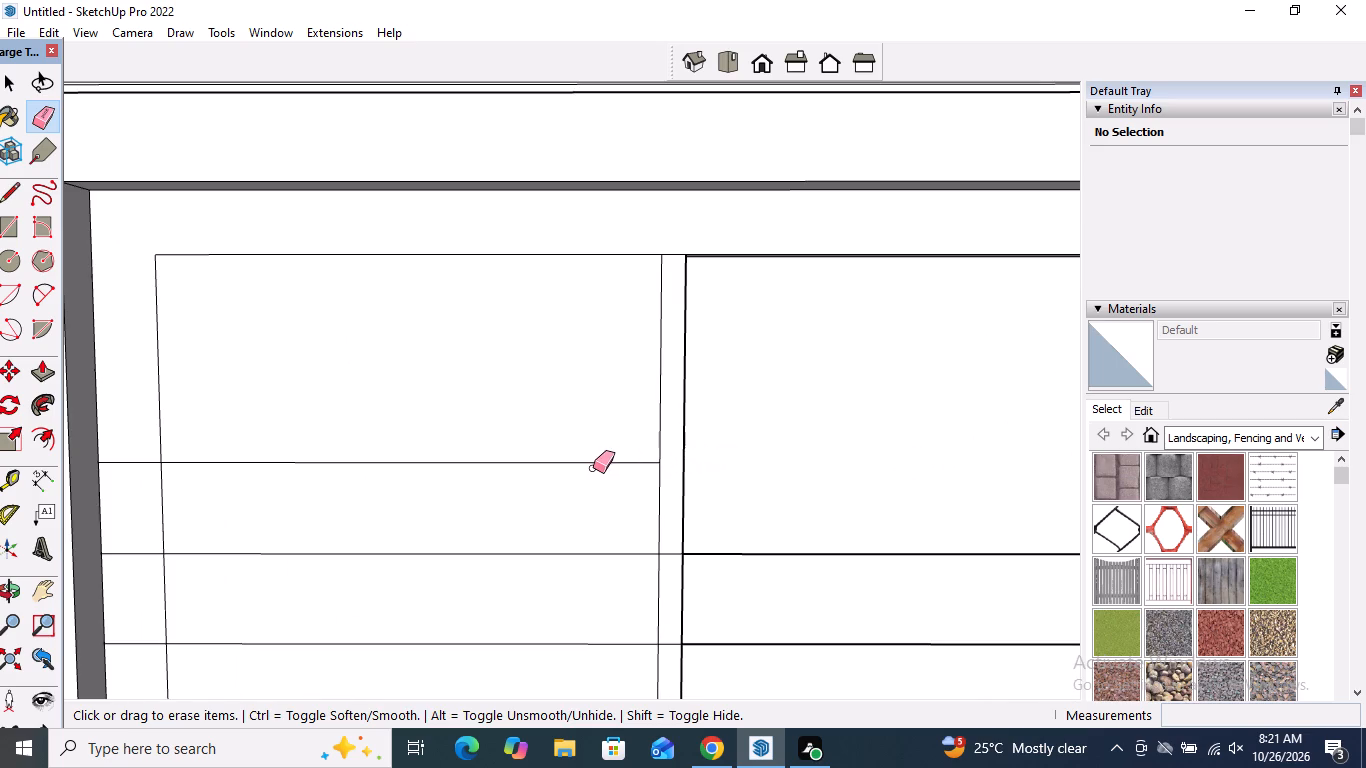
pyautogui.click(589, 461)
pyautogui.scroll(-5, 846, 410)
pyautogui.scroll(1, 368, 443)
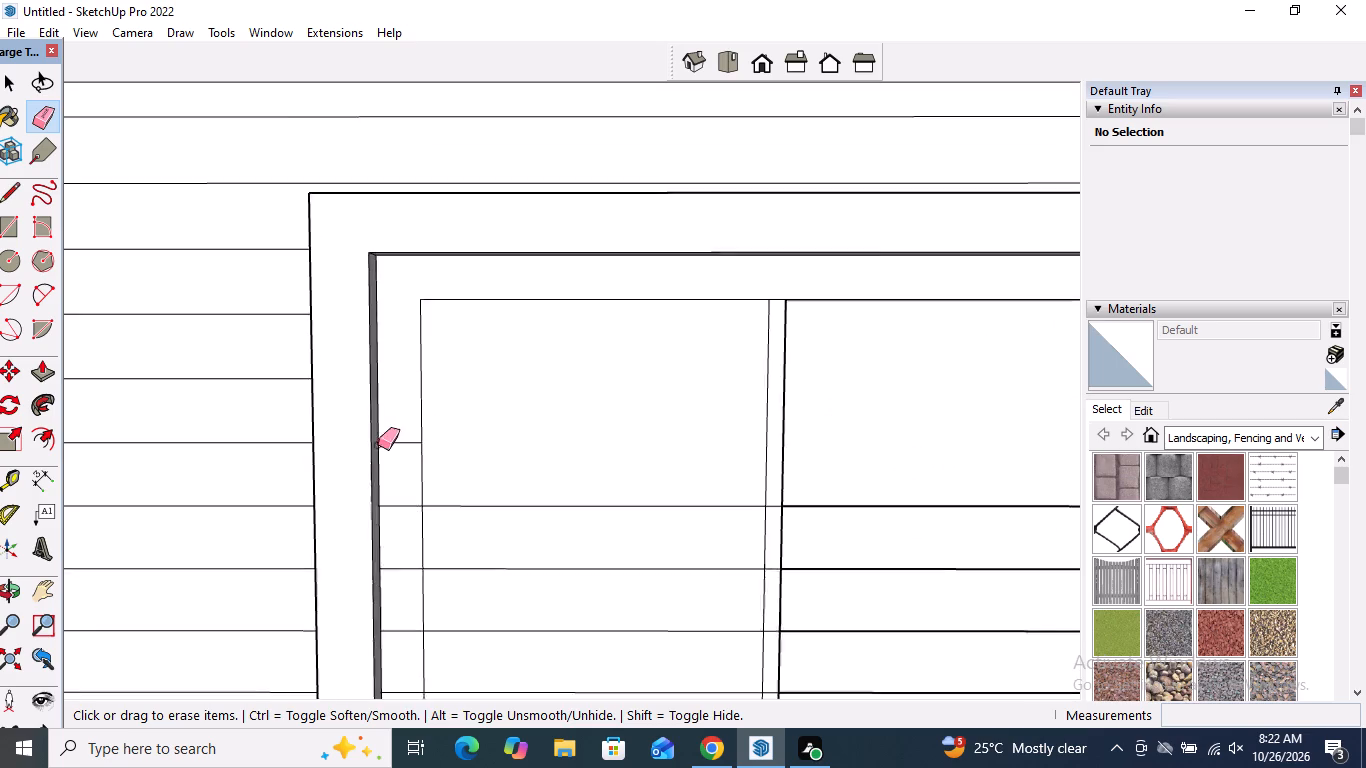
pyautogui.scroll(2, 378, 445)
pyautogui.click(401, 440)
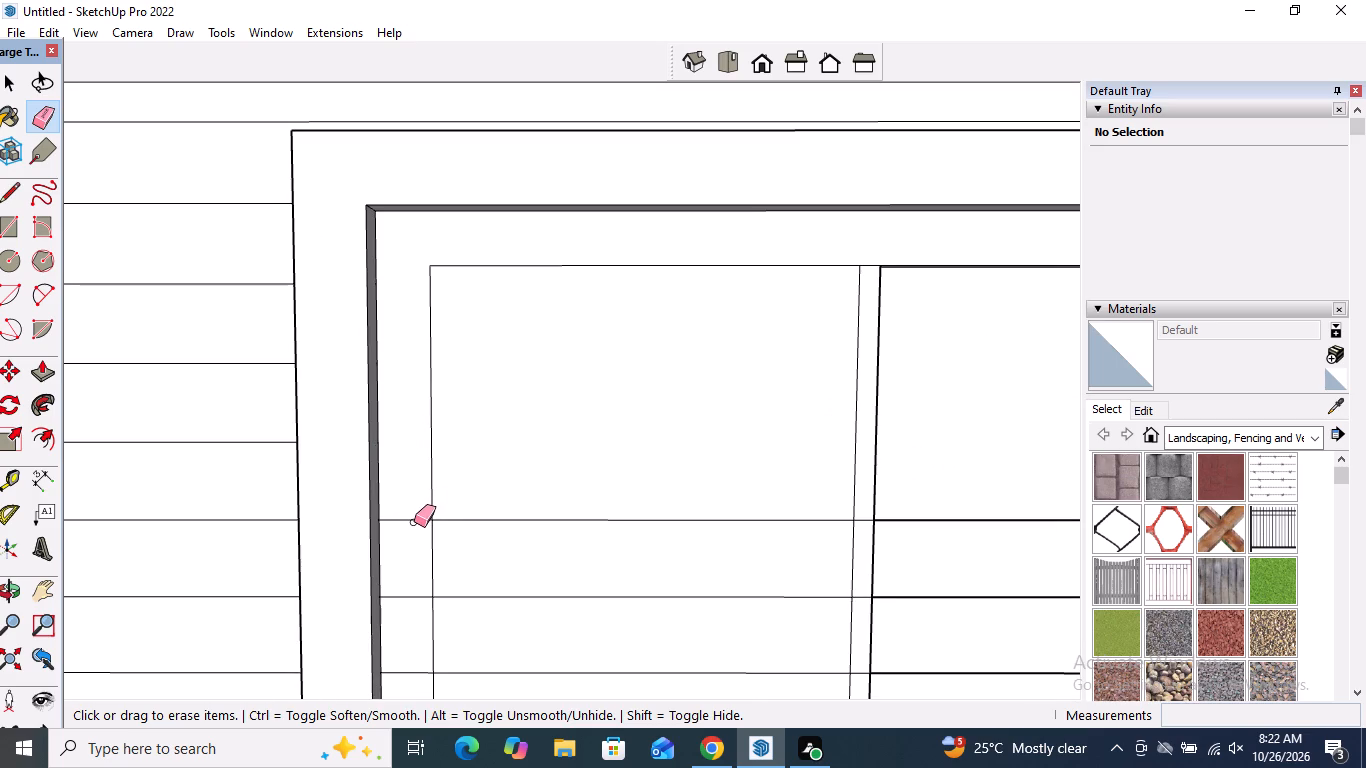
# Erase the segments of the fourth siding line from the top across the door's inner frame, leaves and centre strip.
pyautogui.click(414, 522)
pyautogui.click(487, 518)
pyautogui.scroll(-5, 495, 450)
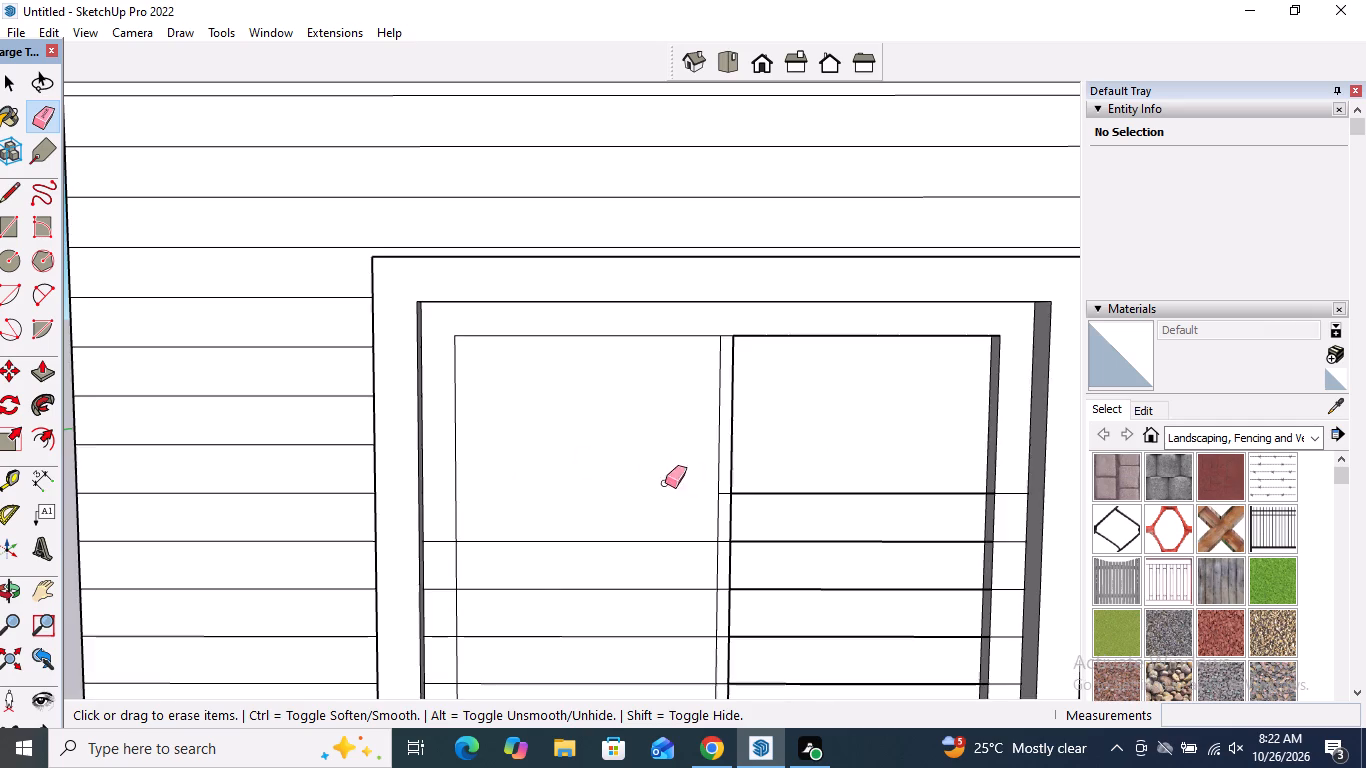
pyautogui.scroll(5, 743, 492)
pyautogui.click(732, 494)
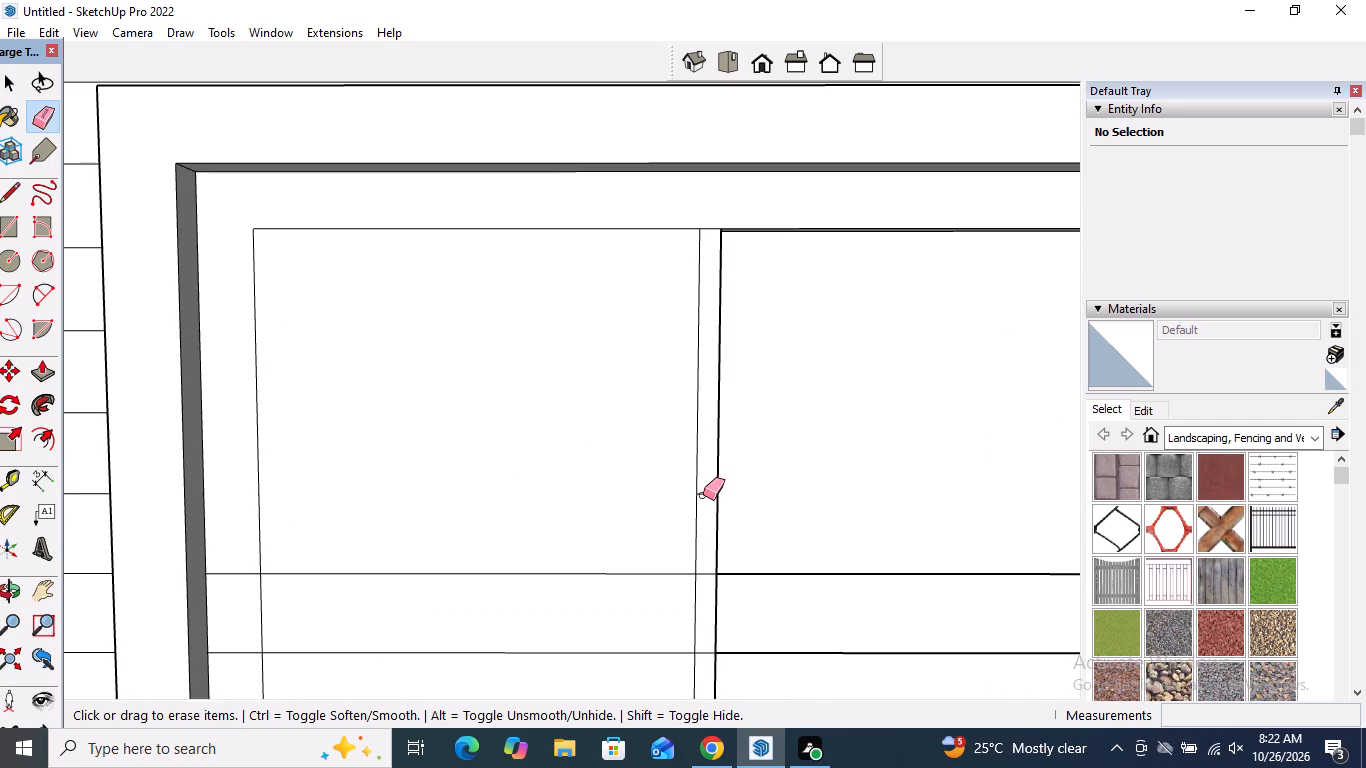
pyautogui.click(705, 492)
pyautogui.scroll(-5, 627, 395)
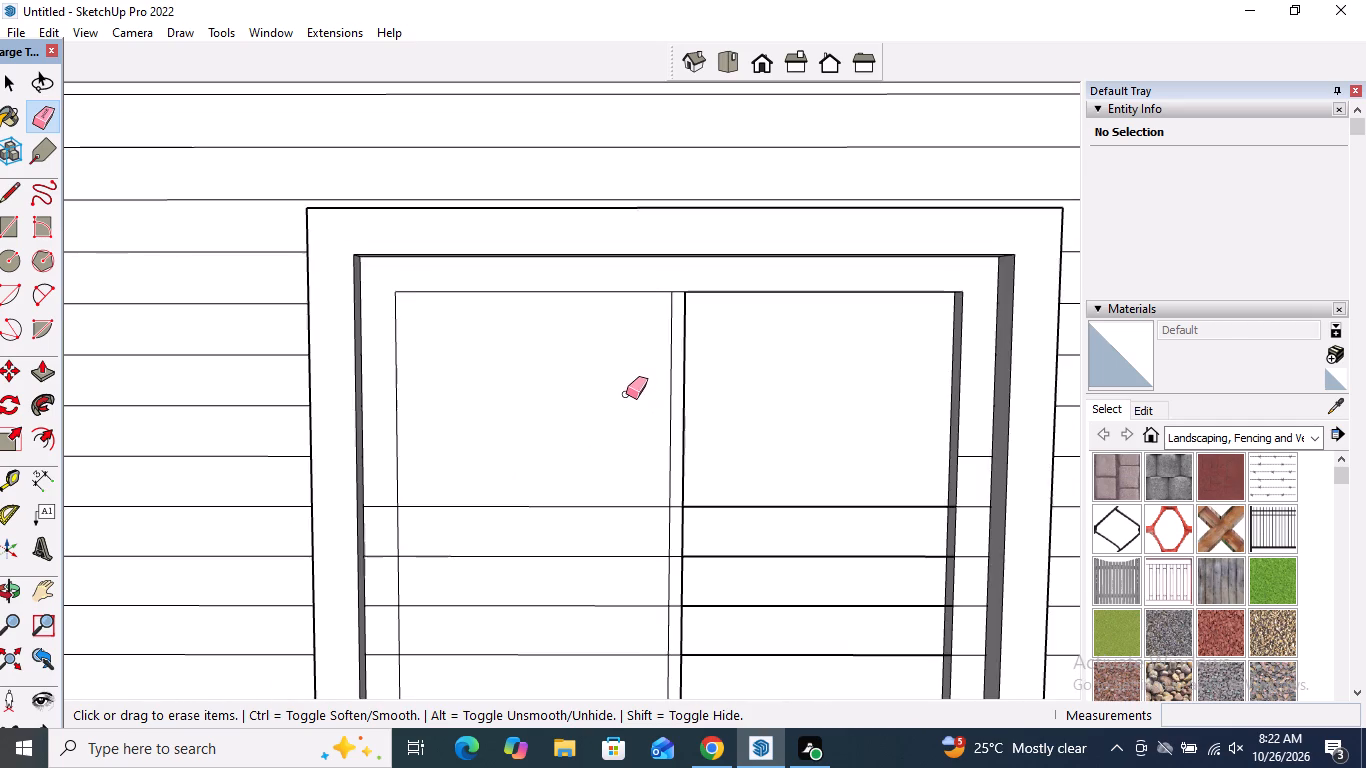
pyautogui.scroll(-1, 626, 394)
pyautogui.click(949, 452)
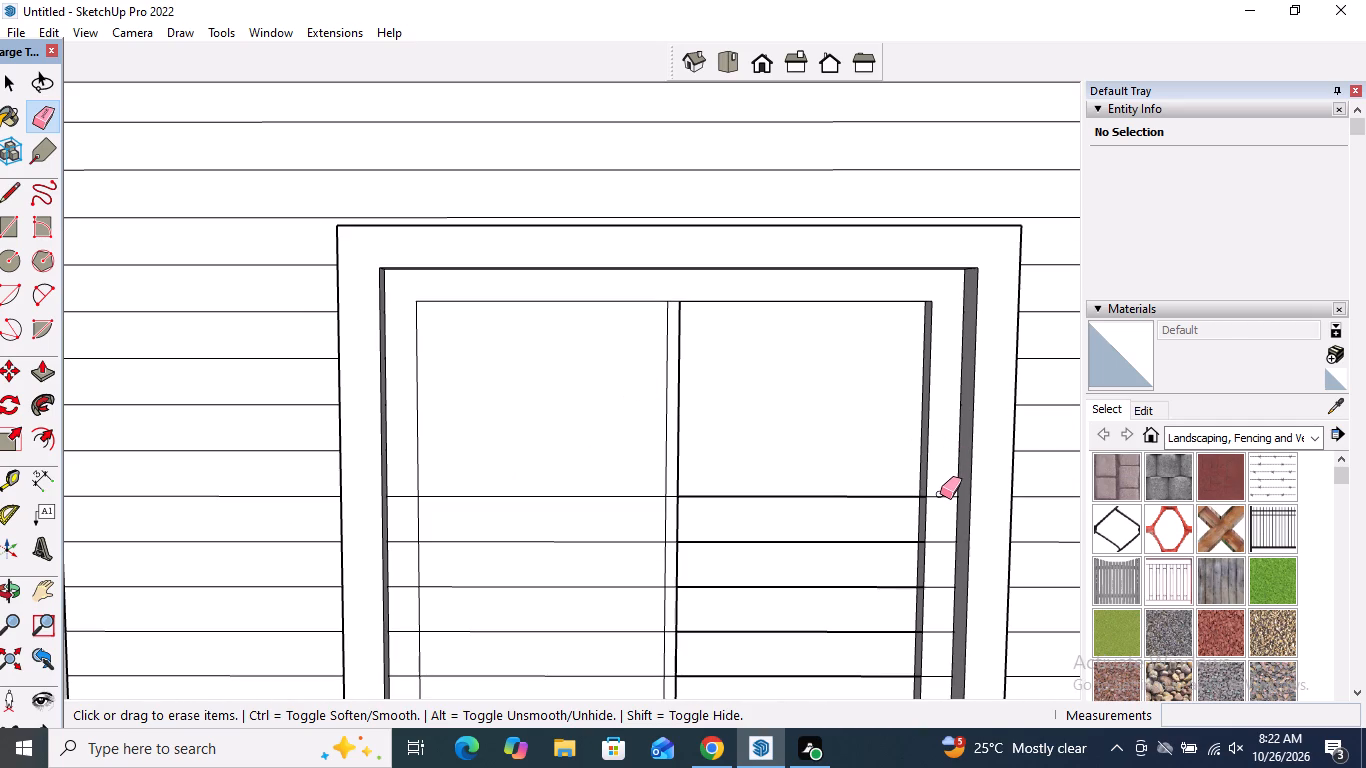
# Erase the segments of the fifth siding line from the top across the door's inner frame, leaves and centre strip.
pyautogui.click(940, 496)
pyautogui.click(886, 495)
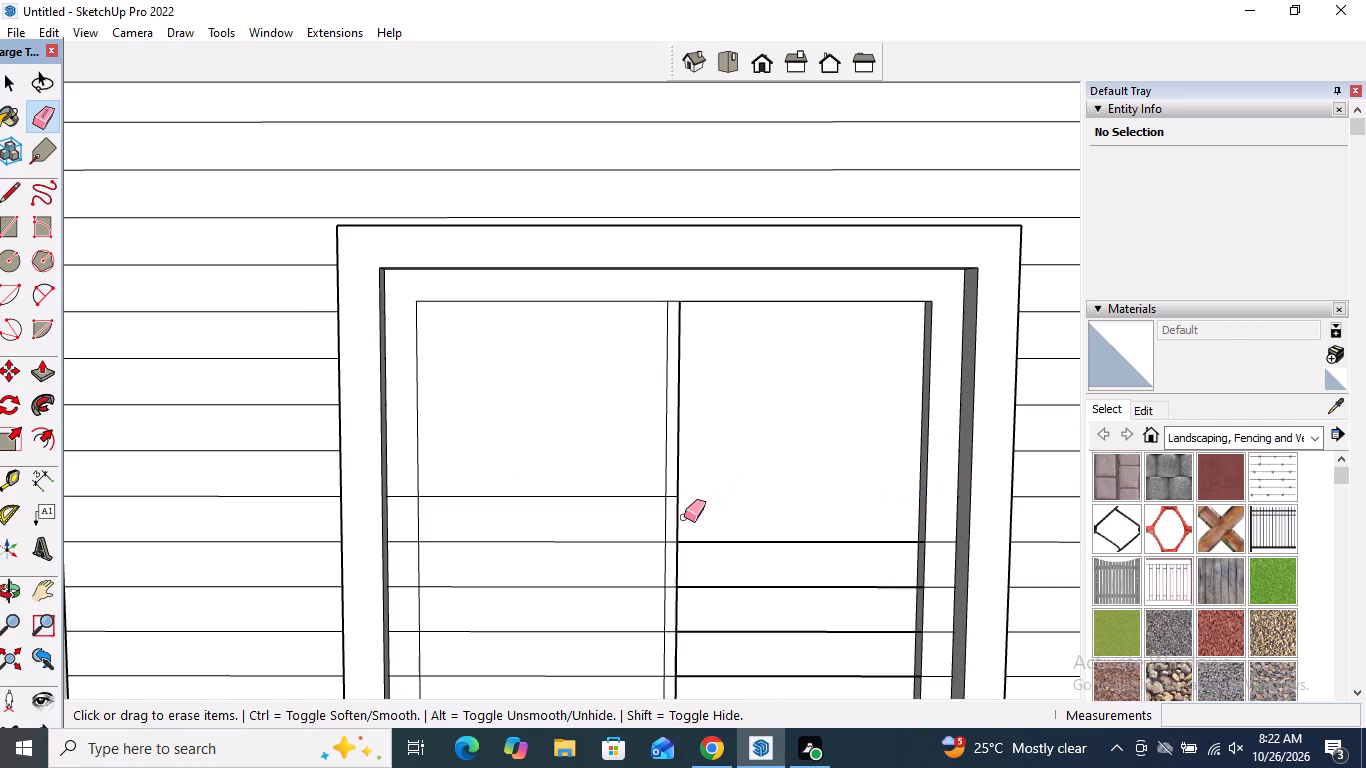
pyautogui.scroll(4, 667, 514)
pyautogui.click(674, 488)
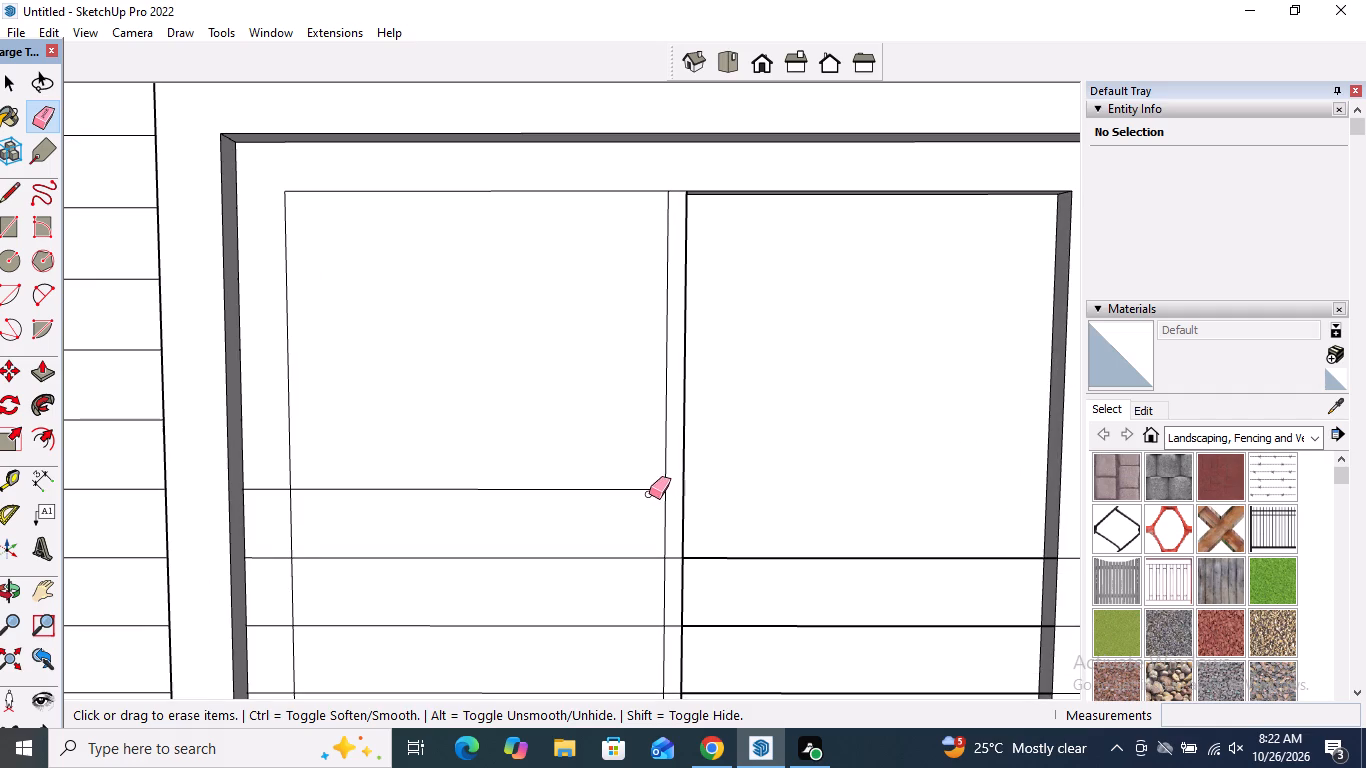
pyautogui.click(641, 488)
pyautogui.scroll(-5, 596, 395)
pyautogui.scroll(2, 382, 445)
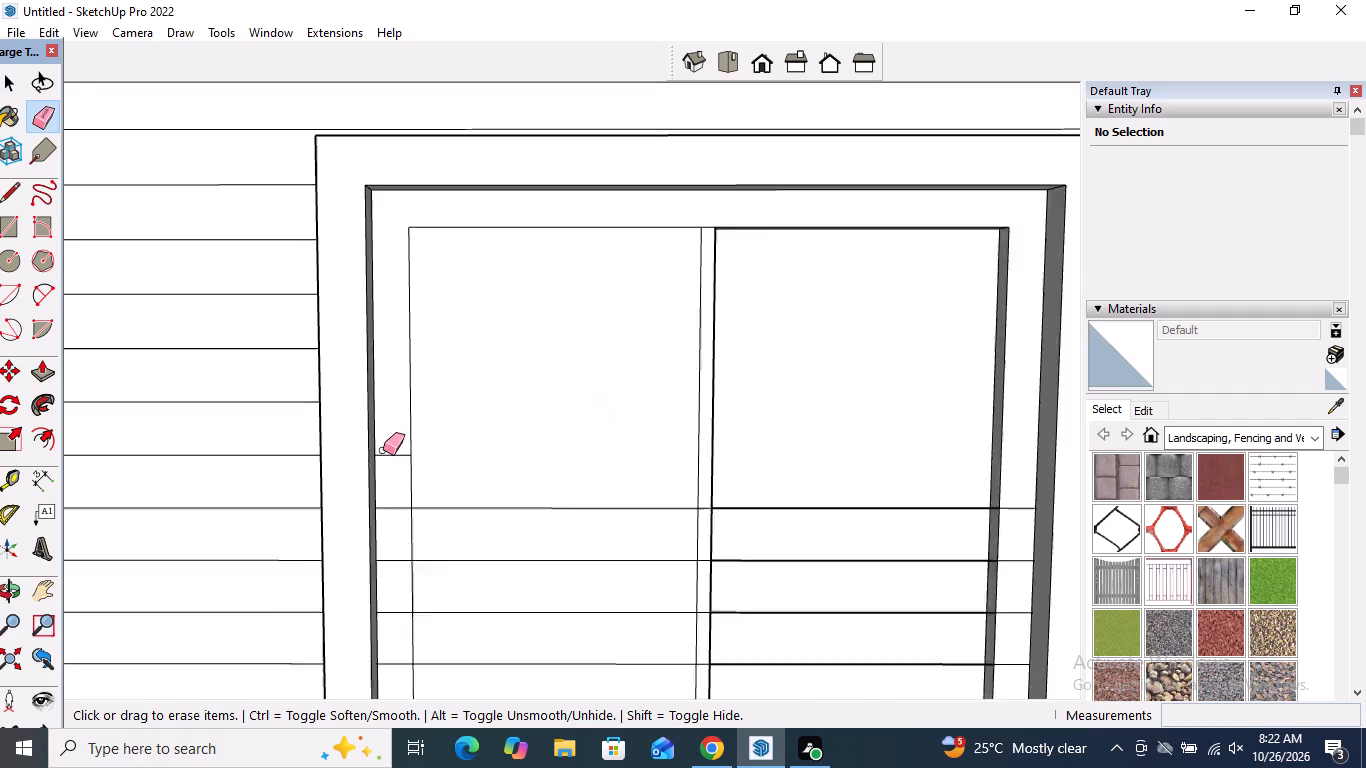
pyautogui.scroll(1, 383, 450)
pyautogui.click(396, 455)
# Erase the segments of the sixth siding line from the top across the door's inner frame, leaves and centre strip.
pyautogui.click(402, 514)
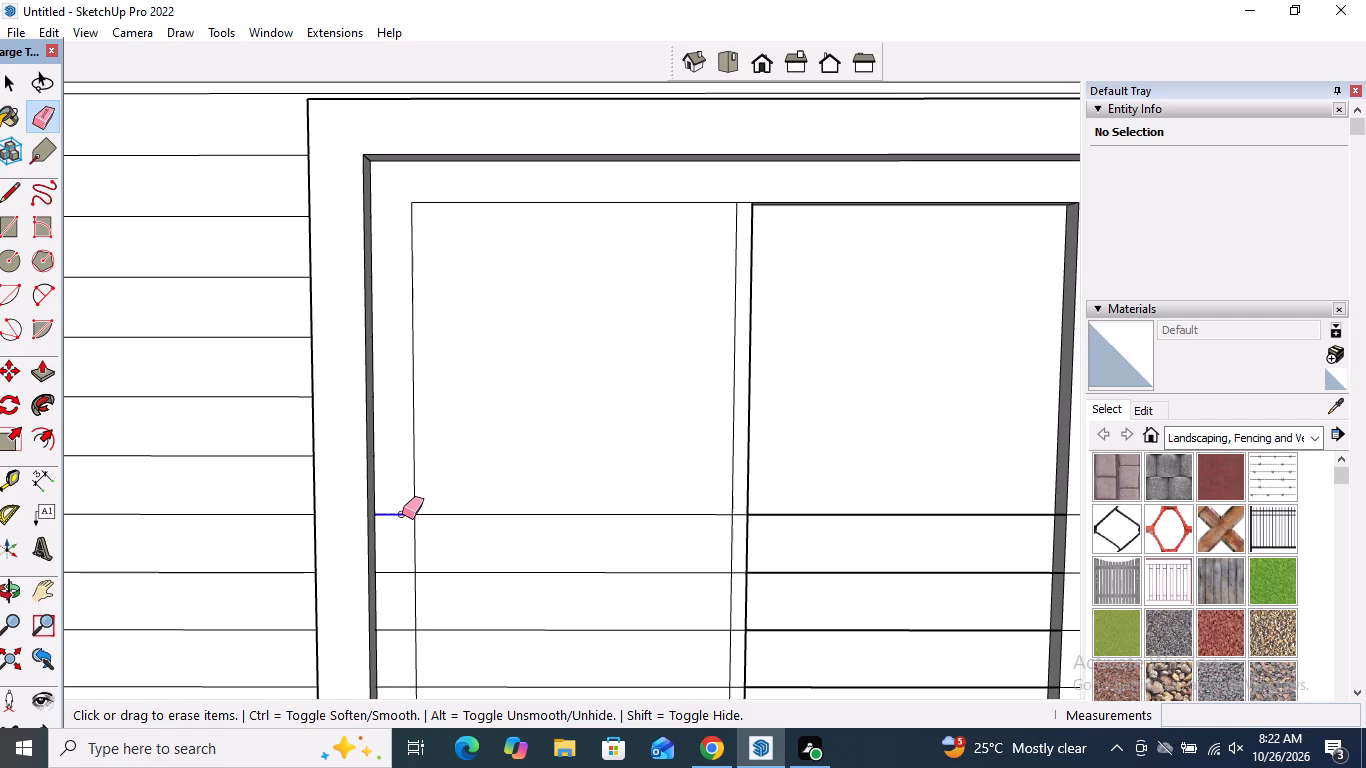
pyautogui.click(463, 515)
pyautogui.scroll(4, 755, 509)
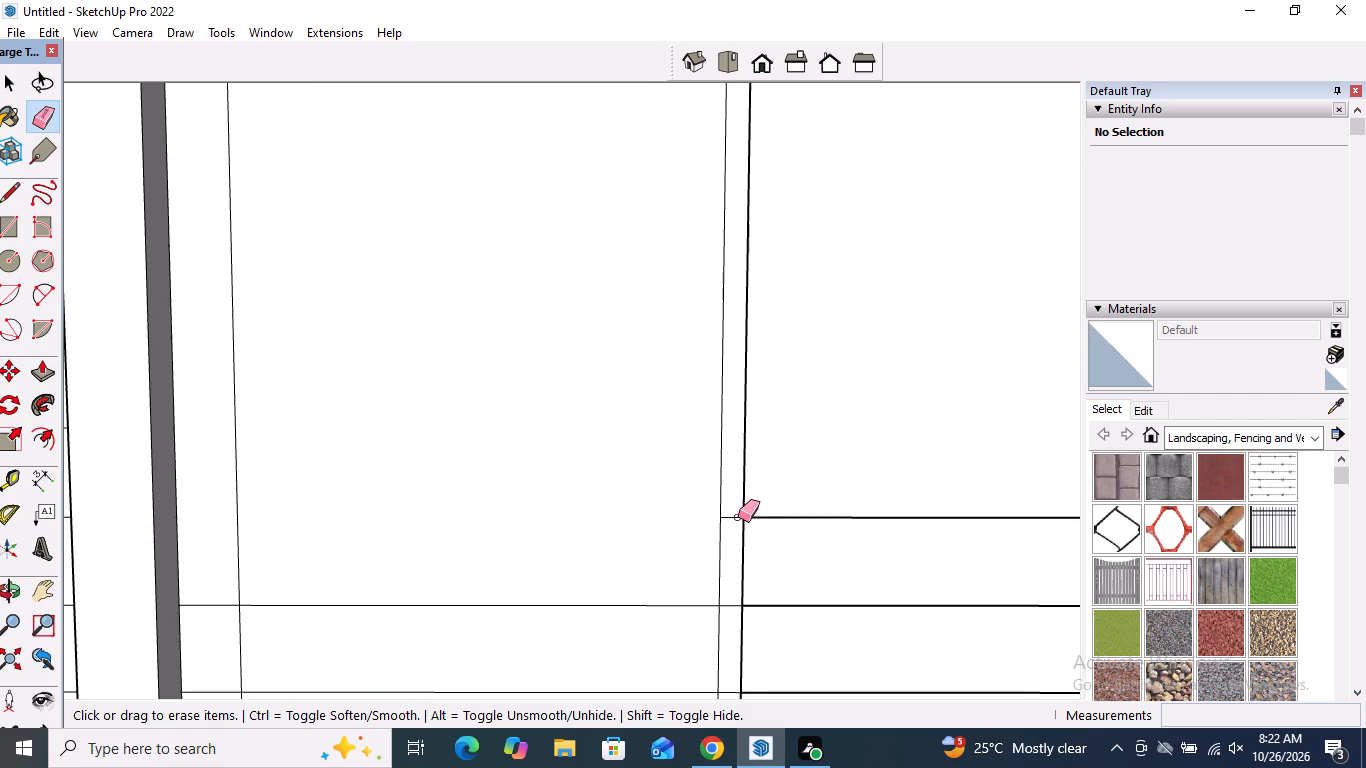
pyautogui.click(752, 517)
pyautogui.click(732, 518)
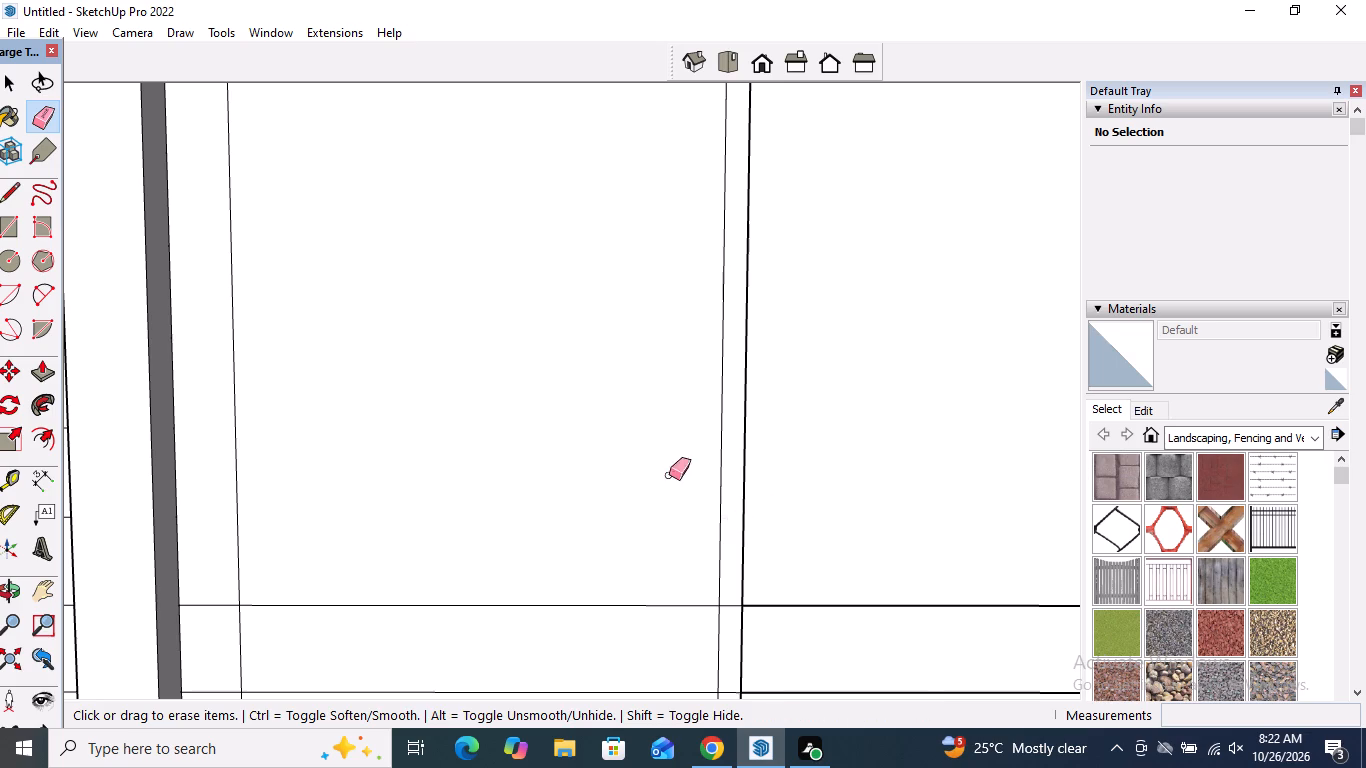
pyautogui.scroll(-7, 589, 415)
pyautogui.scroll(3, 970, 471)
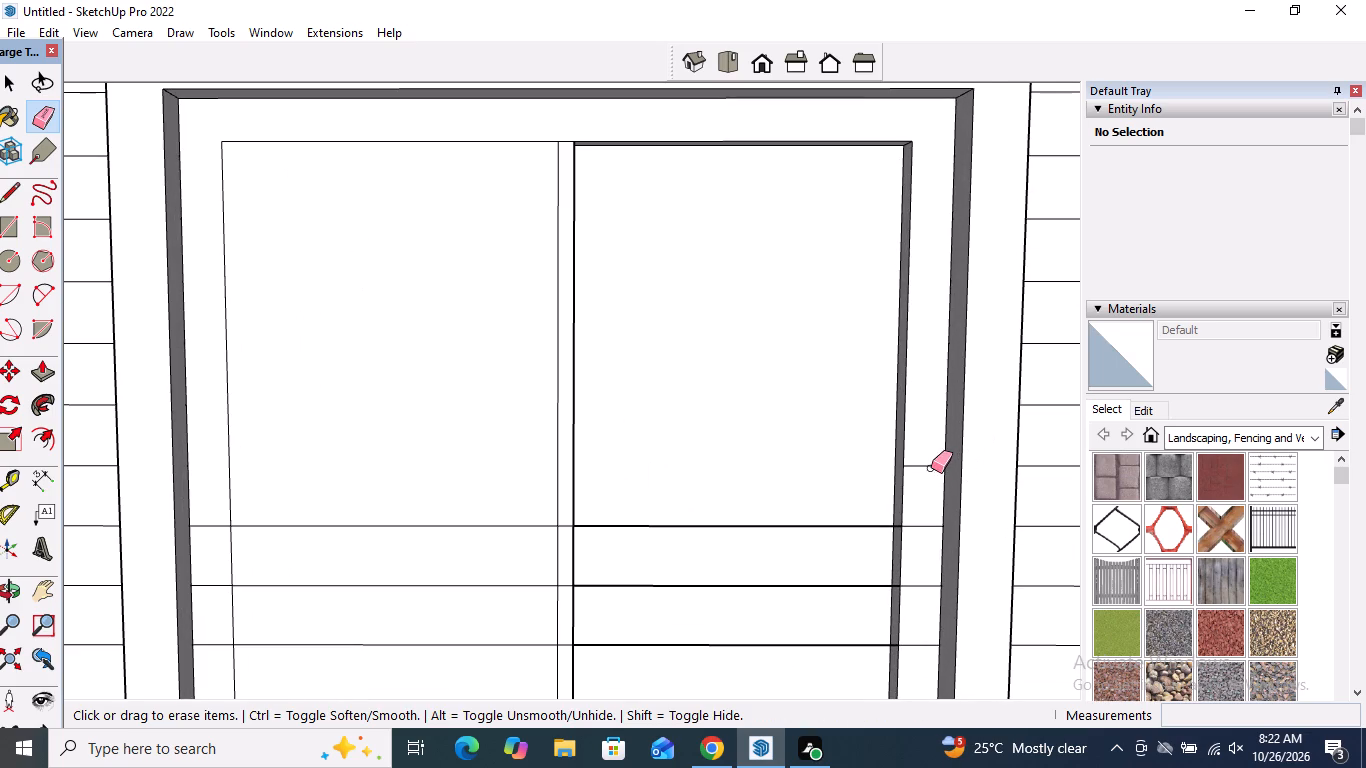
pyautogui.click(929, 466)
# Erase the segments of the seventh siding line from the top across the door's inner frame, leaves and centre strip.
pyautogui.click(921, 527)
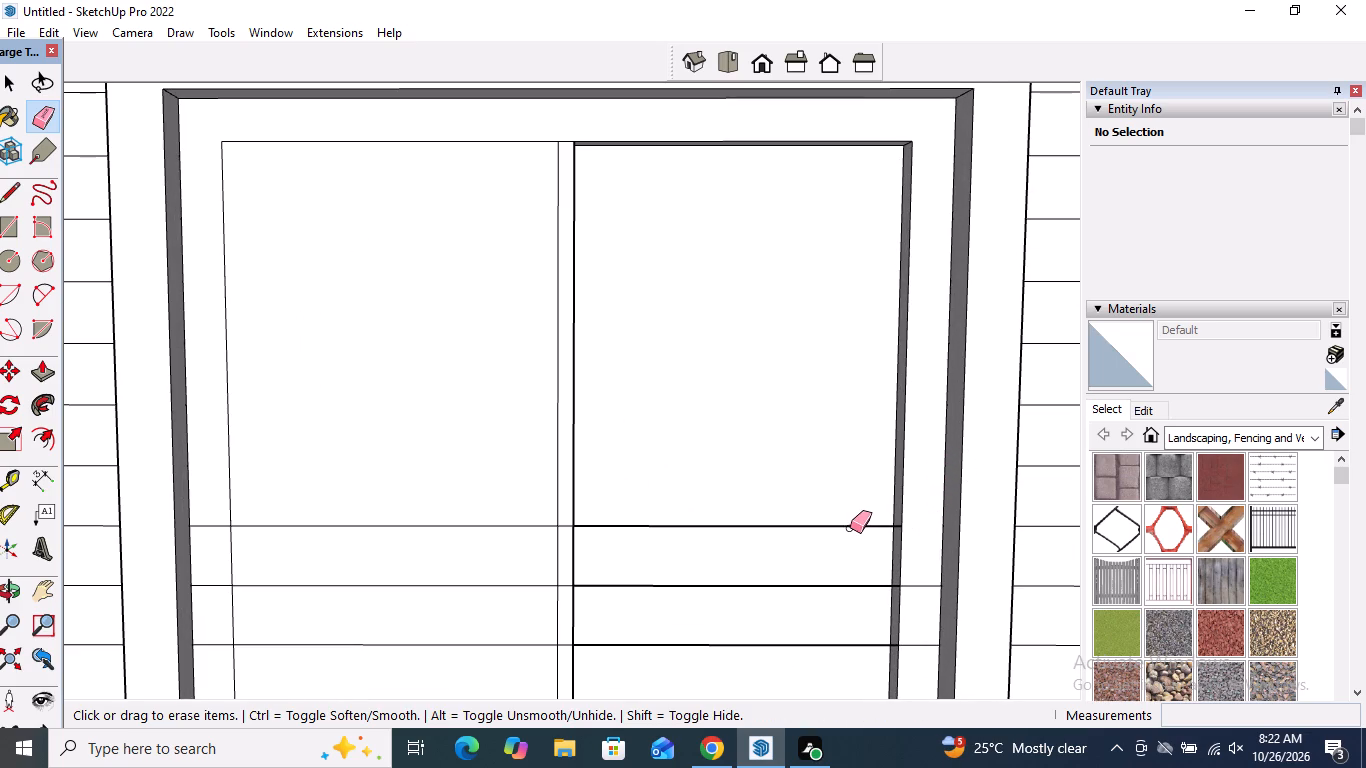
pyautogui.click(850, 527)
pyautogui.scroll(3, 598, 532)
pyautogui.click(559, 522)
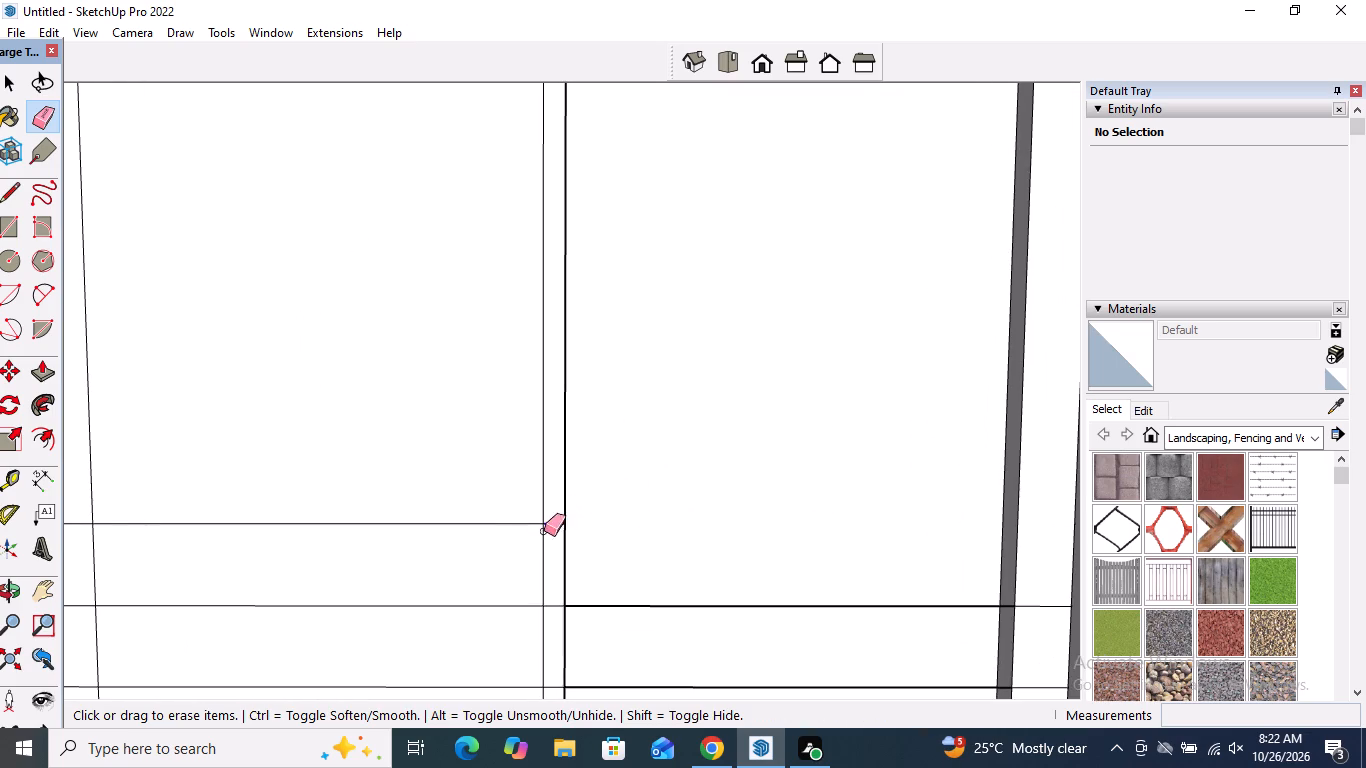
pyautogui.click(500, 523)
pyautogui.scroll(-9, 735, 337)
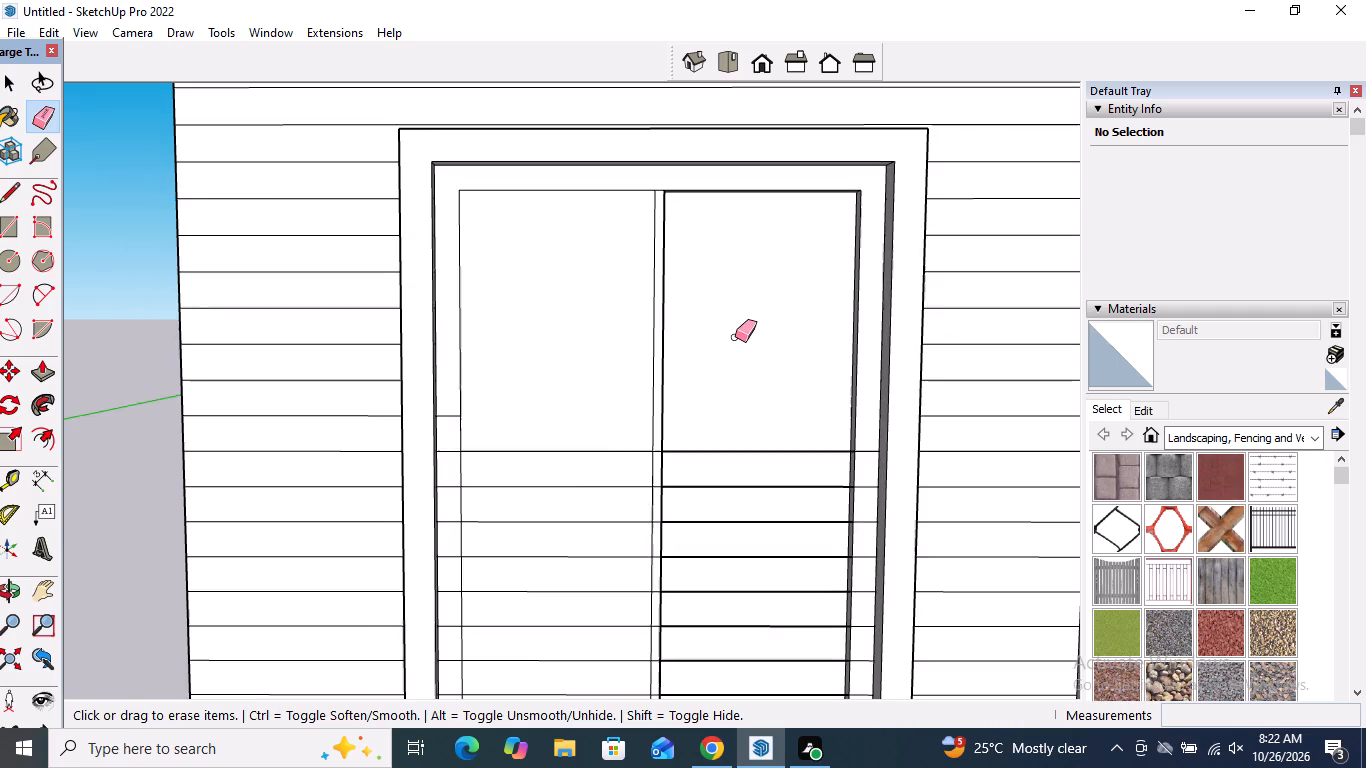
pyautogui.scroll(1, 448, 454)
pyautogui.click(451, 410)
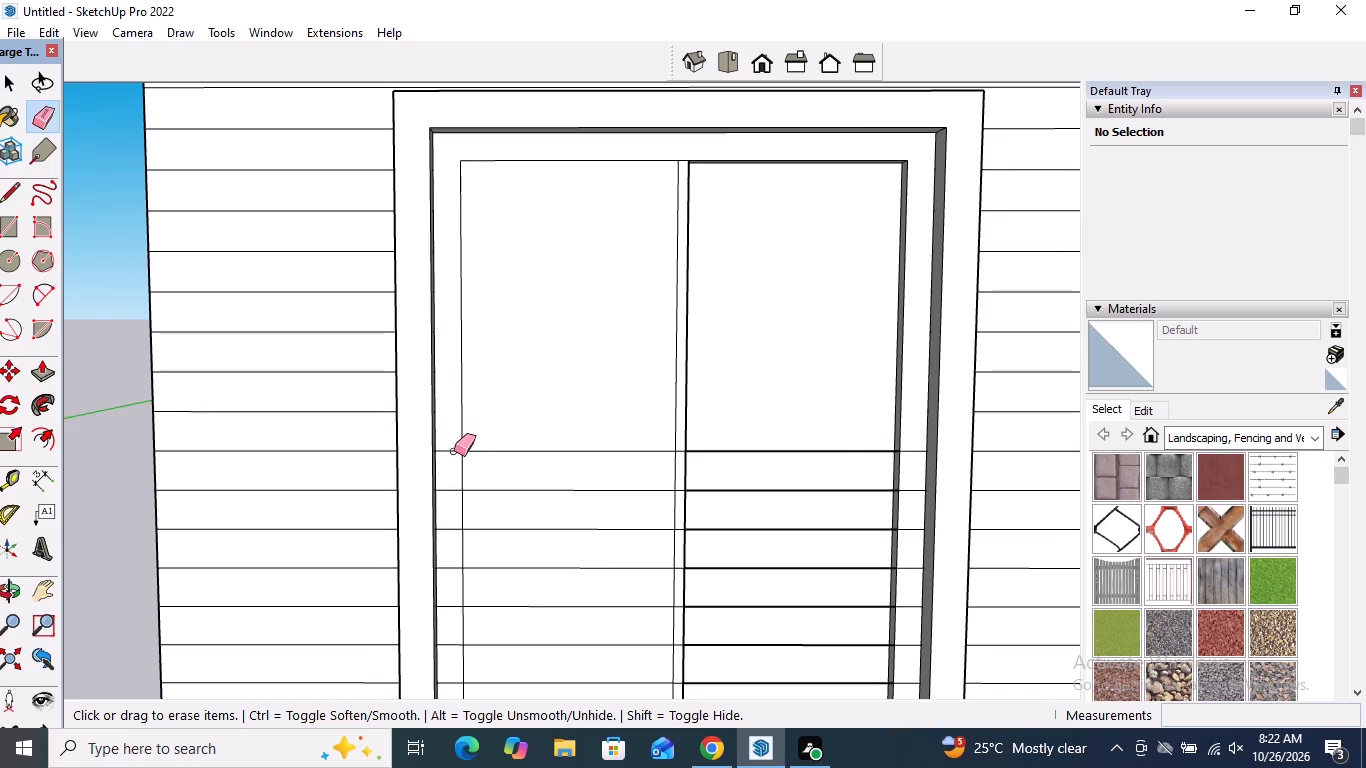
# Erase the segments of the eighth siding line from the top across the door's inner frame, leaves and centre strip.
pyautogui.click(454, 452)
pyautogui.click(511, 449)
pyautogui.scroll(5, 694, 452)
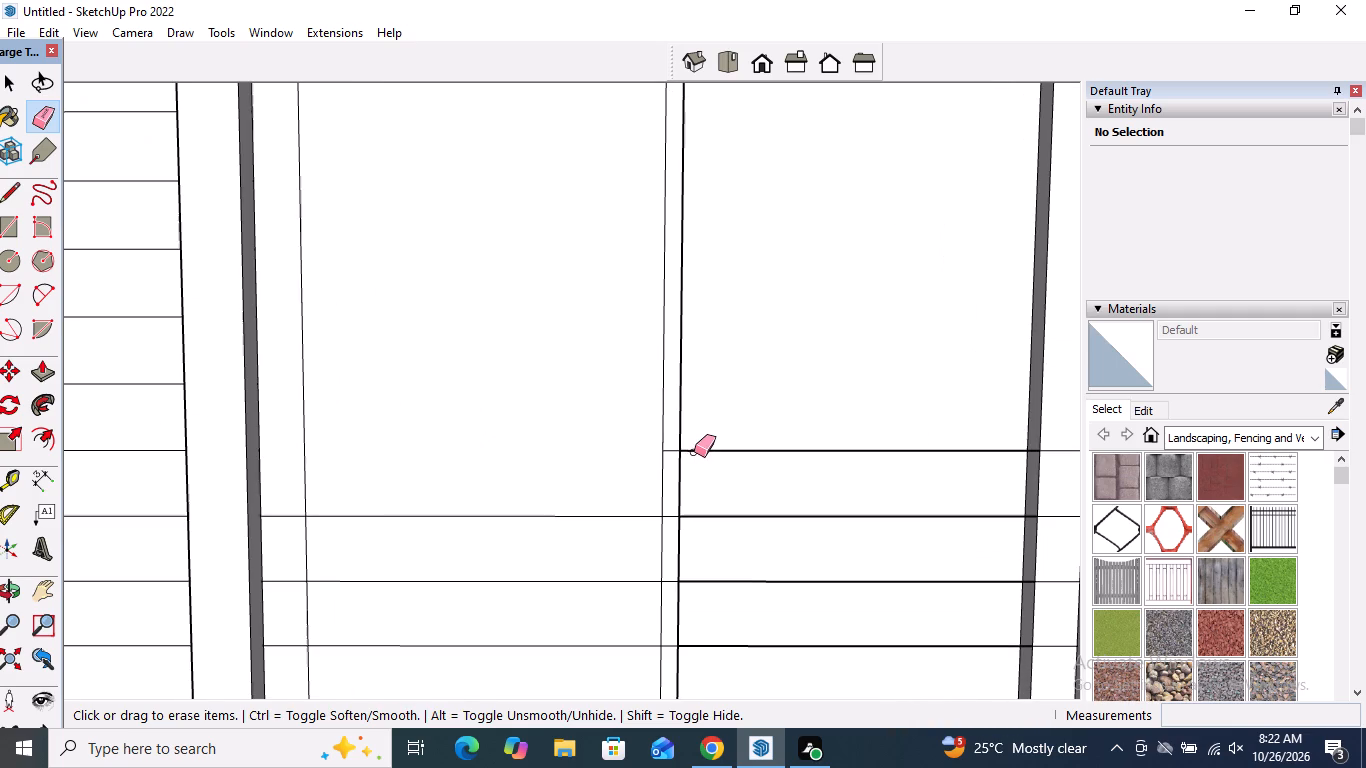
pyautogui.click(694, 450)
pyautogui.click(673, 450)
pyautogui.scroll(-5, 518, 417)
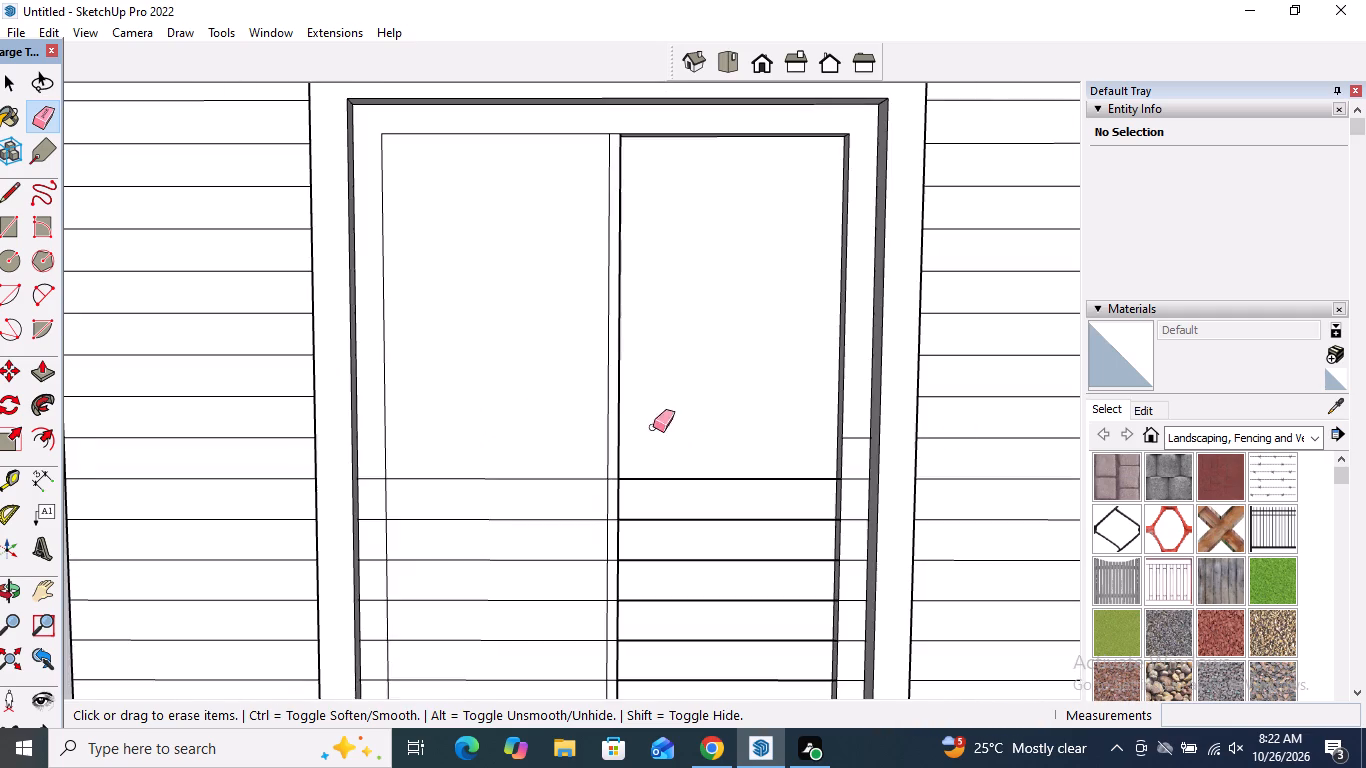
pyautogui.scroll(3, 959, 439)
pyautogui.click(828, 436)
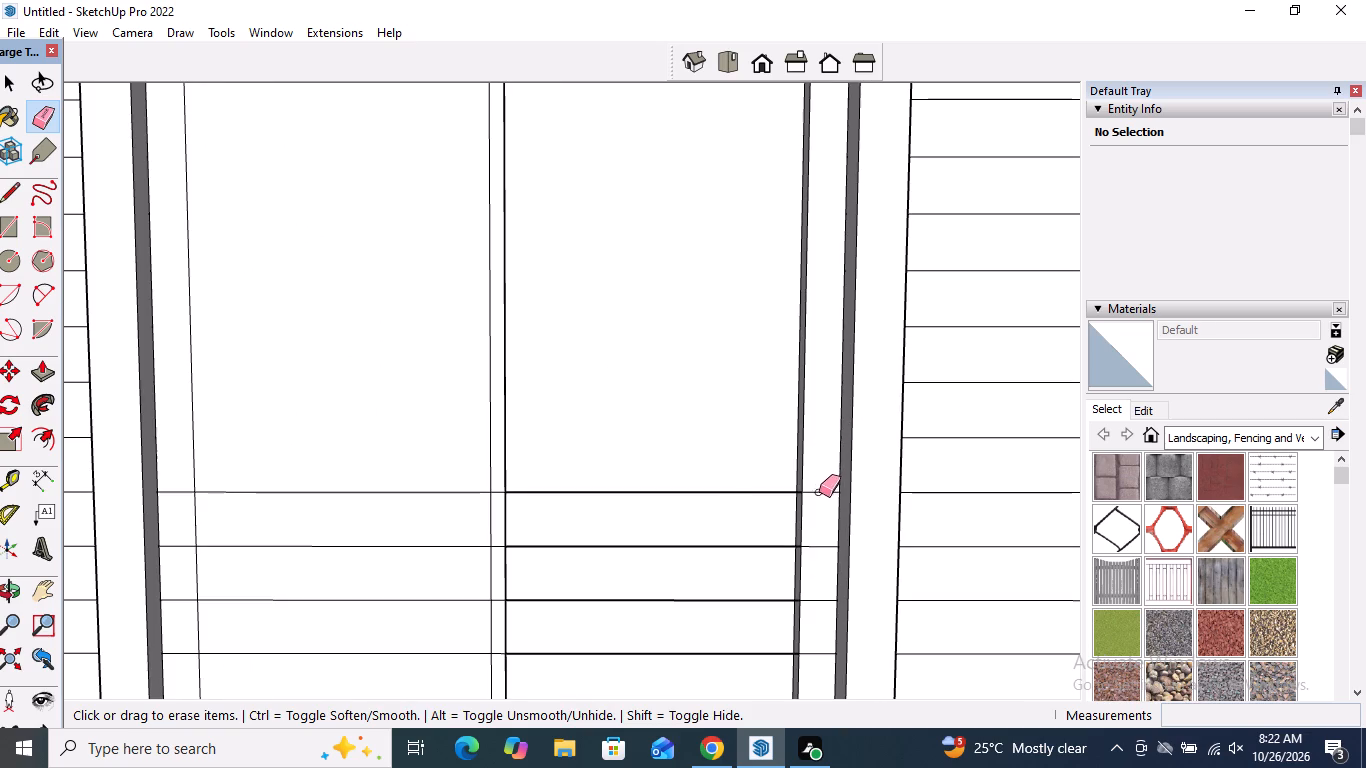
# Erase the segments of the ninth siding line from the top across the door's inner frame, leaves and centre strip.
pyautogui.click(819, 493)
pyautogui.moveTo(725, 491); pyautogui.dragTo(711, 498)
pyautogui.scroll(2, 476, 490)
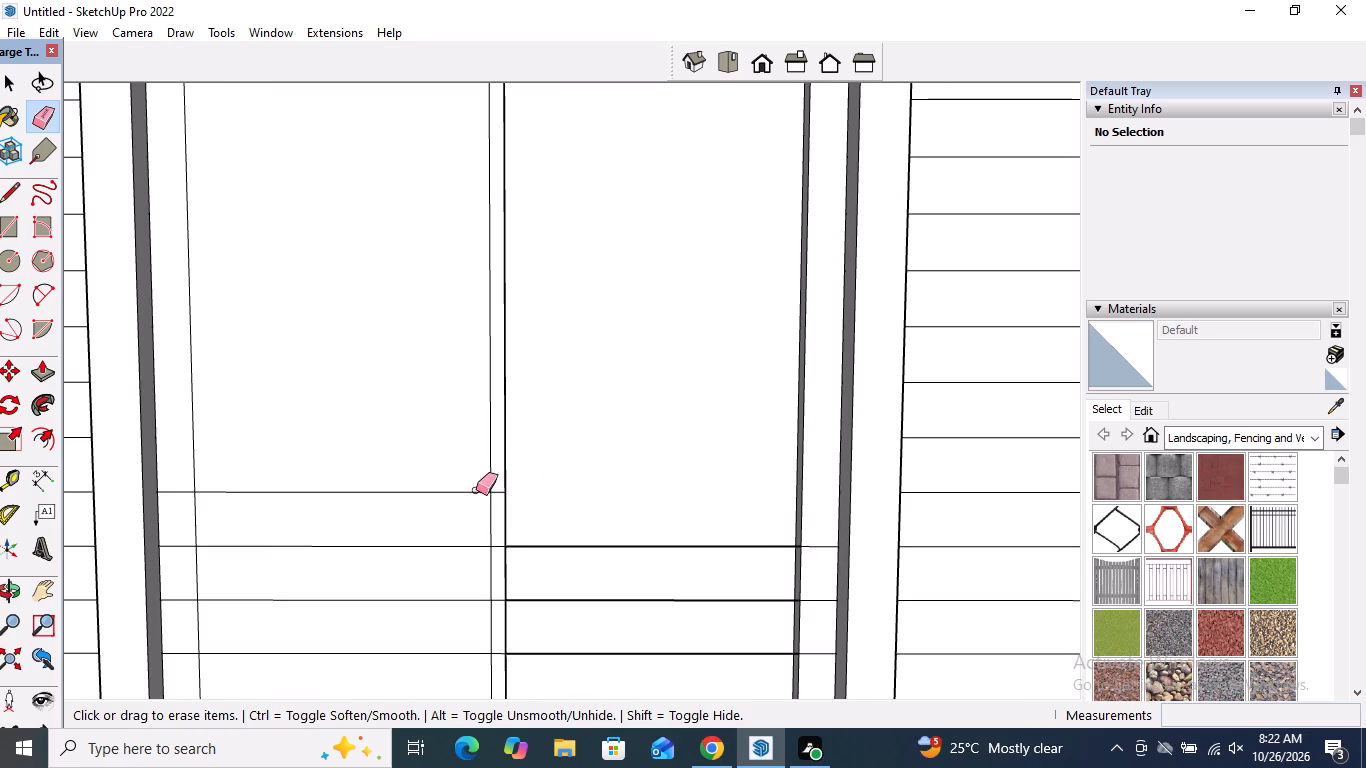
pyautogui.scroll(3, 476, 490)
pyautogui.click(514, 493)
pyautogui.click(478, 492)
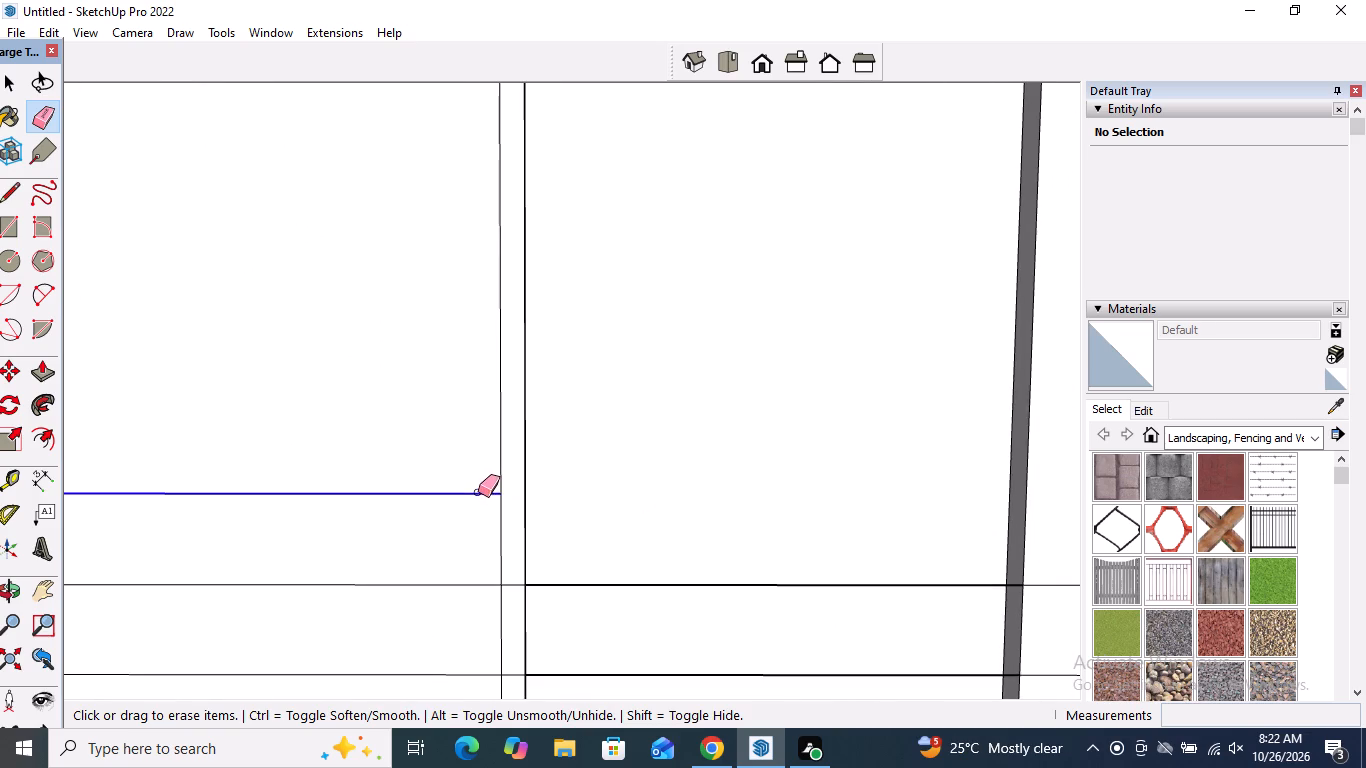
pyautogui.scroll(-8, 651, 418)
pyautogui.scroll(3, 382, 483)
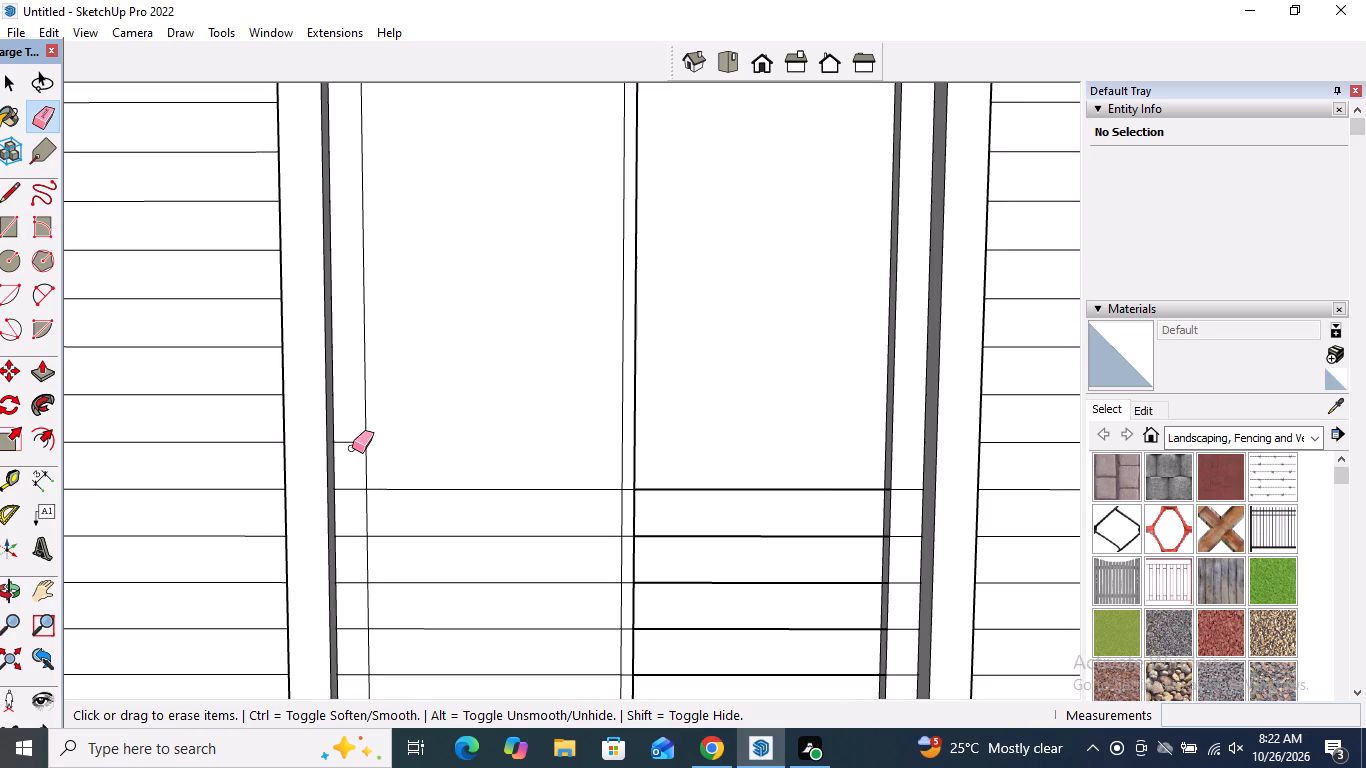
pyautogui.click(351, 442)
# Erase the segments of the tenth siding line from the top across the door's inner frame, leaves and centre strip.
pyautogui.click(355, 490)
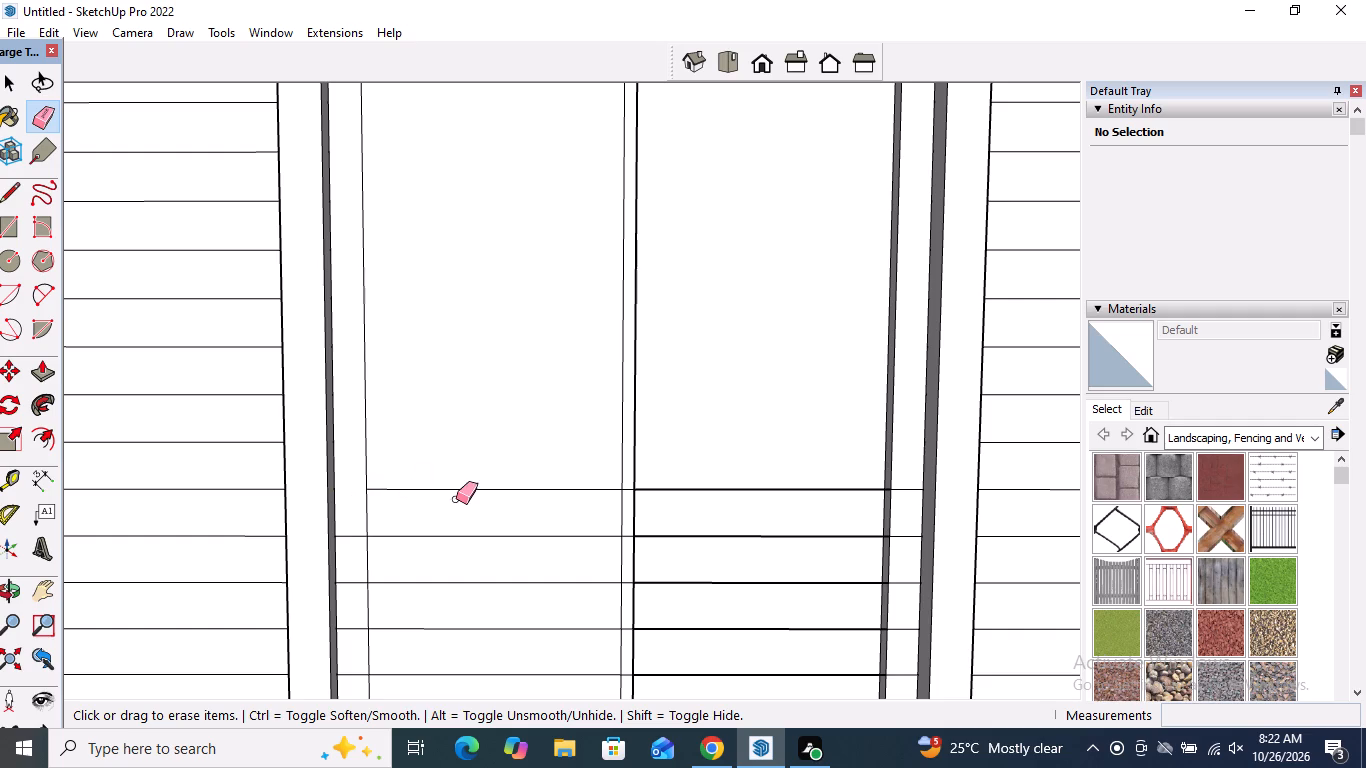
pyautogui.click(458, 487)
pyautogui.scroll(8, 631, 471)
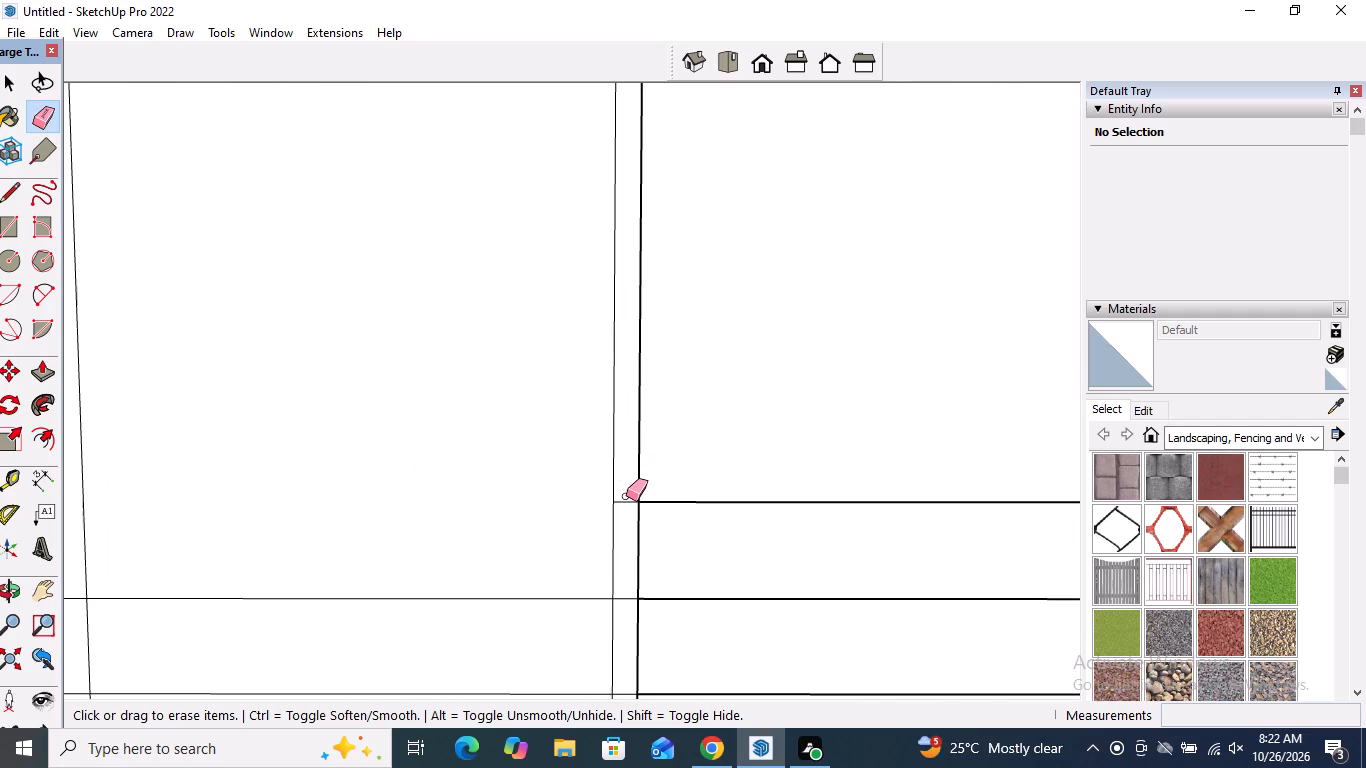
pyautogui.click(626, 503)
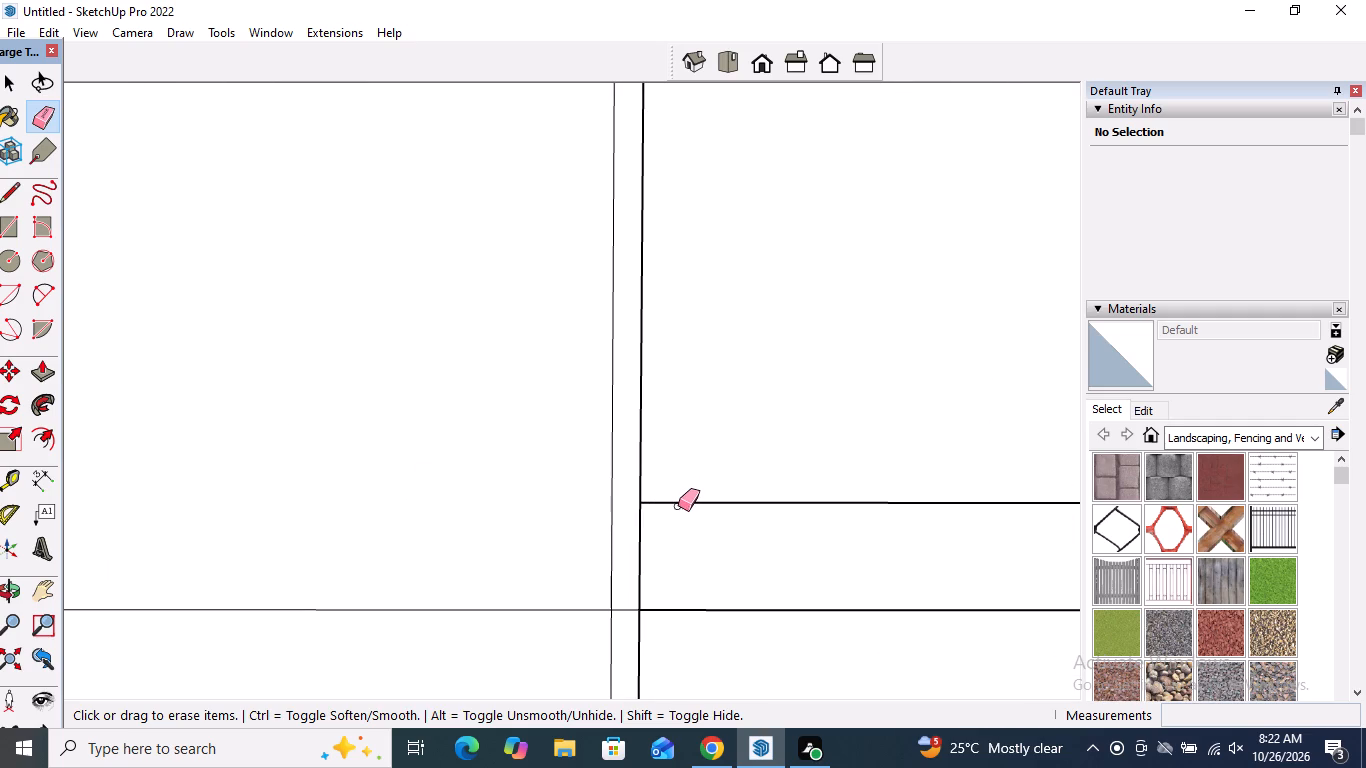
pyautogui.click(676, 502)
pyautogui.scroll(-9, 501, 415)
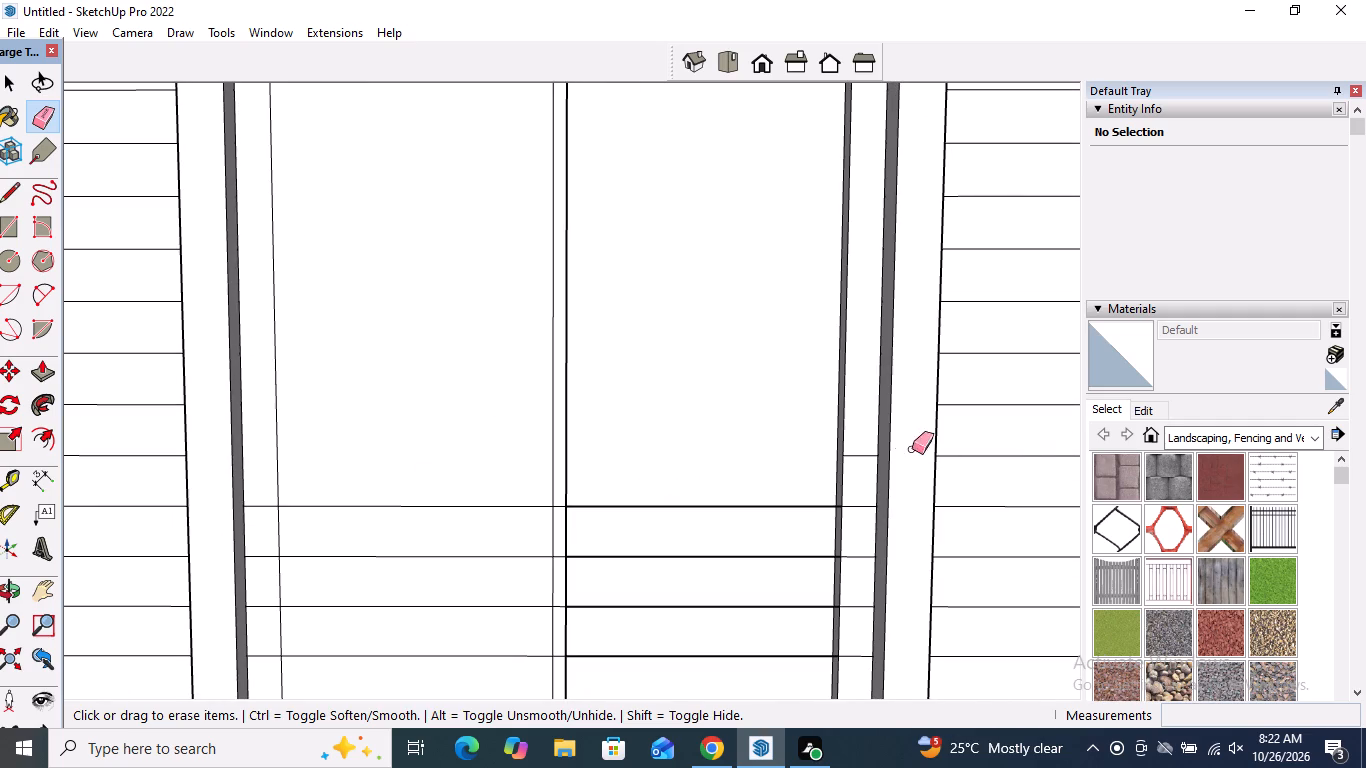
pyautogui.scroll(3, 850, 474)
pyautogui.click(824, 447)
# Erase the segments of the eleventh siding line from the top across the door's inner frame, leaves and centre strip.
pyautogui.scroll(-5, 655, 331)
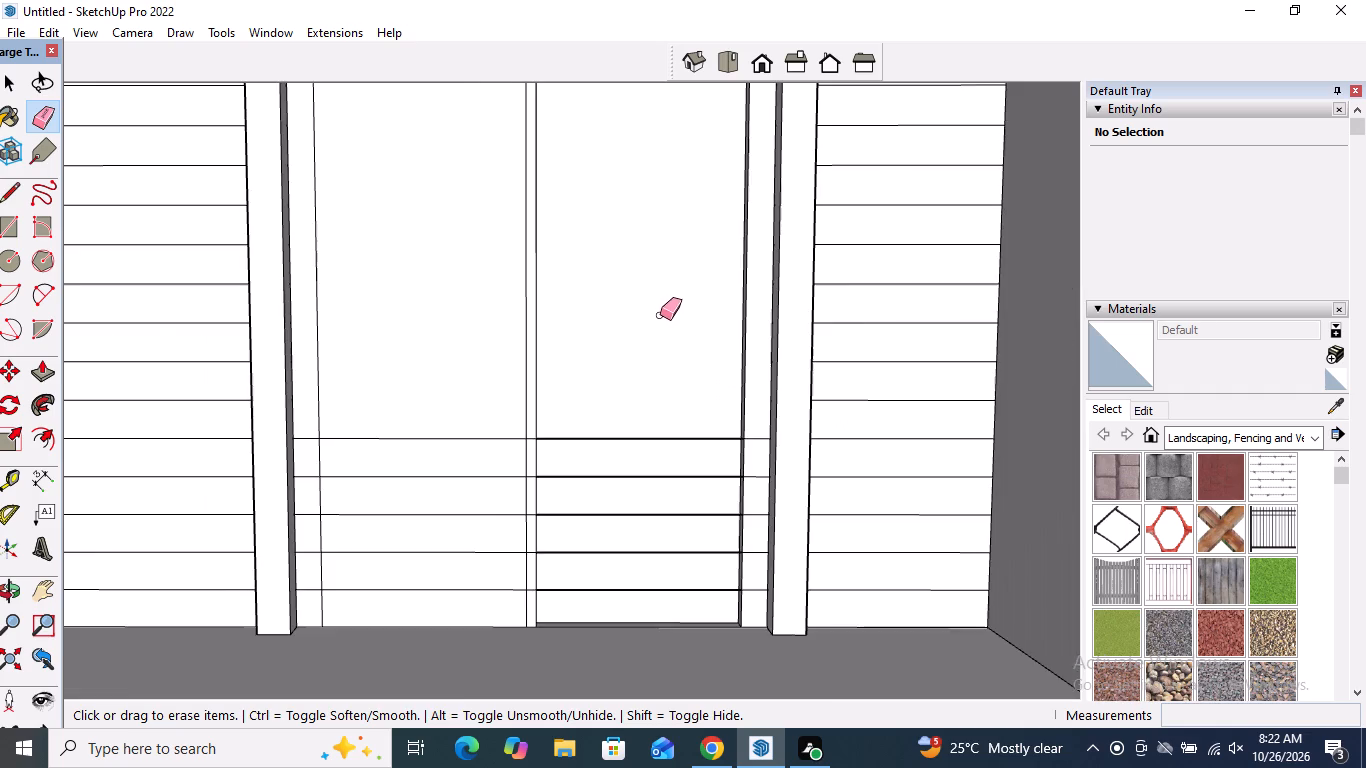
pyautogui.scroll(4, 730, 438)
pyautogui.click(760, 438)
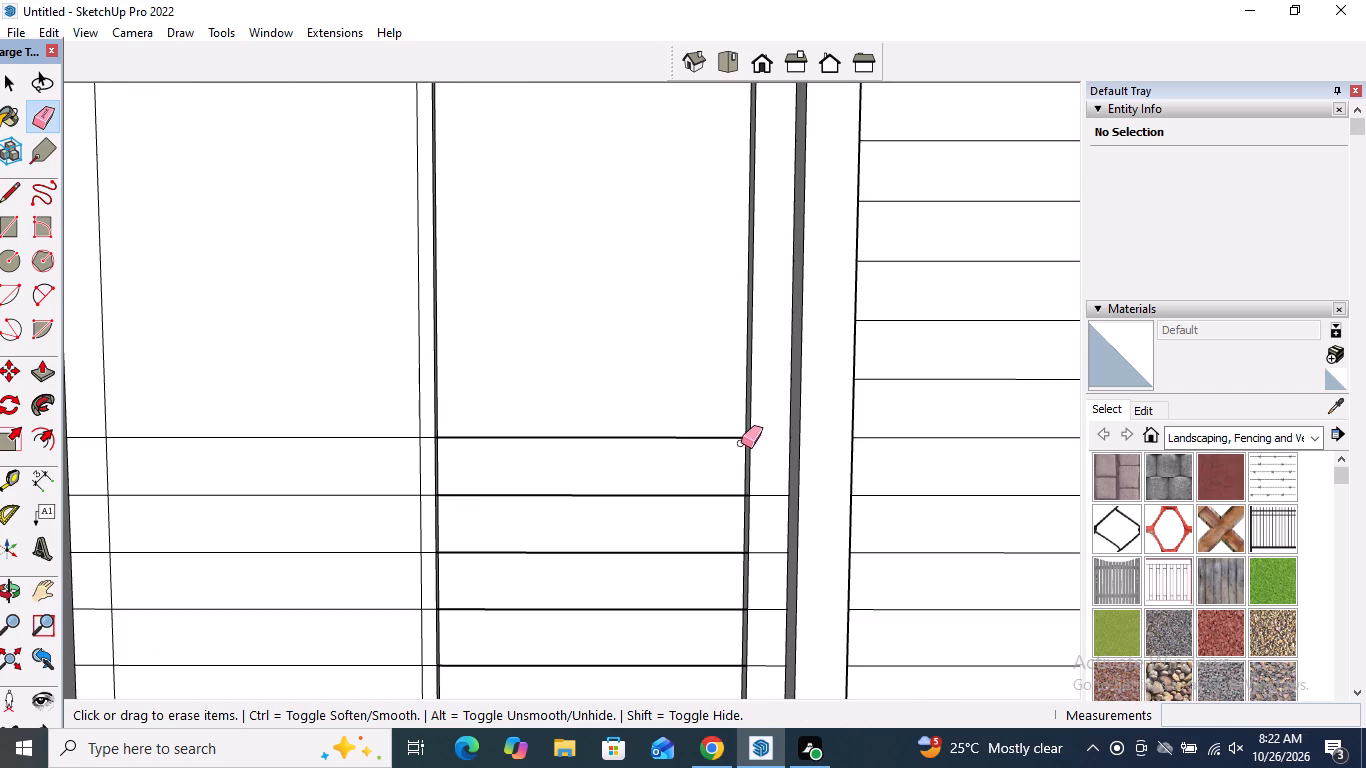
pyautogui.click(721, 438)
pyautogui.scroll(4, 408, 450)
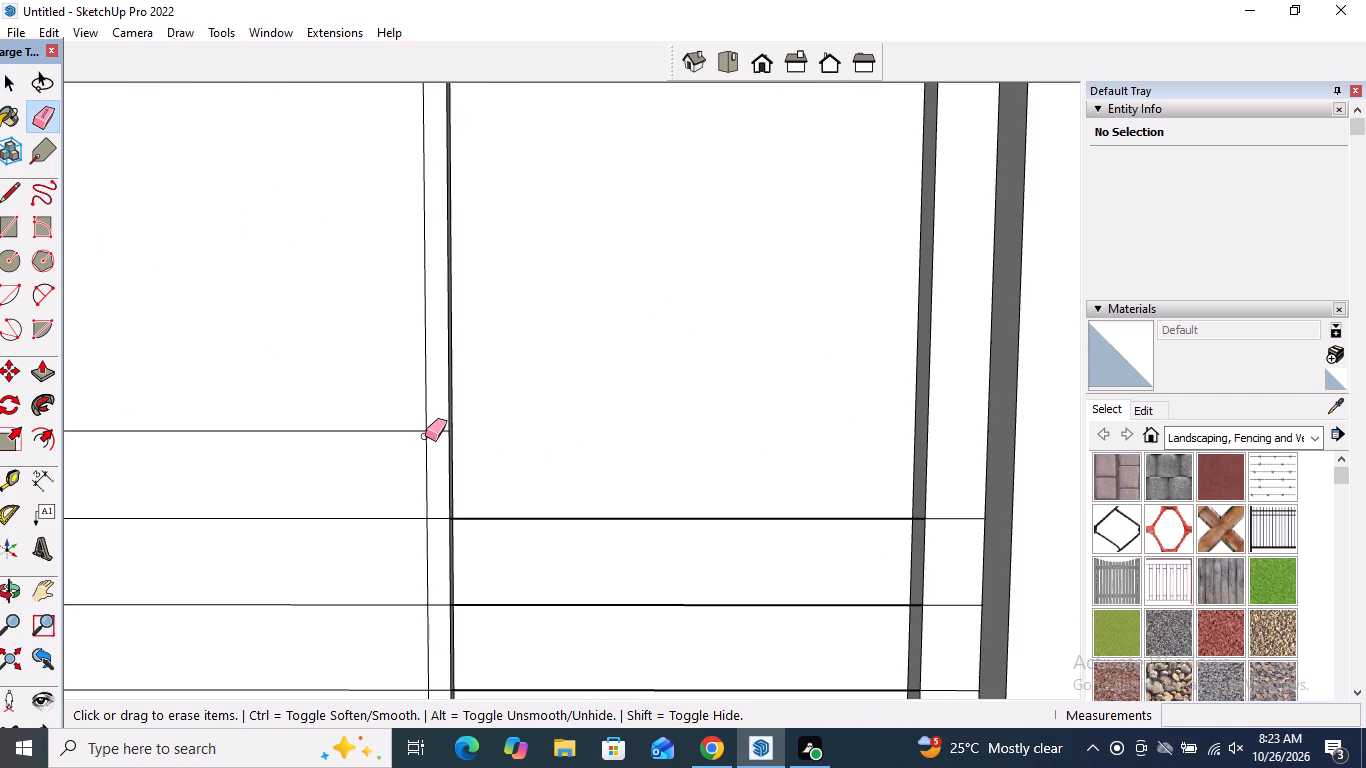
pyautogui.click(433, 429)
pyautogui.click(400, 429)
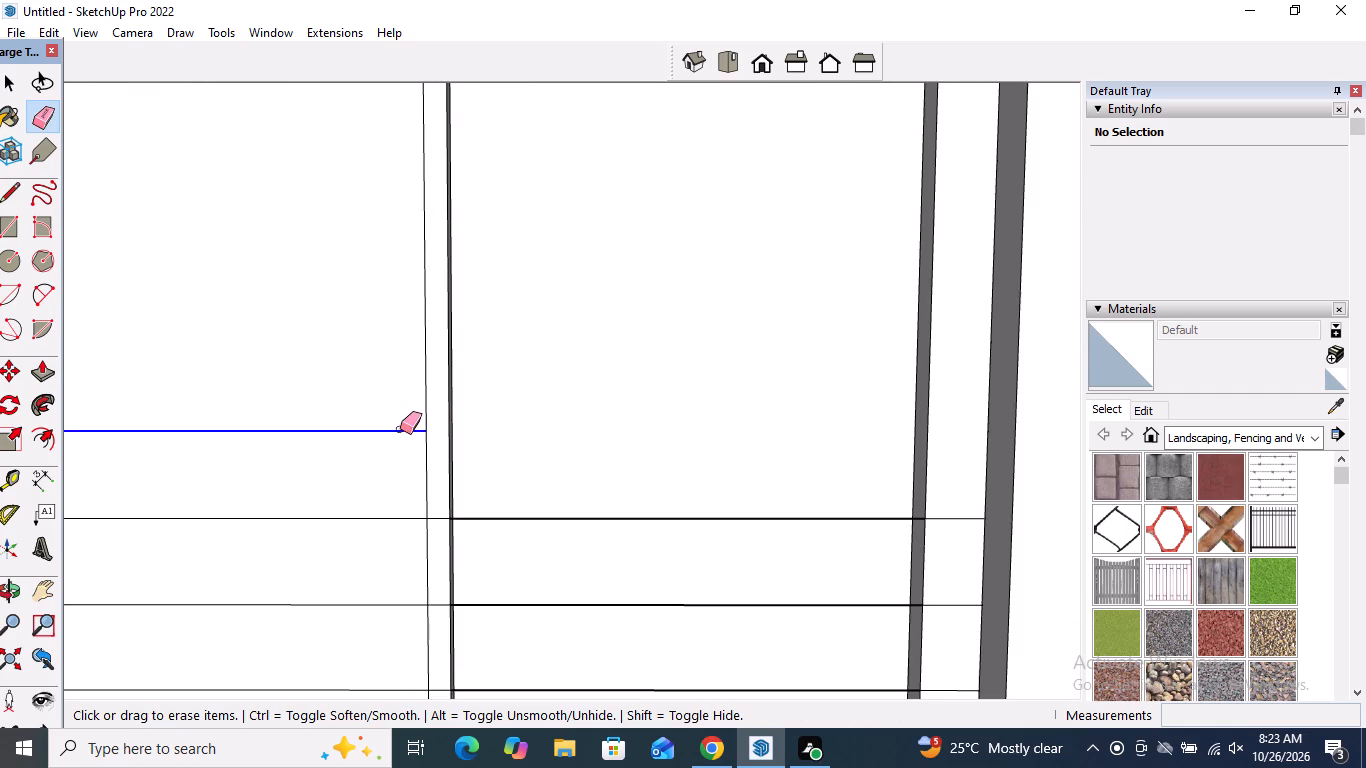
pyautogui.scroll(-5, 651, 398)
pyautogui.scroll(3, 189, 435)
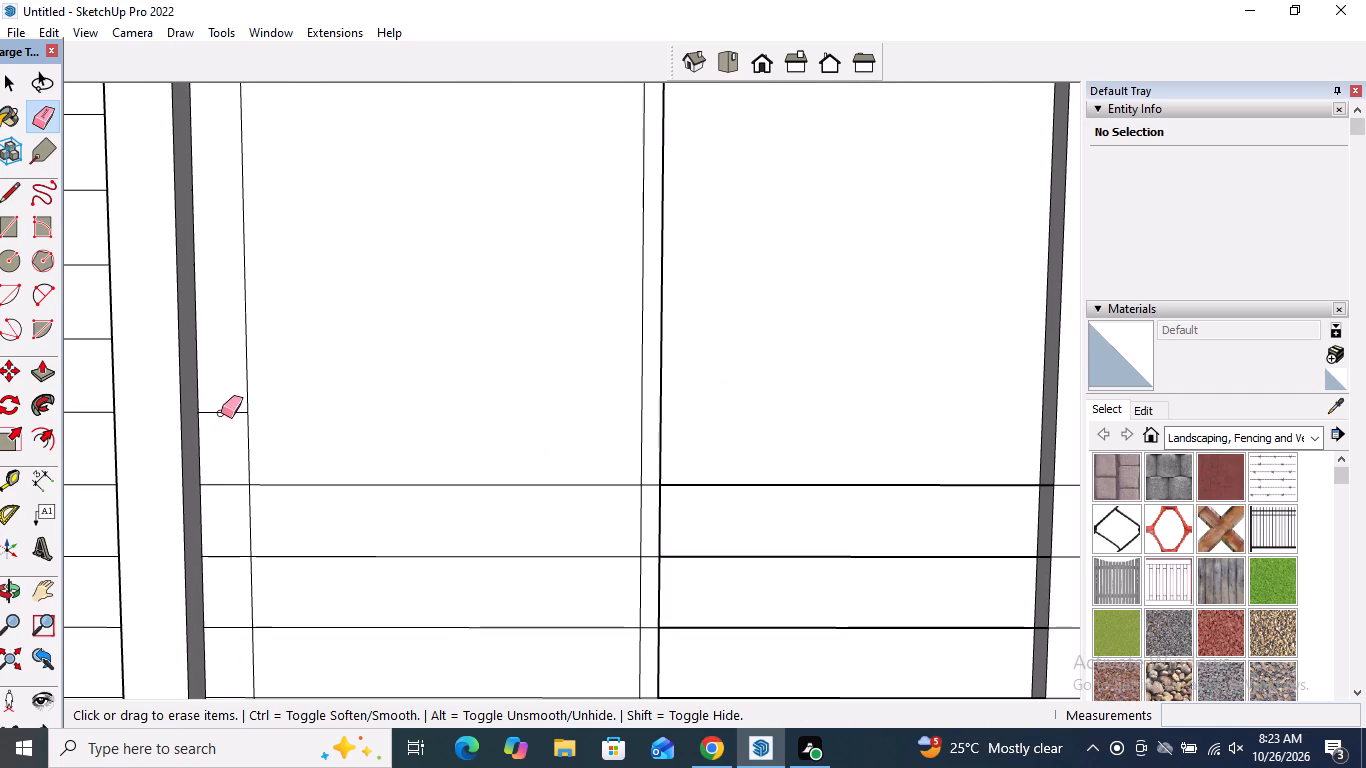
pyautogui.click(221, 412)
# Erase the segments of the fourth siding line from the bottom across the door's inner frame, leaves and centre strip.
pyautogui.click(216, 487)
pyautogui.scroll(-8, 356, 306)
pyautogui.click(445, 387)
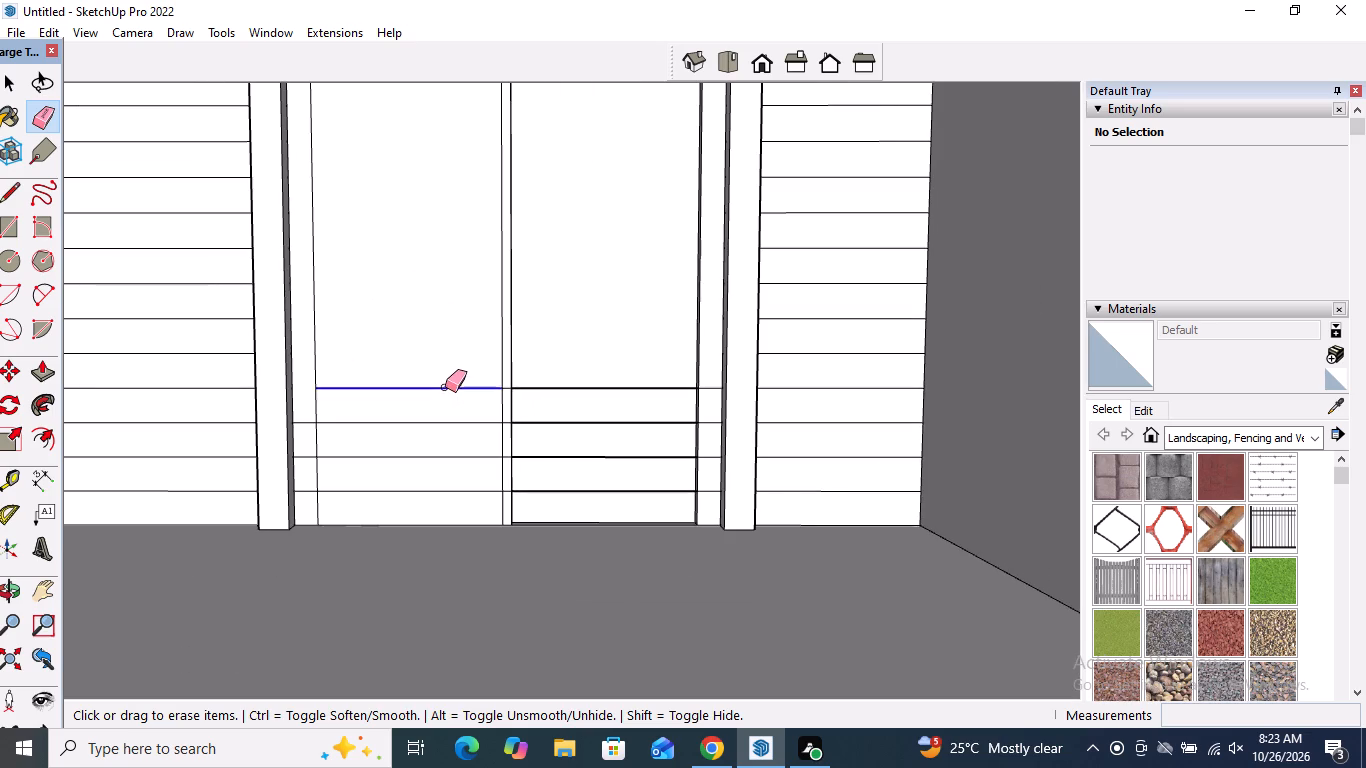
pyautogui.scroll(12, 504, 386)
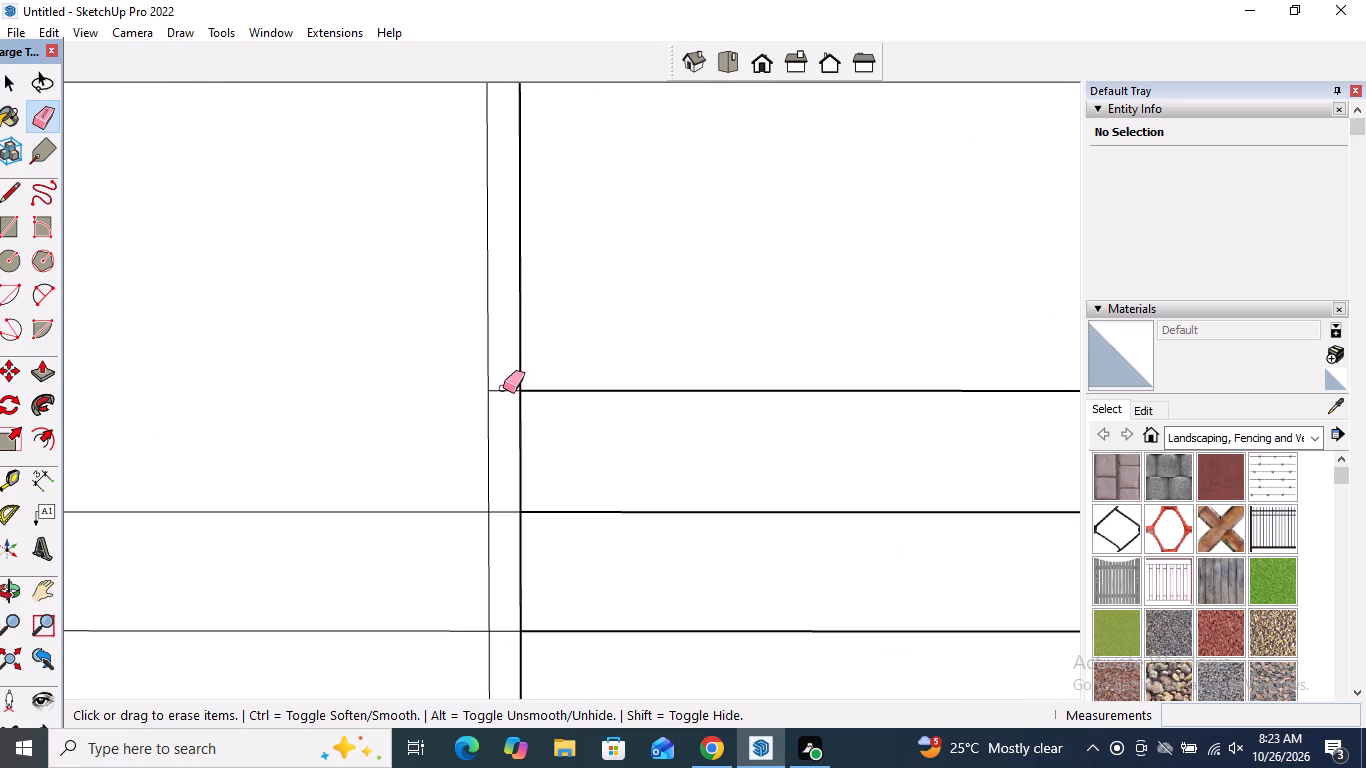
pyautogui.click(503, 389)
pyautogui.click(530, 391)
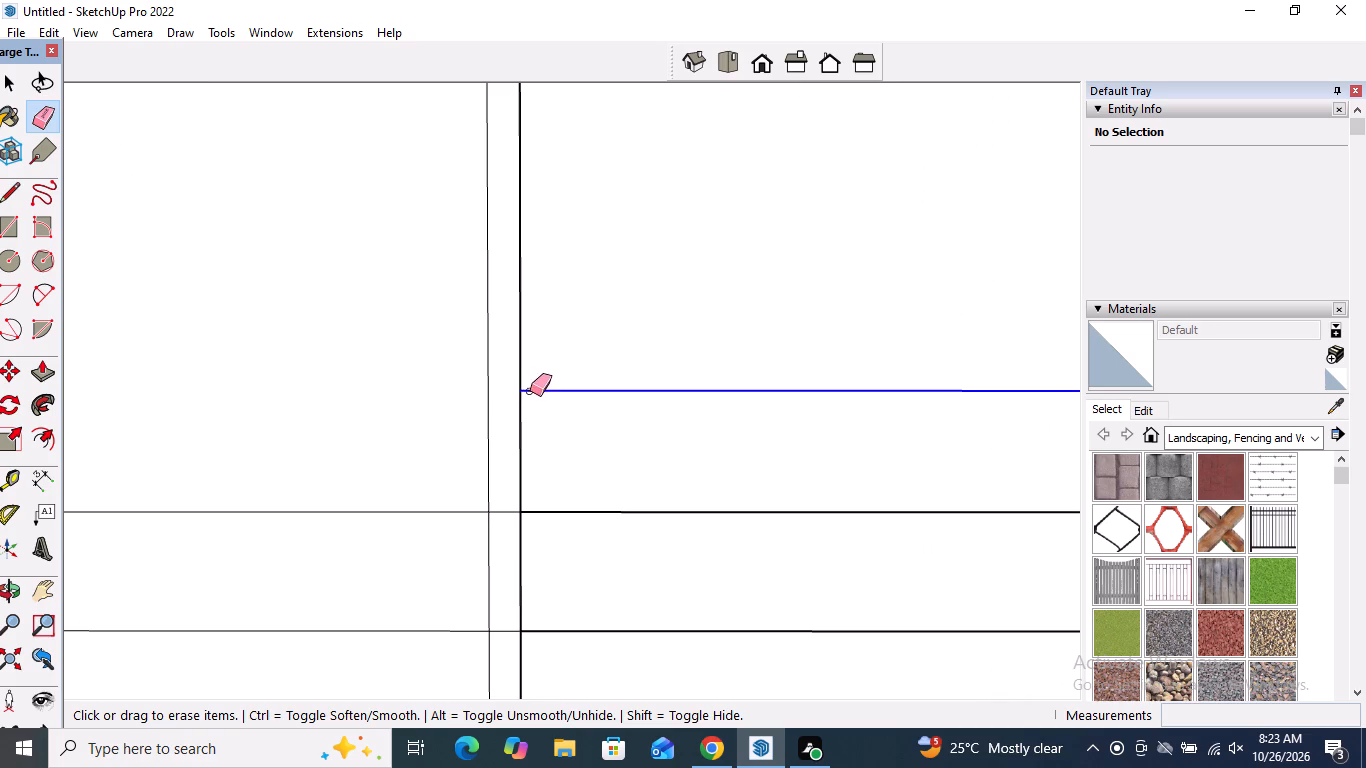
pyautogui.scroll(-11, 456, 375)
pyautogui.scroll(4, 725, 376)
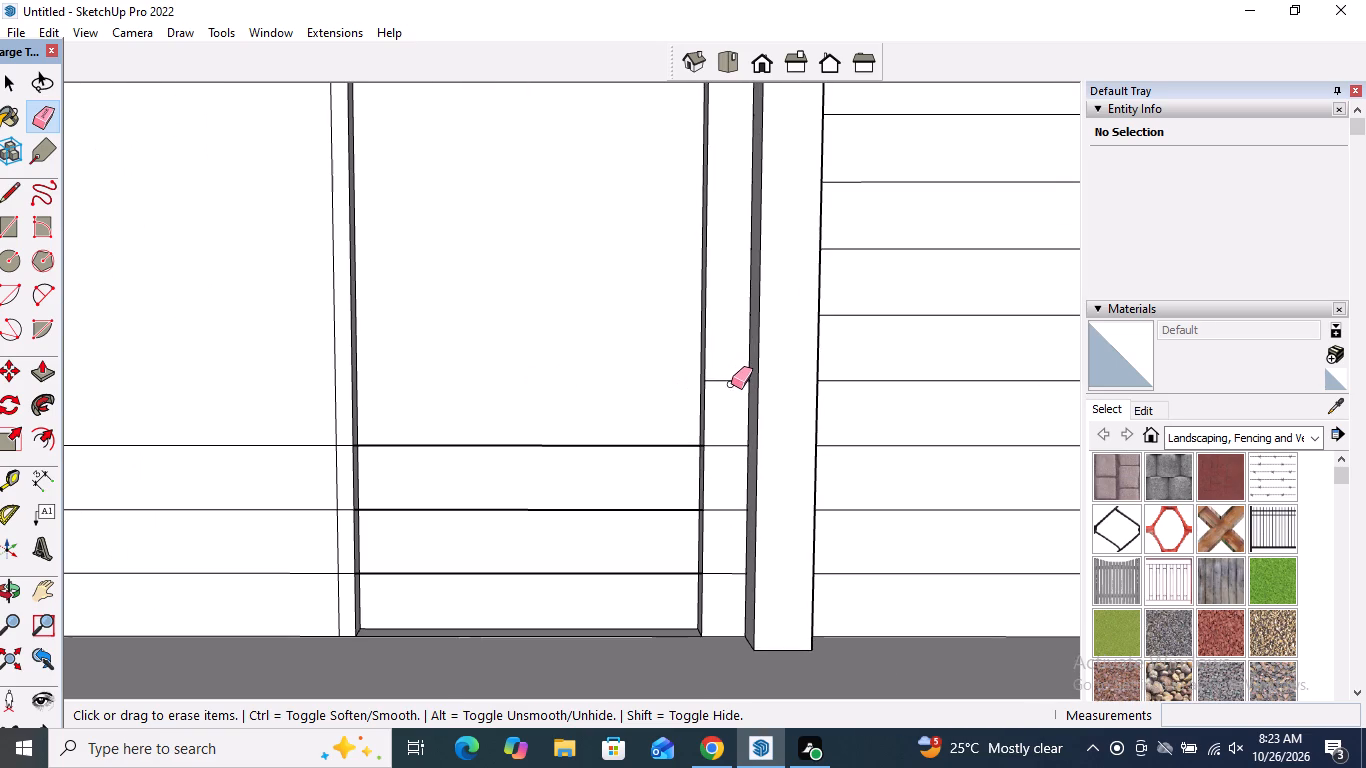
pyautogui.click(731, 380)
# Erase the segments of the lowest three siding lines across the right side of the door's inner frame and the right leaf.
pyautogui.click(720, 446)
pyautogui.click(717, 507)
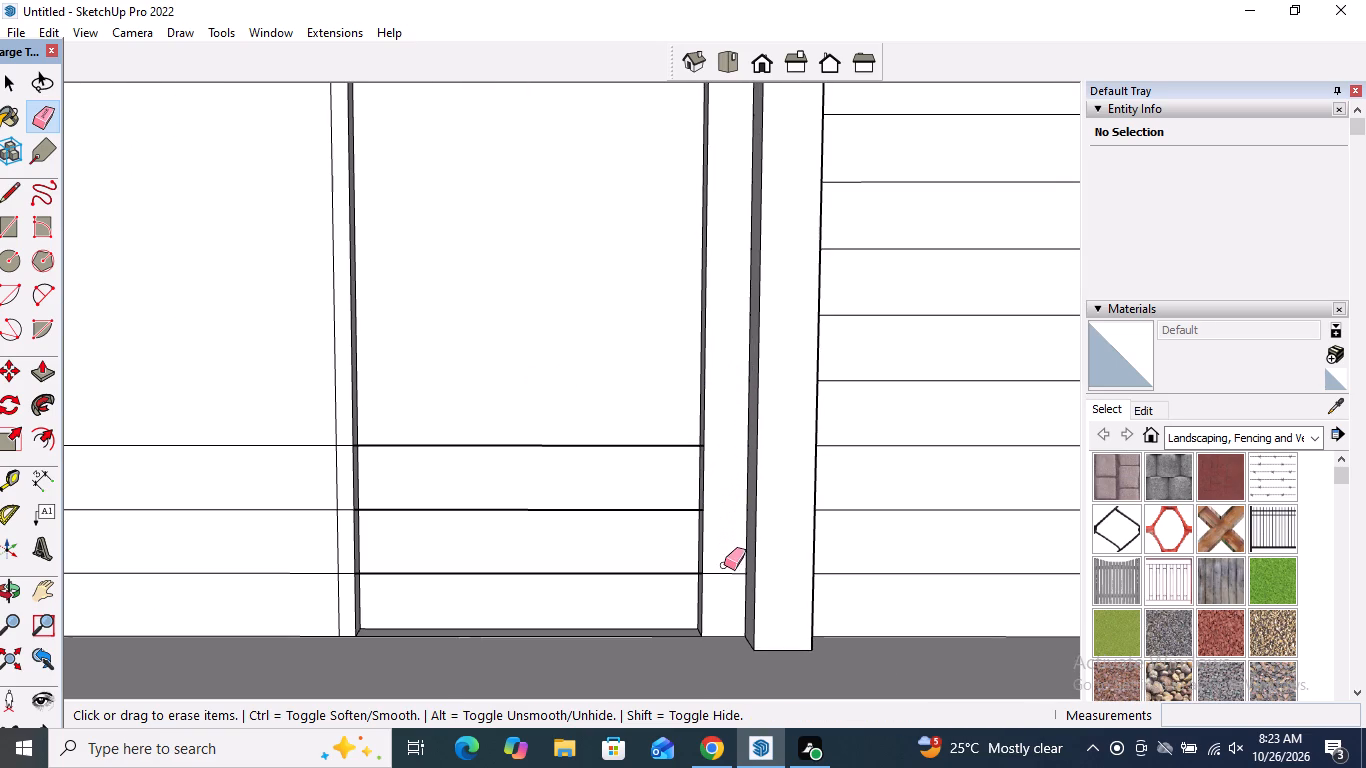
pyautogui.click(722, 575)
pyautogui.click(653, 573)
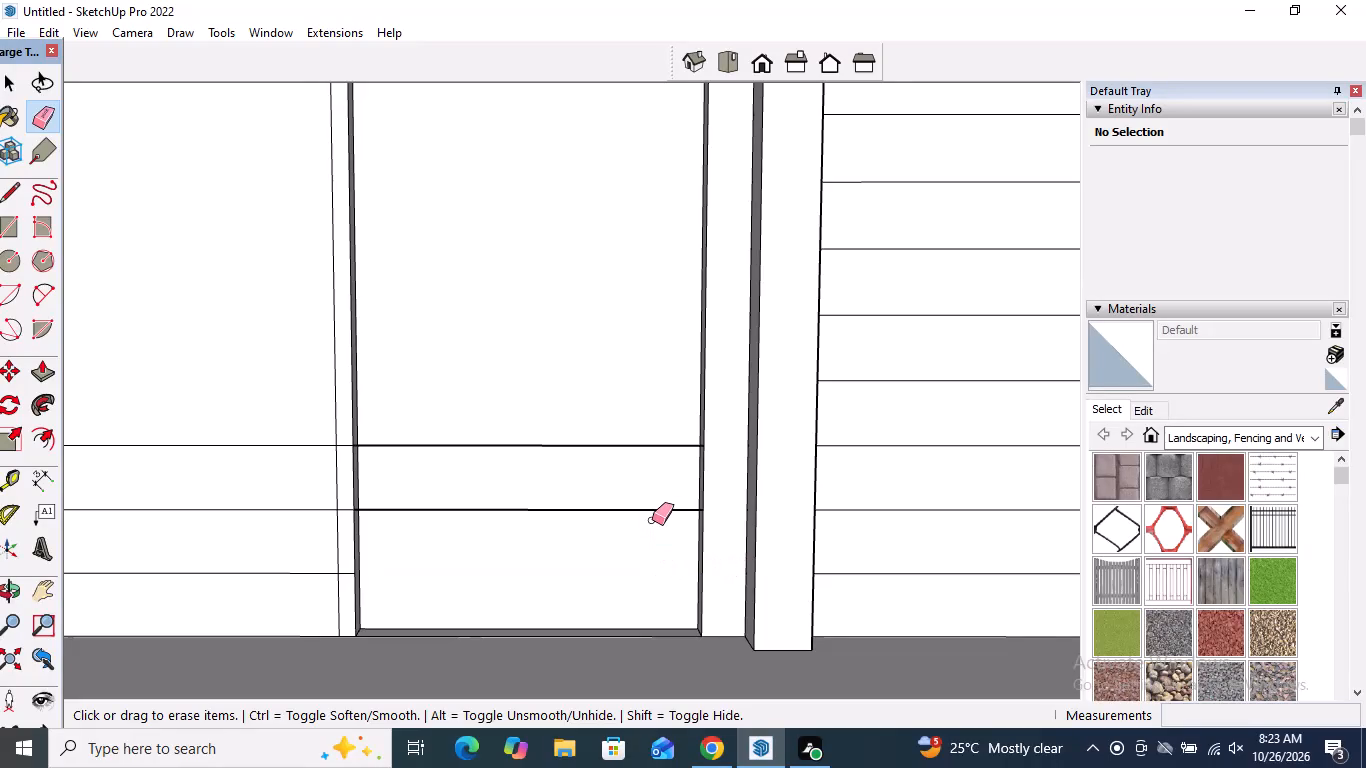
pyautogui.click(650, 510)
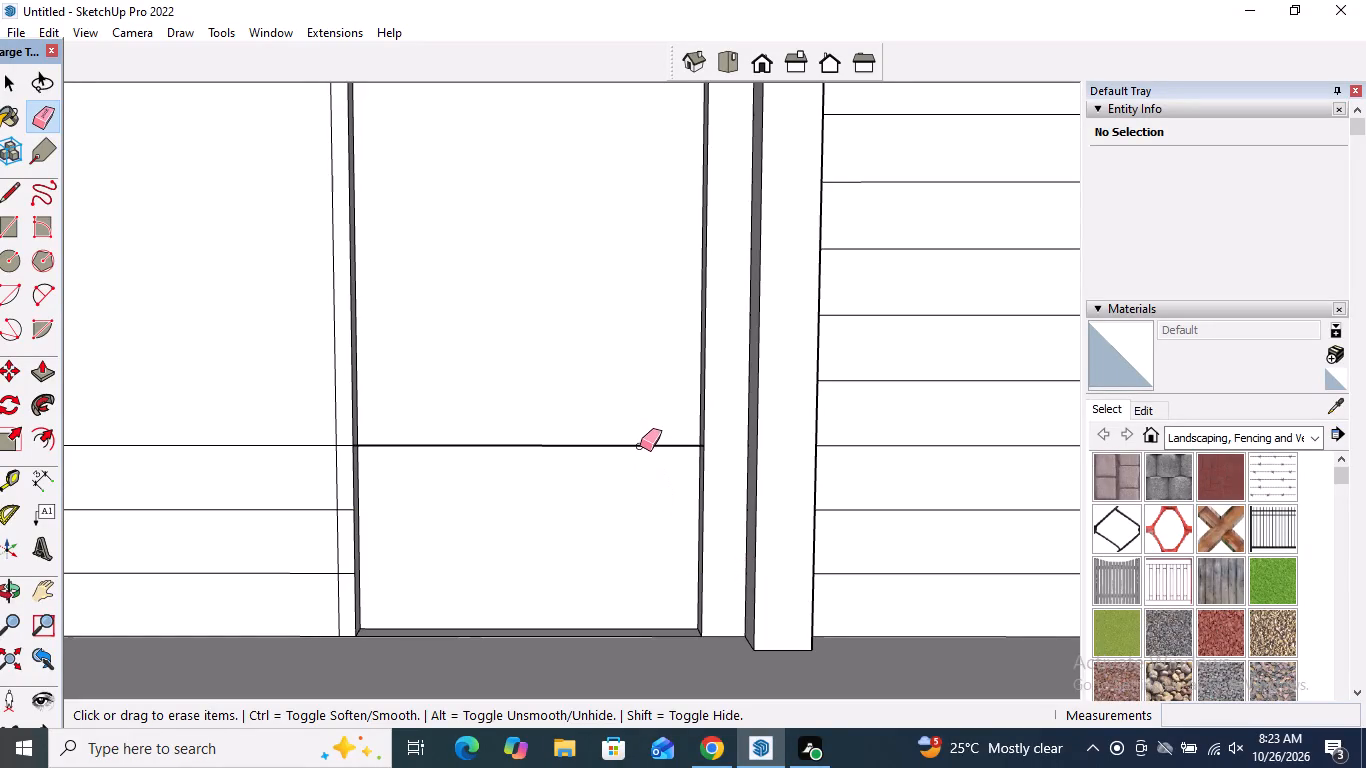
pyautogui.click(640, 446)
# Erase the segments of the lowest three siding lines across the left side of the door's inner frame and the left leaf.
pyautogui.scroll(-5, 790, 400)
pyautogui.scroll(4, 353, 490)
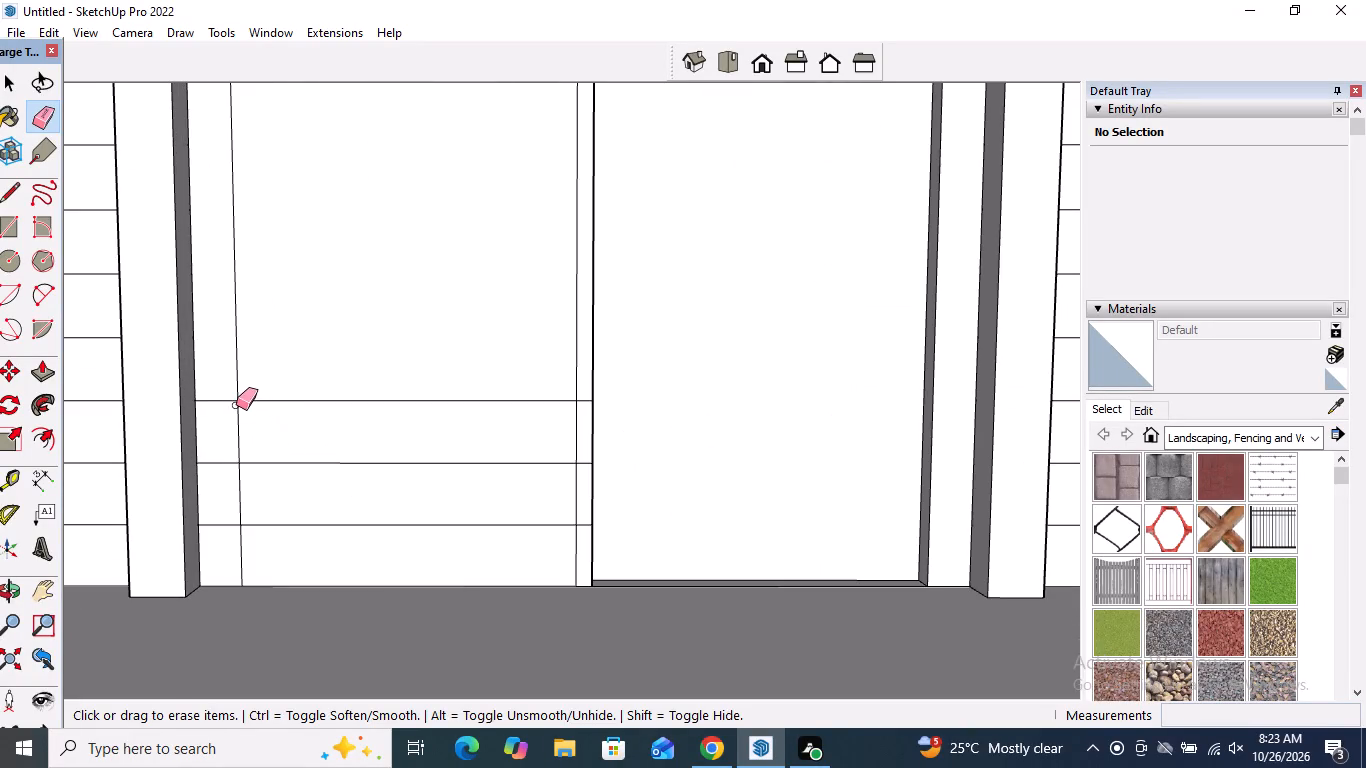
pyautogui.click(218, 400)
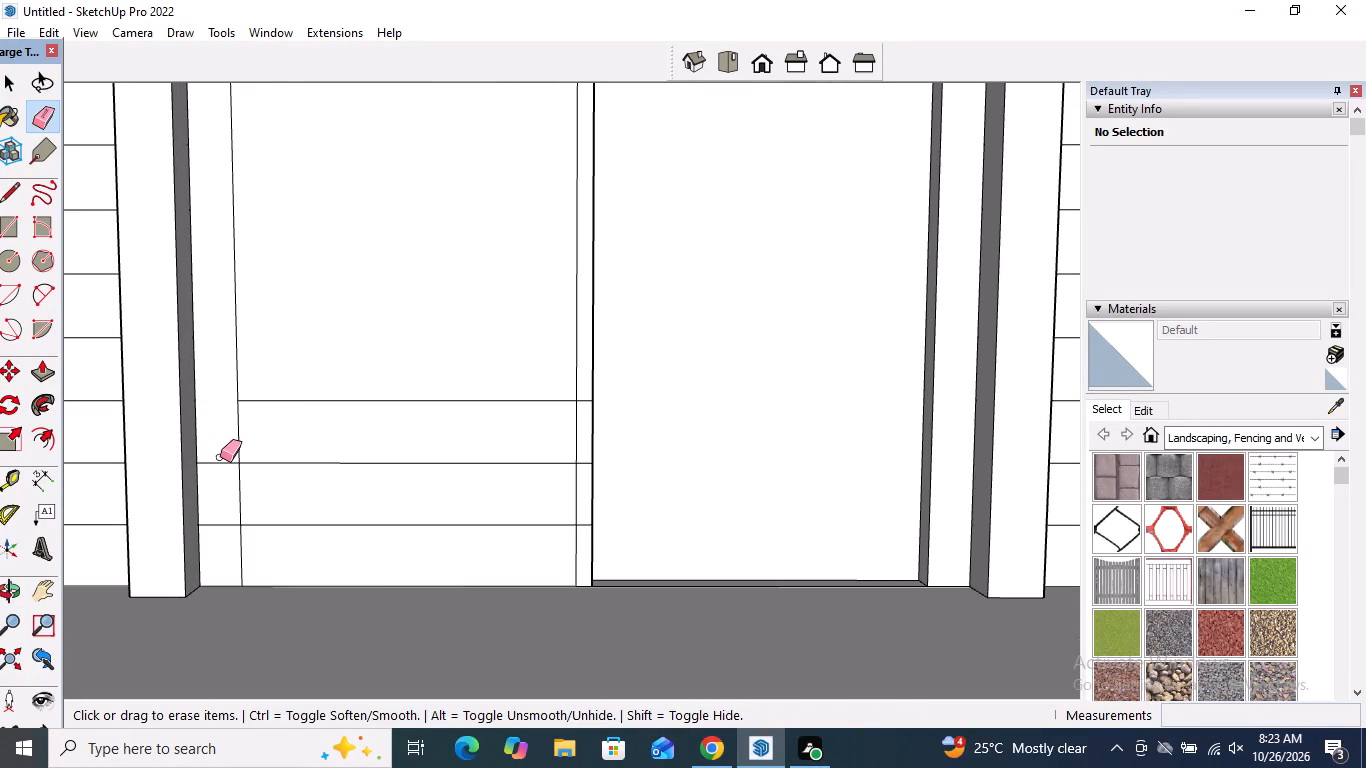
pyautogui.click(223, 463)
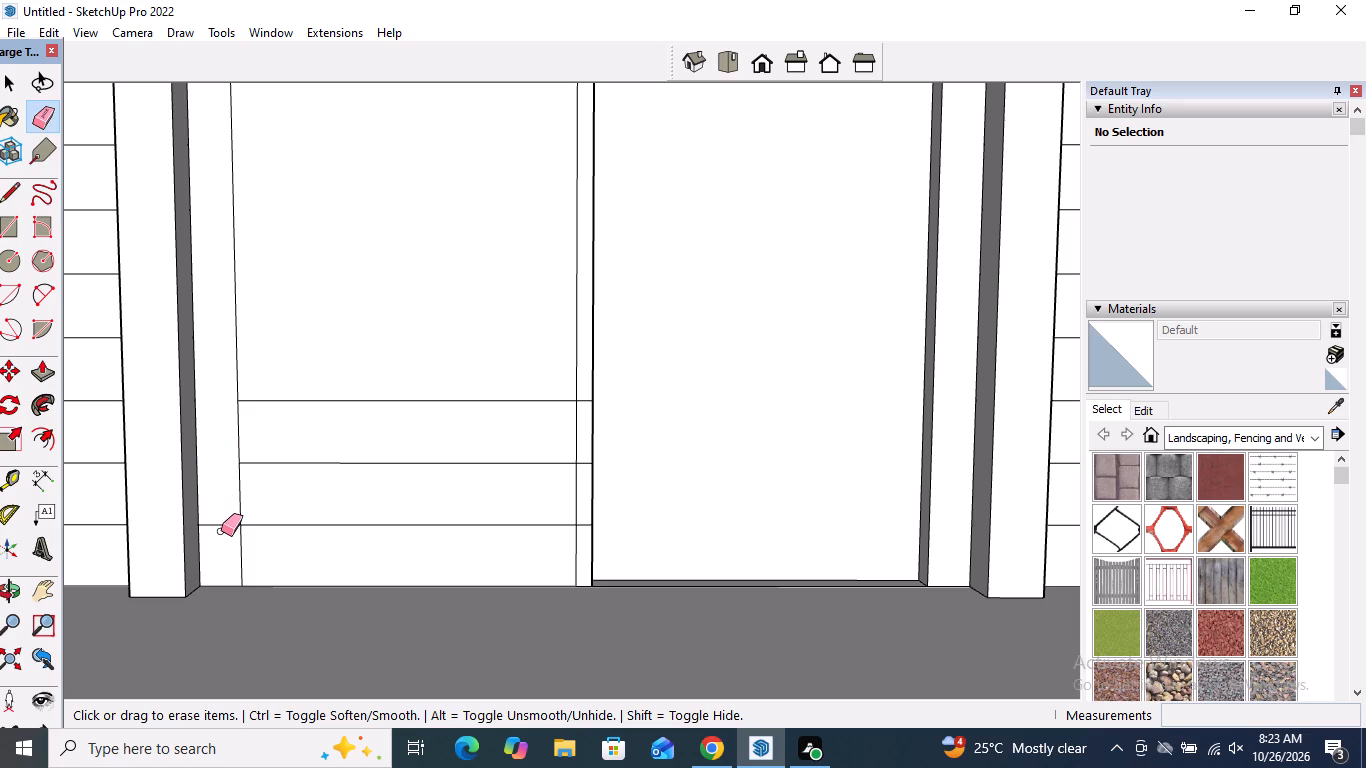
pyautogui.click(221, 525)
pyautogui.click(337, 524)
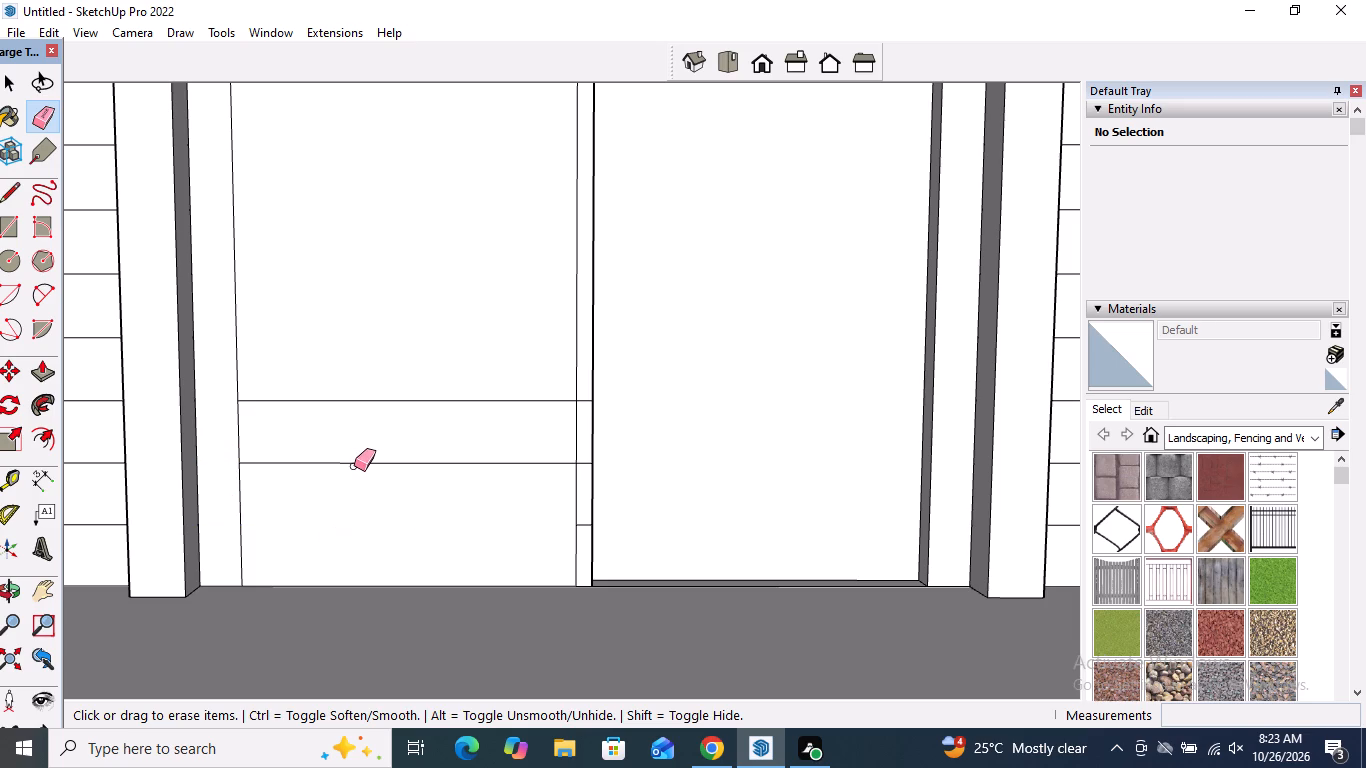
pyautogui.click(354, 461)
pyautogui.click(371, 399)
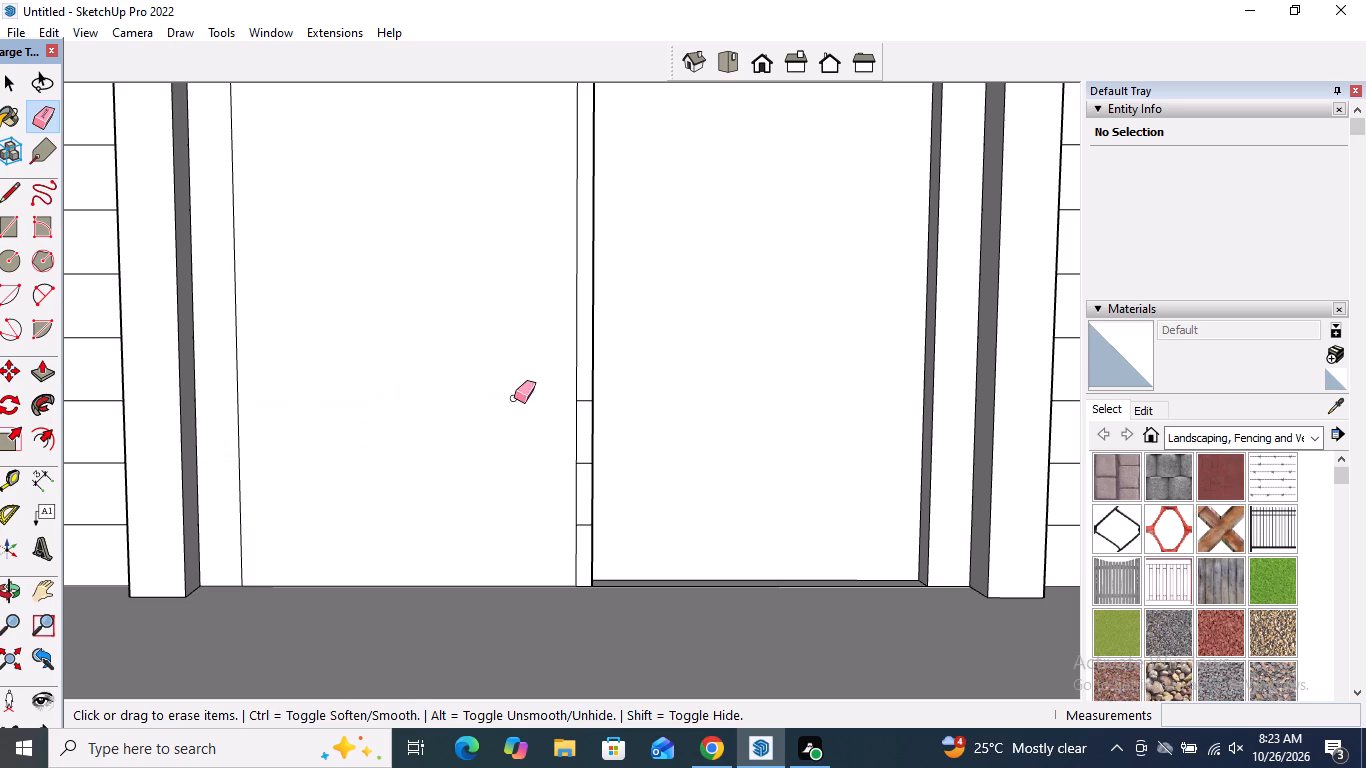
# Erase the segments of the lowest three siding lines across the centre strip between the upstairs door's leaves.
pyautogui.scroll(5, 603, 415)
pyautogui.click(565, 387)
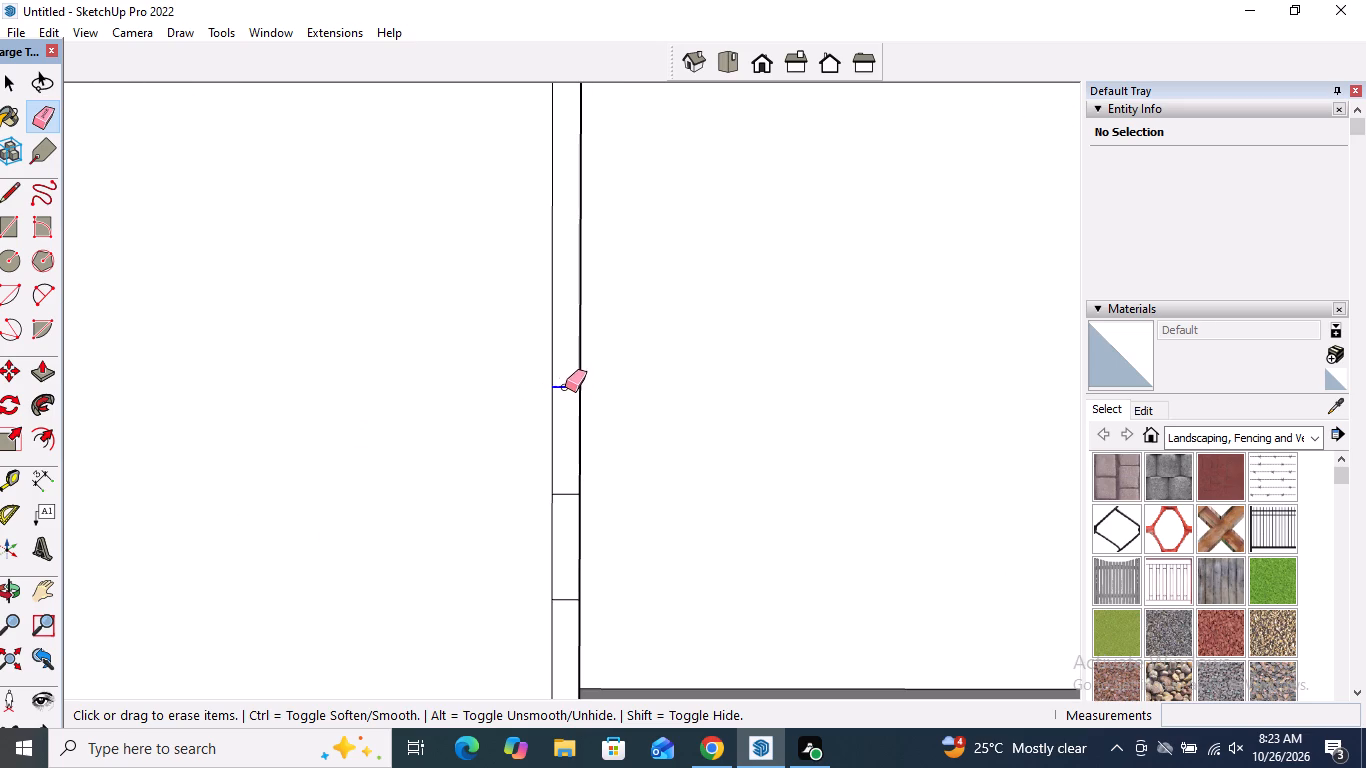
pyautogui.click(564, 494)
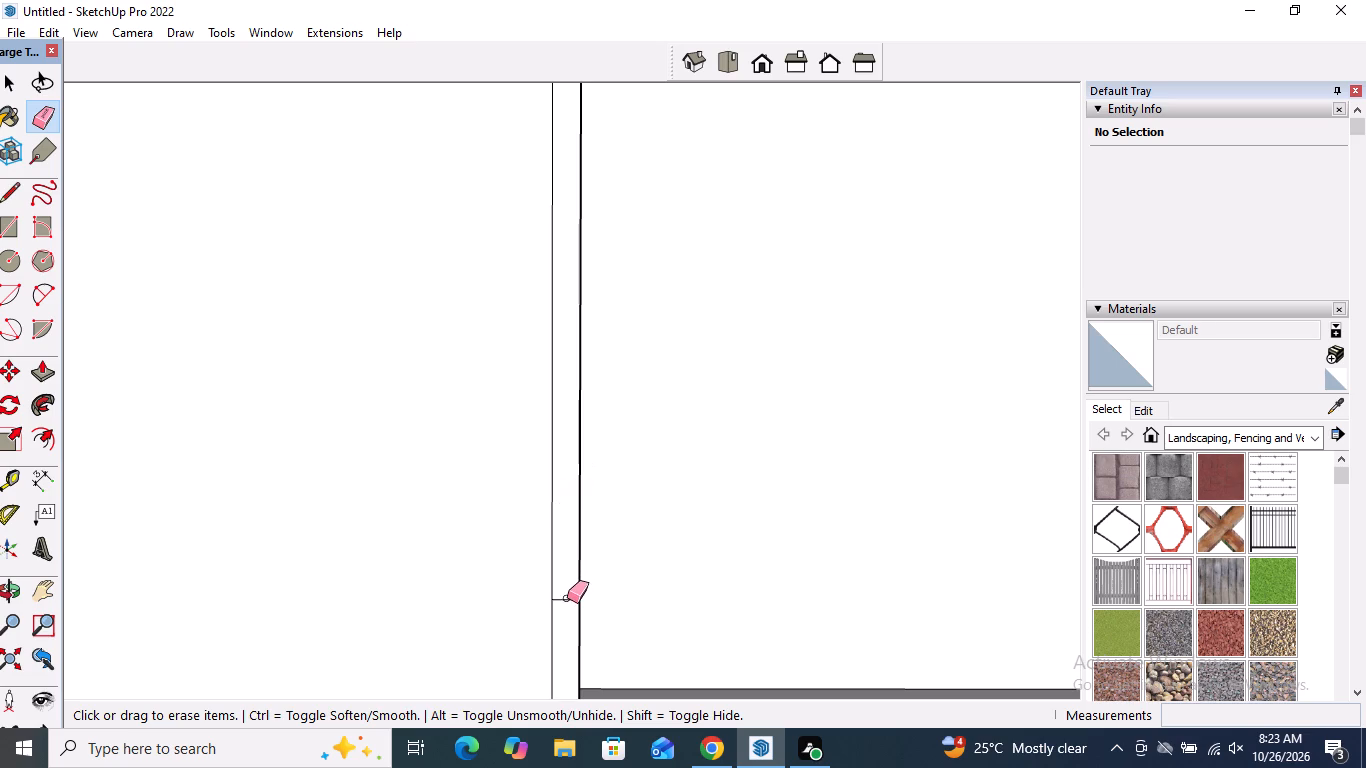
pyautogui.click(566, 599)
pyautogui.scroll(-19, 609, 457)
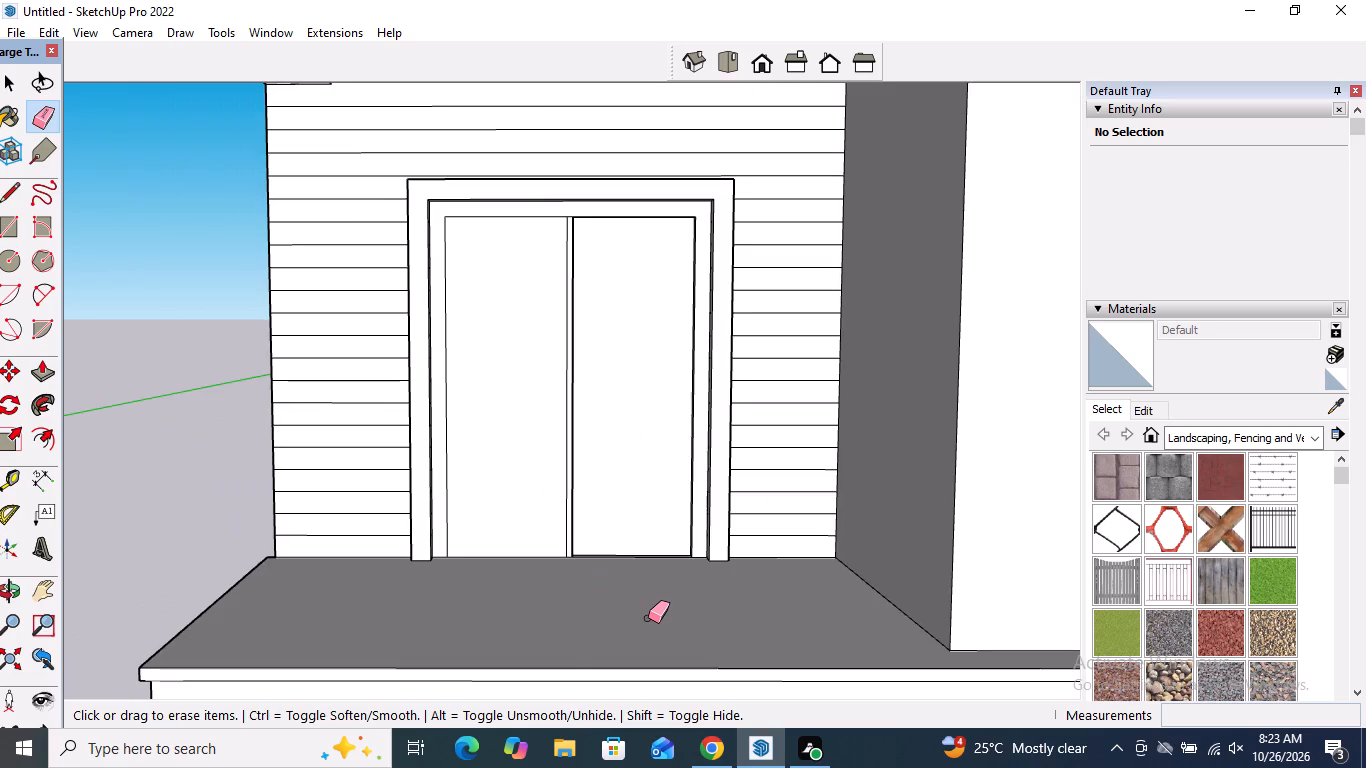
pyautogui.press('space')
# Examine the upstairs door, balcony slabs and overall front of the building from several angles and distances.
pyautogui.scroll(-3, 651, 599)
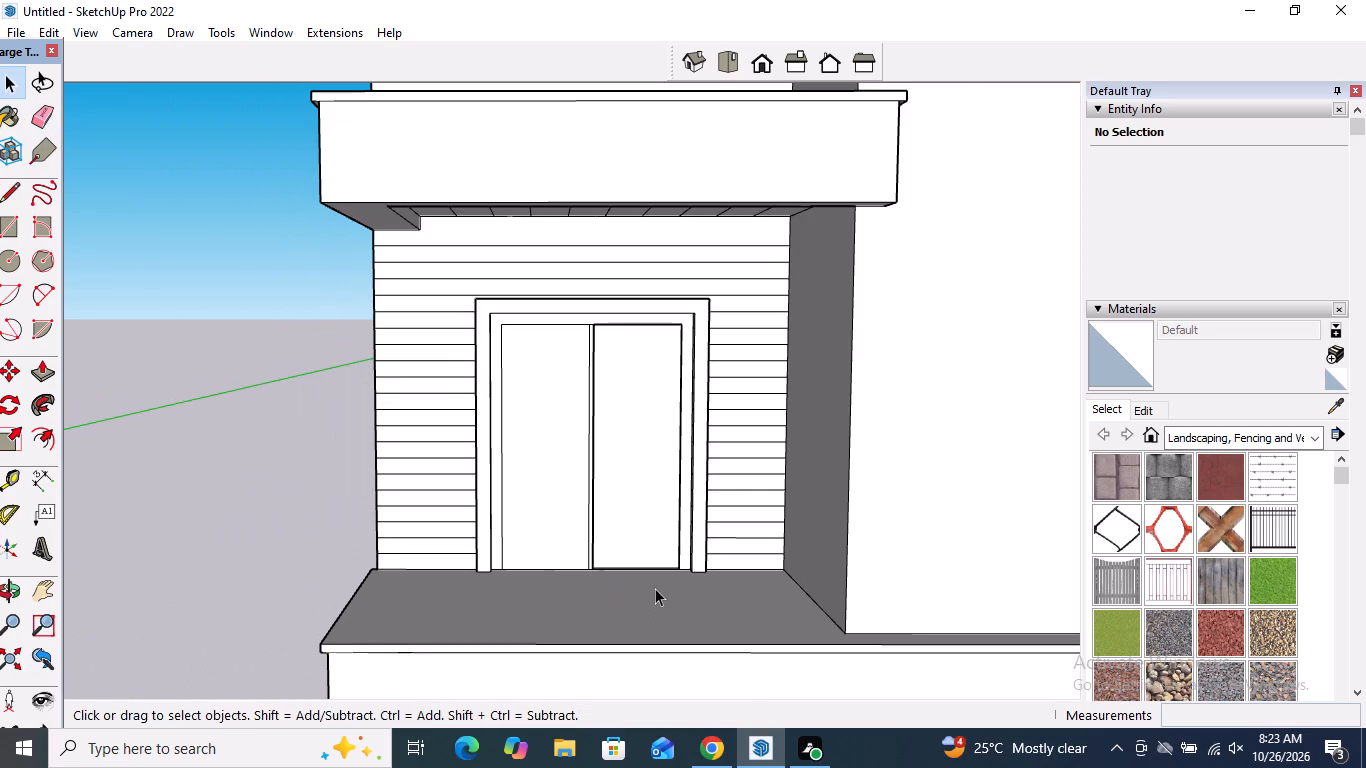
pyautogui.scroll(-4, 624, 507)
pyautogui.moveTo(602, 509); pyautogui.dragTo(636, 465, button='middle')
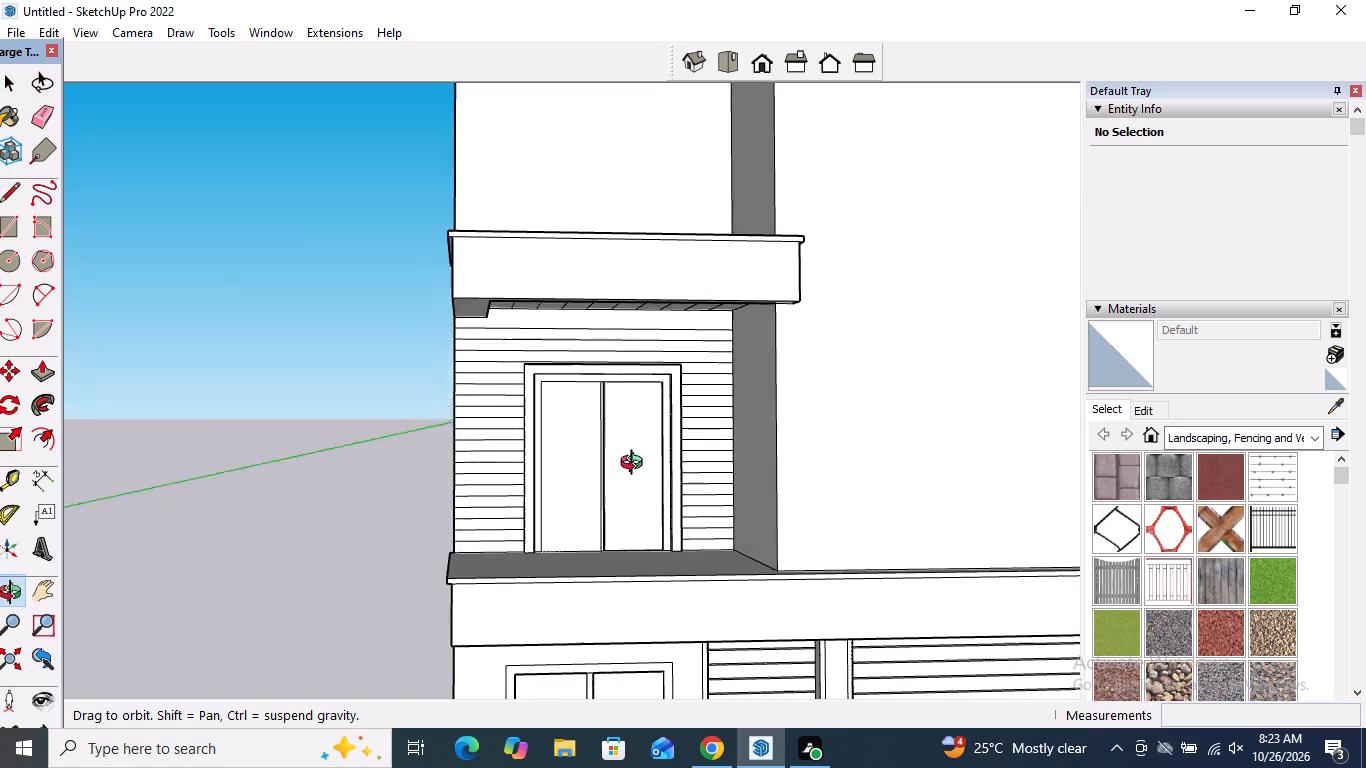
pyautogui.moveTo(636, 465); pyautogui.dragTo(501, 483, button='middle')
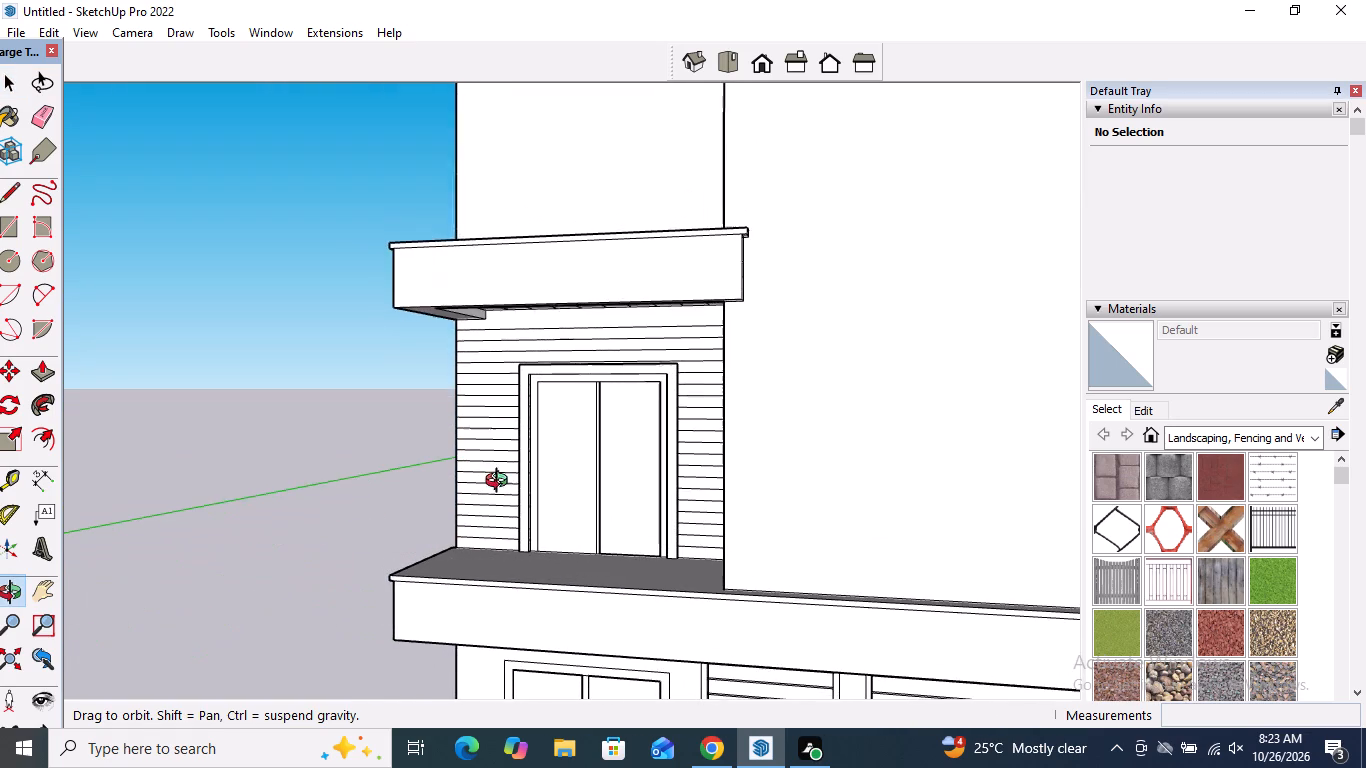
pyautogui.moveTo(501, 483); pyautogui.dragTo(501, 484, button='middle')
pyautogui.scroll(-1, 502, 486)
pyautogui.moveTo(502, 485); pyautogui.dragTo(524, 480, button='middle')
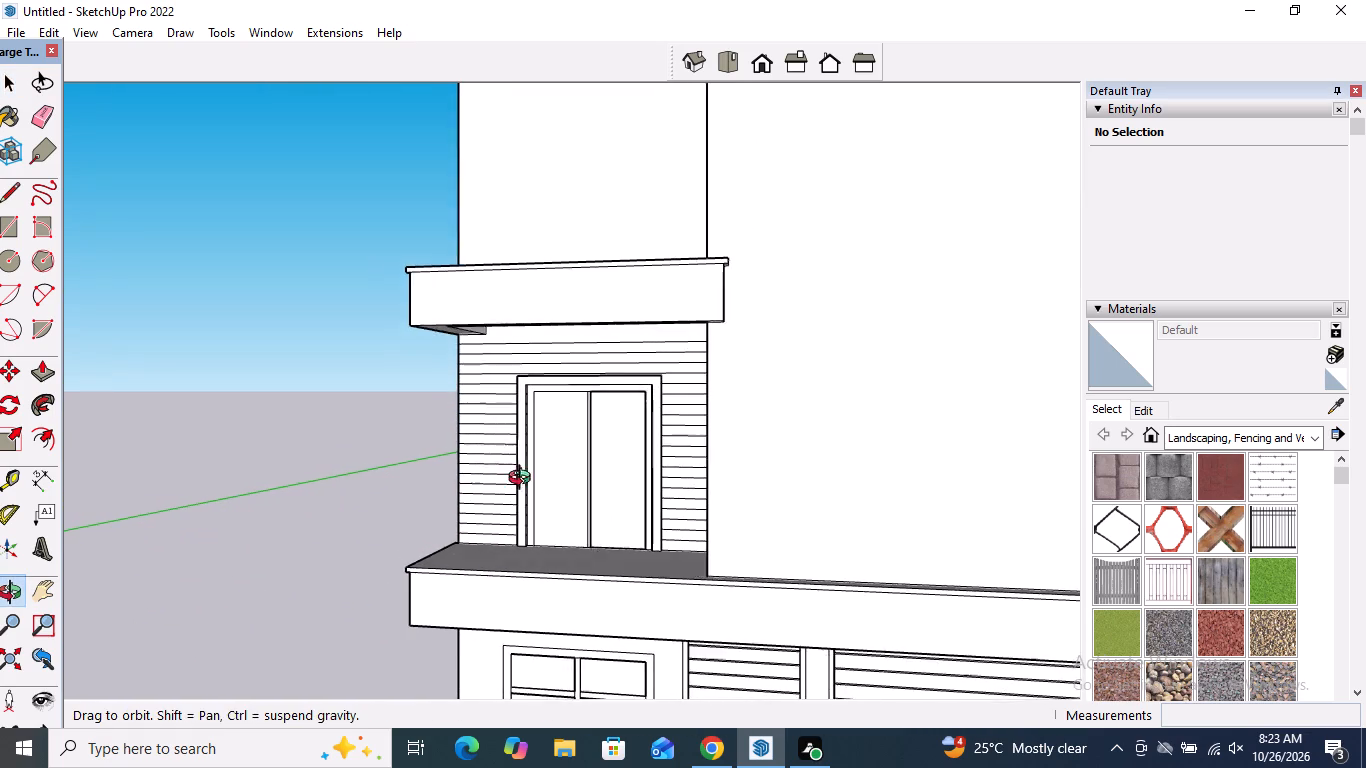
pyautogui.moveTo(524, 480); pyautogui.dragTo(609, 498, button='middle')
pyautogui.scroll(-4, 611, 500)
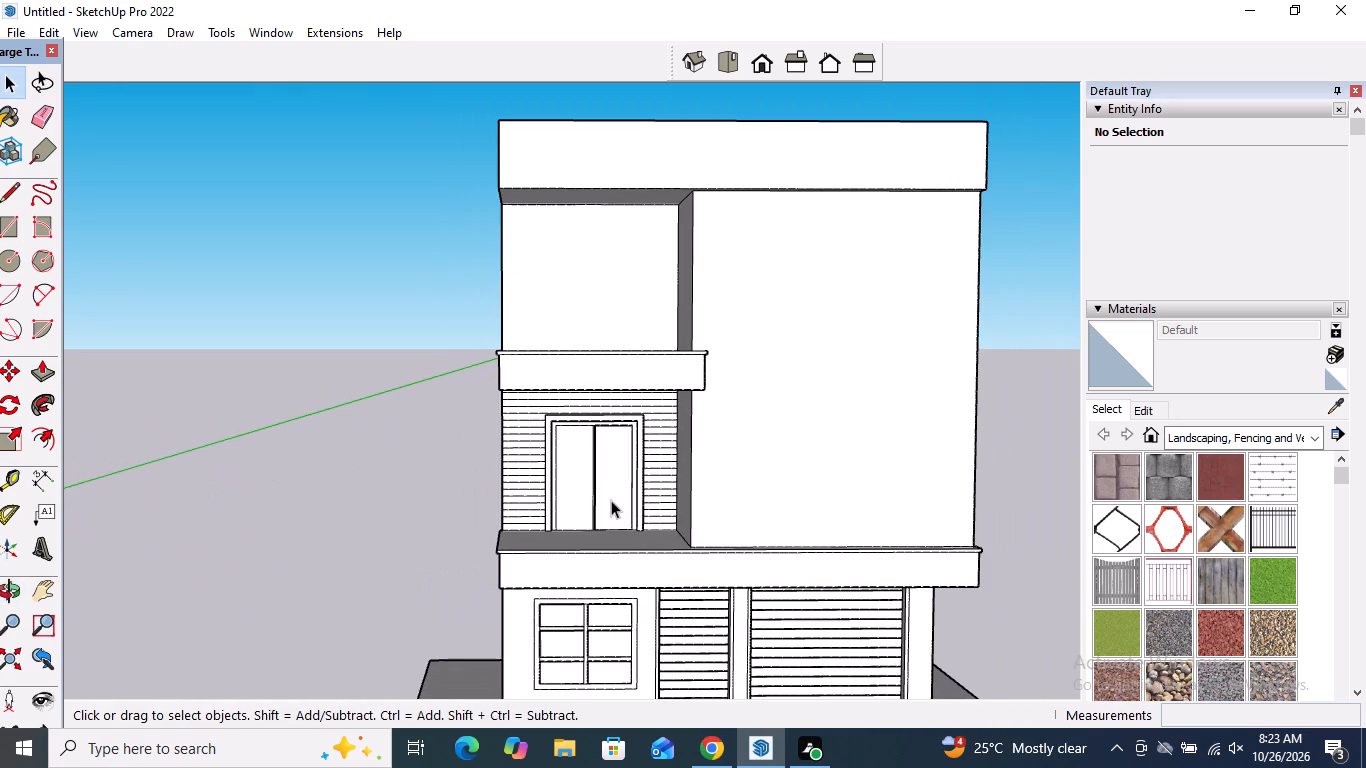
pyautogui.moveTo(611, 499); pyautogui.dragTo(635, 592, button='middle')
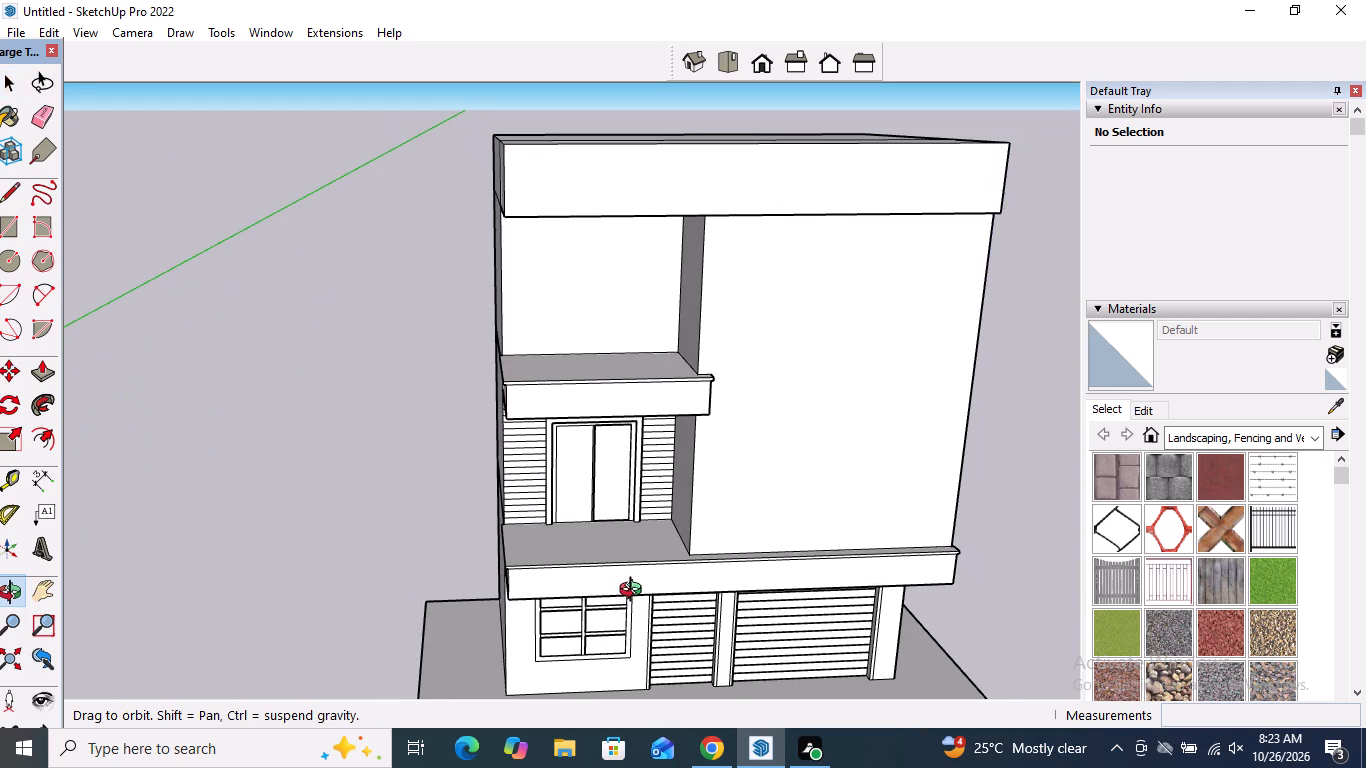
pyautogui.moveTo(635, 592); pyautogui.dragTo(522, 565, button='middle')
pyautogui.scroll(-5, 487, 447)
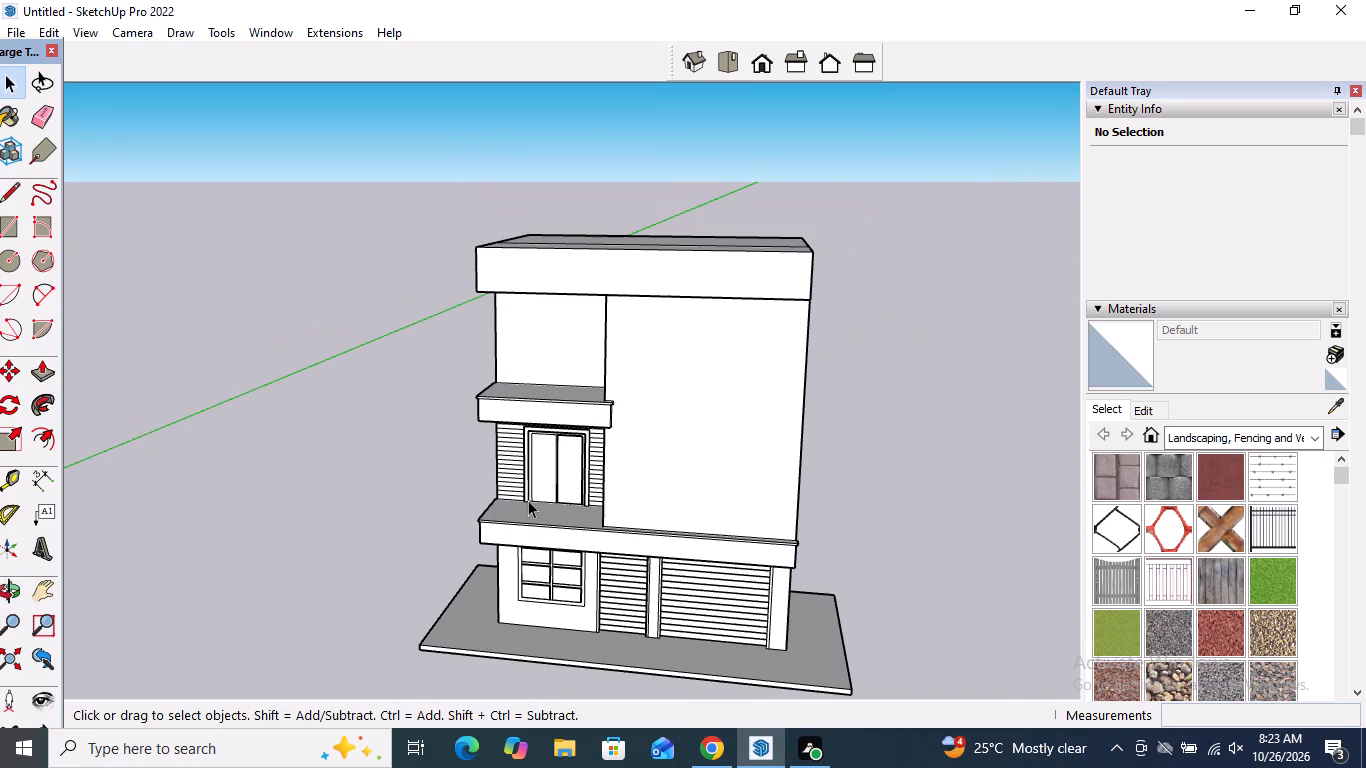
pyautogui.scroll(-4, 532, 498)
pyautogui.moveTo(544, 476); pyautogui.dragTo(559, 443, button='middle')
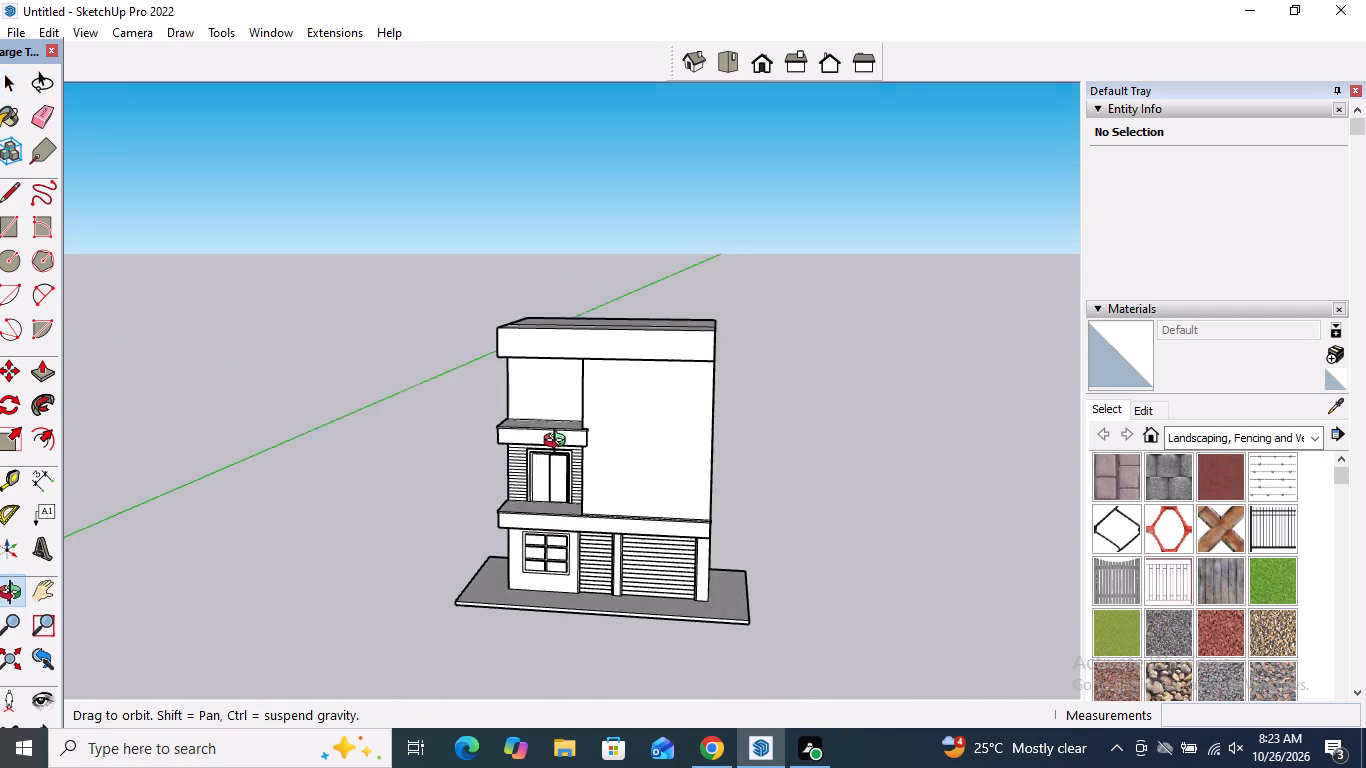
pyautogui.moveTo(559, 443); pyautogui.dragTo(594, 393, button='middle')
pyautogui.scroll(-5, 594, 395)
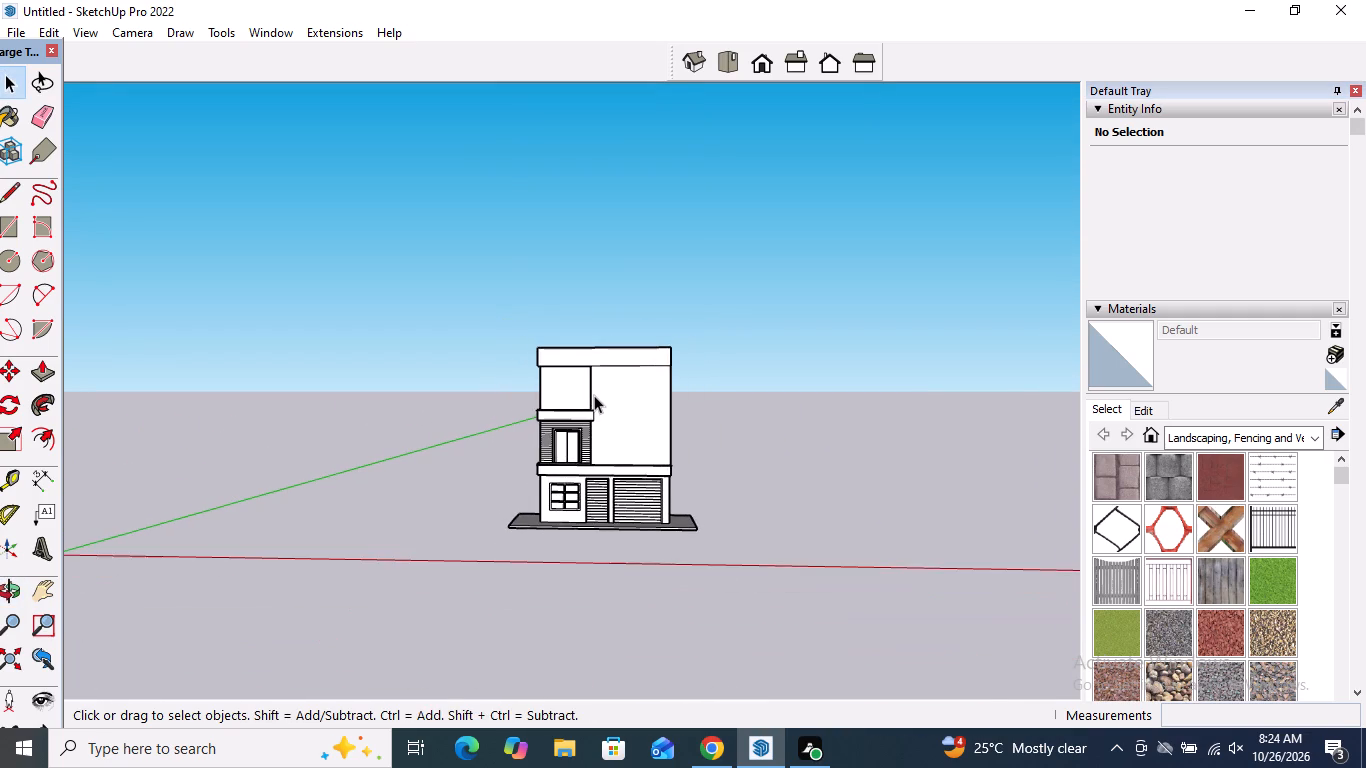
pyautogui.scroll(-4, 594, 395)
pyautogui.scroll(5, 594, 396)
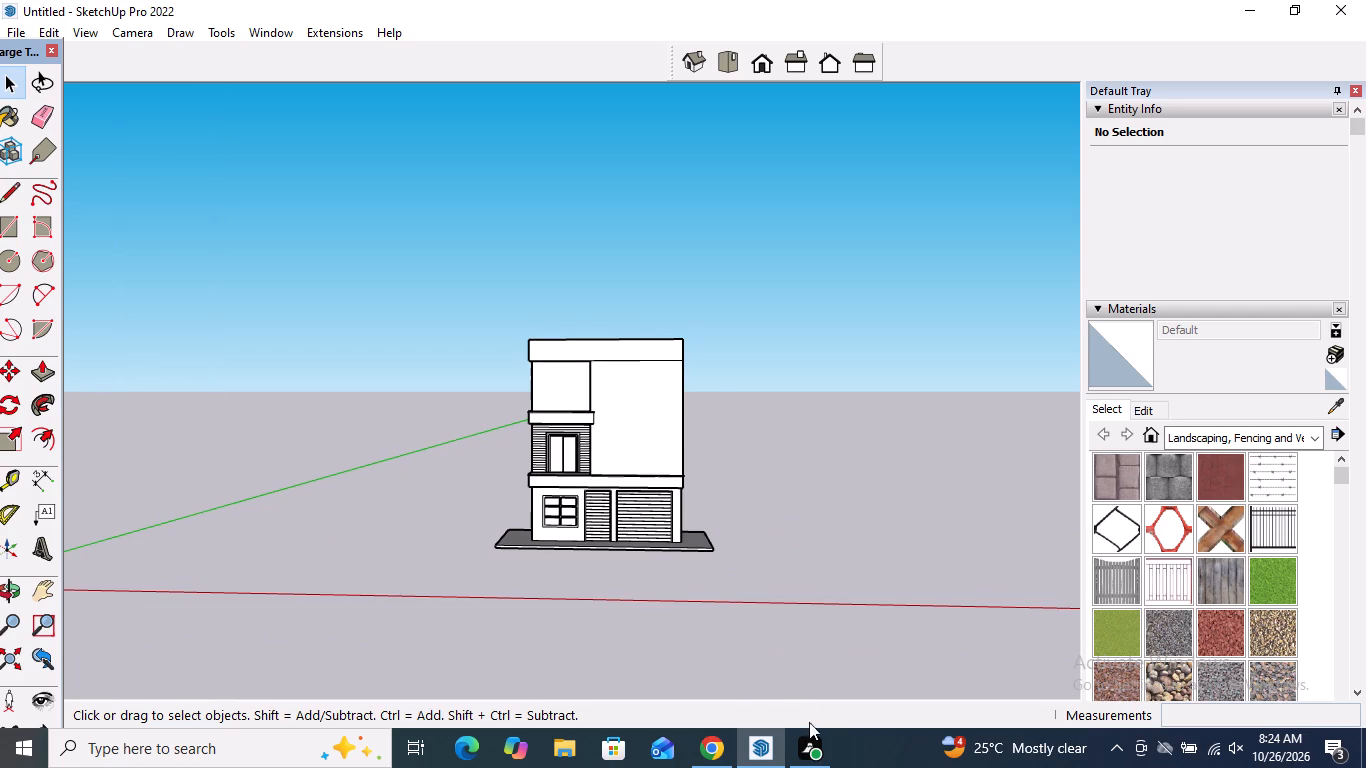
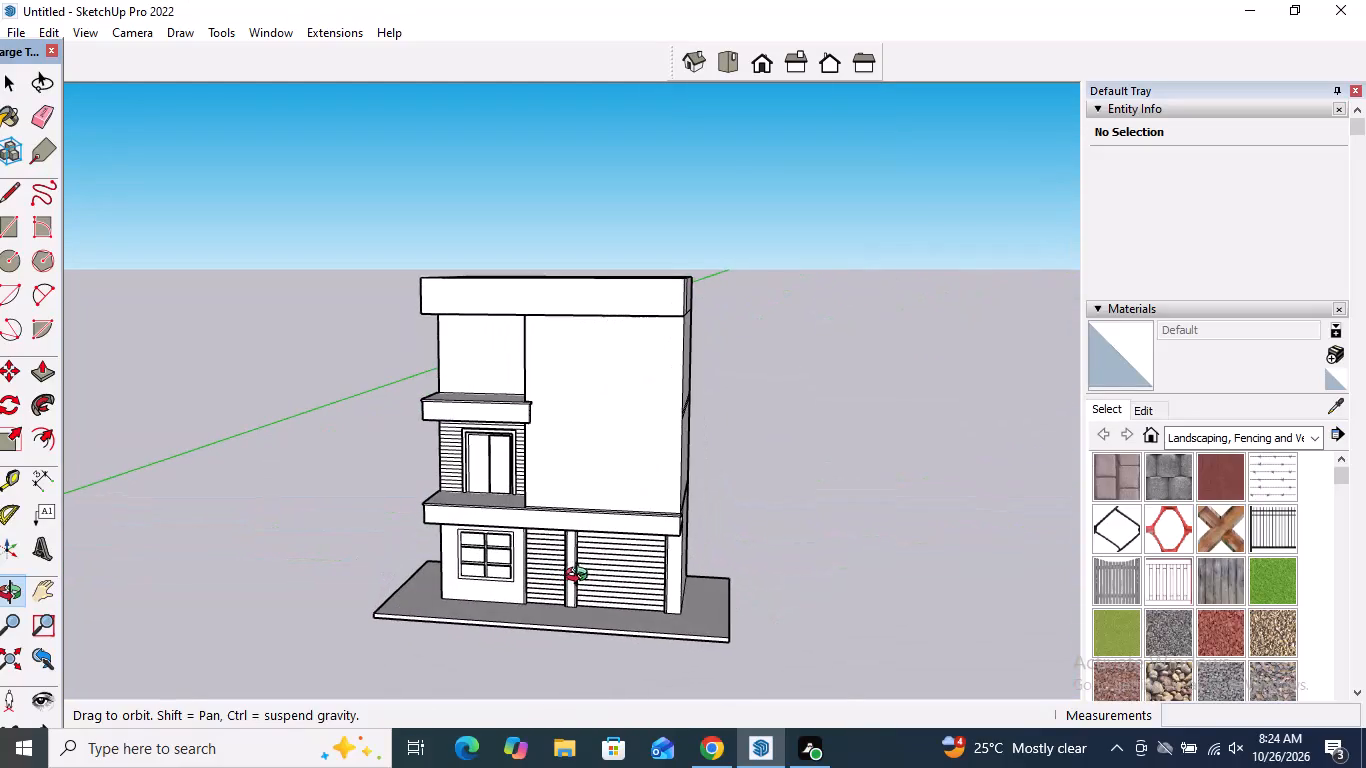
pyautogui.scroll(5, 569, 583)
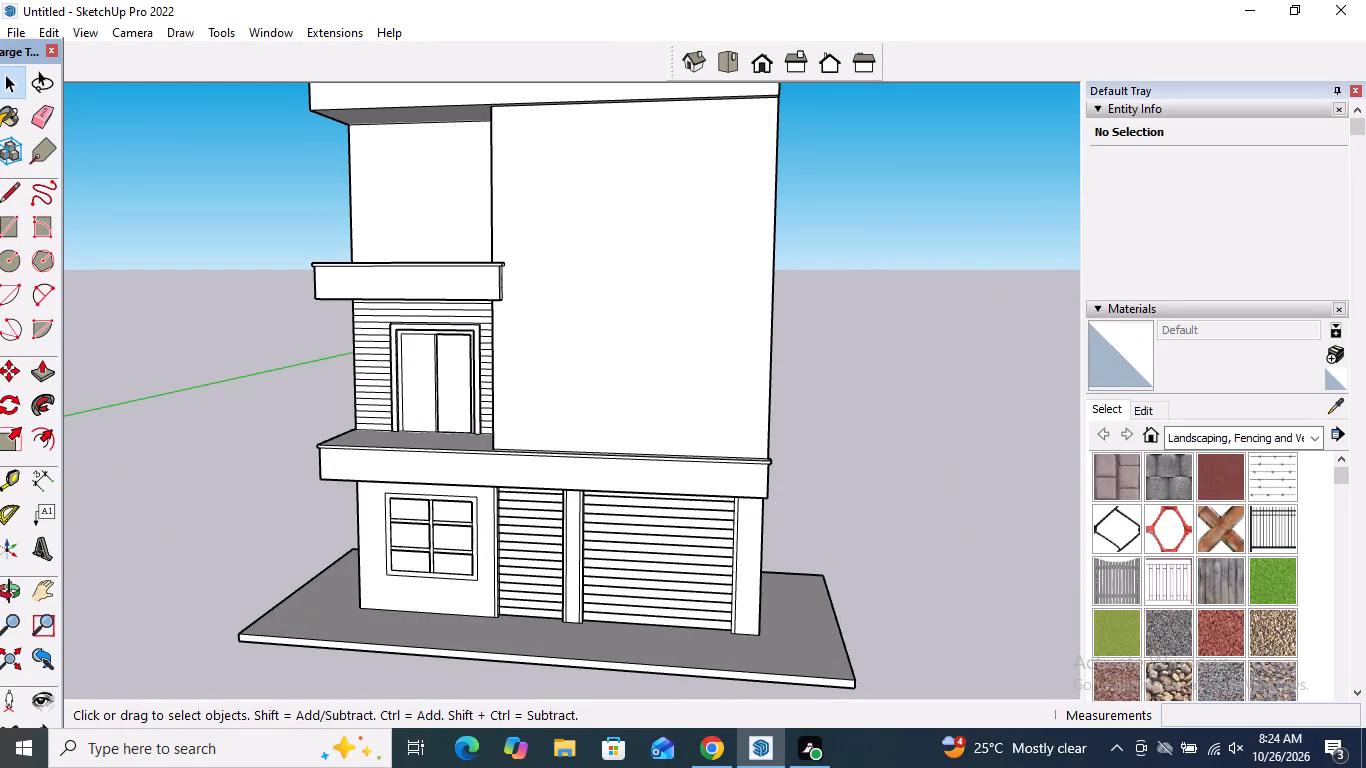
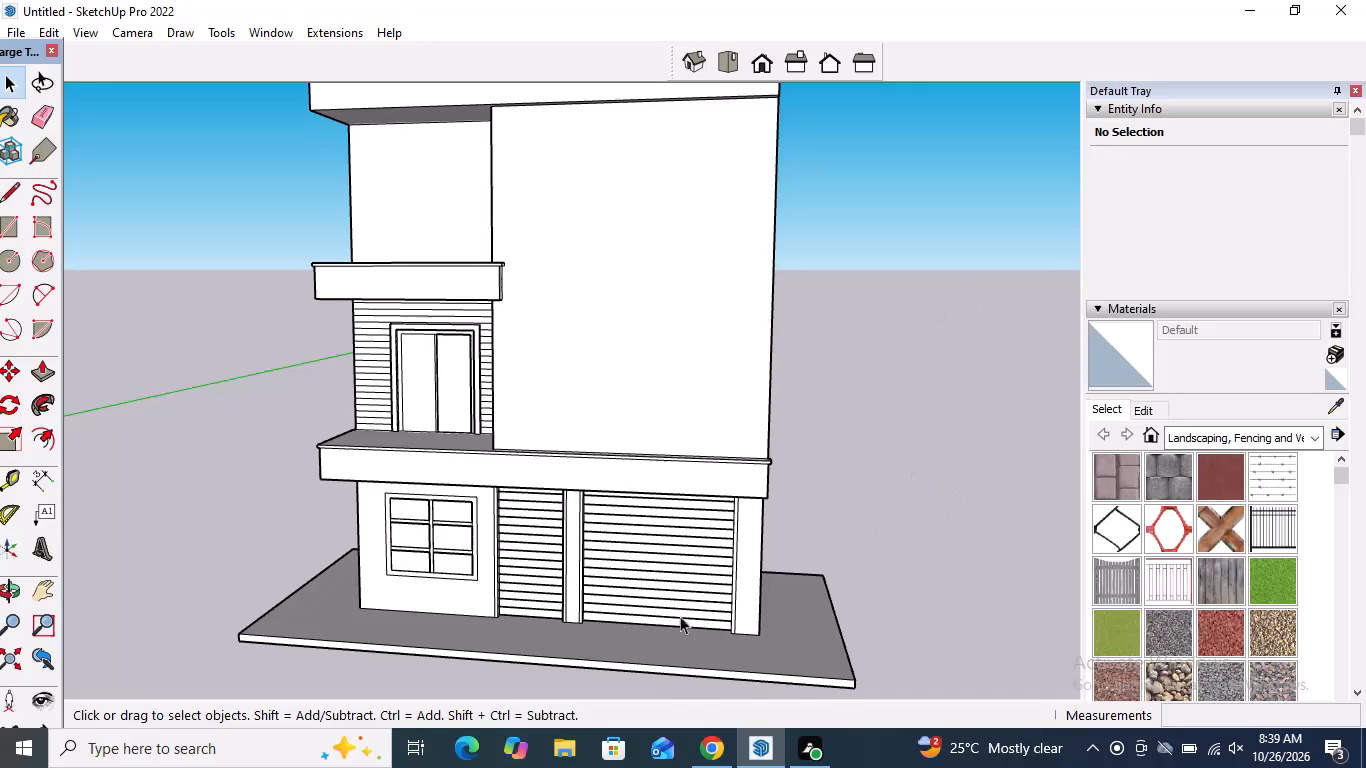
# Draw a rectangle about 2 1/8" by 1 3/4" on the upstairs siding, against the wall's outer edge beside the double door.
pyautogui.scroll(-7, 676, 614)
pyautogui.moveTo(668, 591); pyautogui.dragTo(688, 467, button='middle')
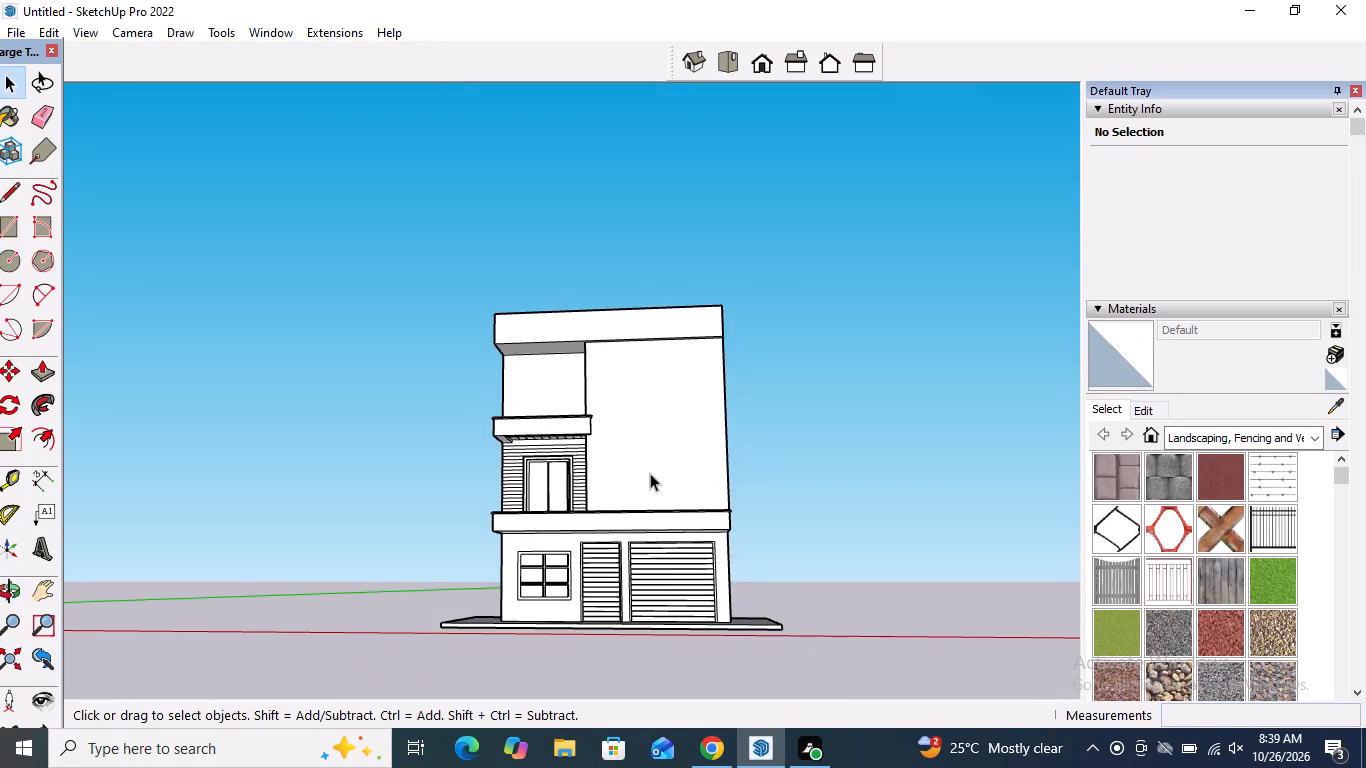
pyautogui.scroll(4, 650, 473)
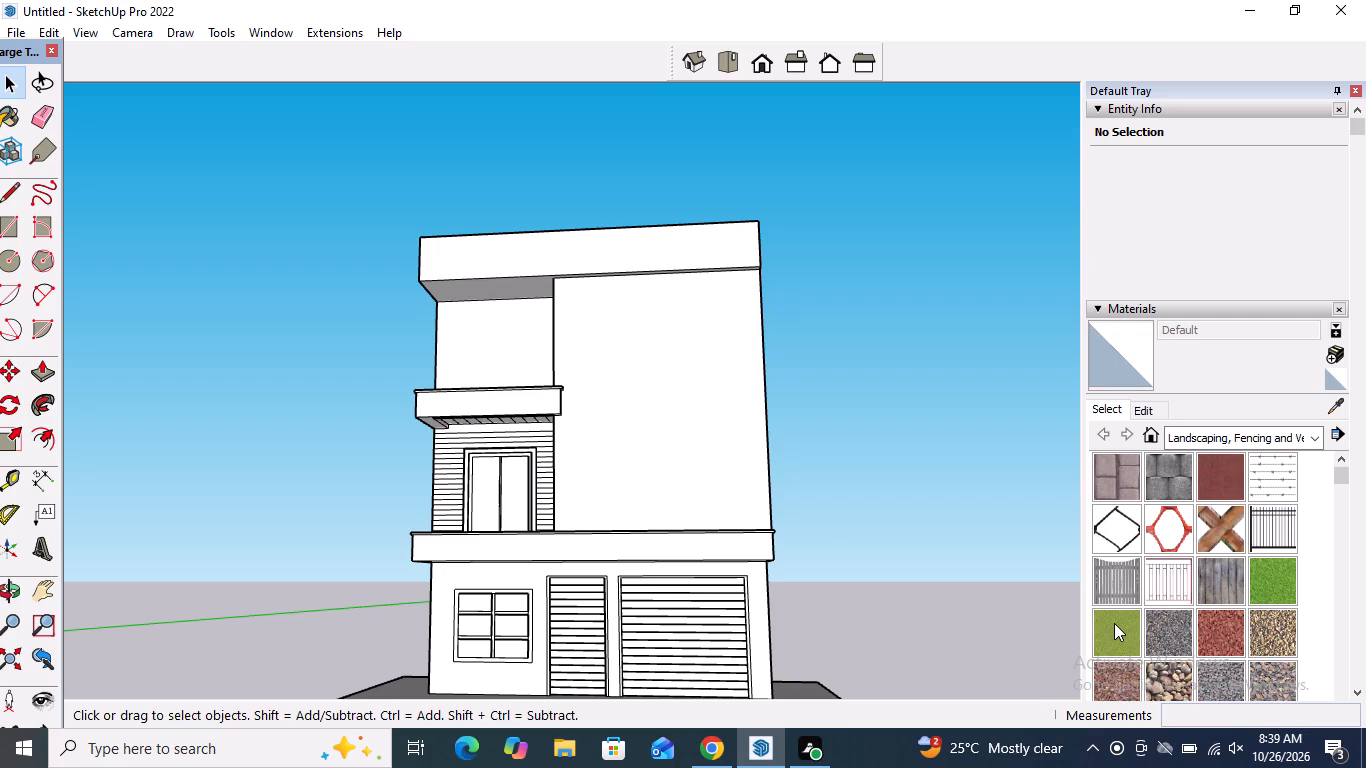
pyautogui.moveTo(634, 437); pyautogui.dragTo(675, 648, button='middle')
pyautogui.scroll(5, 533, 554)
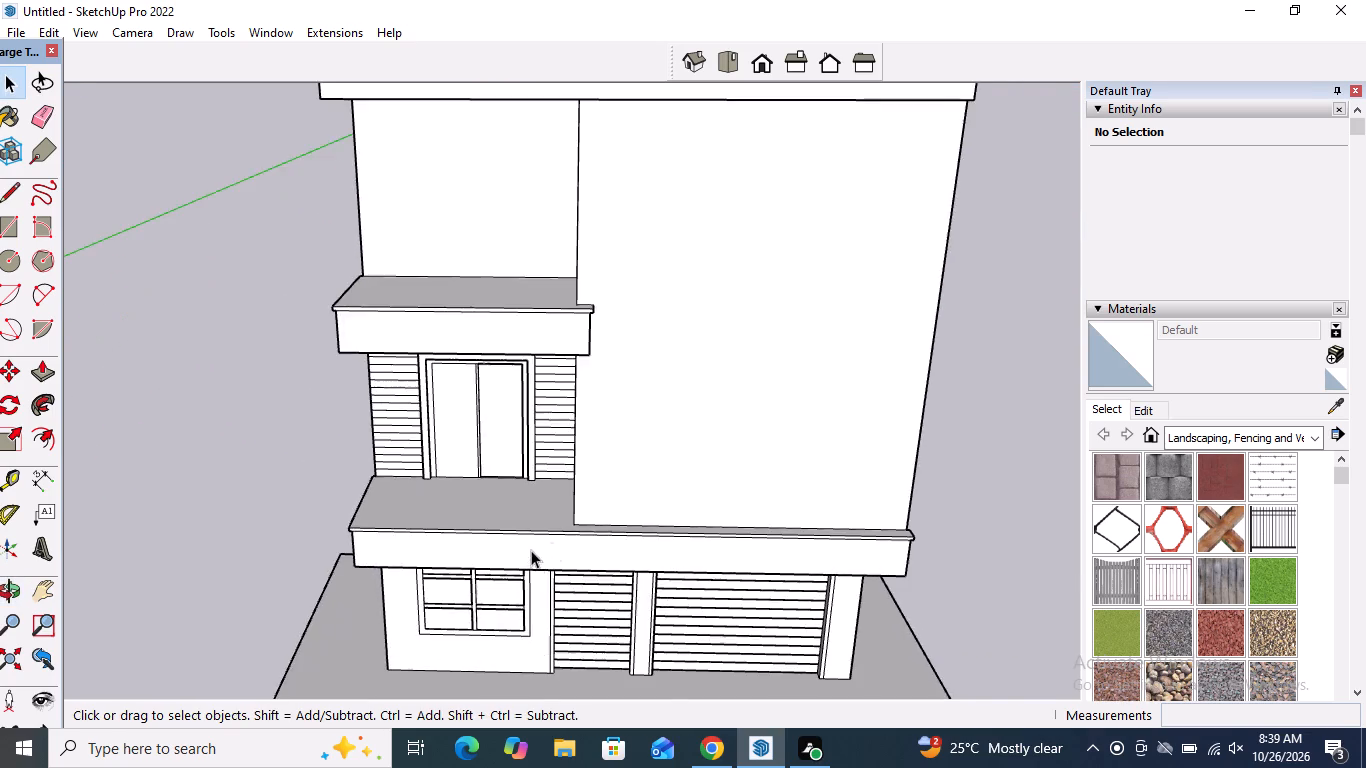
pyautogui.scroll(4, 531, 550)
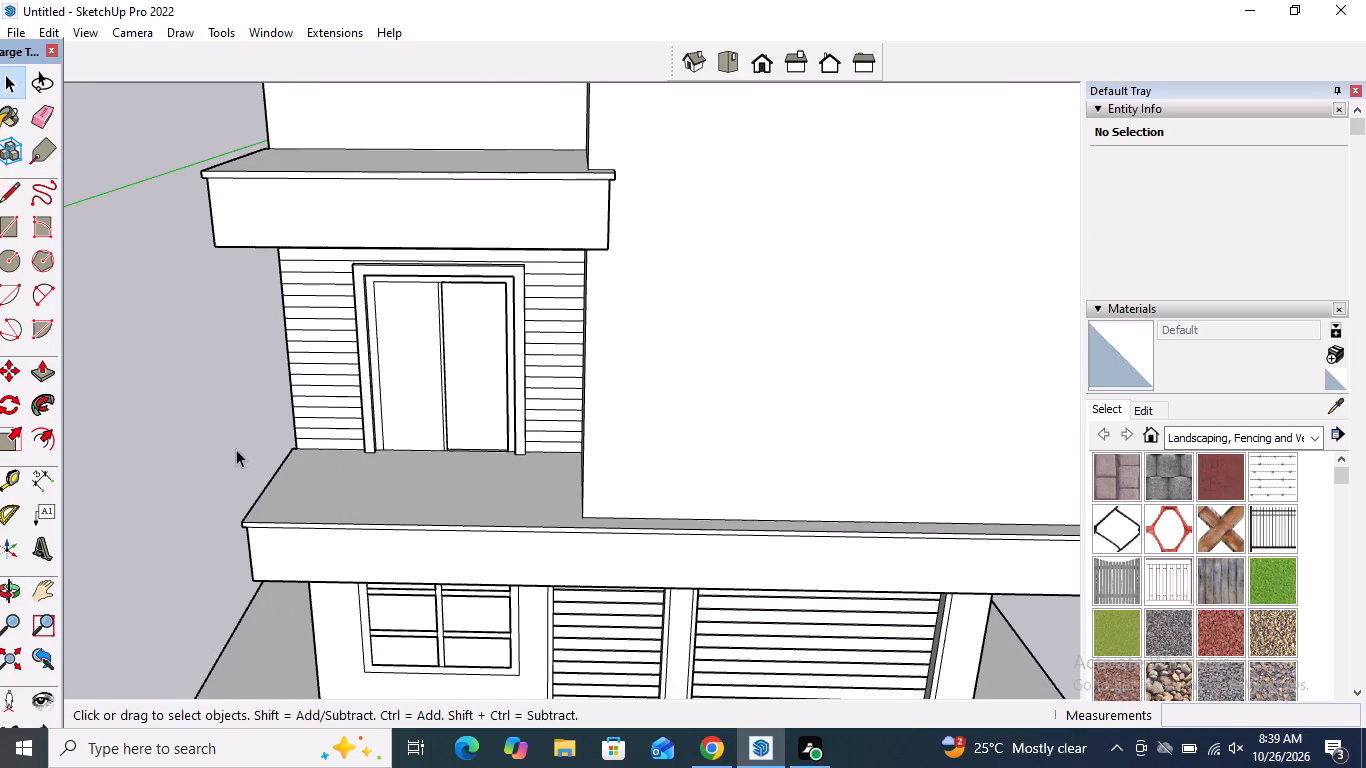
pyautogui.moveTo(242, 446); pyautogui.dragTo(323, 384, button='middle')
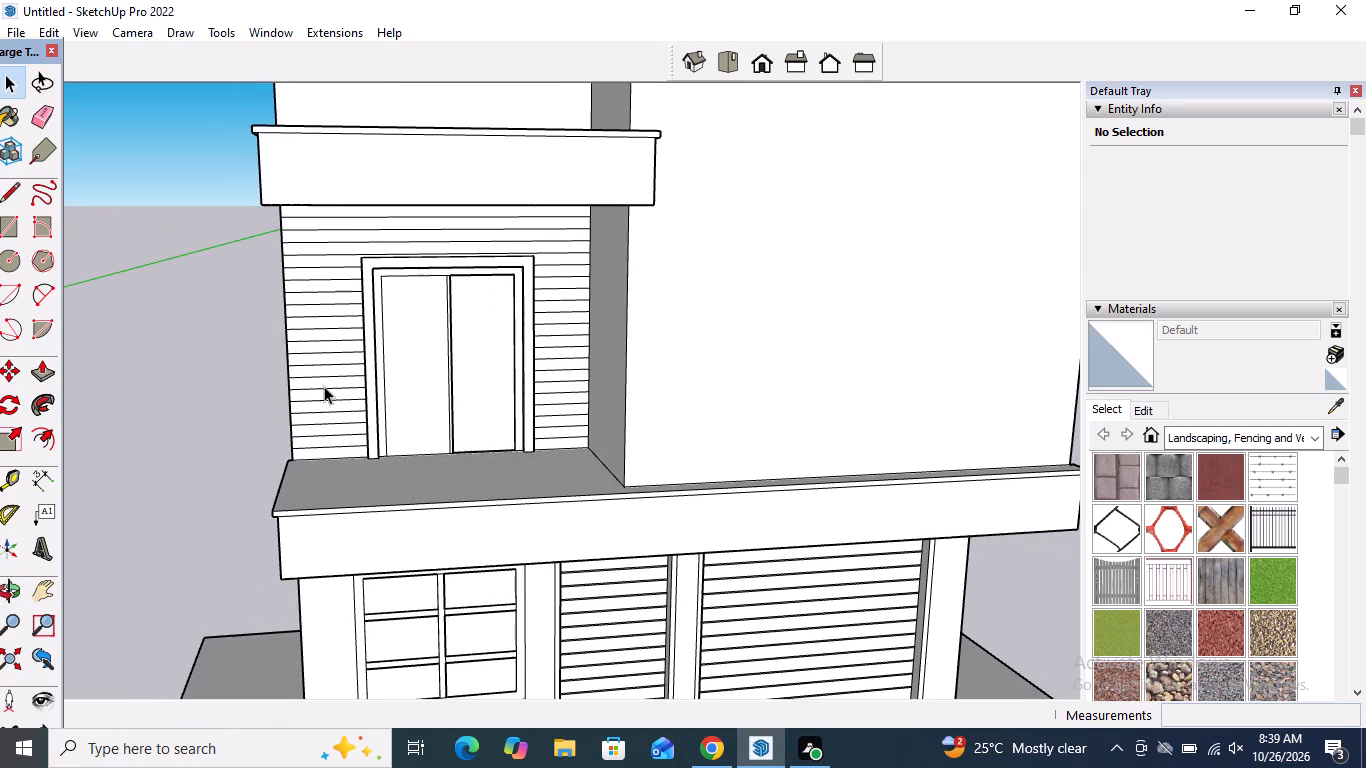
pyautogui.click(0, 225)
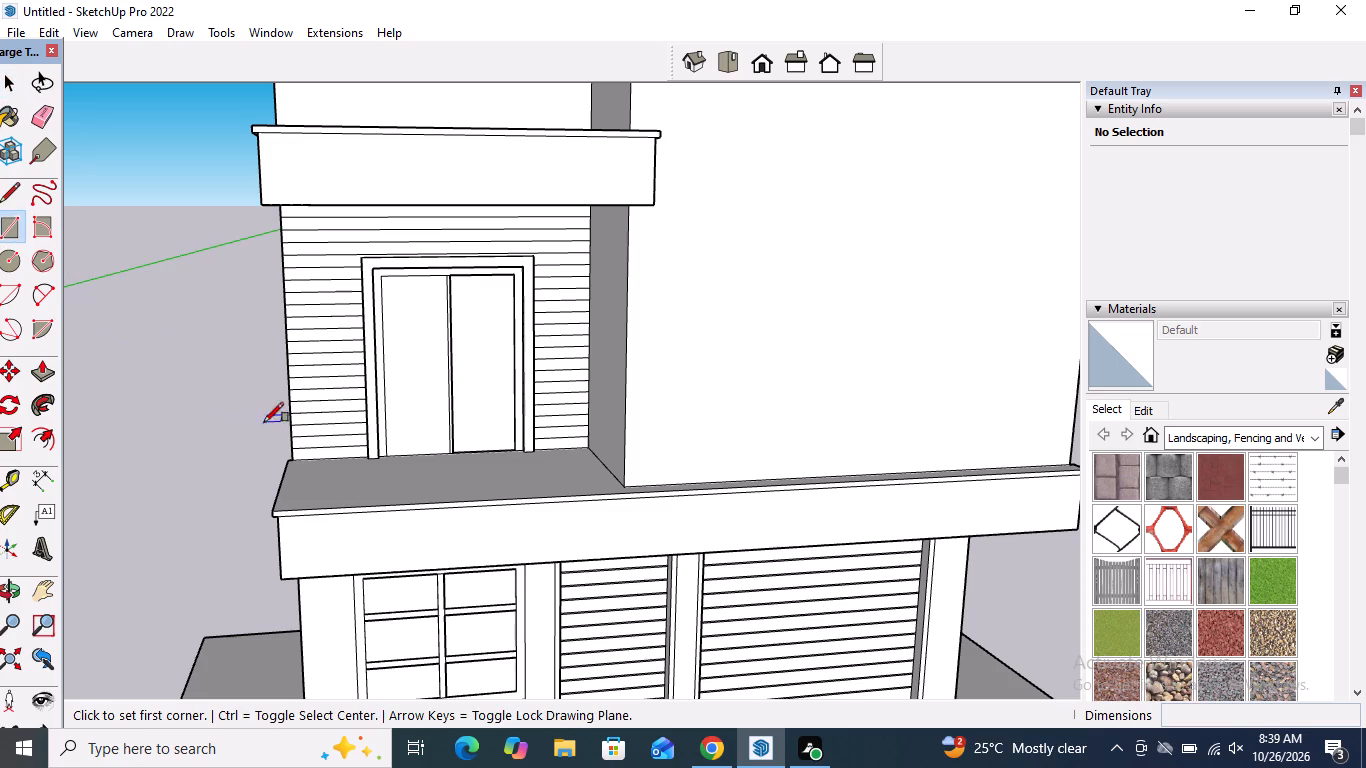
pyautogui.scroll(12, 275, 415)
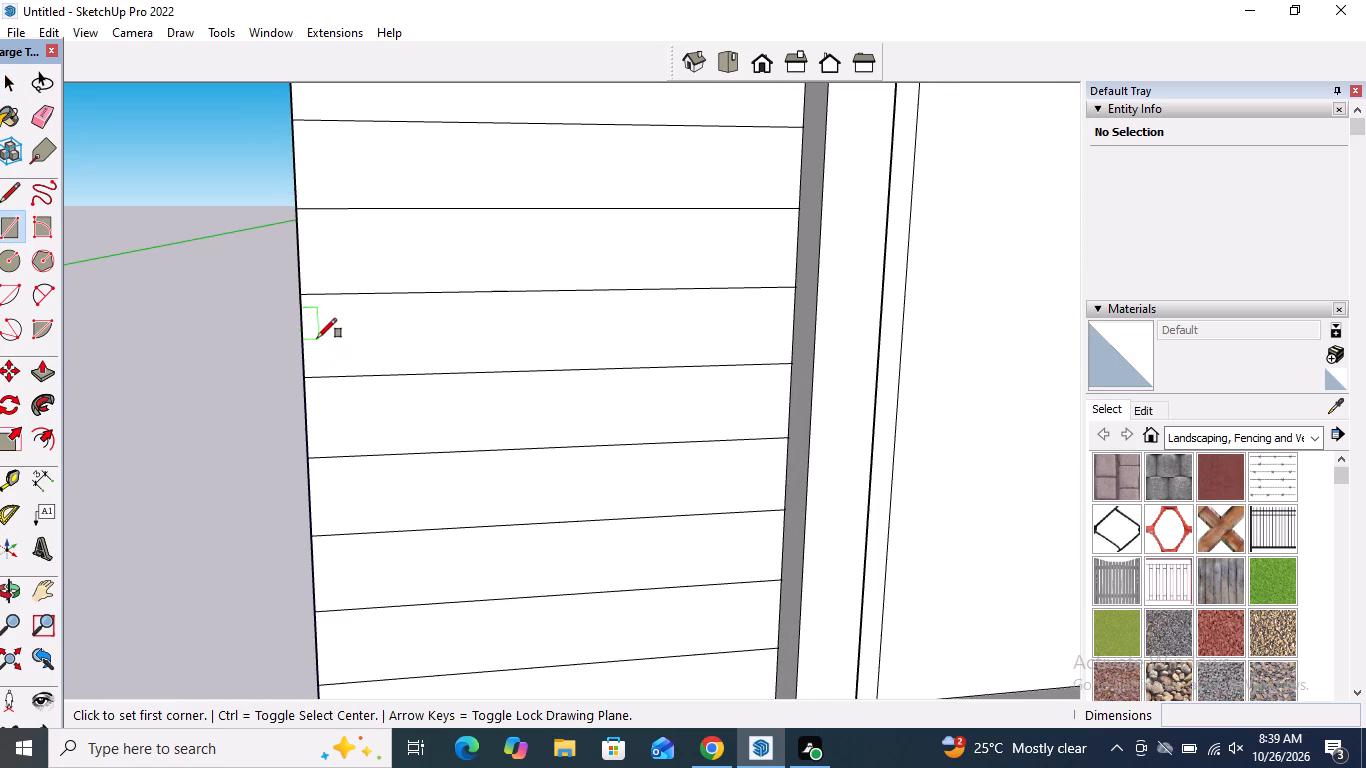
pyautogui.scroll(1, 317, 329)
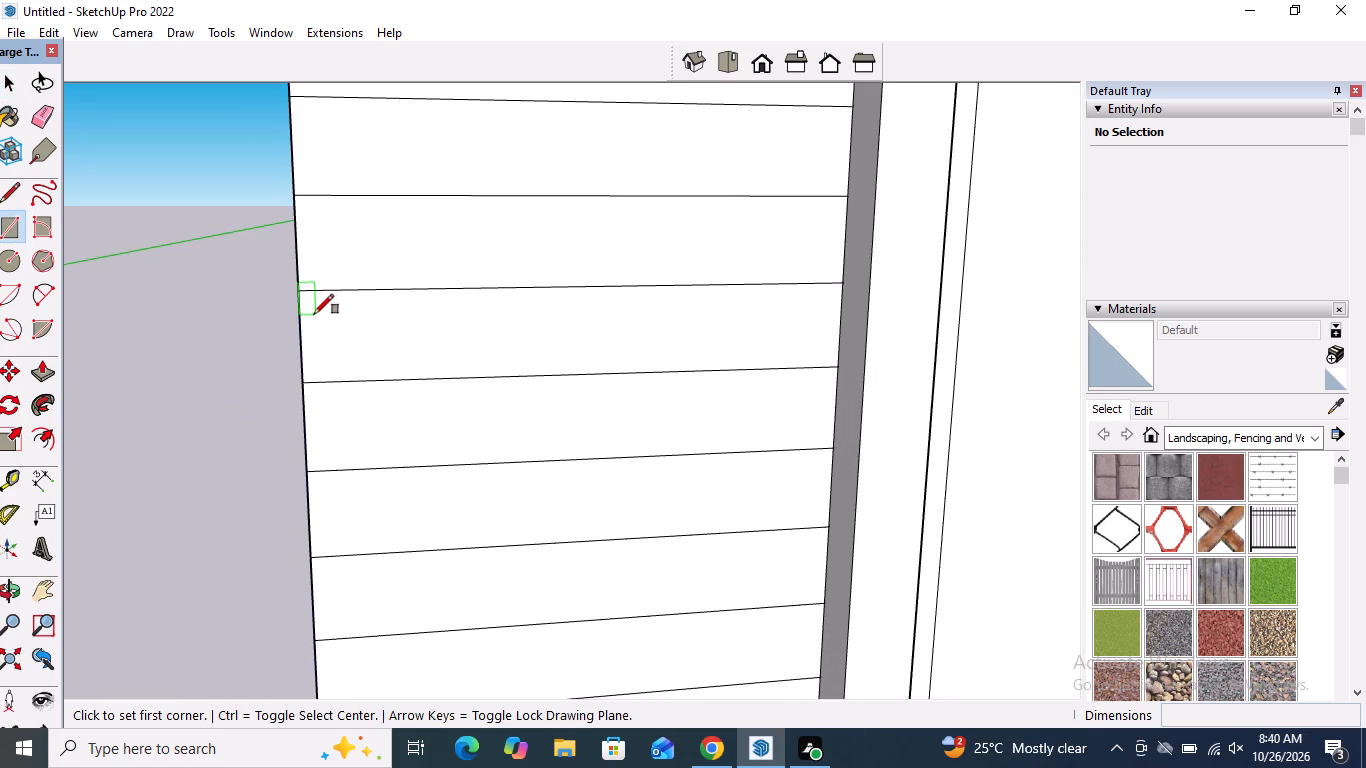
pyautogui.click(301, 316)
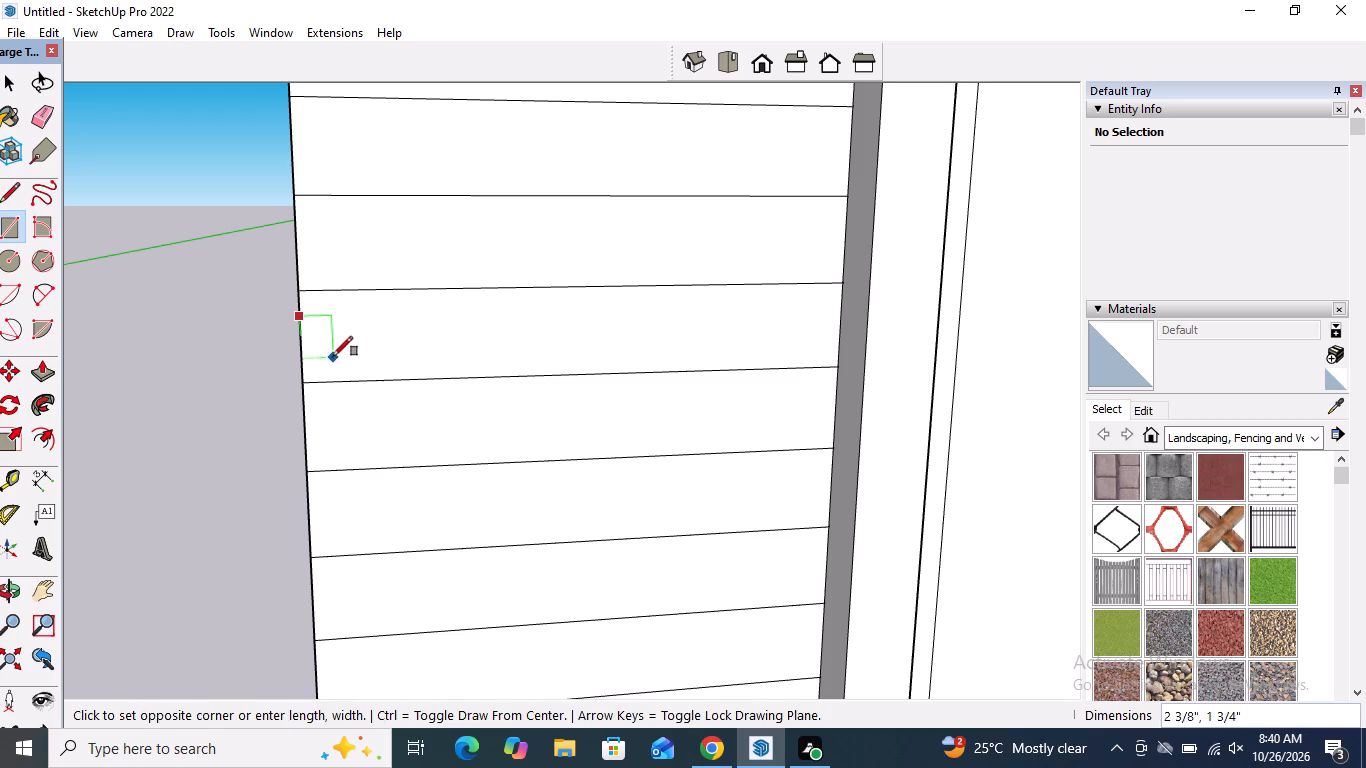
pyautogui.scroll(5, 333, 353)
pyautogui.click(333, 353)
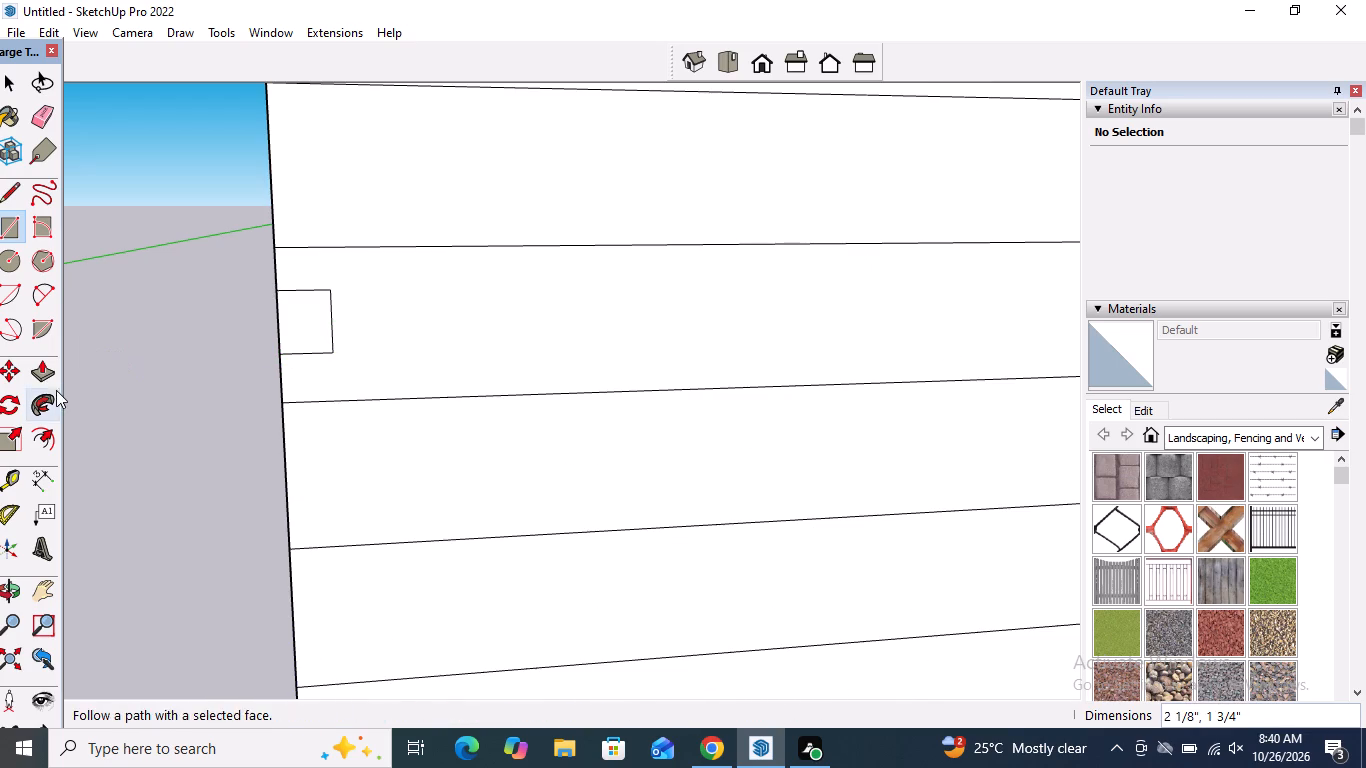
# Push/Pull the small rectangle outward about 6' 1 1/8" to the balcony slab's front edge, forming the side handrail.
pyautogui.click(49, 374)
pyautogui.moveTo(141, 378); pyautogui.dragTo(217, 401, button='middle')
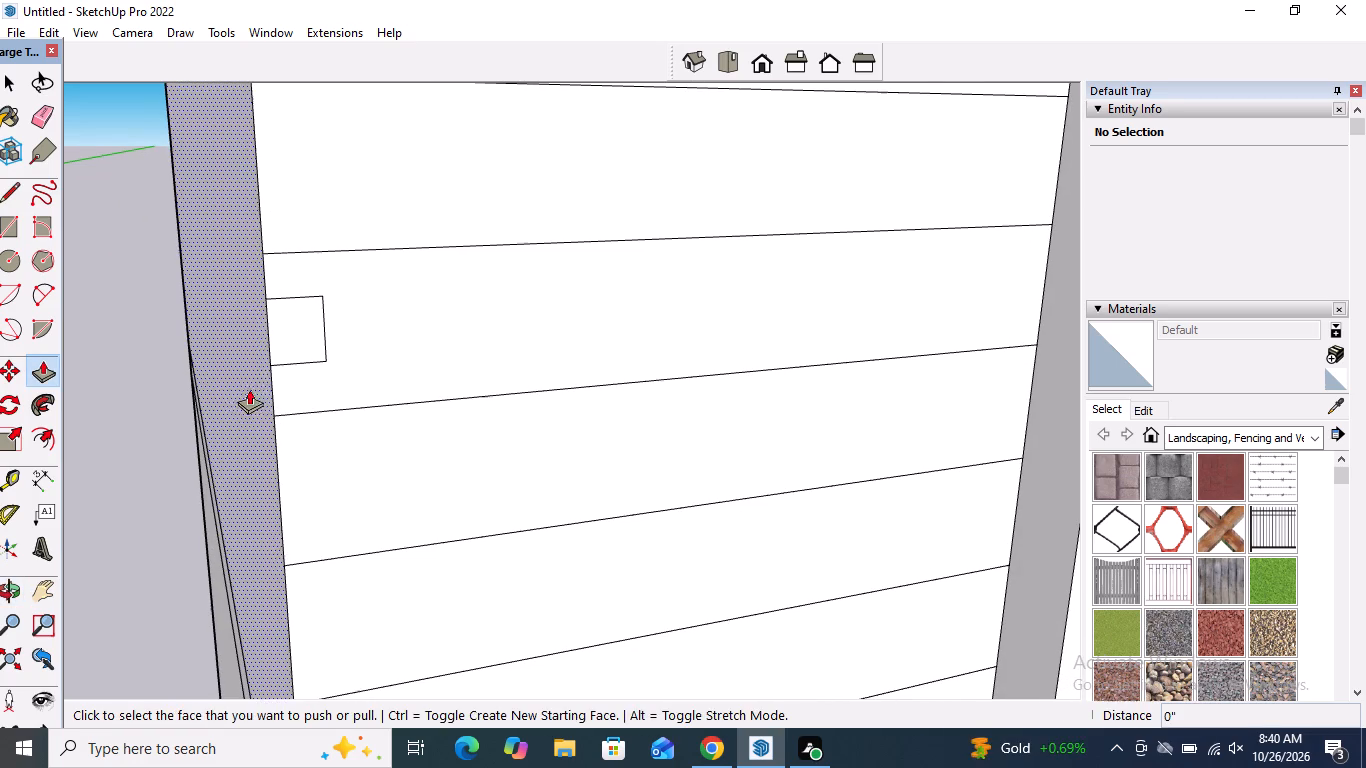
pyautogui.click(295, 343)
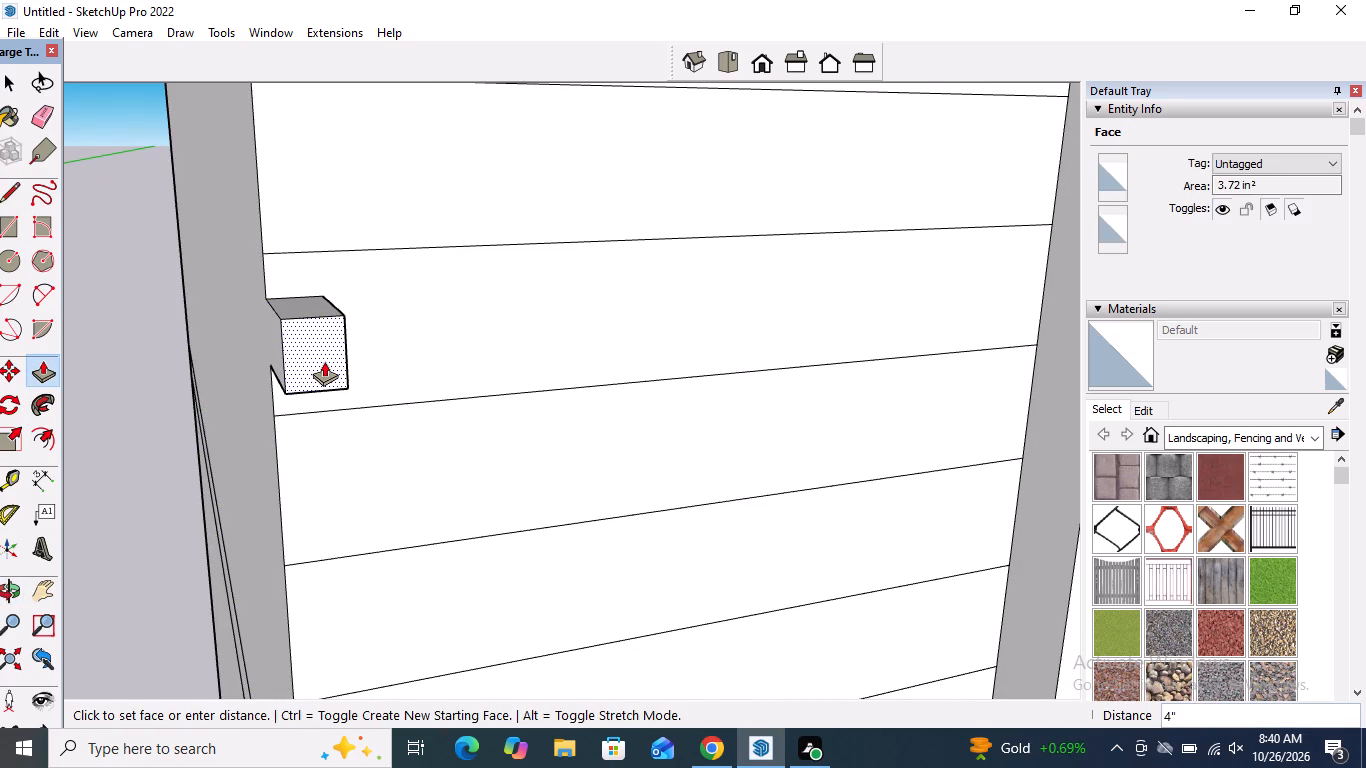
pyautogui.scroll(-19, 269, 336)
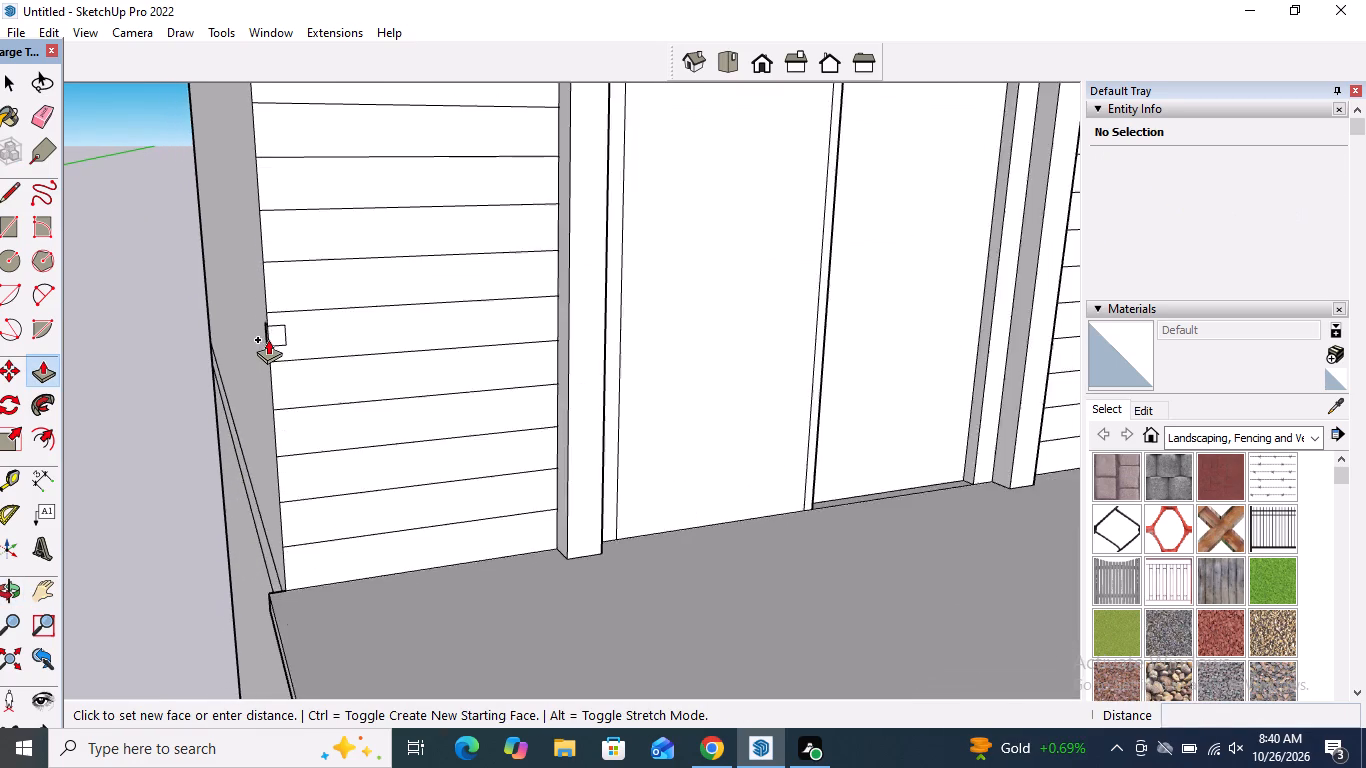
pyautogui.scroll(-8, 268, 339)
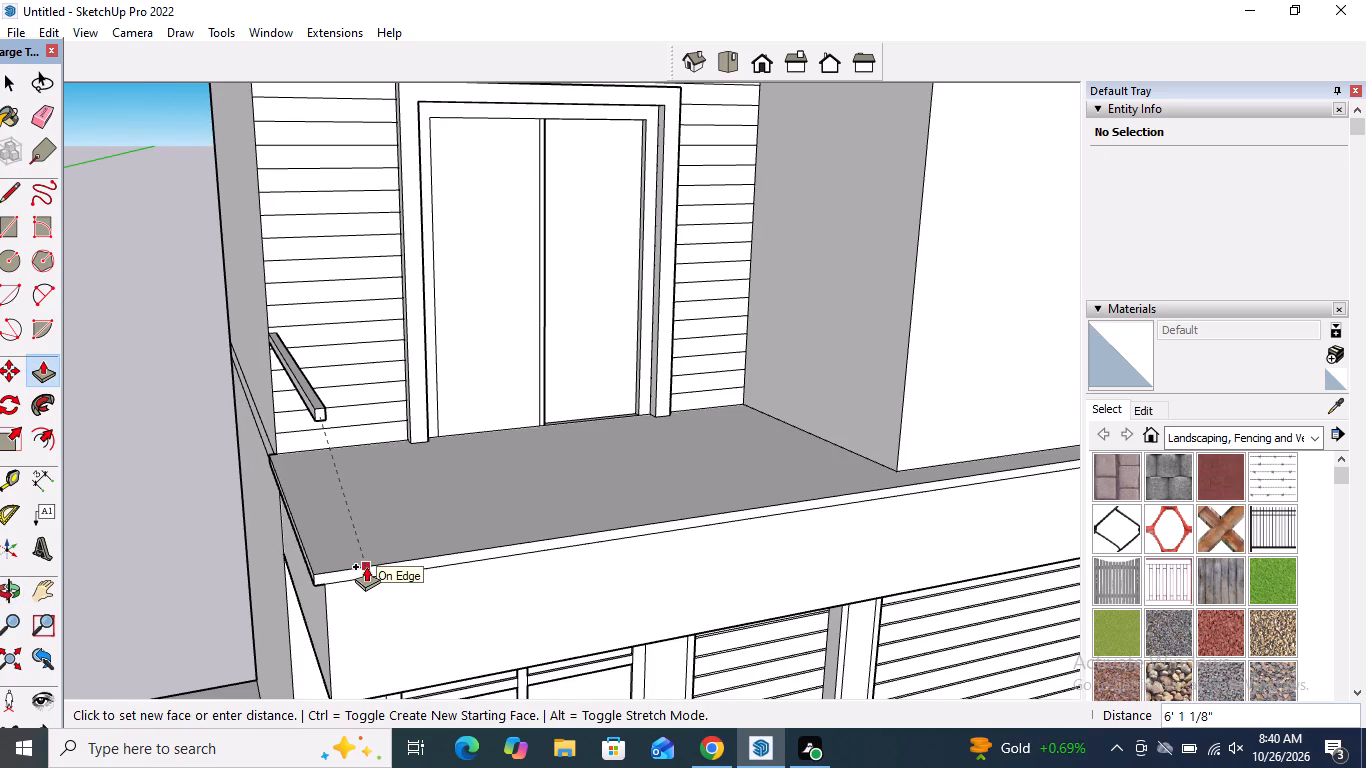
pyautogui.click(365, 566)
# Draw a 2 1/8" line across the side handrail's inner face near its free end to mark off an end section.
pyautogui.moveTo(697, 488); pyautogui.dragTo(369, 472, button='middle')
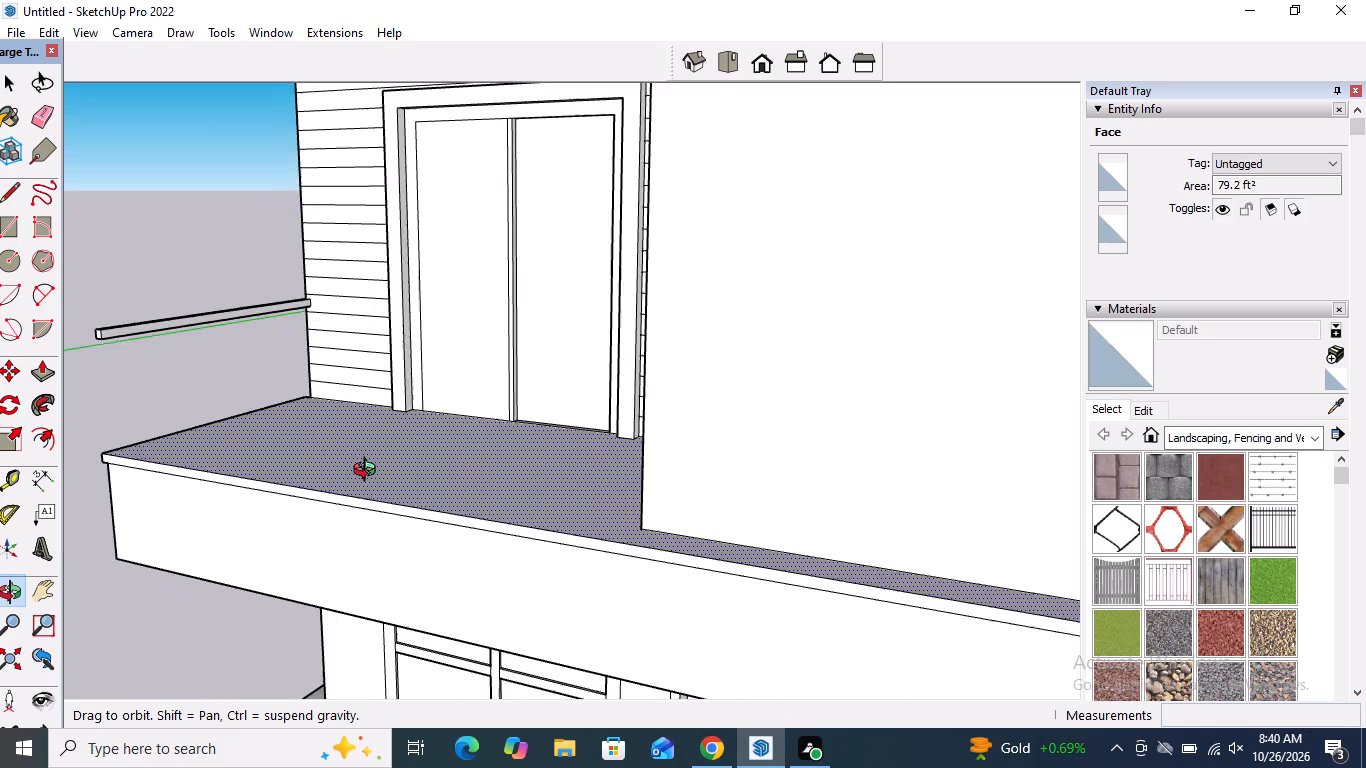
pyautogui.moveTo(369, 472); pyautogui.dragTo(159, 463, button='middle')
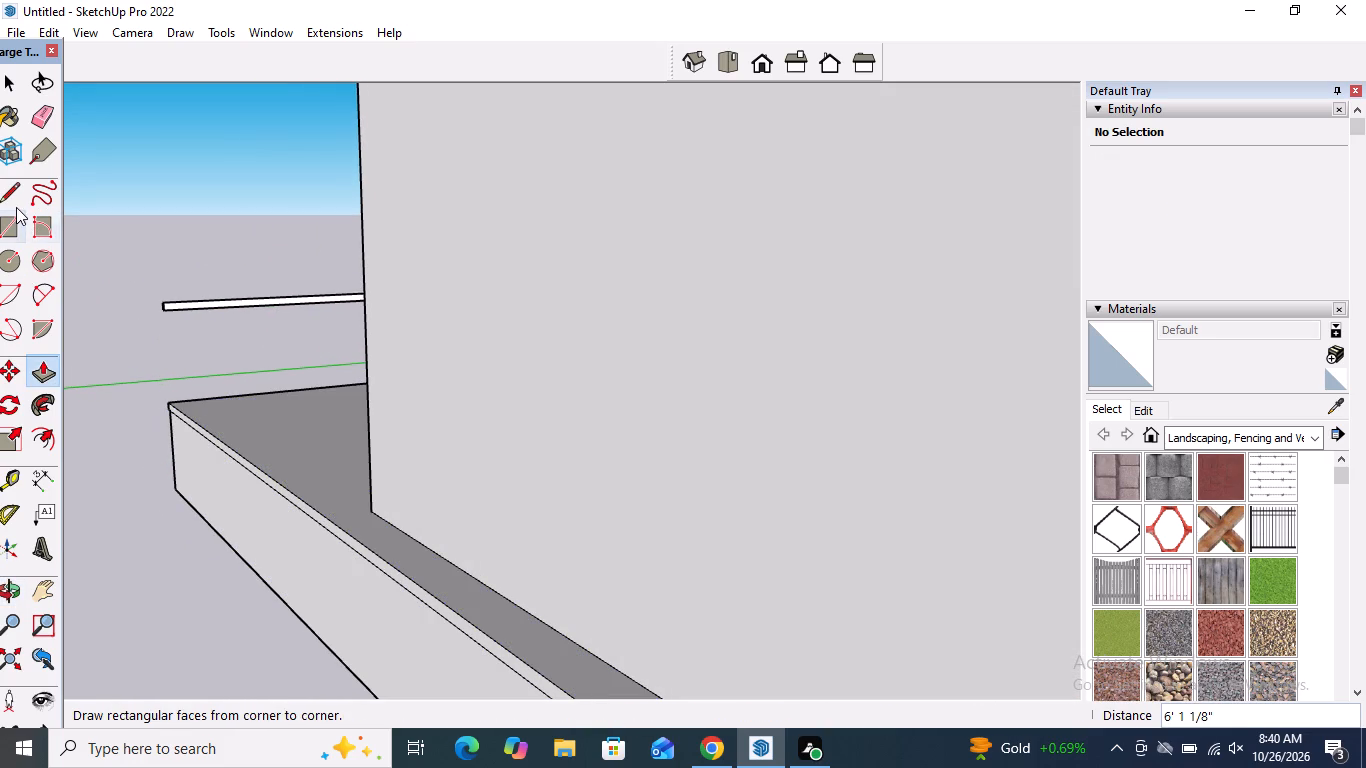
pyautogui.click(15, 206)
pyautogui.scroll(4, 166, 276)
pyautogui.scroll(-3, 192, 284)
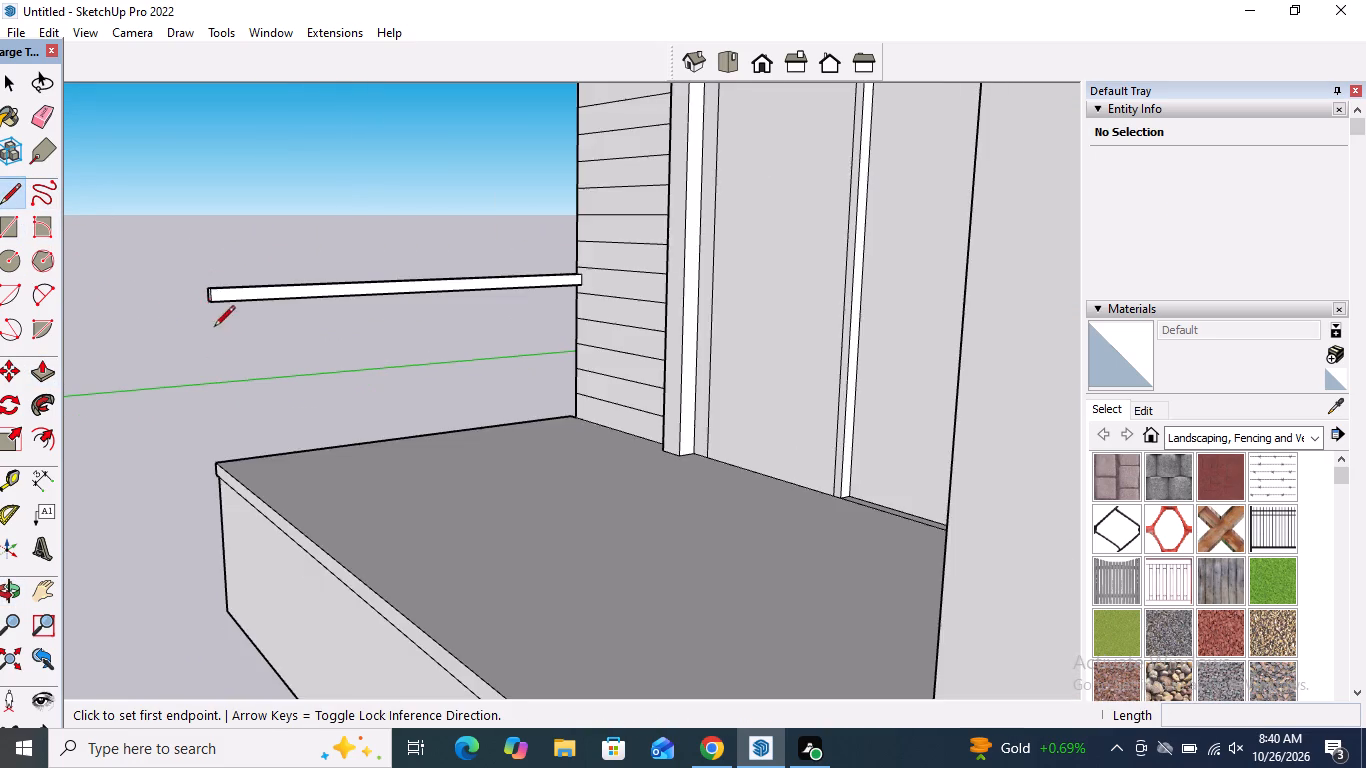
pyautogui.scroll(10, 208, 302)
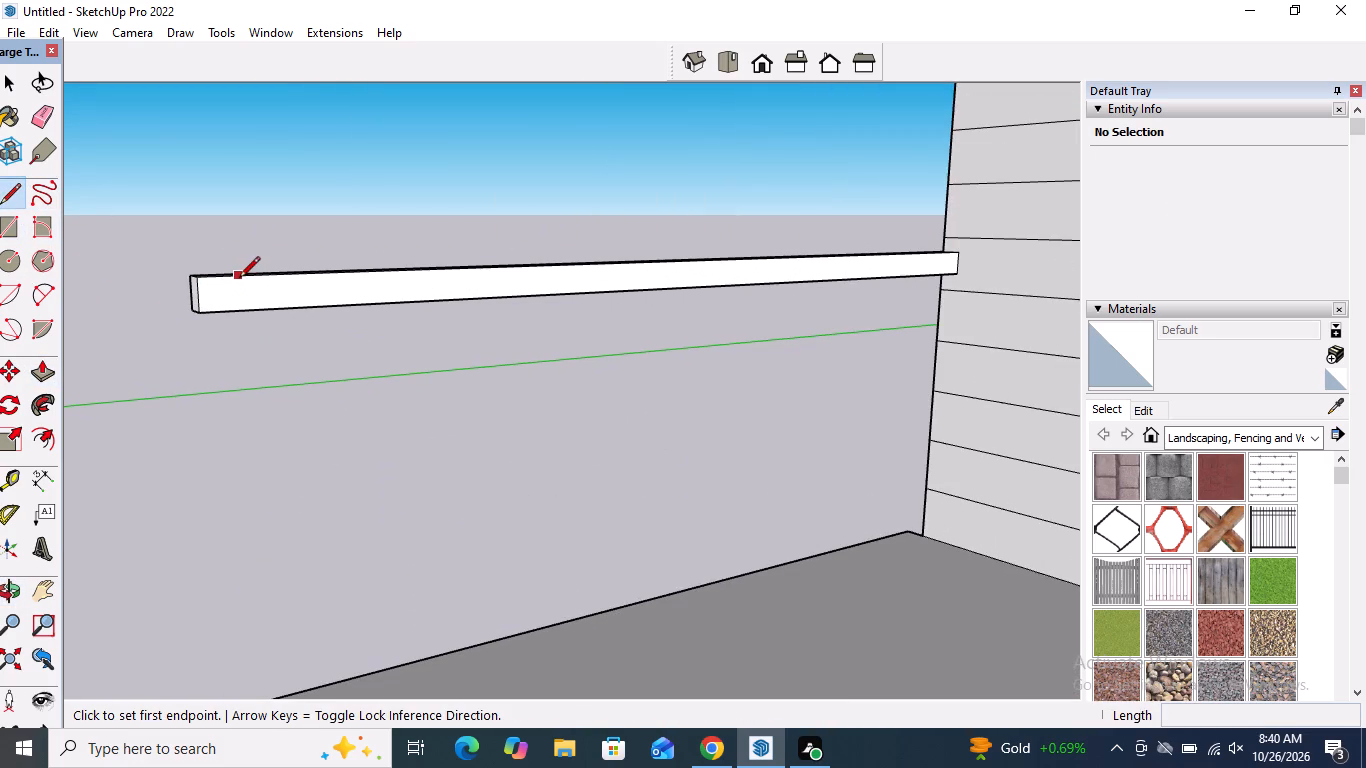
pyautogui.click(239, 279)
pyautogui.click(238, 313)
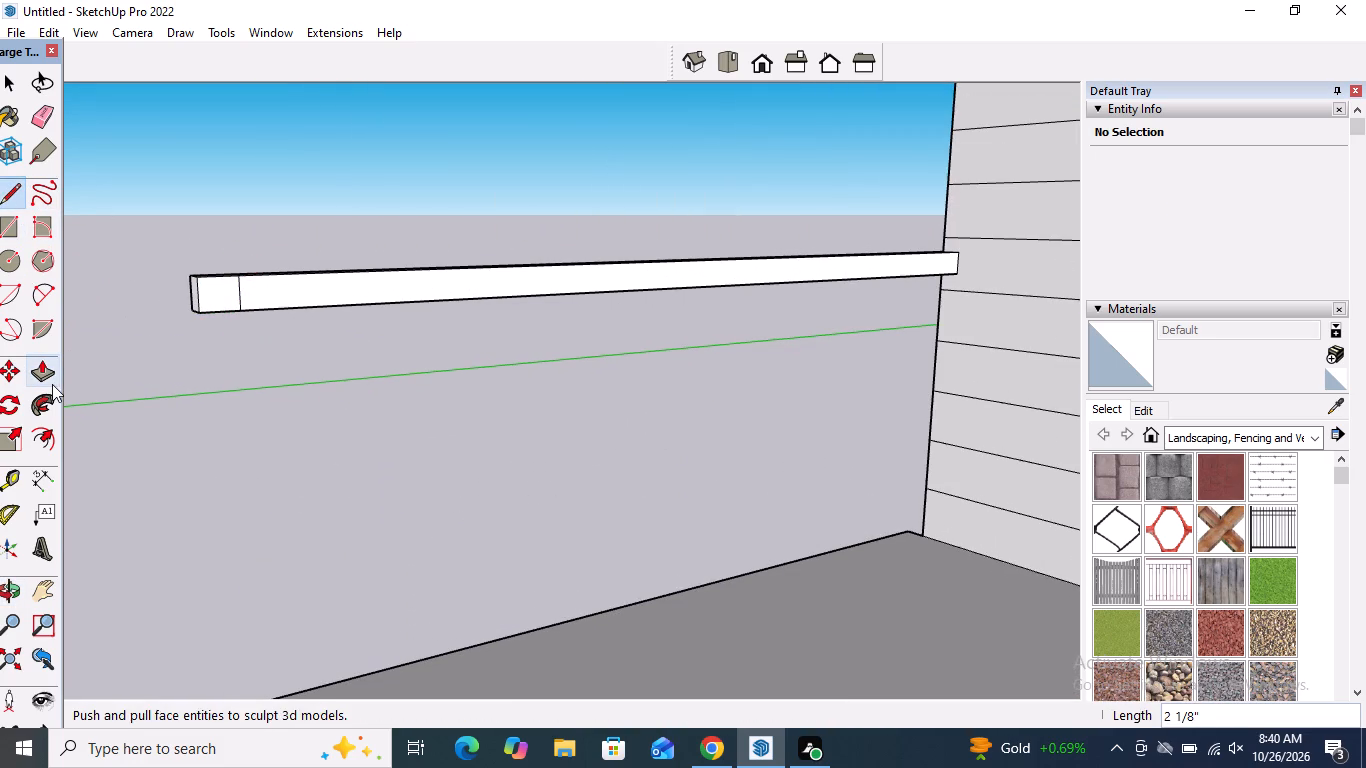
# Push/Pull the marked end section about 11' 3 1/4" along the balcony front, slightly past the projecting wall block's edge.
pyautogui.click(52, 384)
pyautogui.click(224, 287)
pyautogui.moveTo(265, 338); pyautogui.dragTo(275, 419, button='middle')
pyautogui.scroll(1, 271, 403)
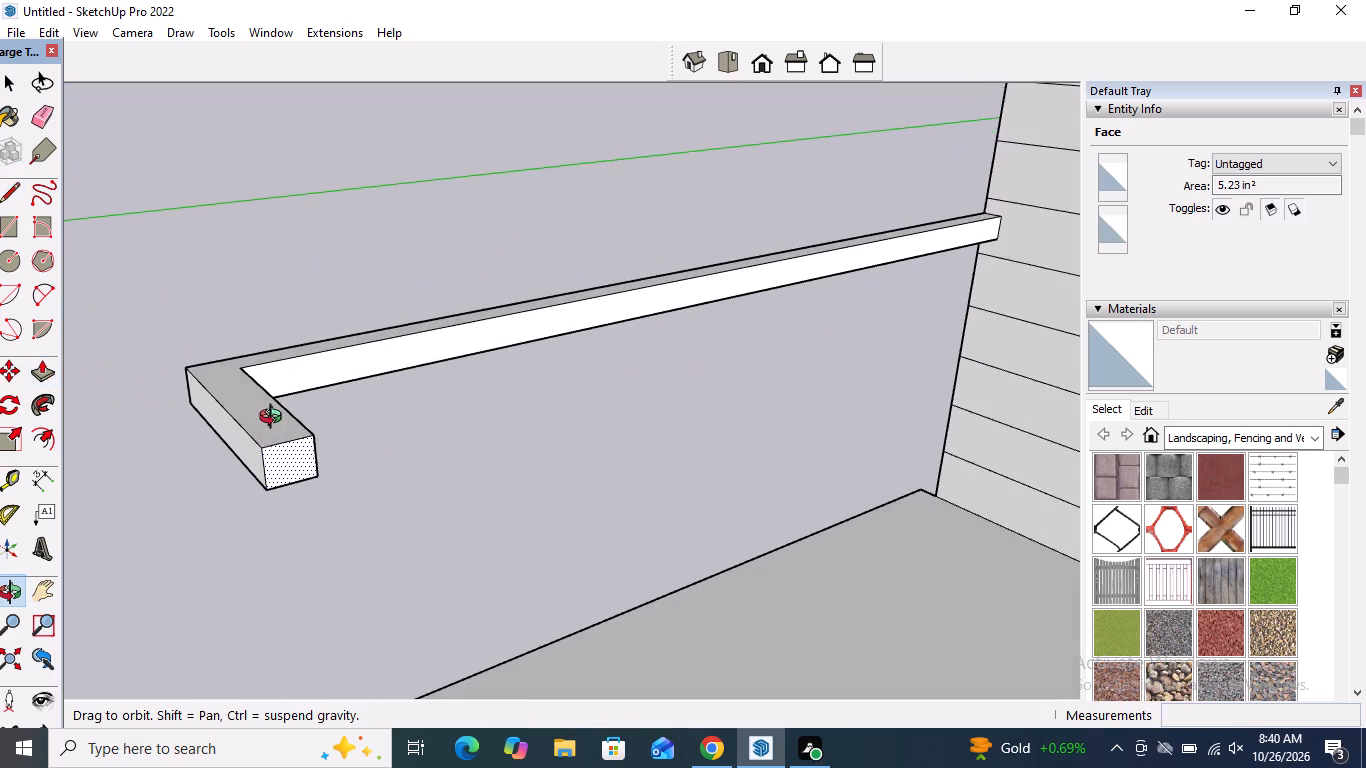
pyautogui.moveTo(275, 419); pyautogui.dragTo(270, 363, button='middle')
pyautogui.scroll(-18, 270, 364)
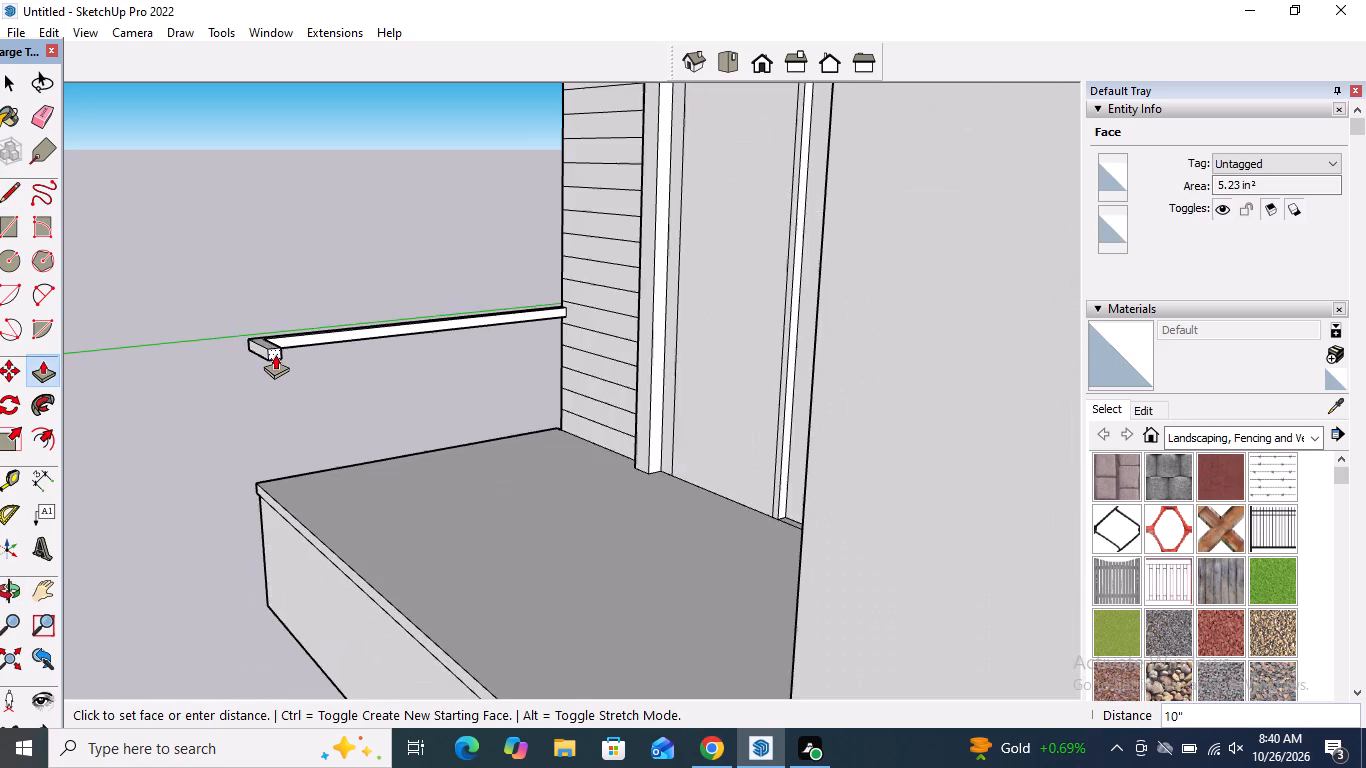
pyautogui.scroll(-3, 275, 354)
pyautogui.moveTo(520, 520); pyautogui.dragTo(733, 506, button='middle')
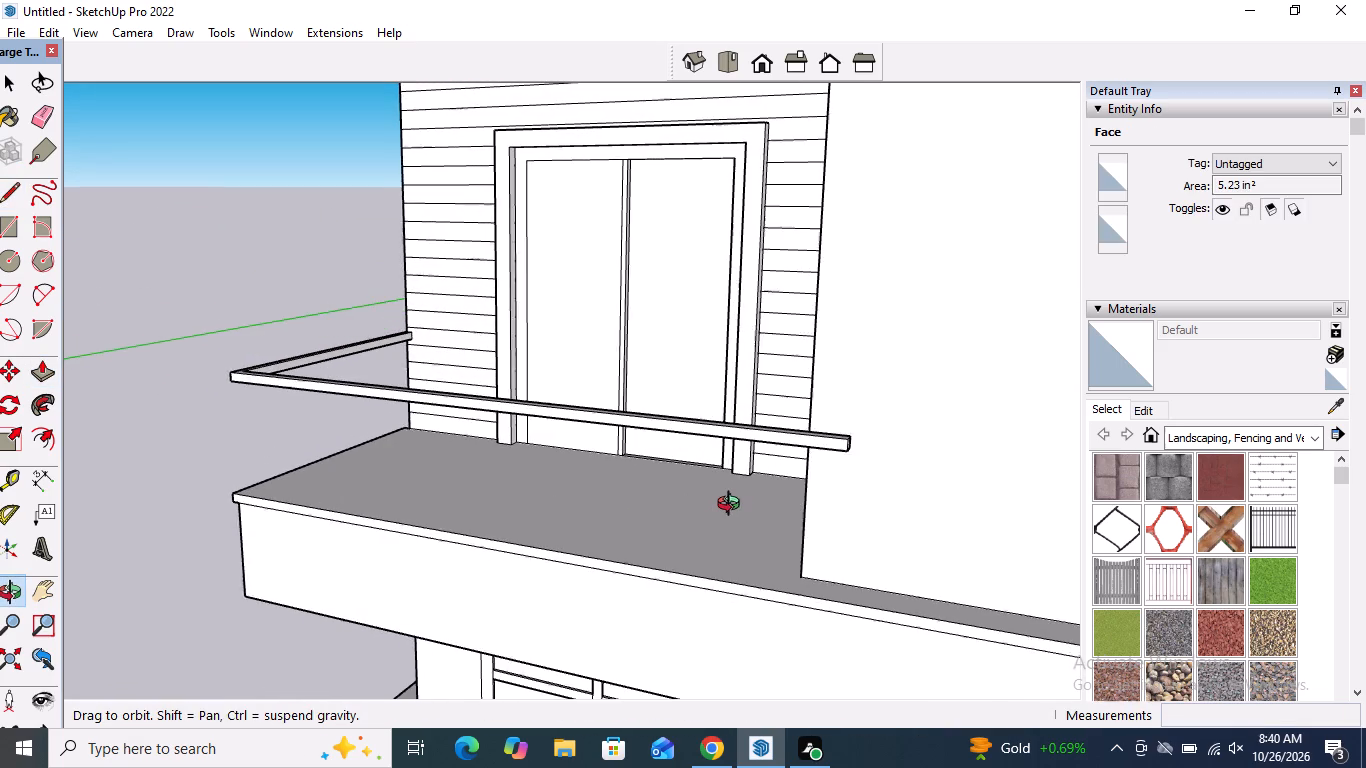
pyautogui.moveTo(733, 506); pyautogui.dragTo(750, 507, button='middle')
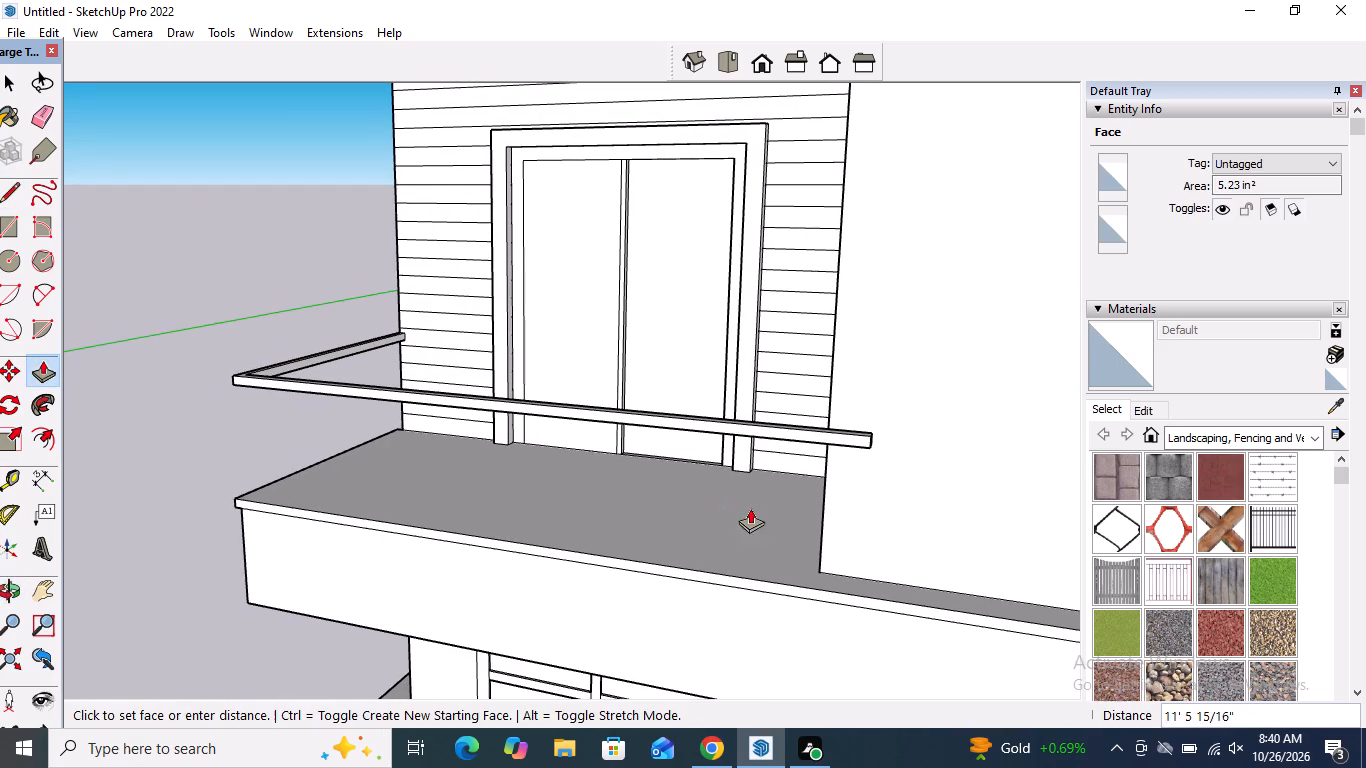
pyautogui.click(848, 514)
# Draw a 2 1/8" line across the front handrail's wall-facing side near its free end to mark off an end section.
pyautogui.moveTo(904, 446); pyautogui.dragTo(570, 496, button='middle')
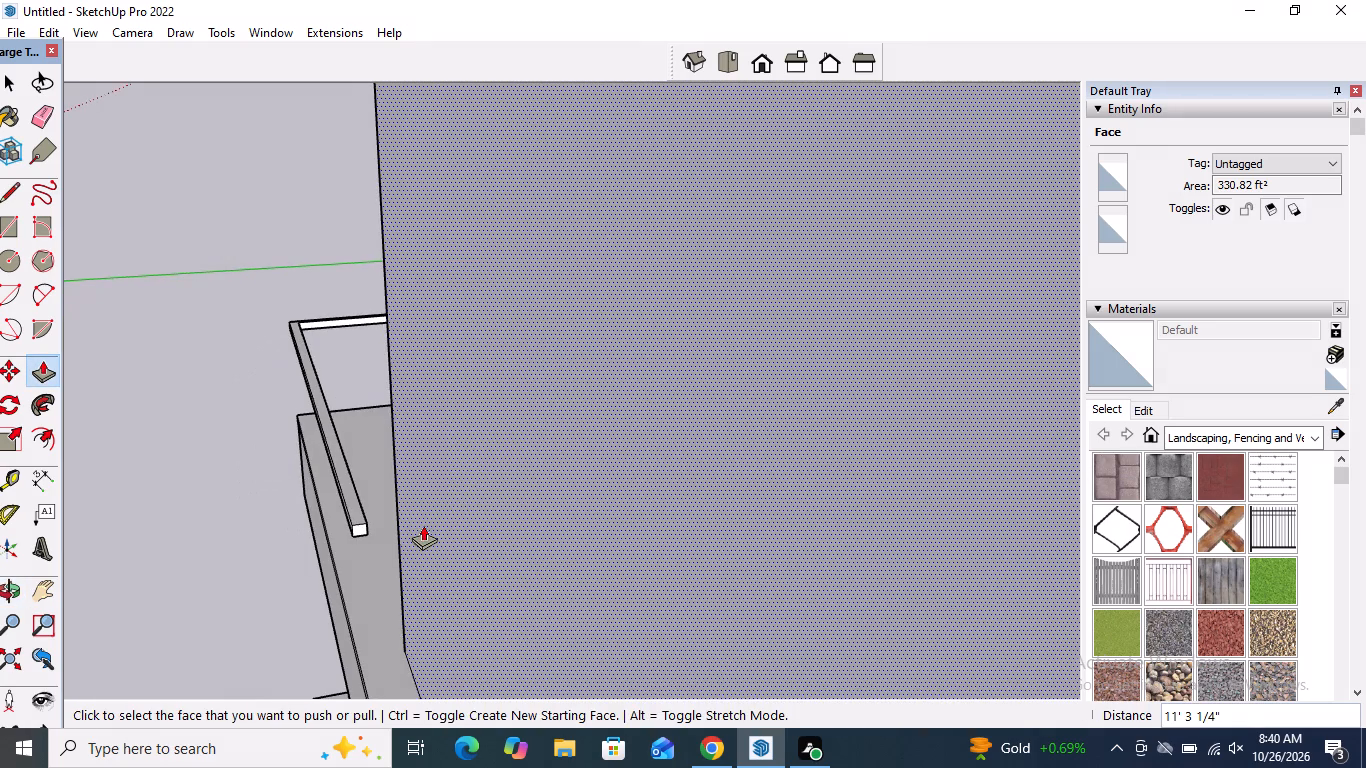
pyautogui.scroll(9, 421, 525)
pyautogui.moveTo(356, 518); pyautogui.dragTo(344, 506, button='middle')
pyautogui.scroll(2, 344, 506)
pyautogui.click(7, 204)
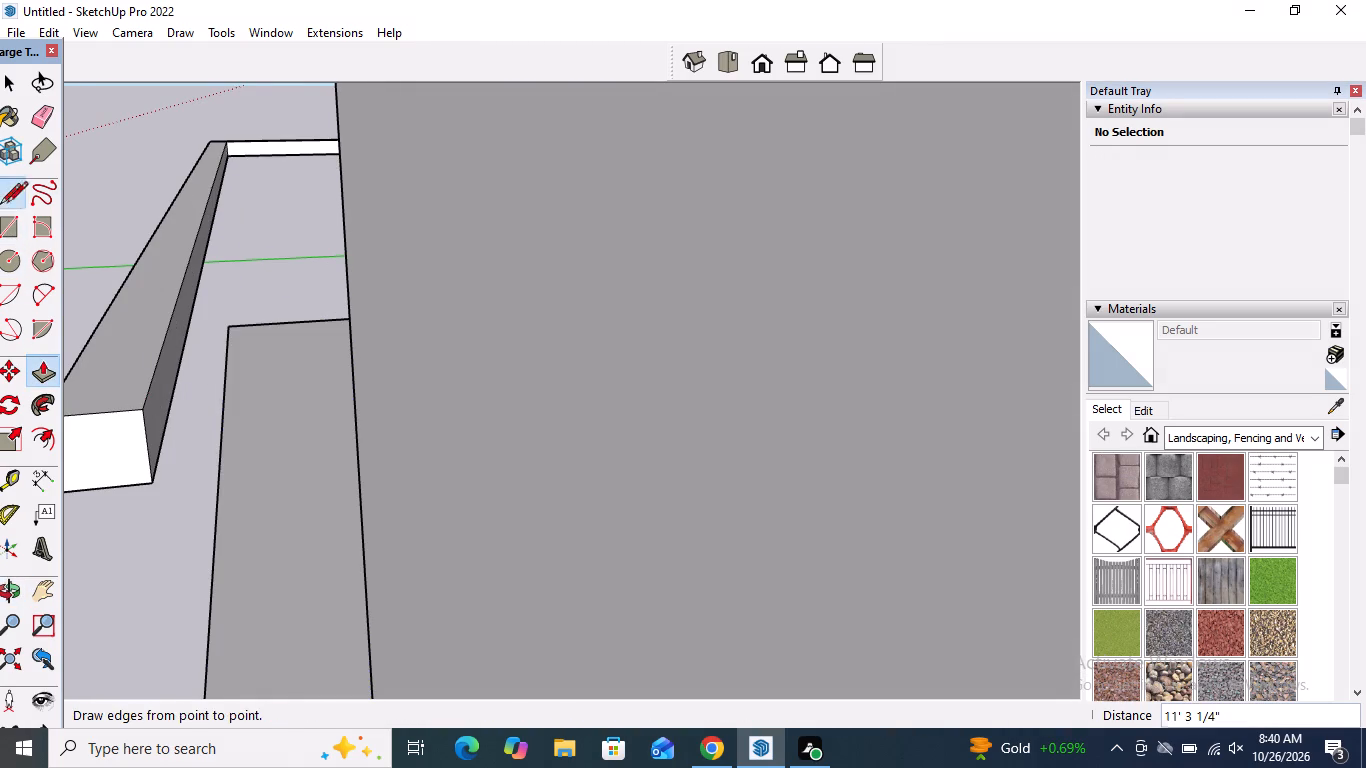
pyautogui.click(162, 372)
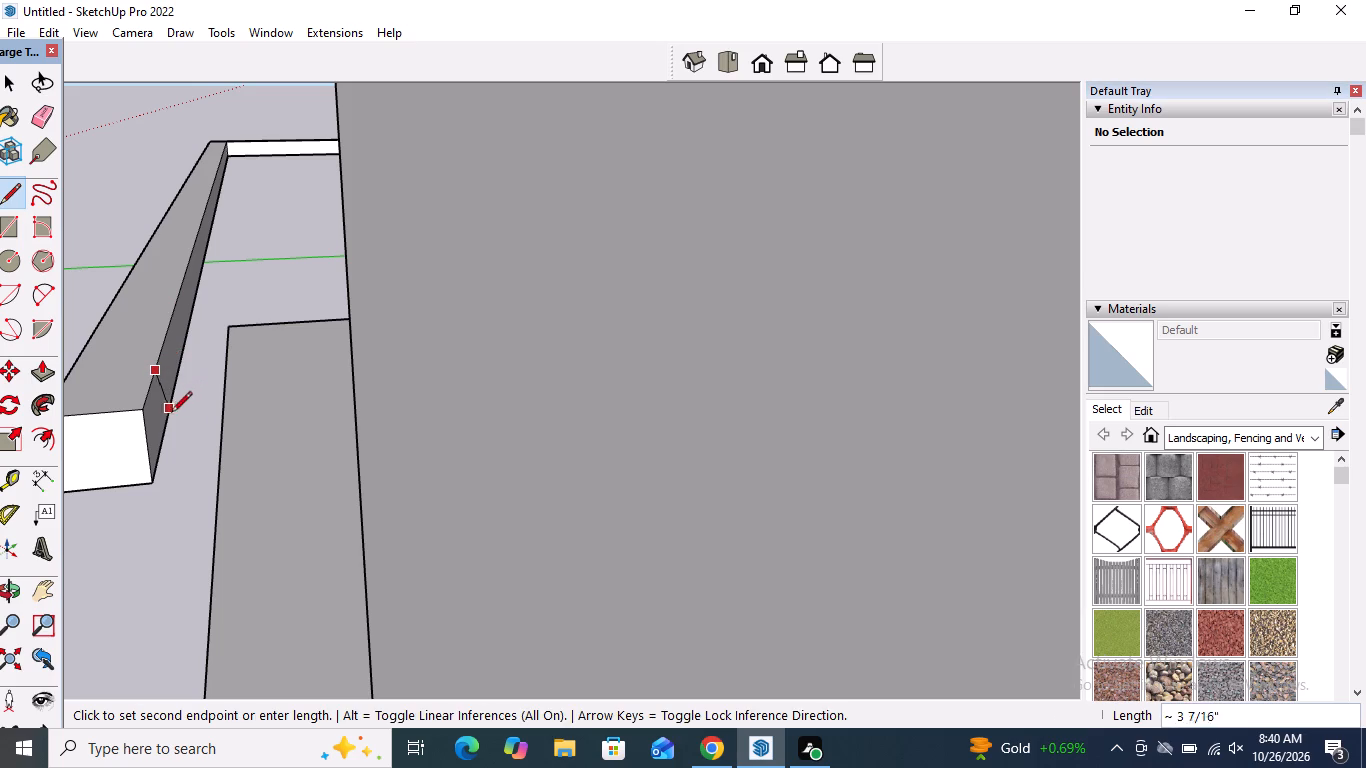
pyautogui.click(156, 431)
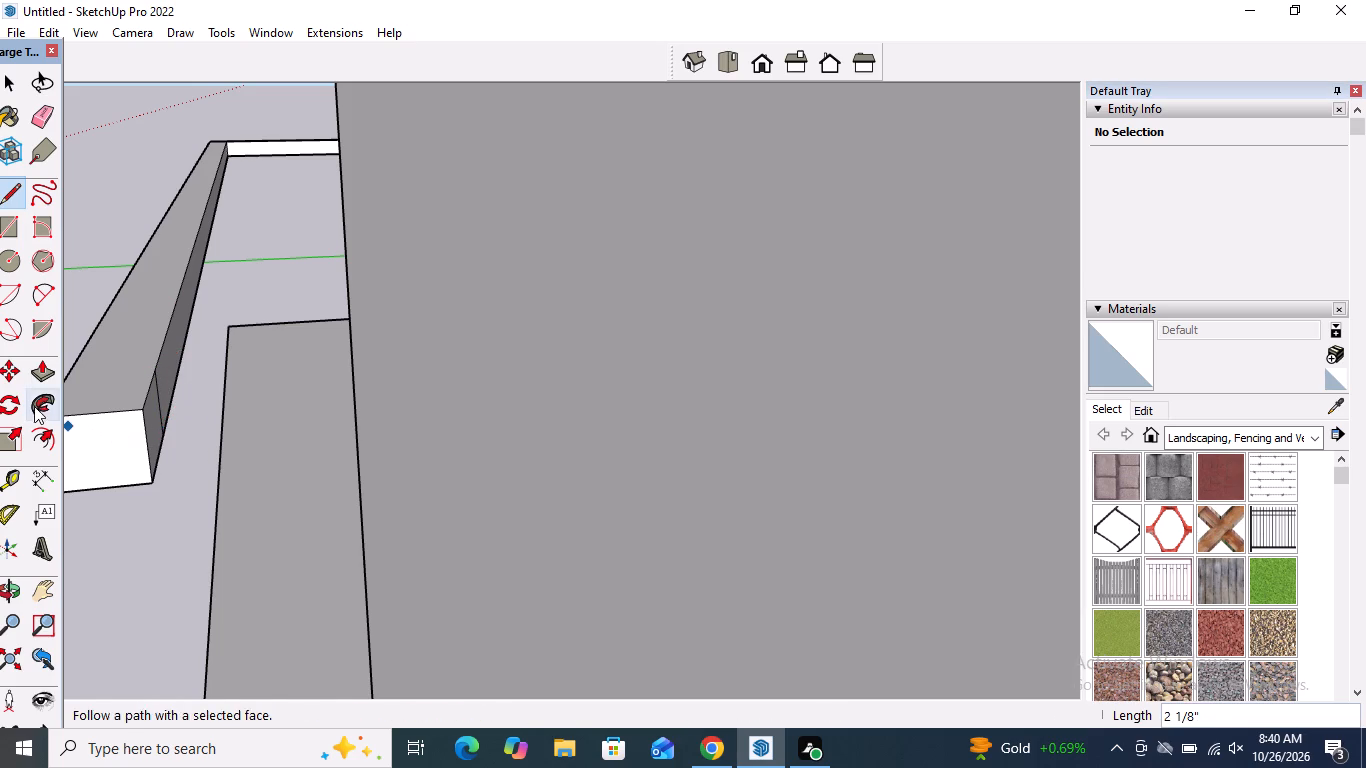
# Push/Pull the marked section of the front handrail about 6 1/16" back to the projecting wall block's face.
pyautogui.click(39, 373)
pyautogui.click(155, 431)
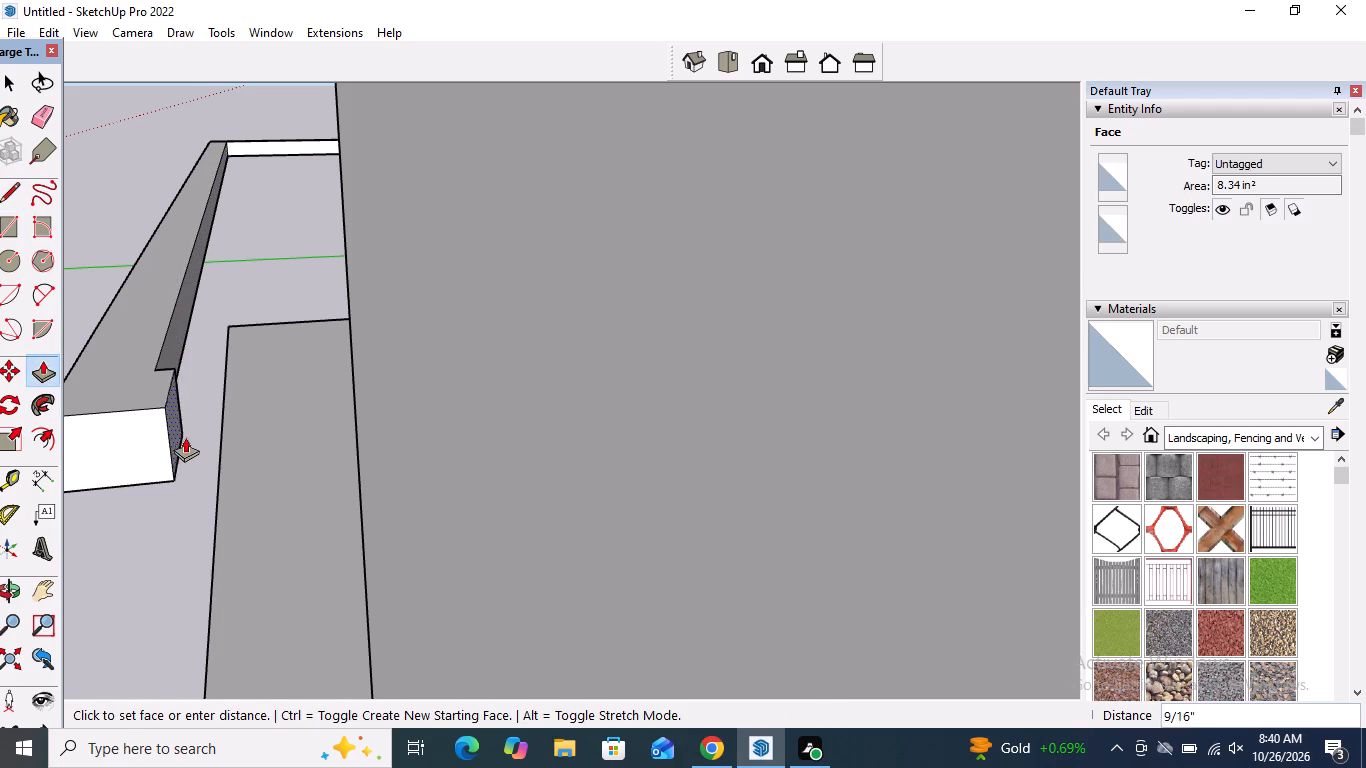
pyautogui.click(515, 439)
# Examine the balcony handrail from the front and from below, including its wall return and outer corner.
pyautogui.scroll(-10, 681, 392)
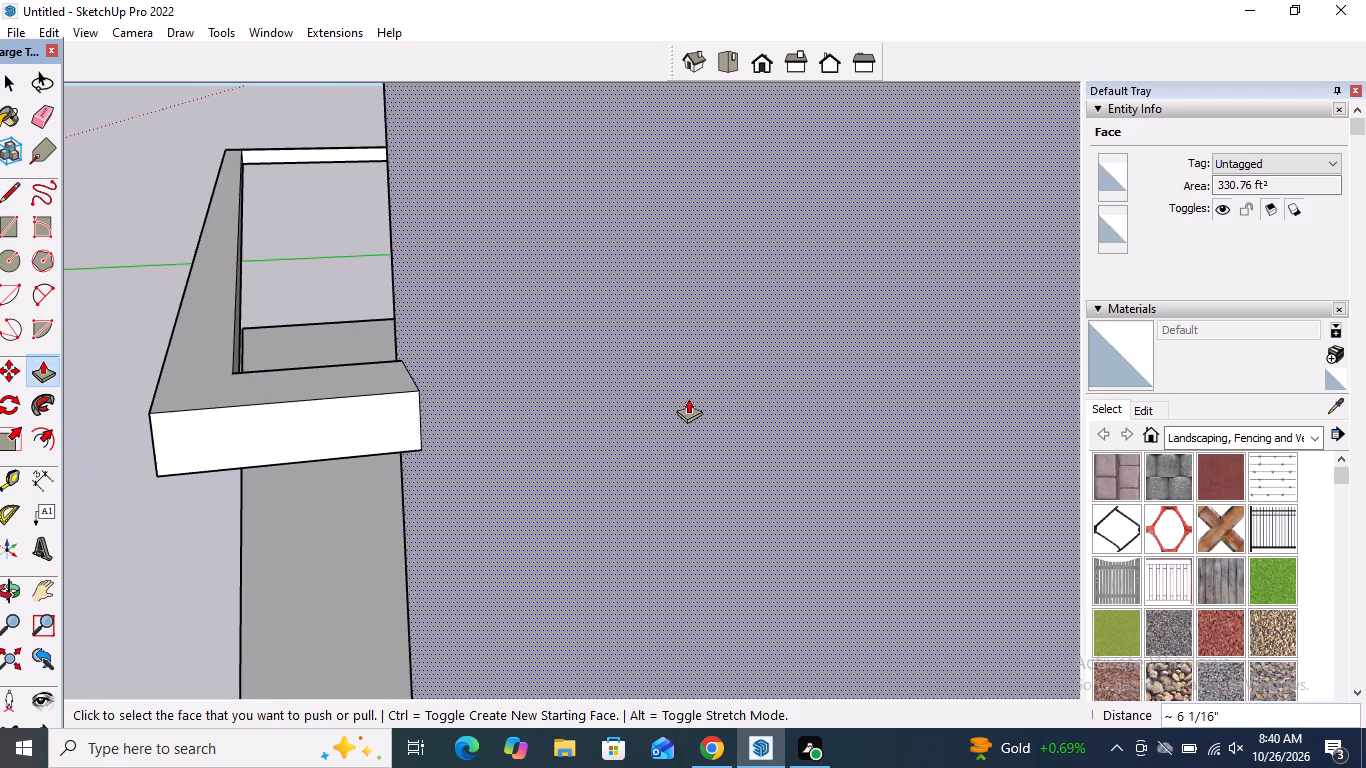
pyautogui.moveTo(525, 430); pyautogui.dragTo(1063, 498, button='middle')
pyautogui.scroll(-2, 712, 333)
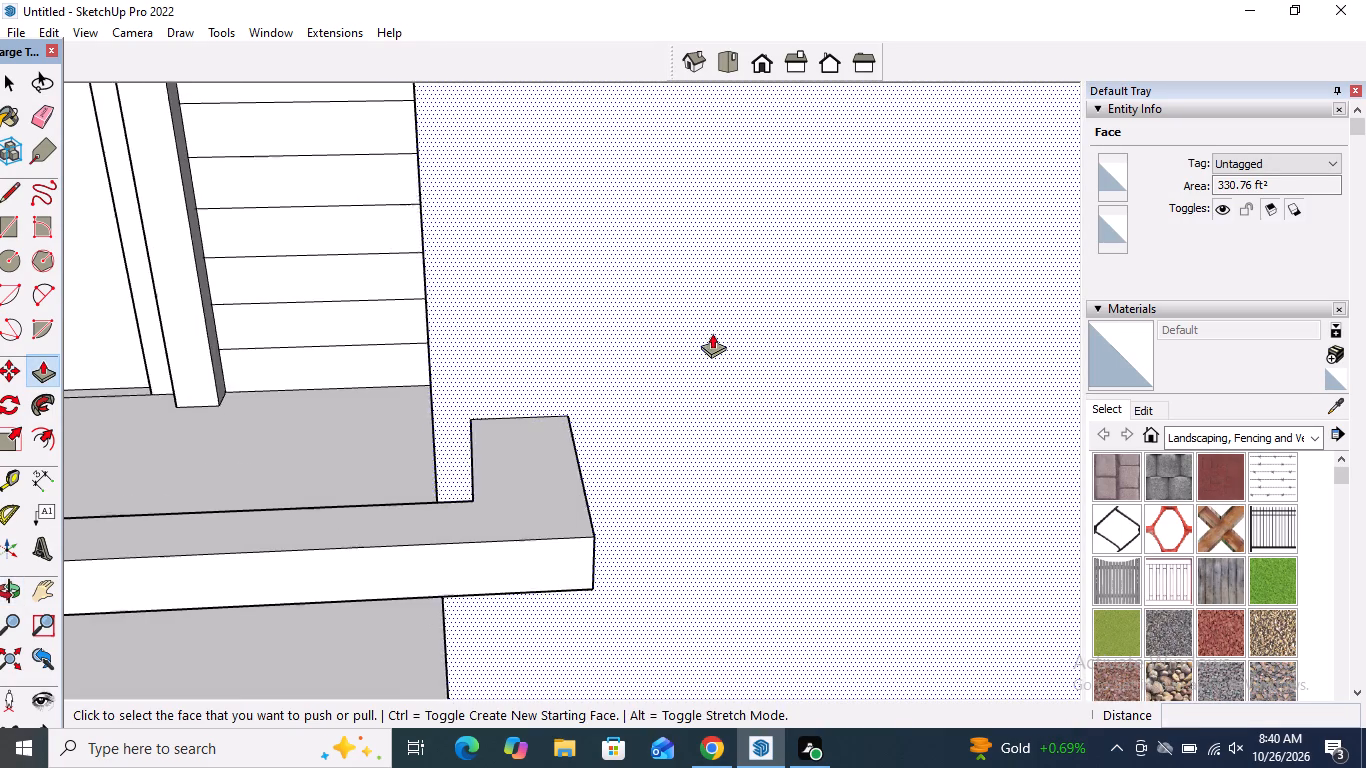
pyautogui.scroll(-20, 712, 333)
pyautogui.scroll(-4, 732, 412)
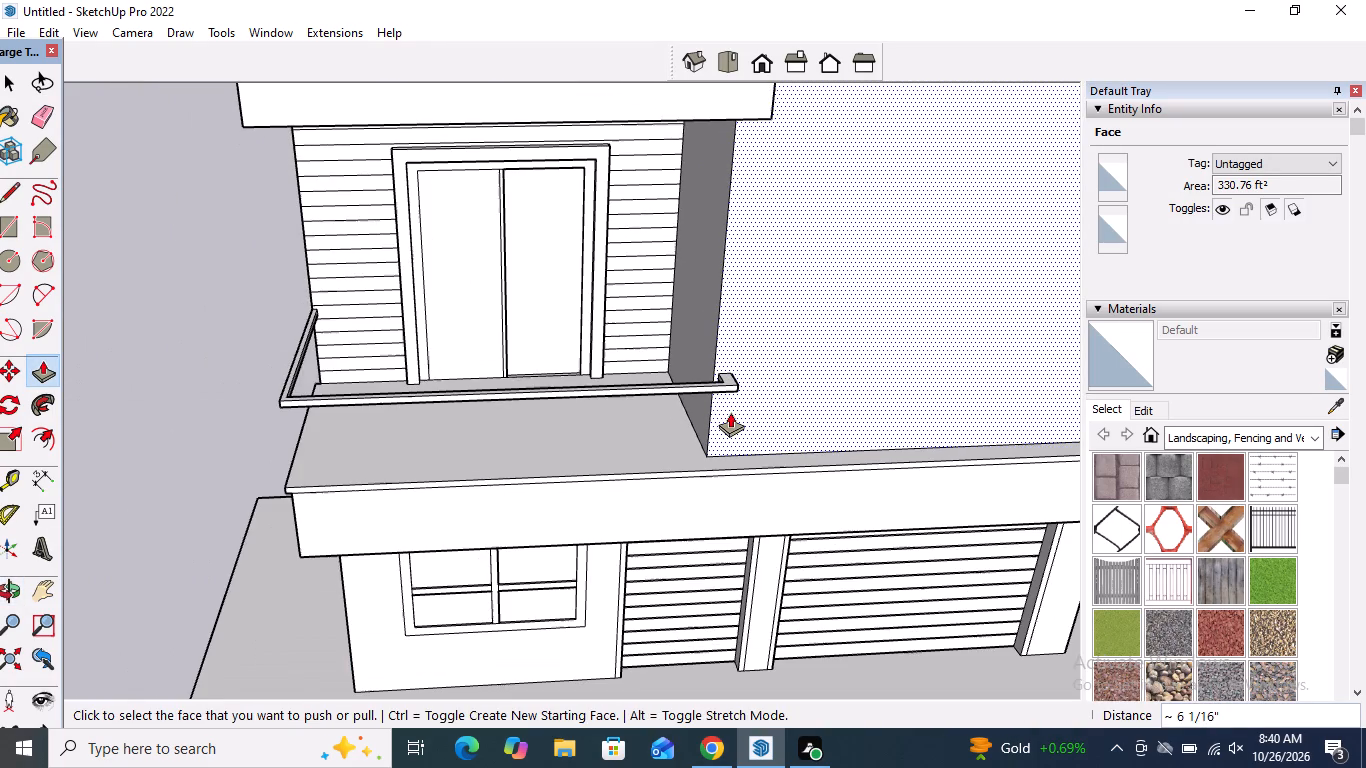
pyautogui.moveTo(761, 382); pyautogui.dragTo(740, 240, button='middle')
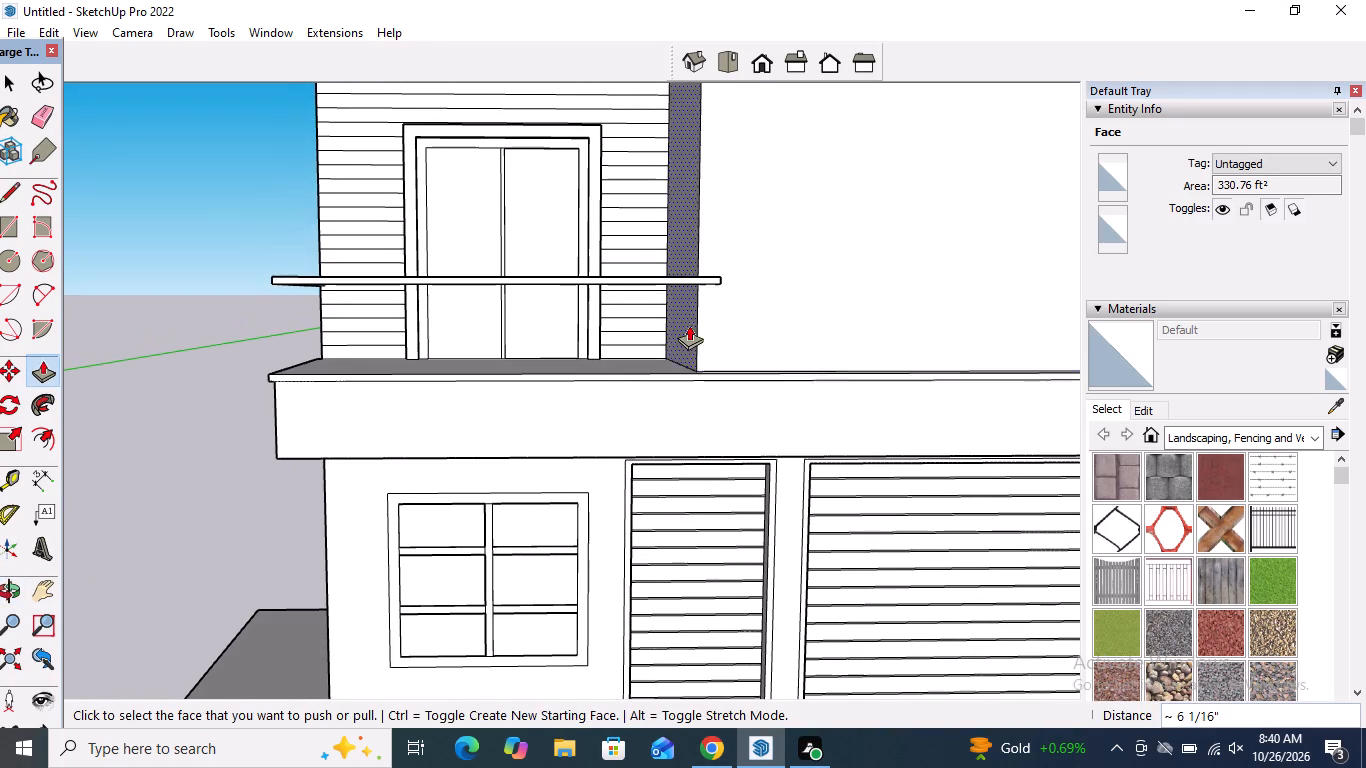
pyautogui.scroll(-8, 684, 328)
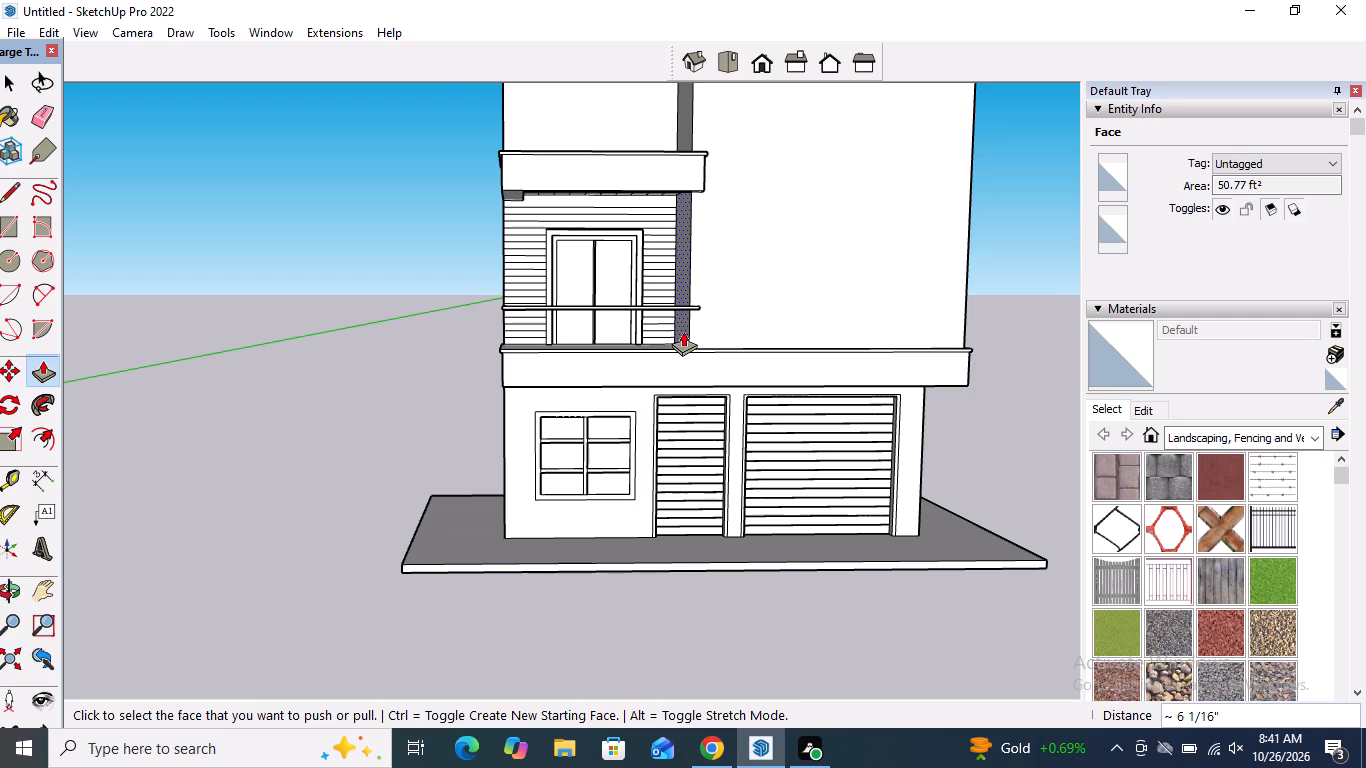
pyautogui.scroll(4, 498, 316)
pyautogui.moveTo(512, 305); pyautogui.dragTo(514, 183, button='middle')
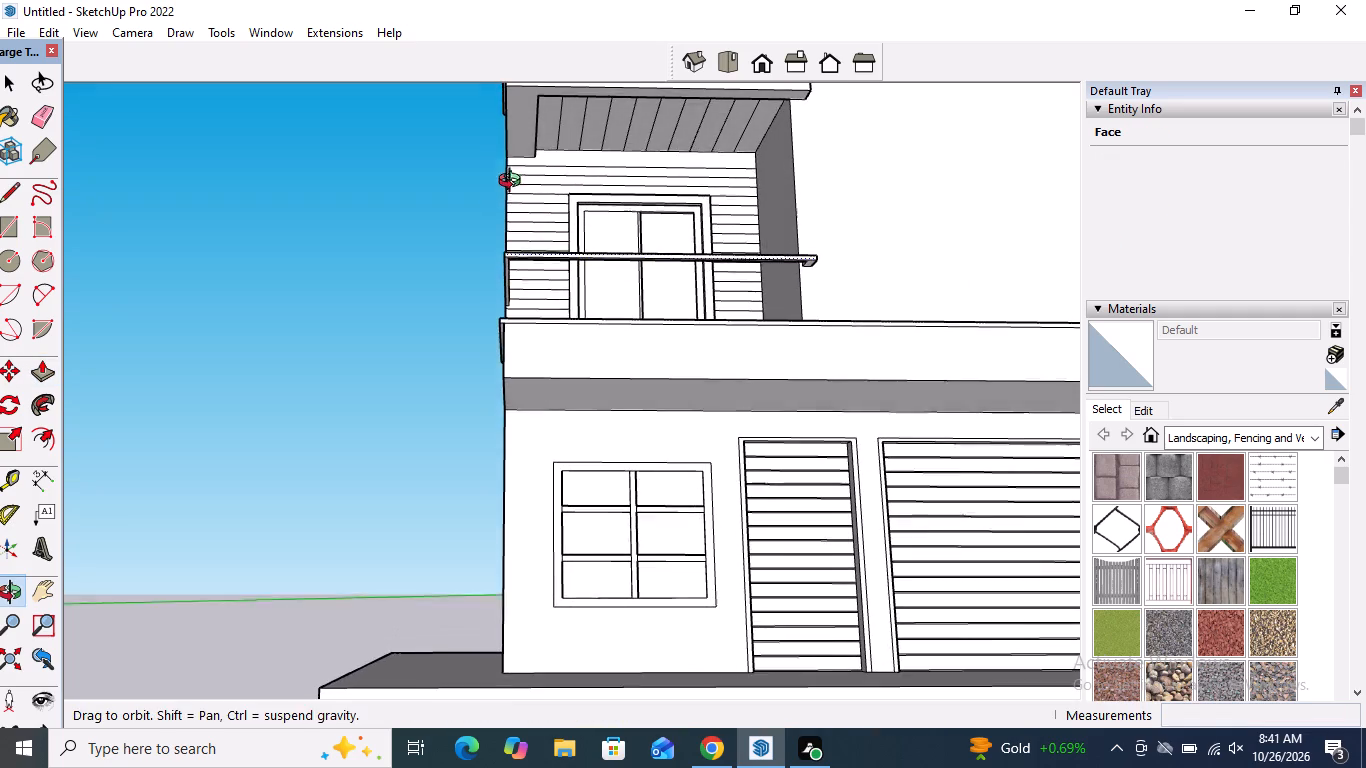
pyautogui.moveTo(514, 183); pyautogui.dragTo(515, 182, button='middle')
pyautogui.scroll(10, 542, 251)
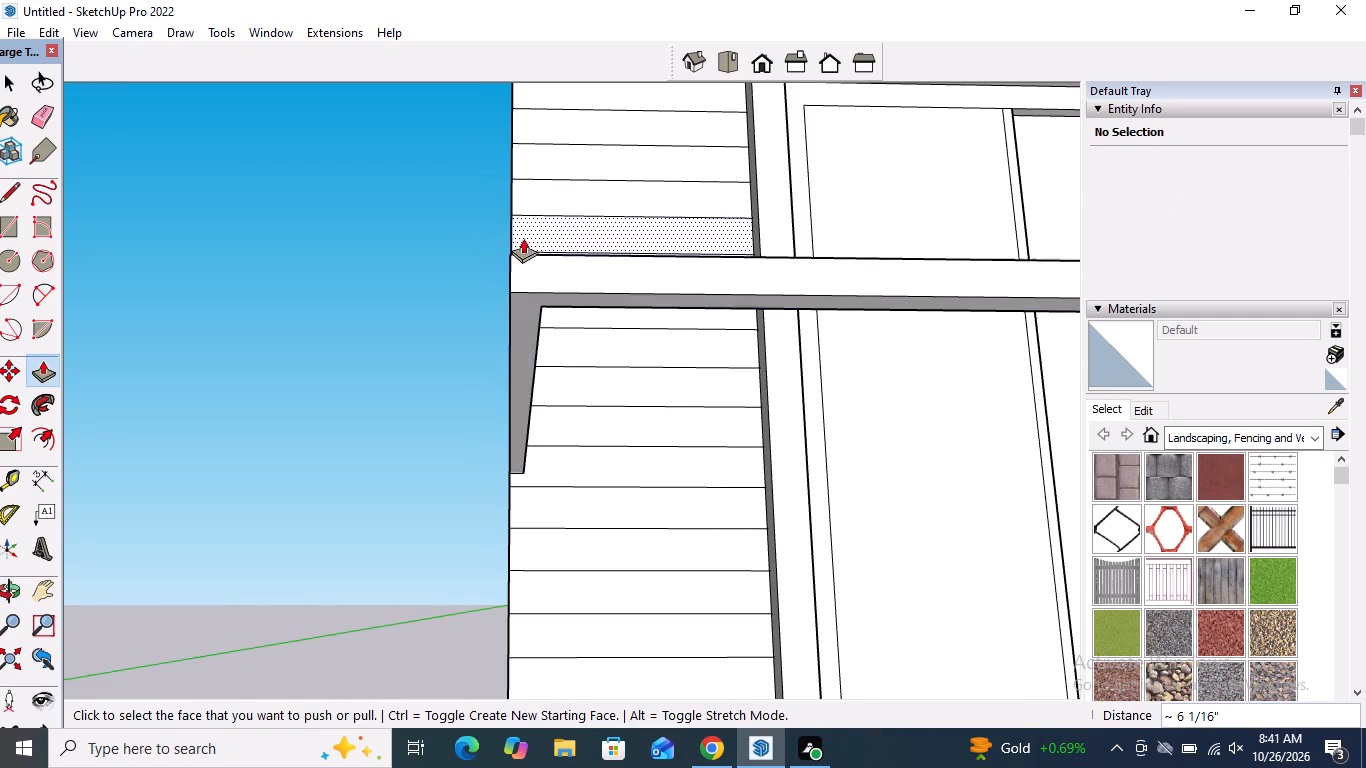
# Draw 2 7/16" and 1 3/4" lines on the handrail's underside to mark off a post footprint at the outer corner.
pyautogui.moveTo(525, 237); pyautogui.dragTo(527, 198, button='middle')
pyautogui.click(1, 196)
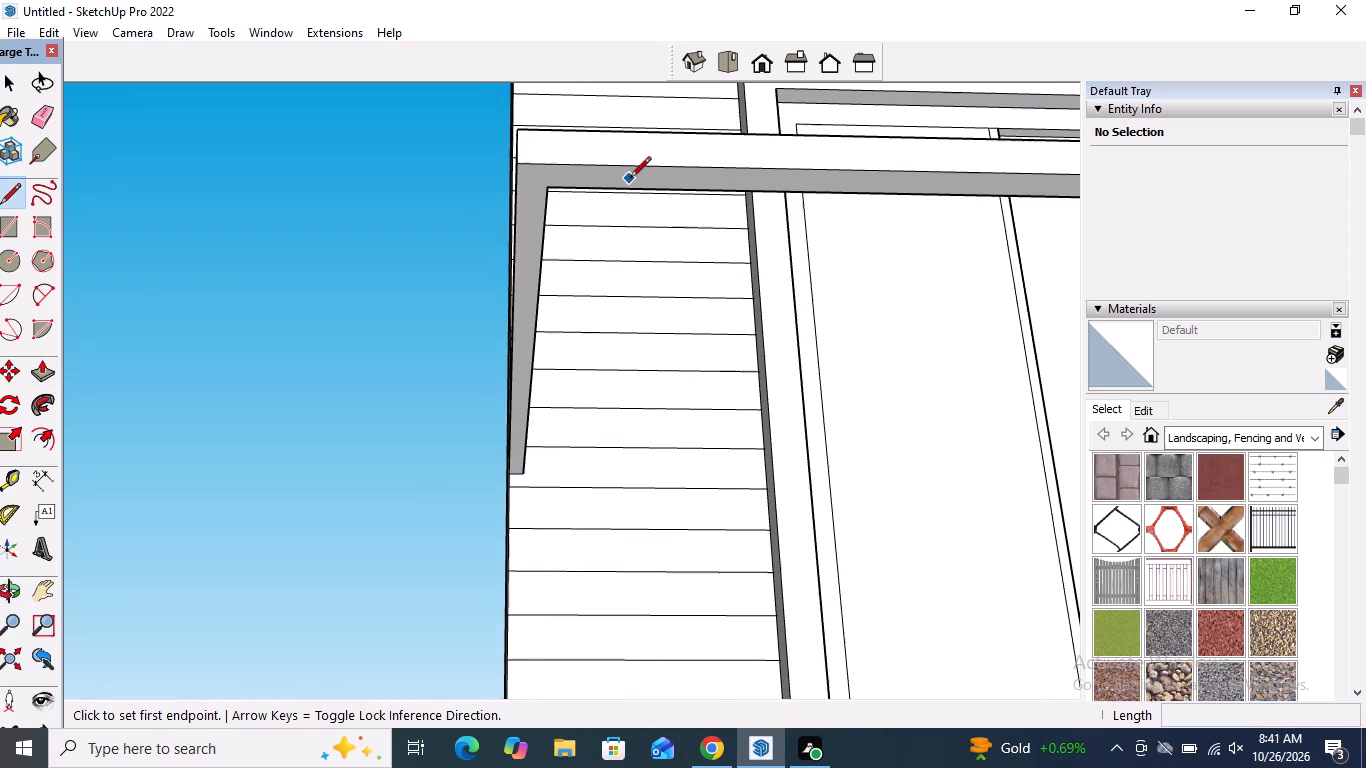
pyautogui.scroll(4, 629, 179)
pyautogui.click(519, 193)
pyautogui.click(517, 159)
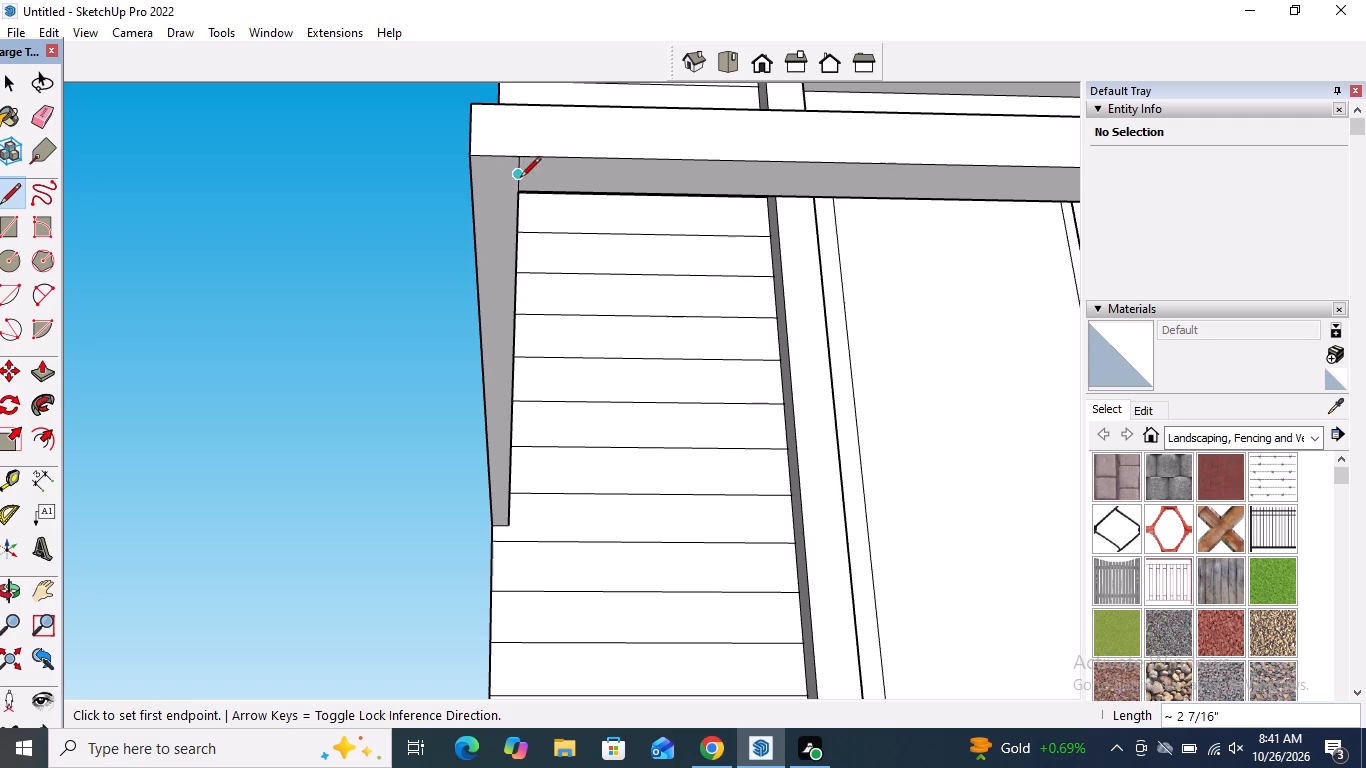
pyautogui.click(515, 192)
pyautogui.click(476, 195)
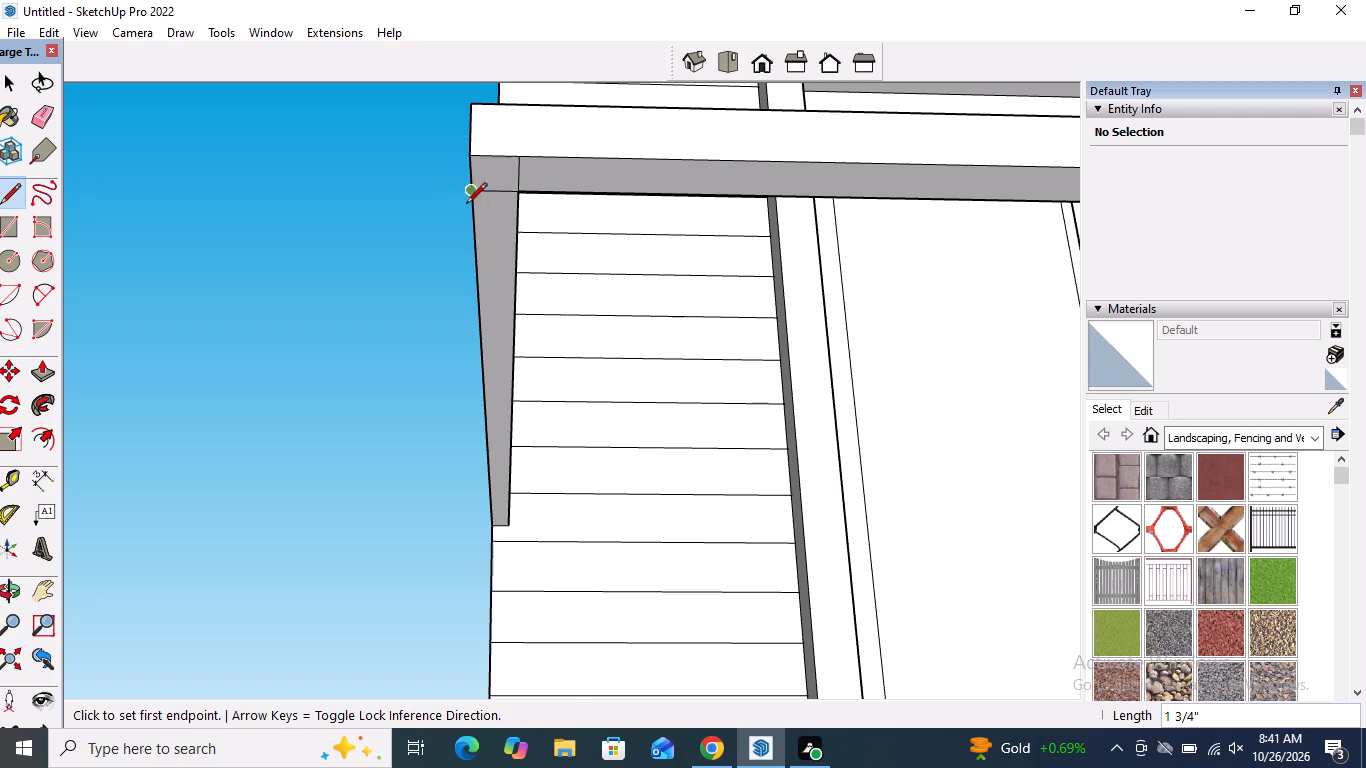
# Push/Pull the marked corner footprint down about 2' 3 5/8" to the balcony slab as a corner post.
pyautogui.click(30, 384)
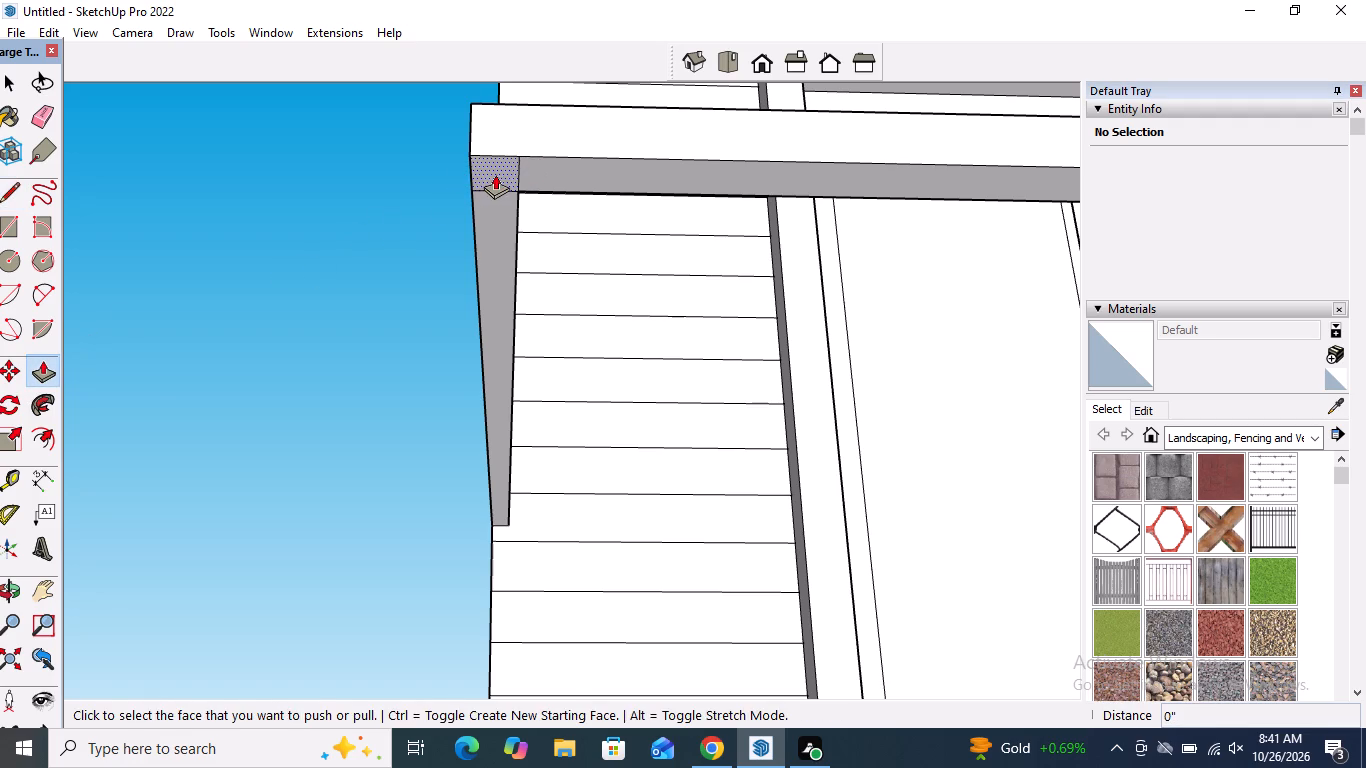
pyautogui.click(495, 174)
pyautogui.scroll(-7, 495, 211)
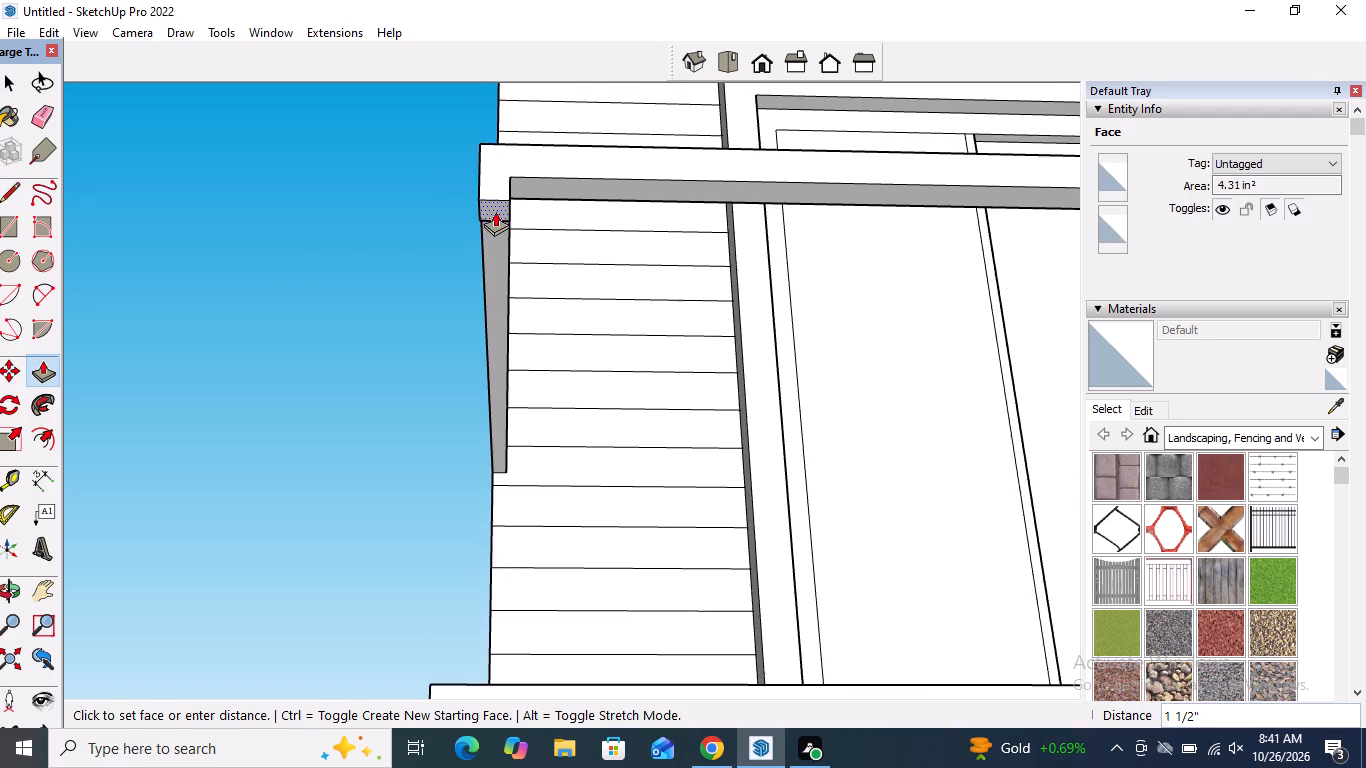
pyautogui.scroll(-3, 495, 211)
pyautogui.moveTo(495, 211); pyautogui.dragTo(509, 347, button='middle')
pyautogui.scroll(-6, 511, 331)
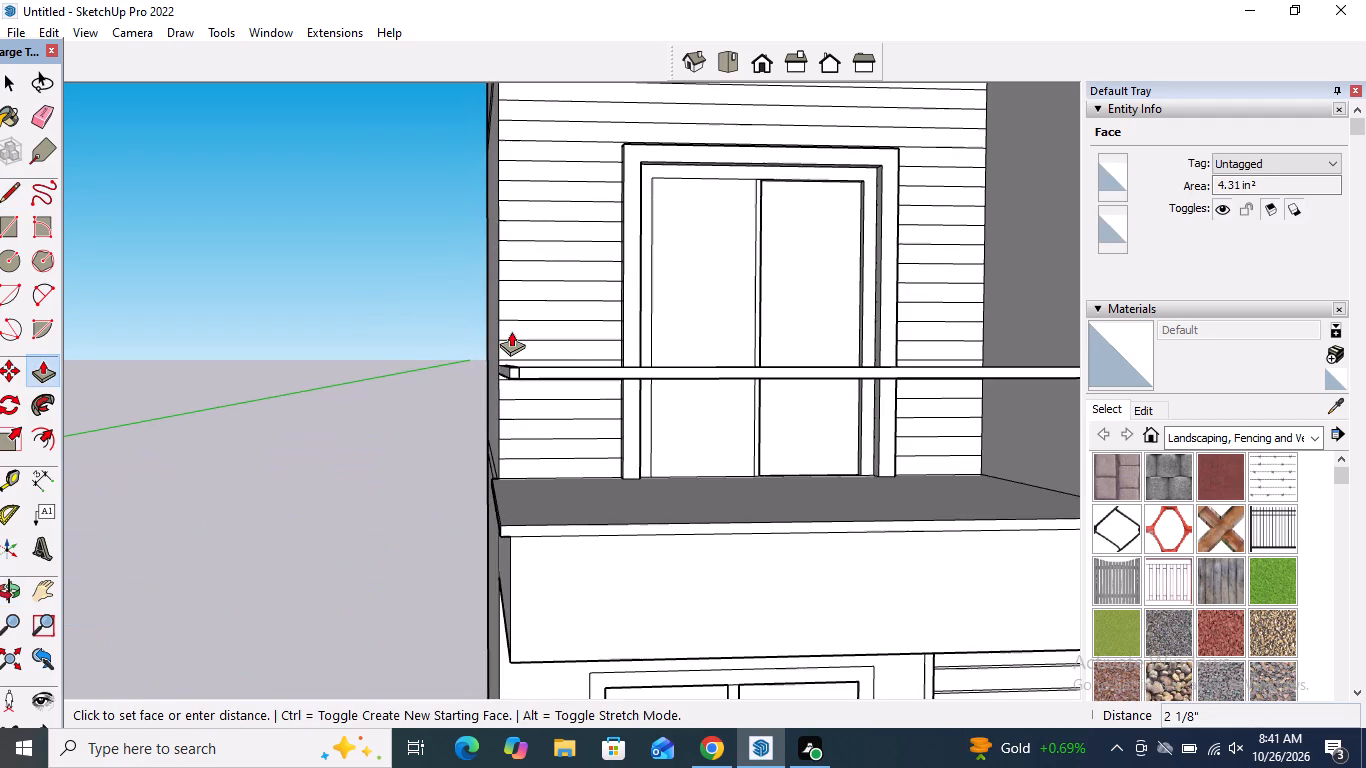
pyautogui.moveTo(505, 467); pyautogui.dragTo(506, 573, button='middle')
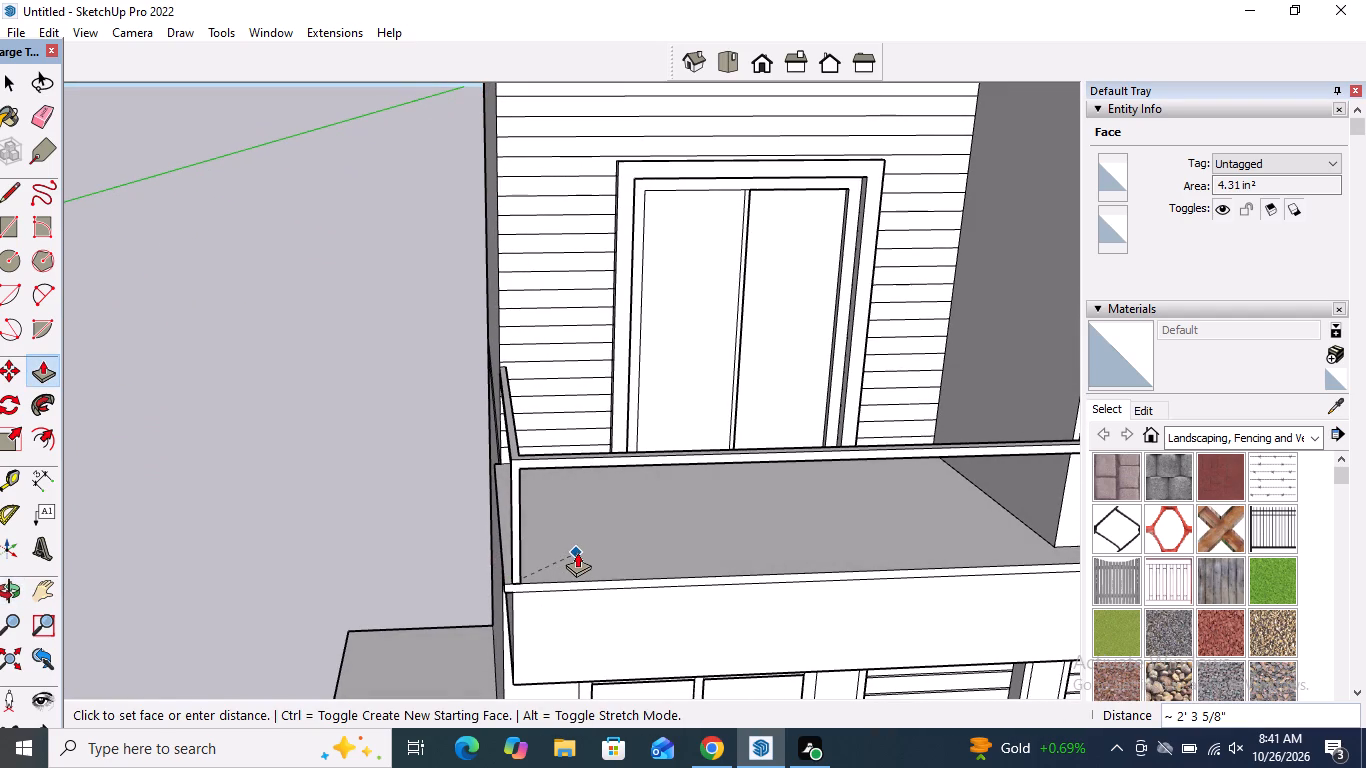
pyautogui.click(577, 549)
# Draw 2 7/16" and about 3 15/16" lines on the handrail's underside to mark off a post footprint at the wall block end.
pyautogui.scroll(-6, 287, 528)
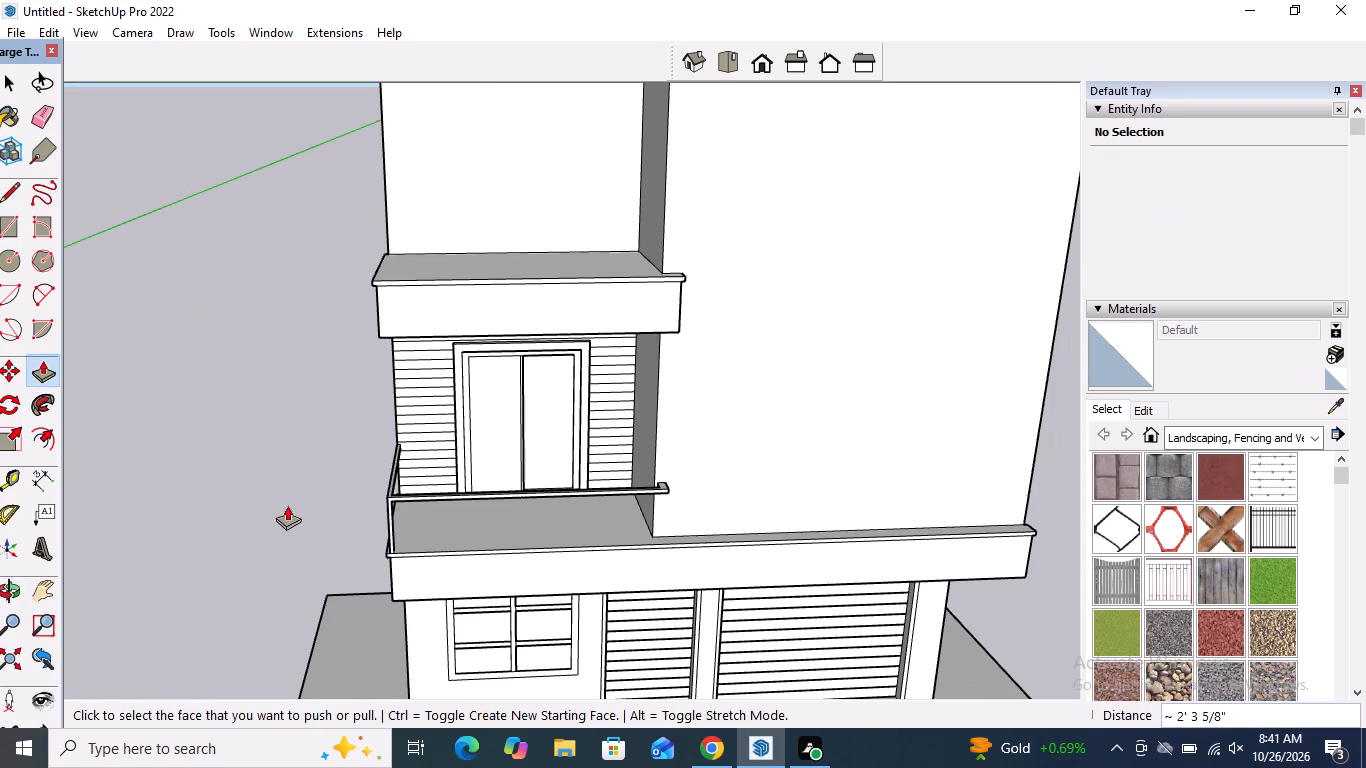
pyautogui.moveTo(586, 513); pyautogui.dragTo(551, 319, button='middle')
pyautogui.scroll(8, 647, 416)
pyautogui.moveTo(647, 407); pyautogui.dragTo(635, 334, button='middle')
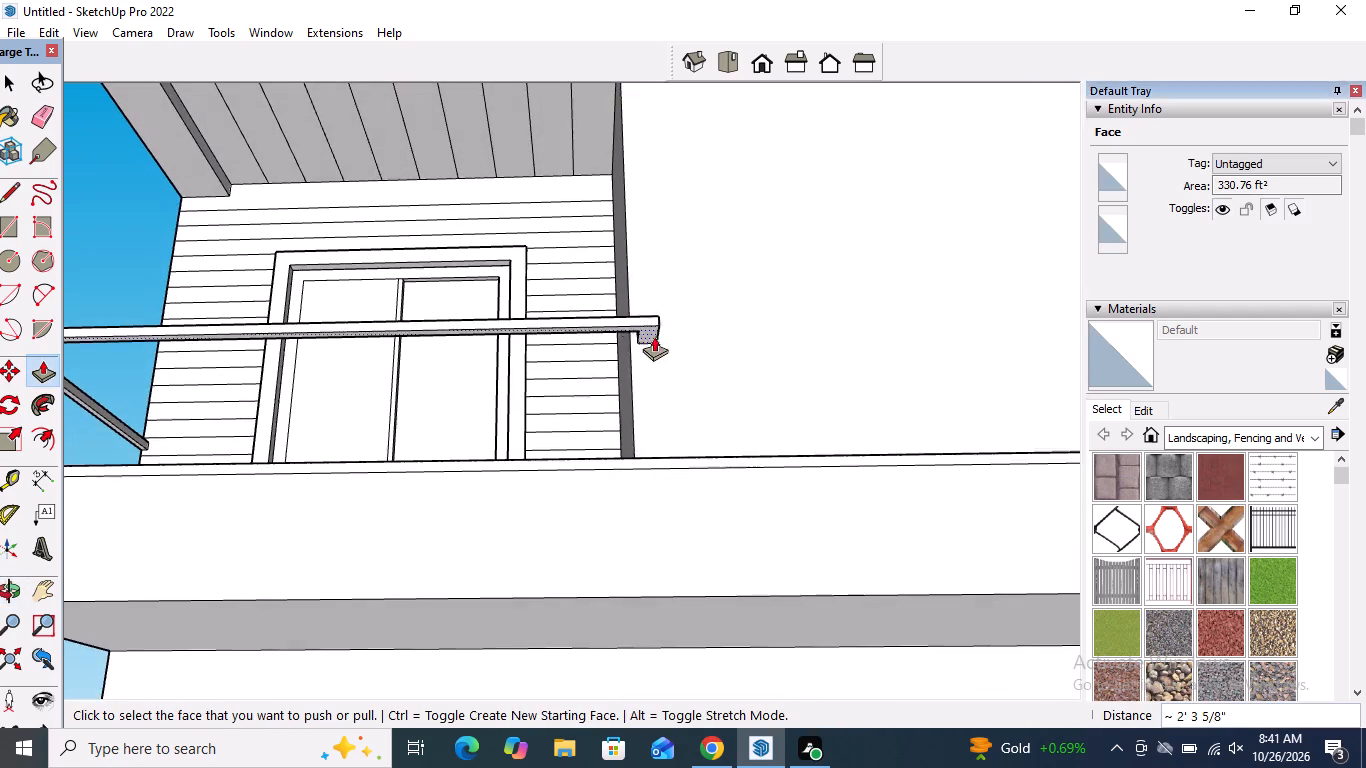
pyautogui.scroll(9, 661, 338)
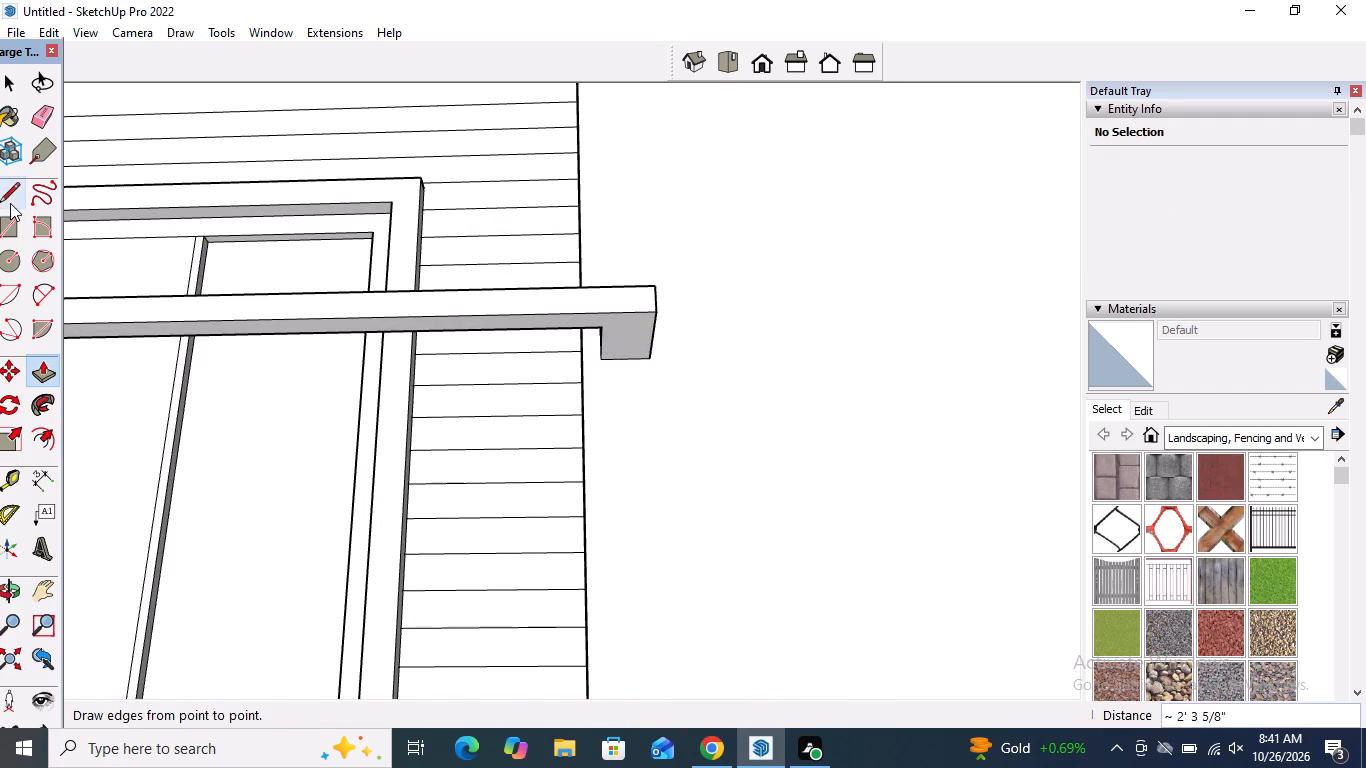
pyautogui.click(10, 203)
pyautogui.scroll(3, 560, 341)
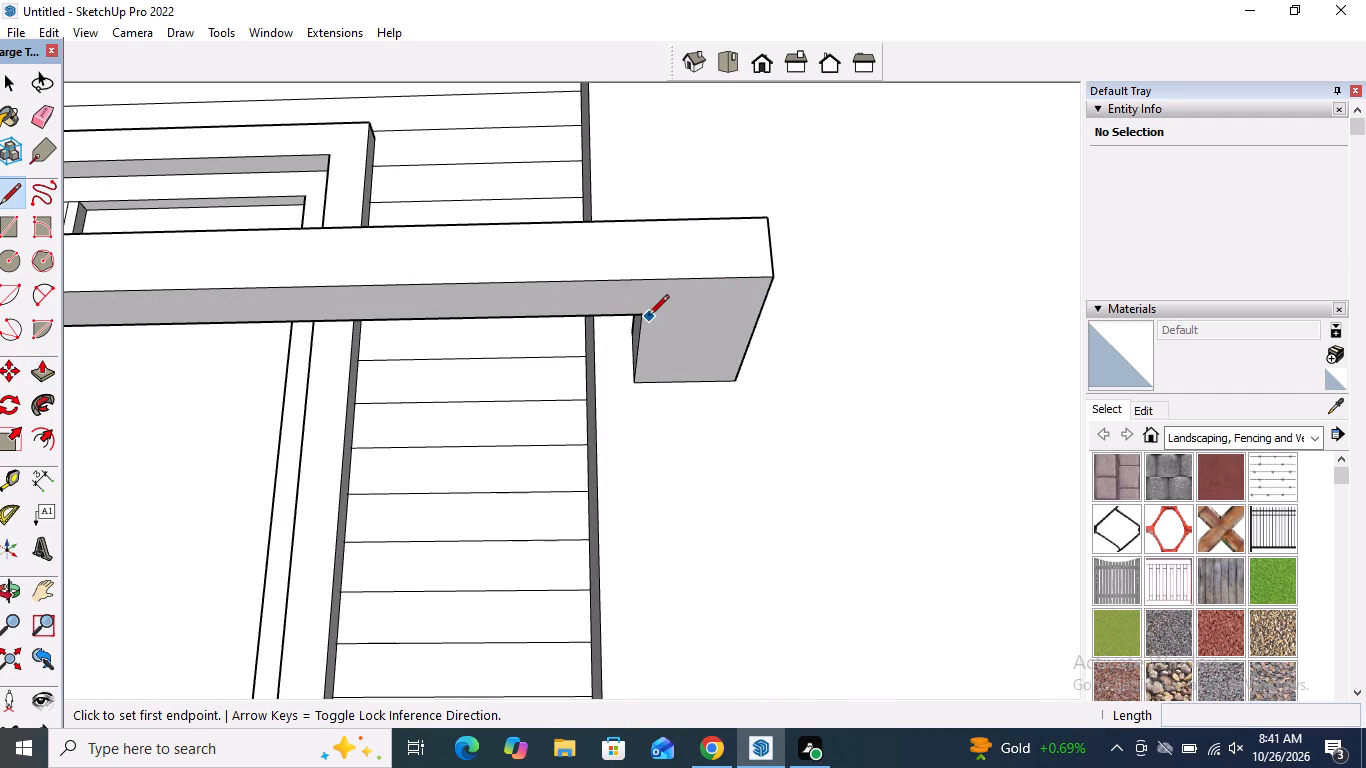
pyautogui.click(644, 317)
pyautogui.click(646, 277)
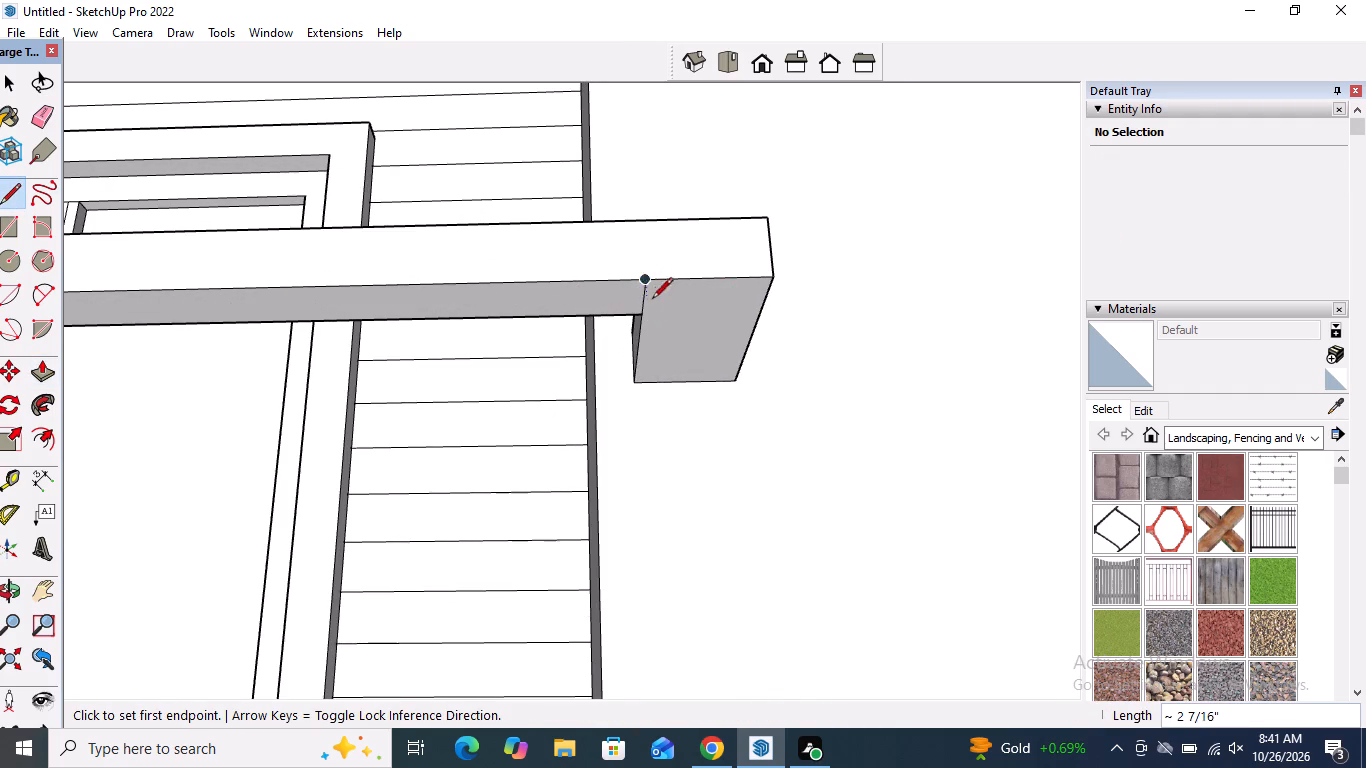
pyautogui.click(637, 316)
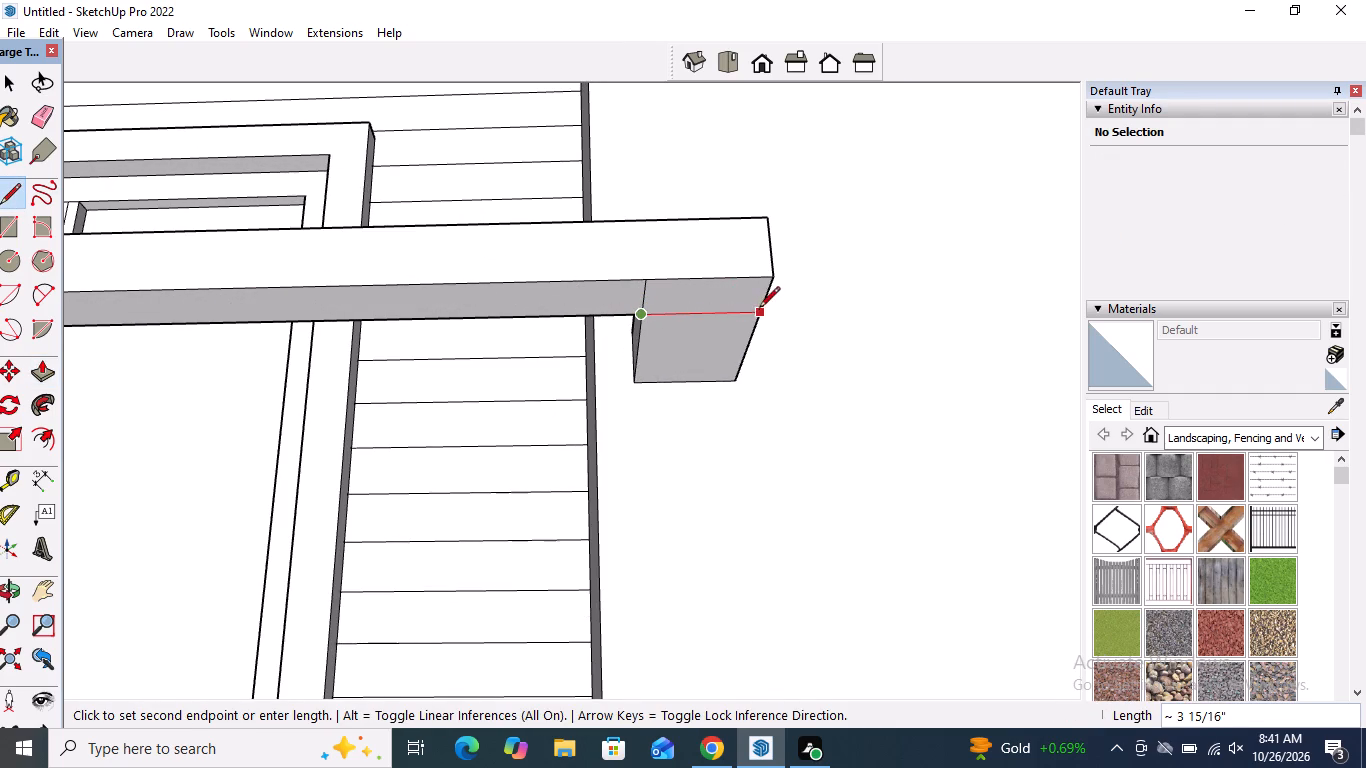
pyautogui.click(759, 309)
# Push/Pull the marked footprint at the wall block end down about 2' 3 5/8" to the balcony slab as an end post.
pyautogui.click(52, 365)
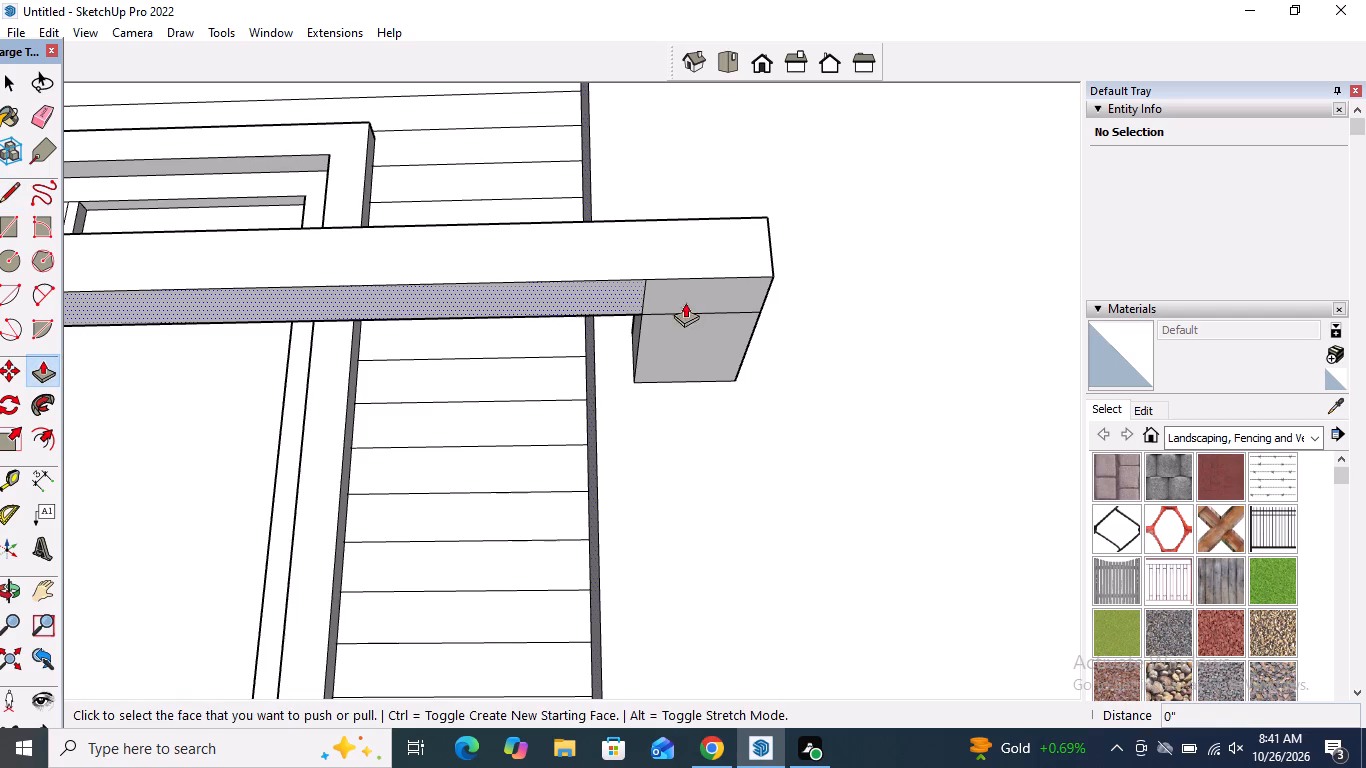
pyautogui.click(707, 287)
pyautogui.scroll(-16, 714, 349)
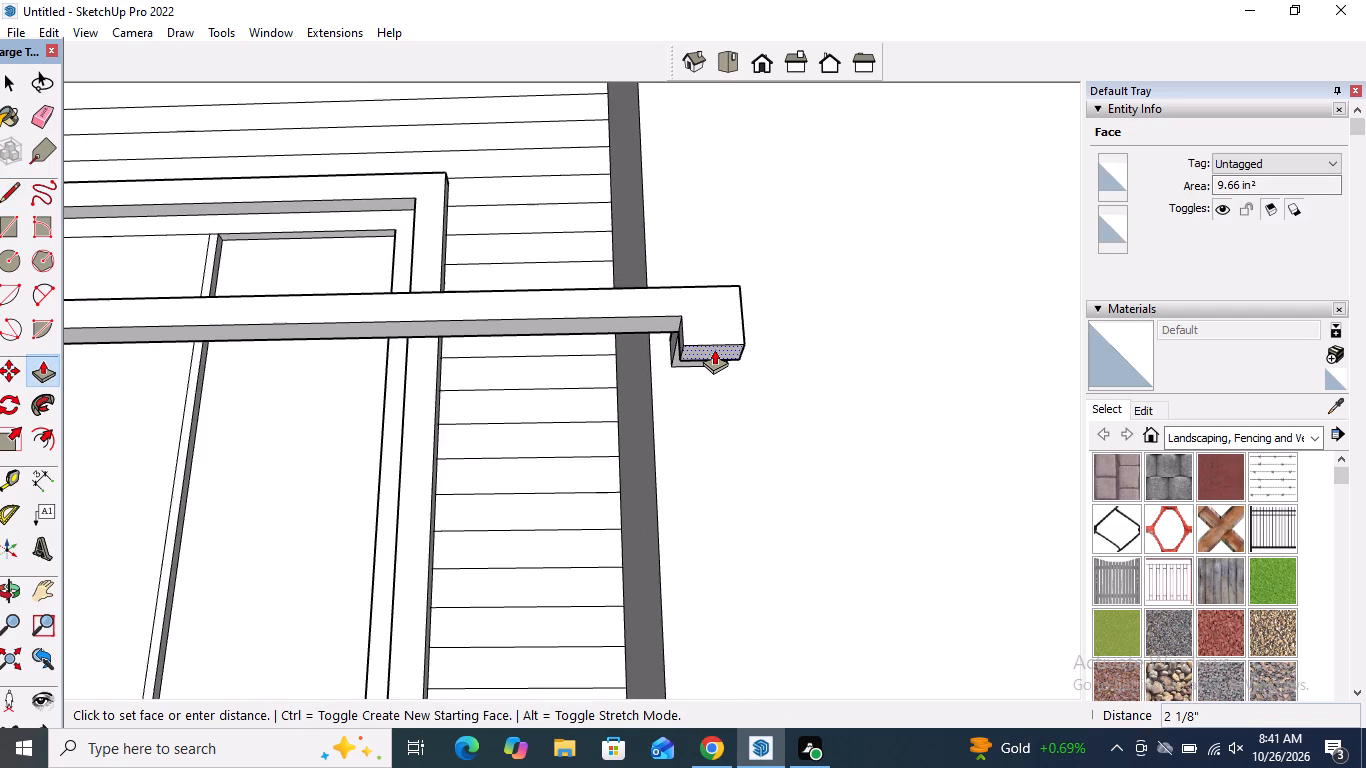
pyautogui.scroll(-5, 714, 349)
pyautogui.moveTo(715, 351); pyautogui.dragTo(740, 492, button='middle')
pyautogui.scroll(-9, 740, 495)
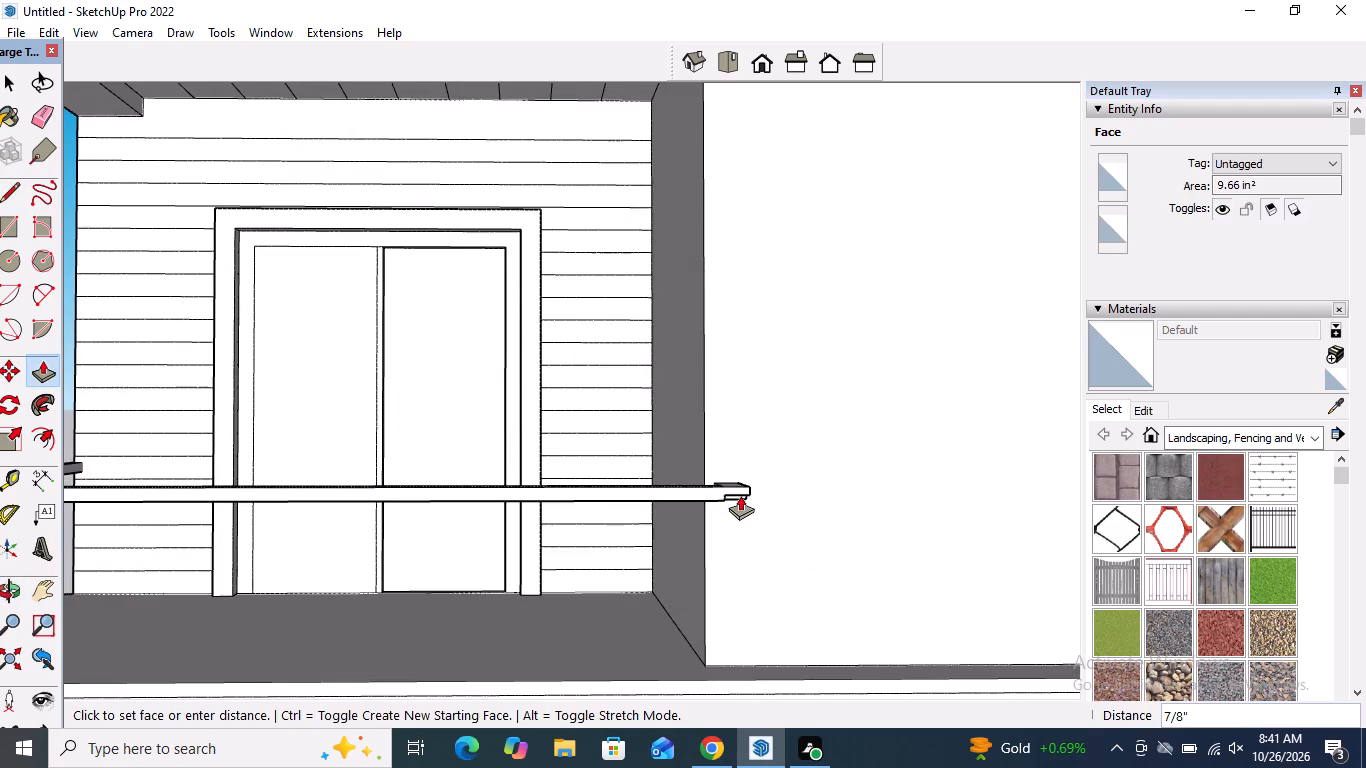
pyautogui.scroll(-2, 740, 495)
pyautogui.moveTo(746, 545); pyautogui.dragTo(765, 655, button='middle')
pyautogui.scroll(13, 755, 597)
pyautogui.click(752, 586)
# Draw a centre line along the front handrail's underside from the corner post to the end post.
pyautogui.scroll(-6, 747, 558)
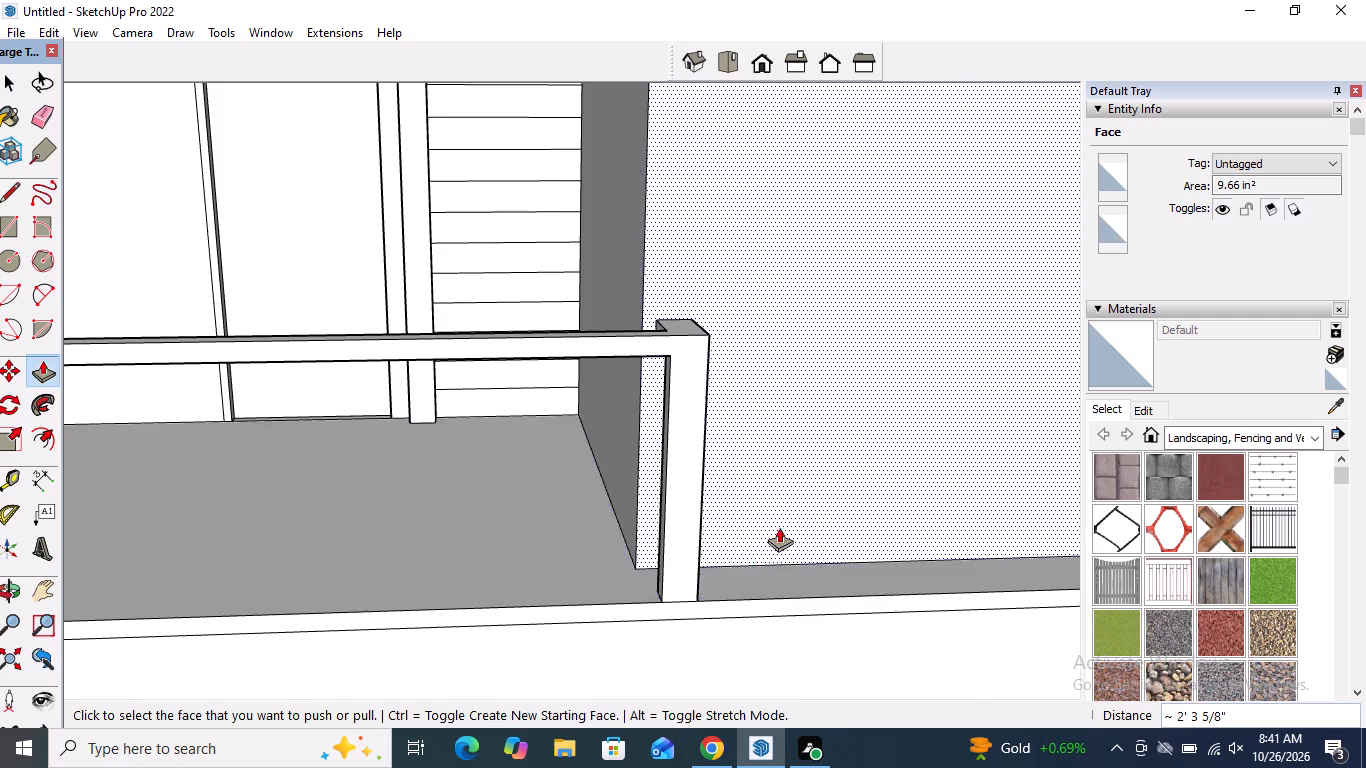
pyautogui.scroll(-5, 788, 522)
pyautogui.click(23, 197)
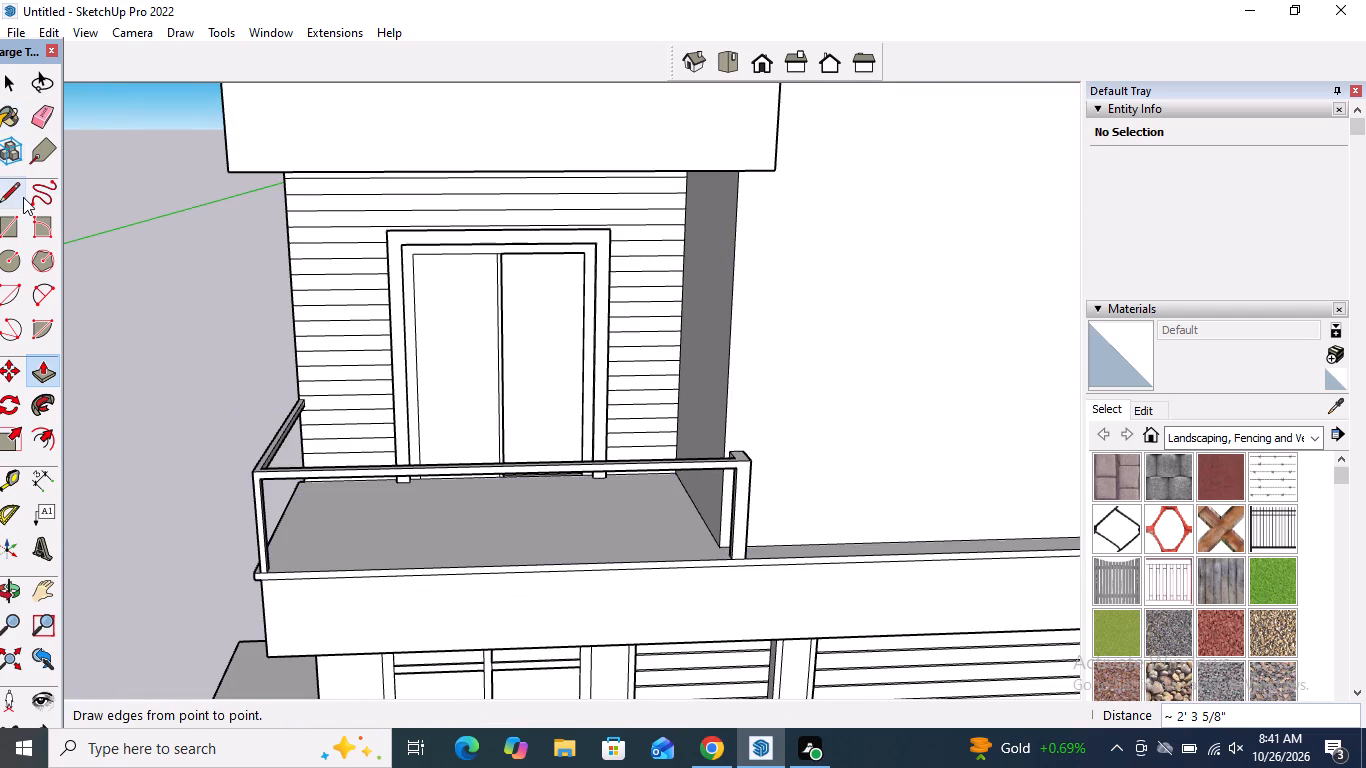
pyautogui.moveTo(266, 534); pyautogui.dragTo(58, 282, button='middle')
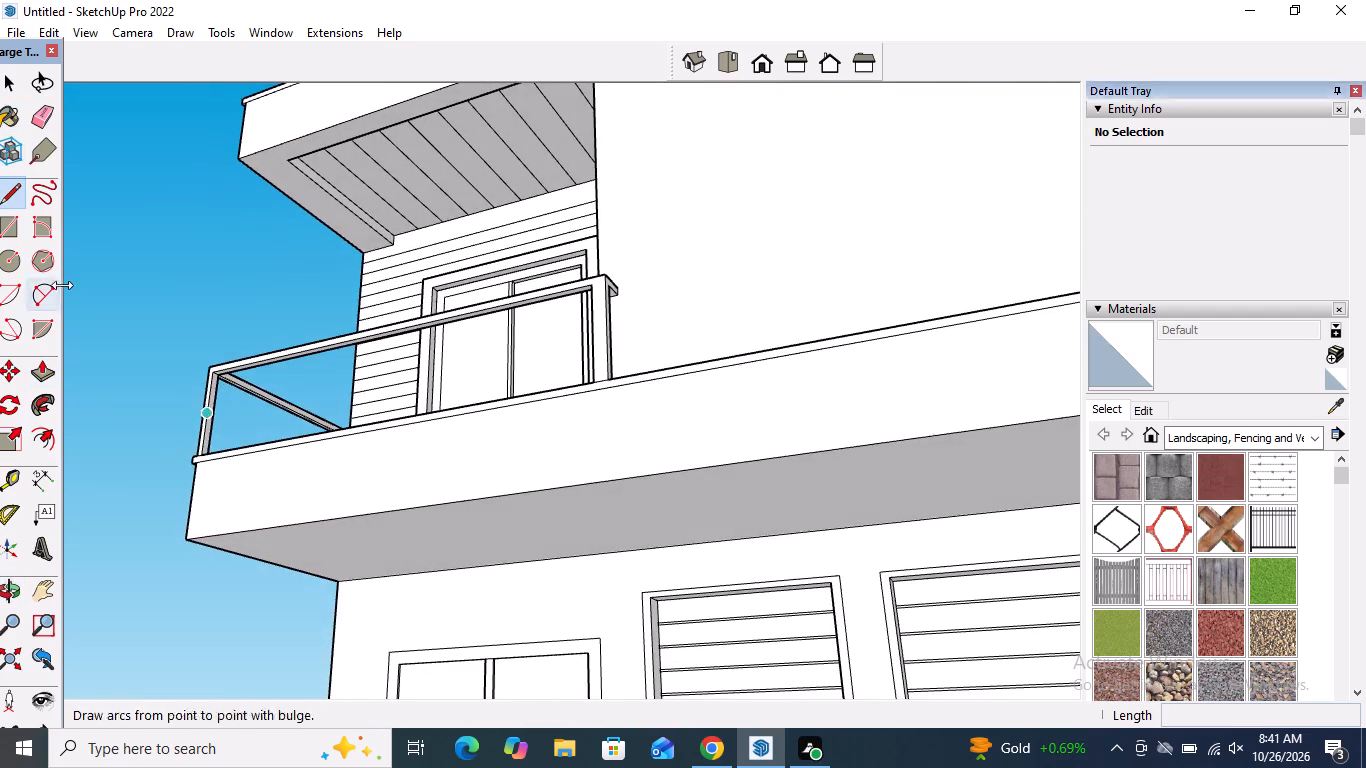
pyautogui.scroll(17, 236, 374)
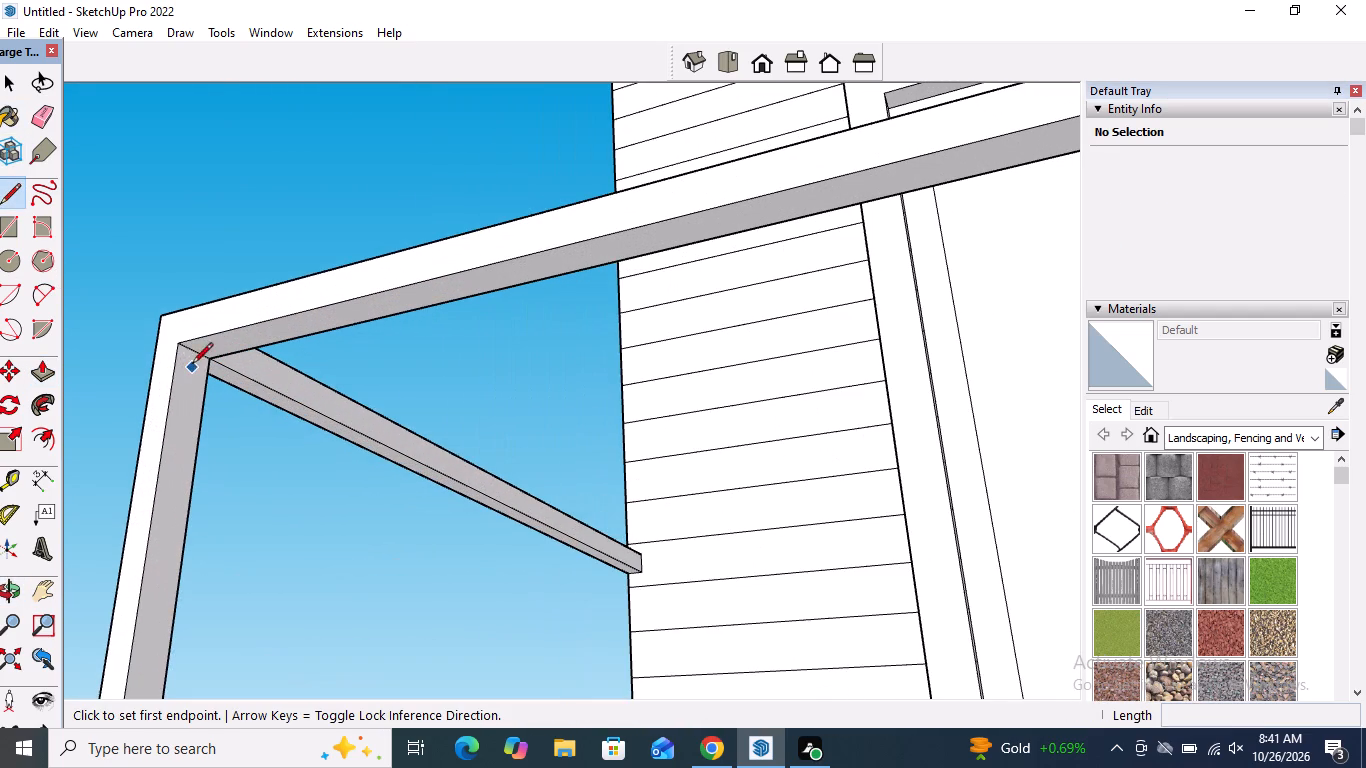
pyautogui.scroll(5, 199, 357)
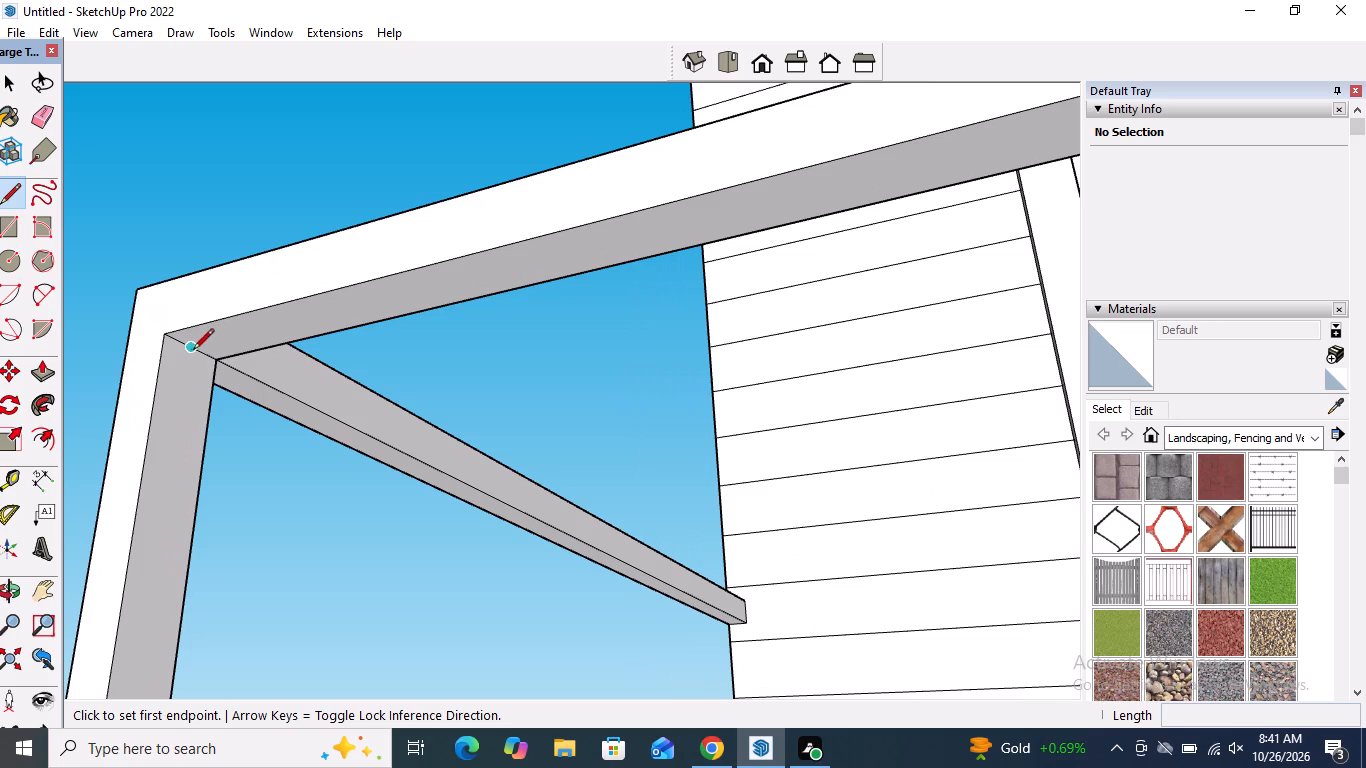
pyautogui.click(192, 348)
pyautogui.scroll(-11, 220, 344)
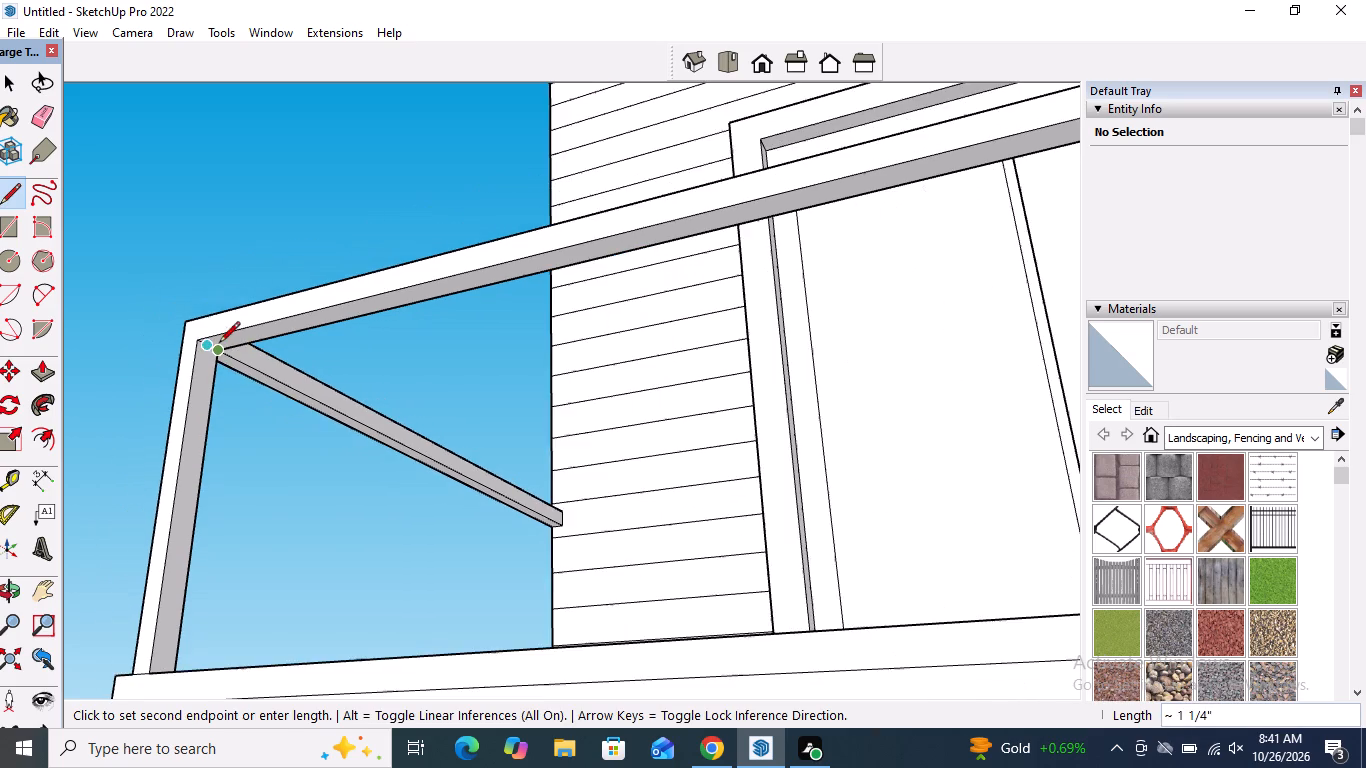
pyautogui.moveTo(219, 341); pyautogui.dragTo(275, 346, button='middle')
pyautogui.scroll(-12, 274, 357)
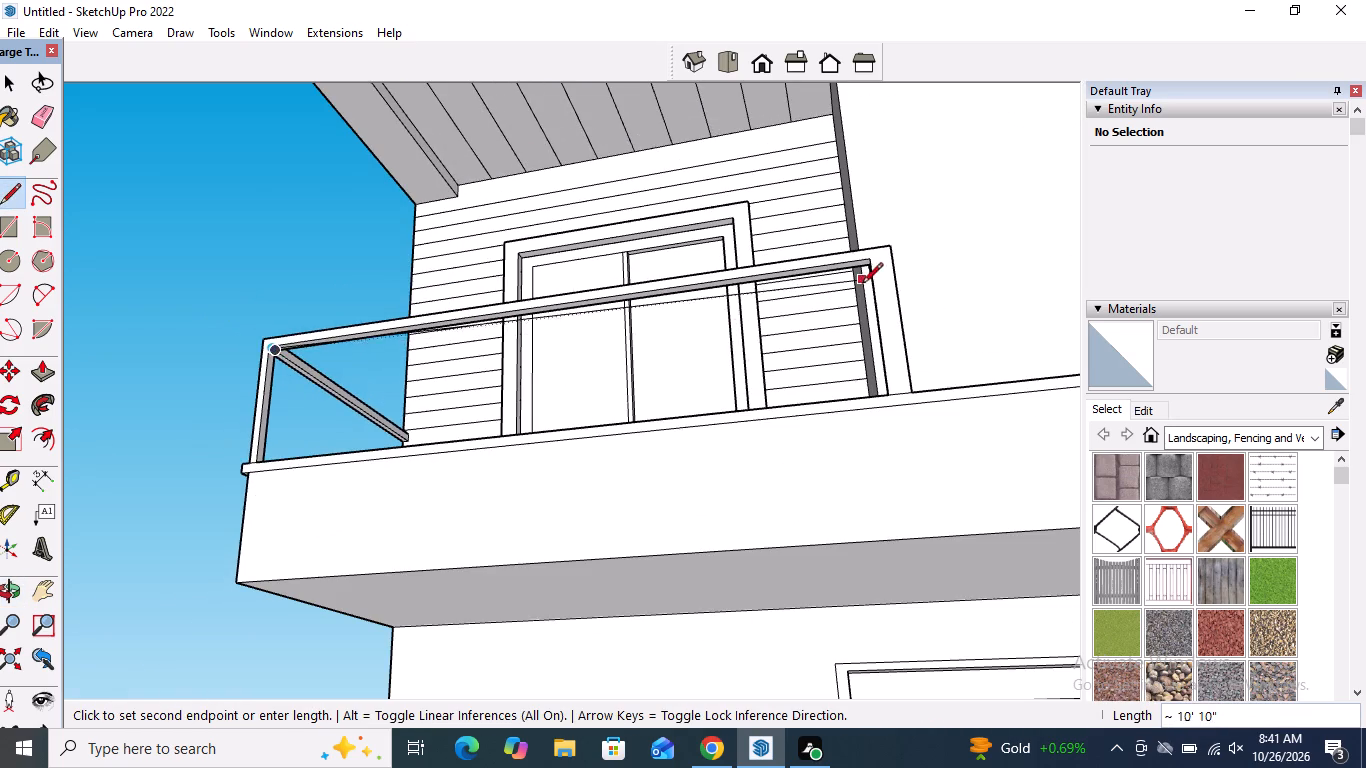
pyautogui.scroll(7, 862, 285)
pyautogui.moveTo(864, 264); pyautogui.dragTo(952, 227, button='middle')
pyautogui.scroll(5, 1037, 249)
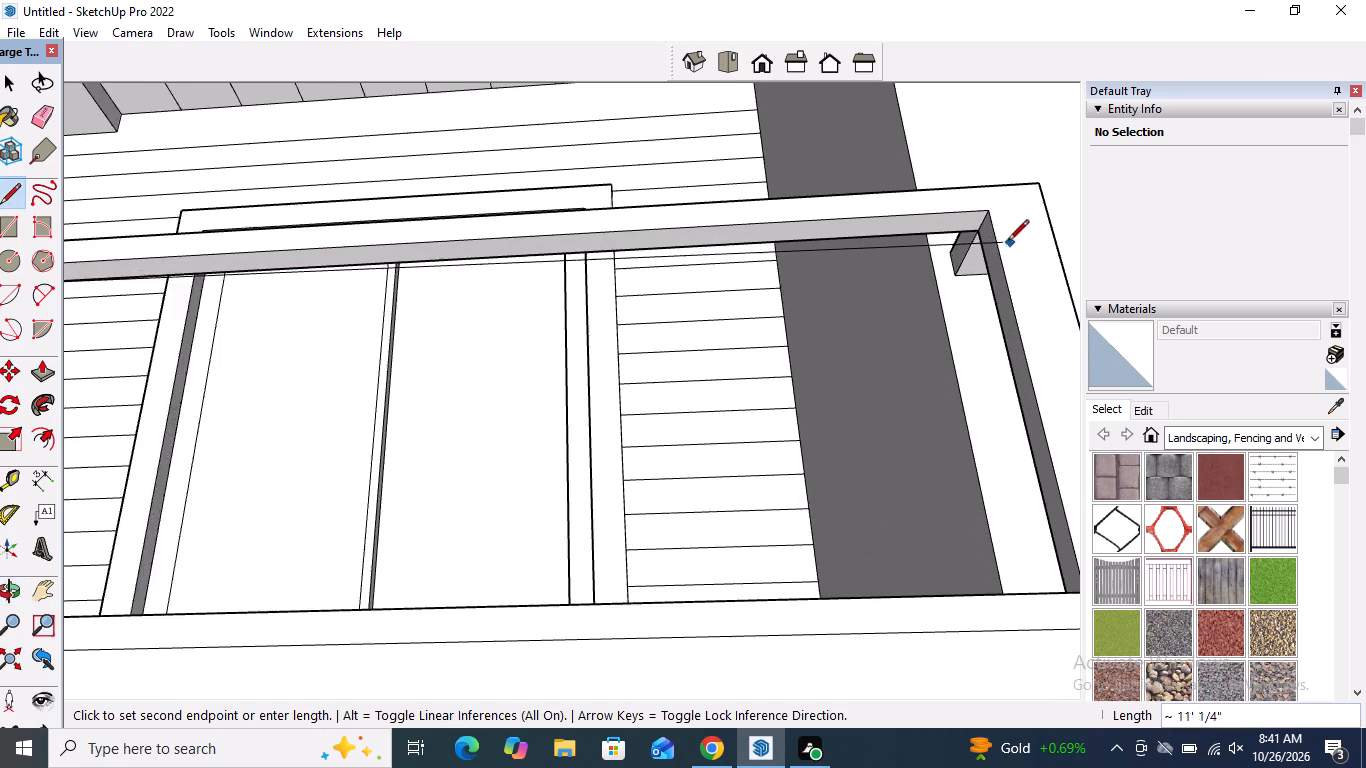
pyautogui.scroll(14, 1008, 242)
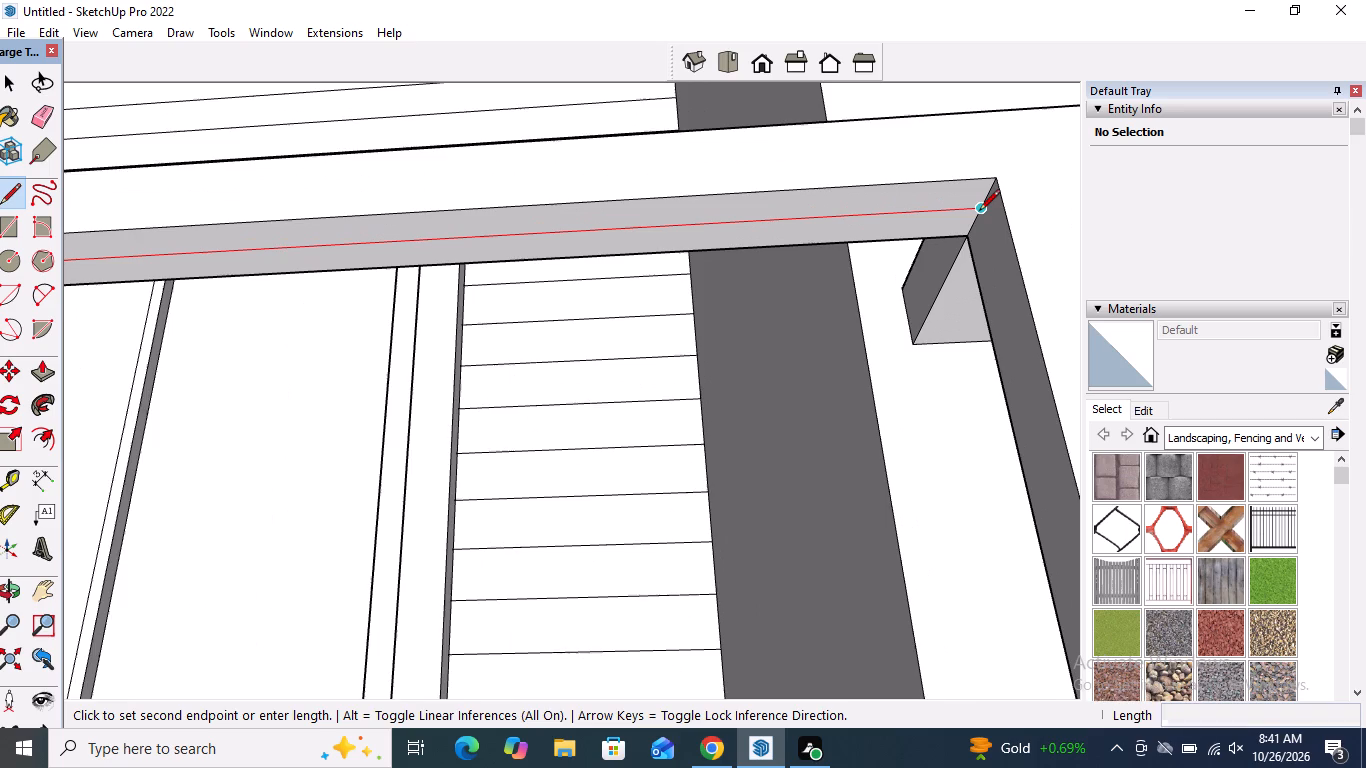
pyautogui.scroll(1, 979, 212)
pyautogui.click(979, 212)
# Draw a vertical line about 2' 3 5/8" down the middle of the end post's inner face to the balcony slab.
pyautogui.click(985, 207)
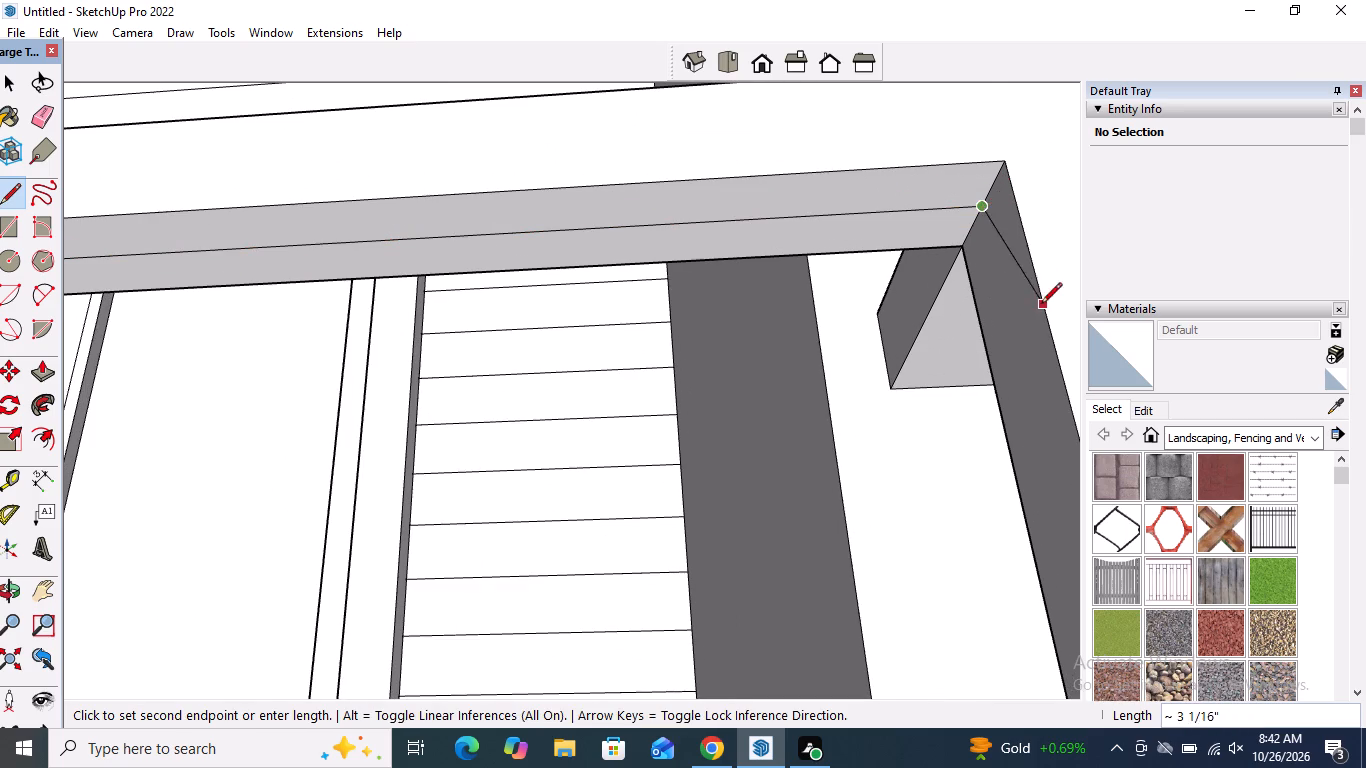
pyautogui.scroll(-11, 1013, 291)
pyautogui.scroll(-19, 988, 270)
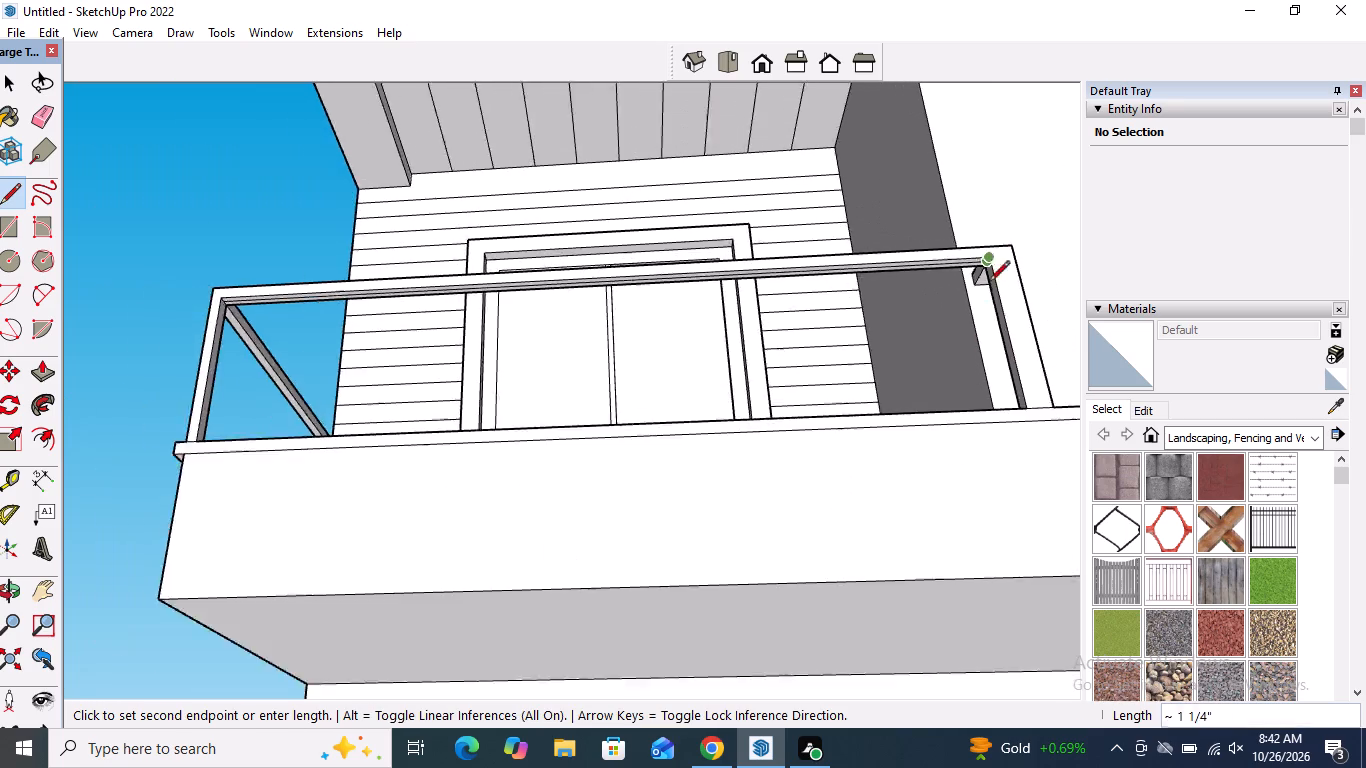
pyautogui.moveTo(989, 312); pyautogui.dragTo(1056, 547, button='middle')
pyautogui.scroll(16, 1027, 630)
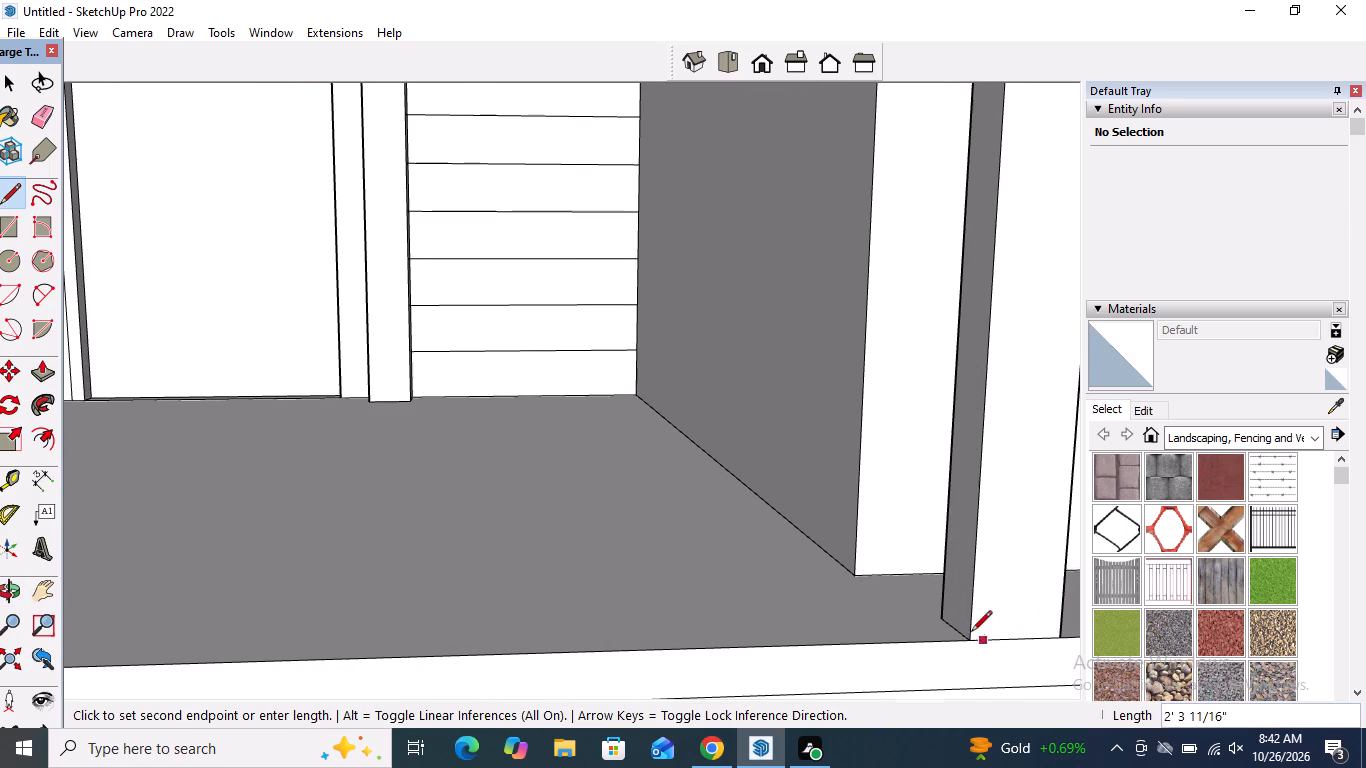
pyautogui.click(954, 633)
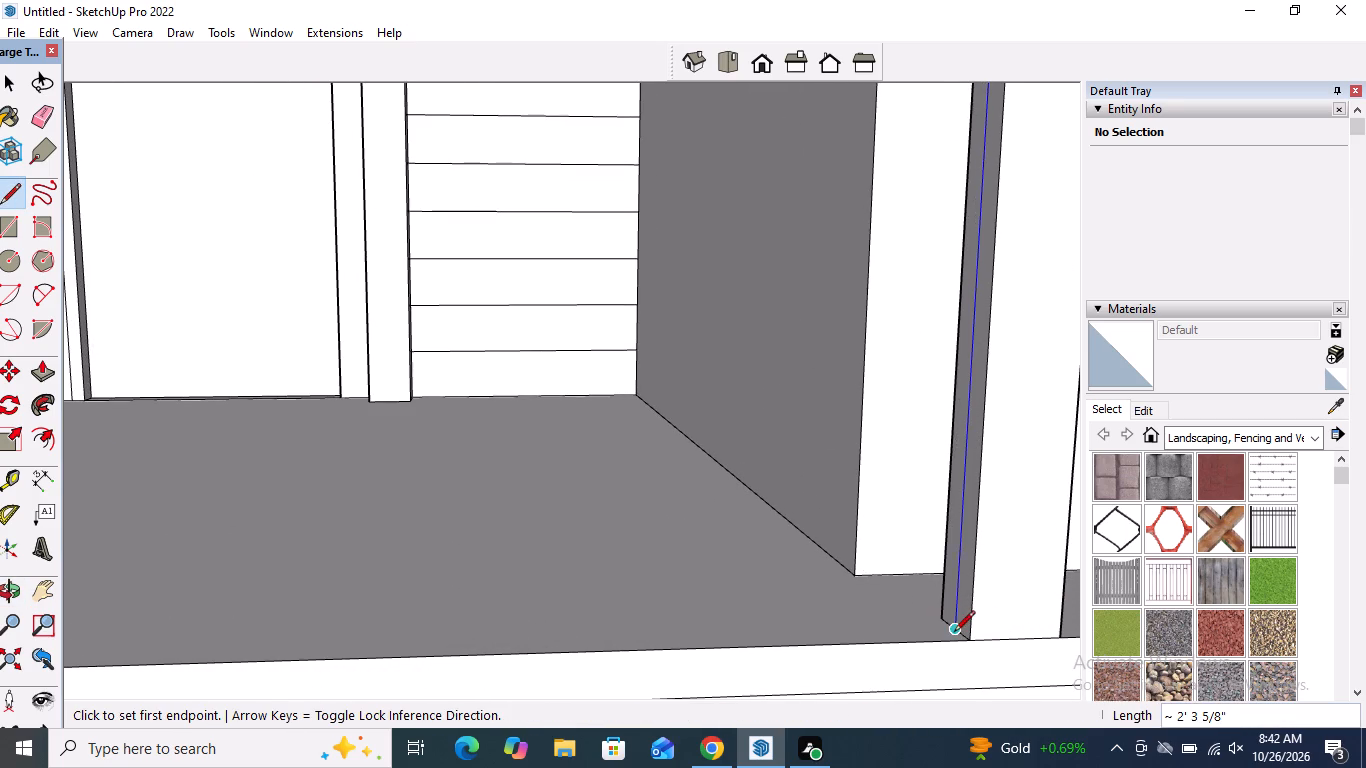
# Draw a line about 10' 11 5/16" along the balcony slab from the end post's base midpoint to the corner post's base midpoint.
pyautogui.click(951, 629)
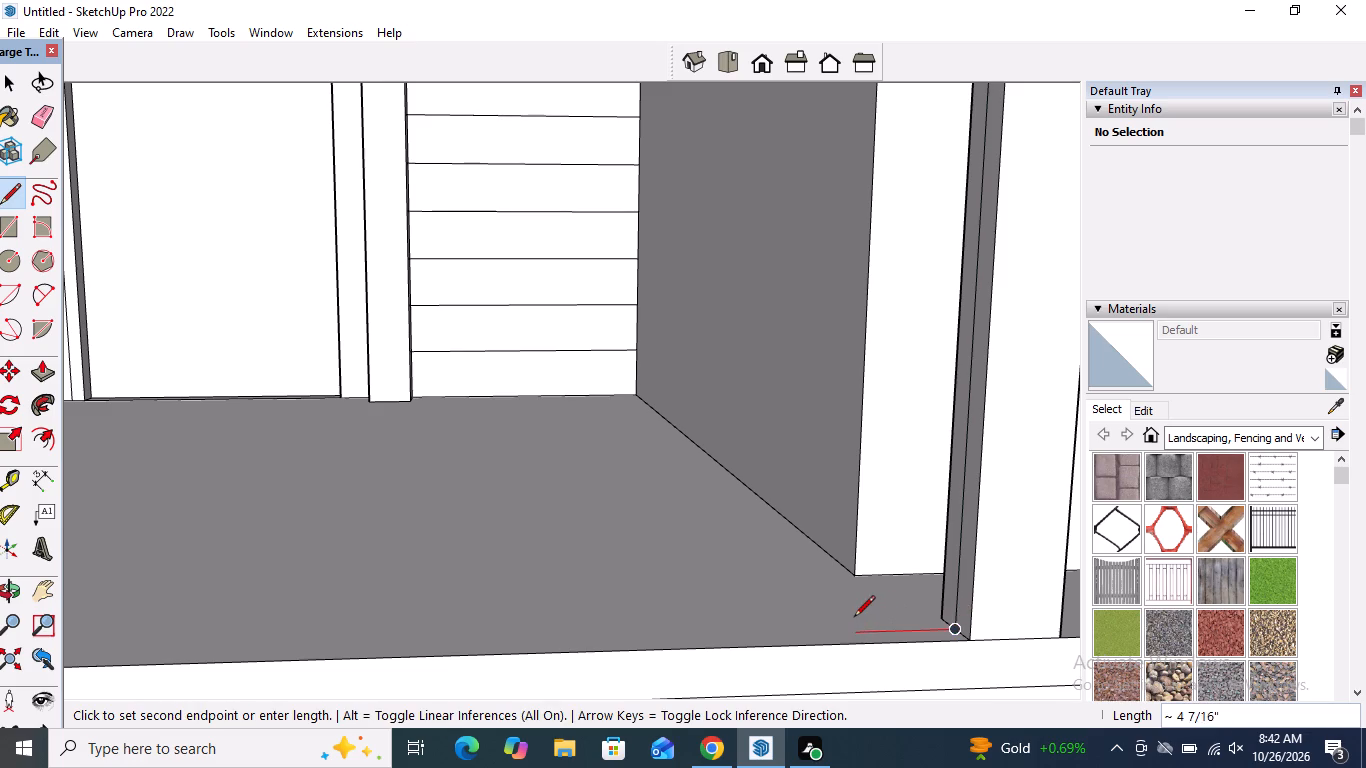
pyautogui.scroll(-17, 854, 617)
pyautogui.scroll(-4, 856, 608)
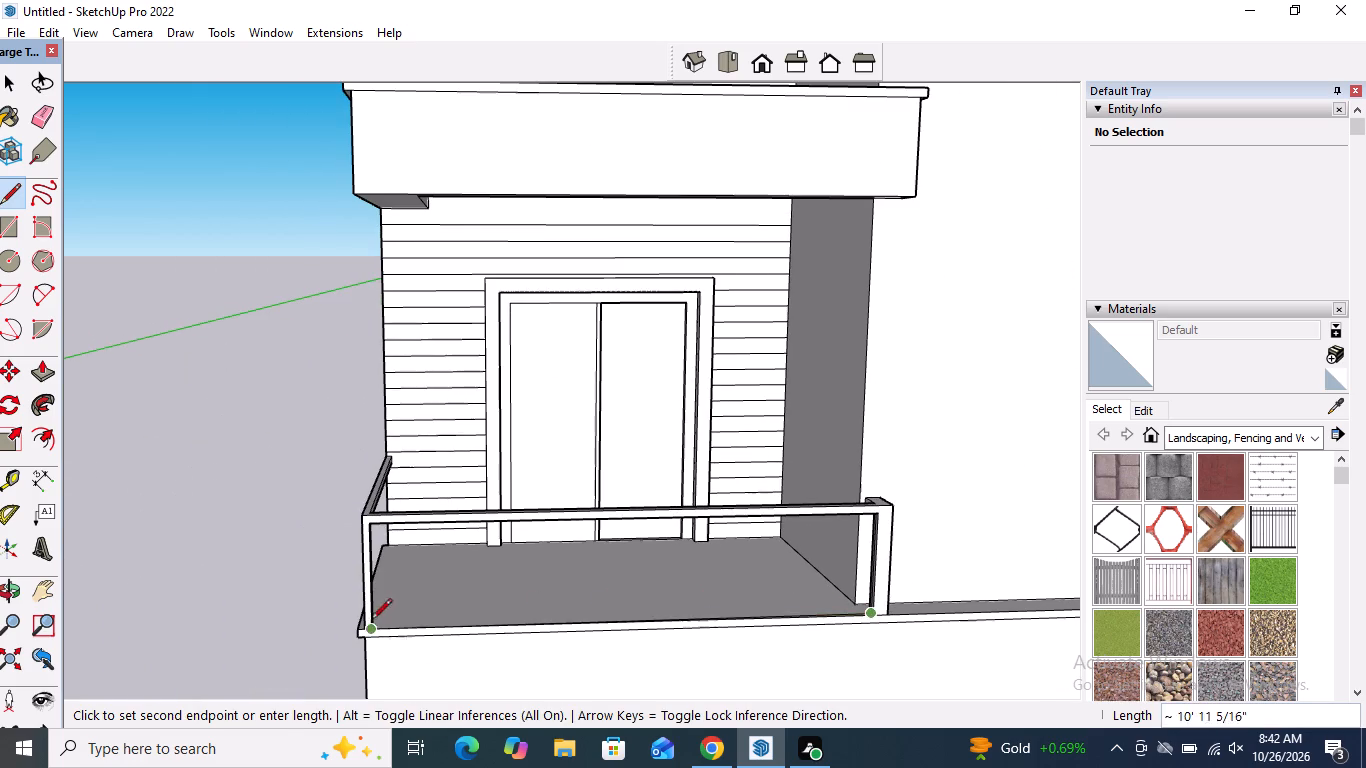
pyautogui.moveTo(366, 616); pyautogui.dragTo(39, 580, button='middle')
pyautogui.scroll(5, 275, 533)
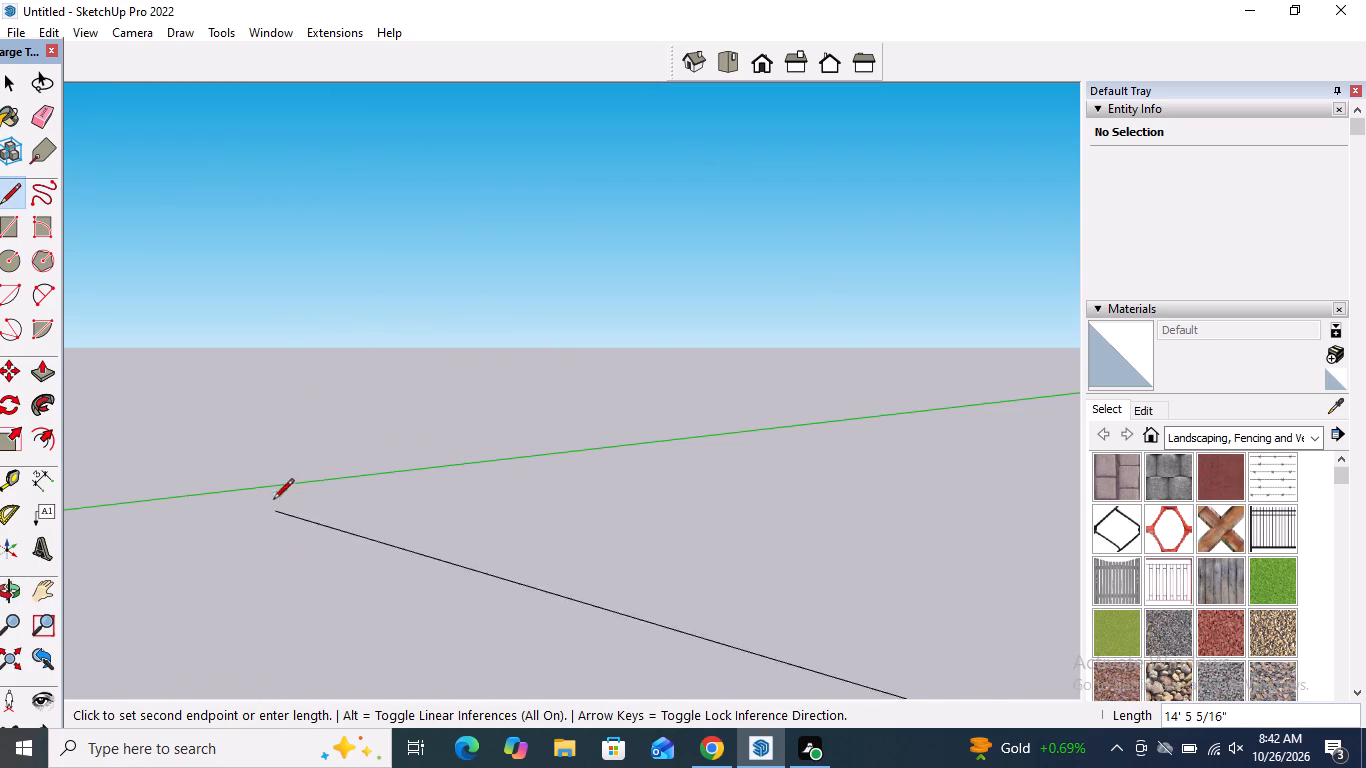
pyautogui.scroll(-5, 272, 495)
pyautogui.scroll(14, 291, 520)
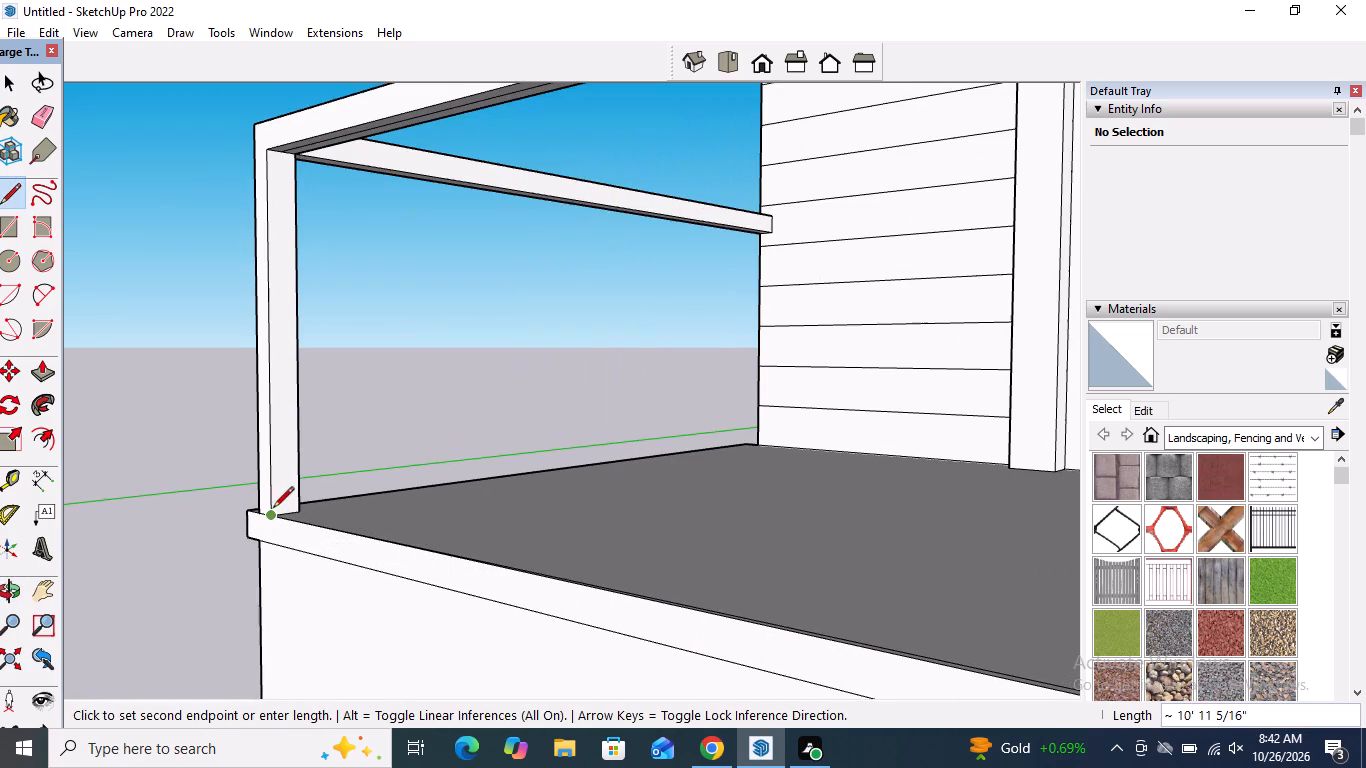
pyautogui.scroll(10, 286, 509)
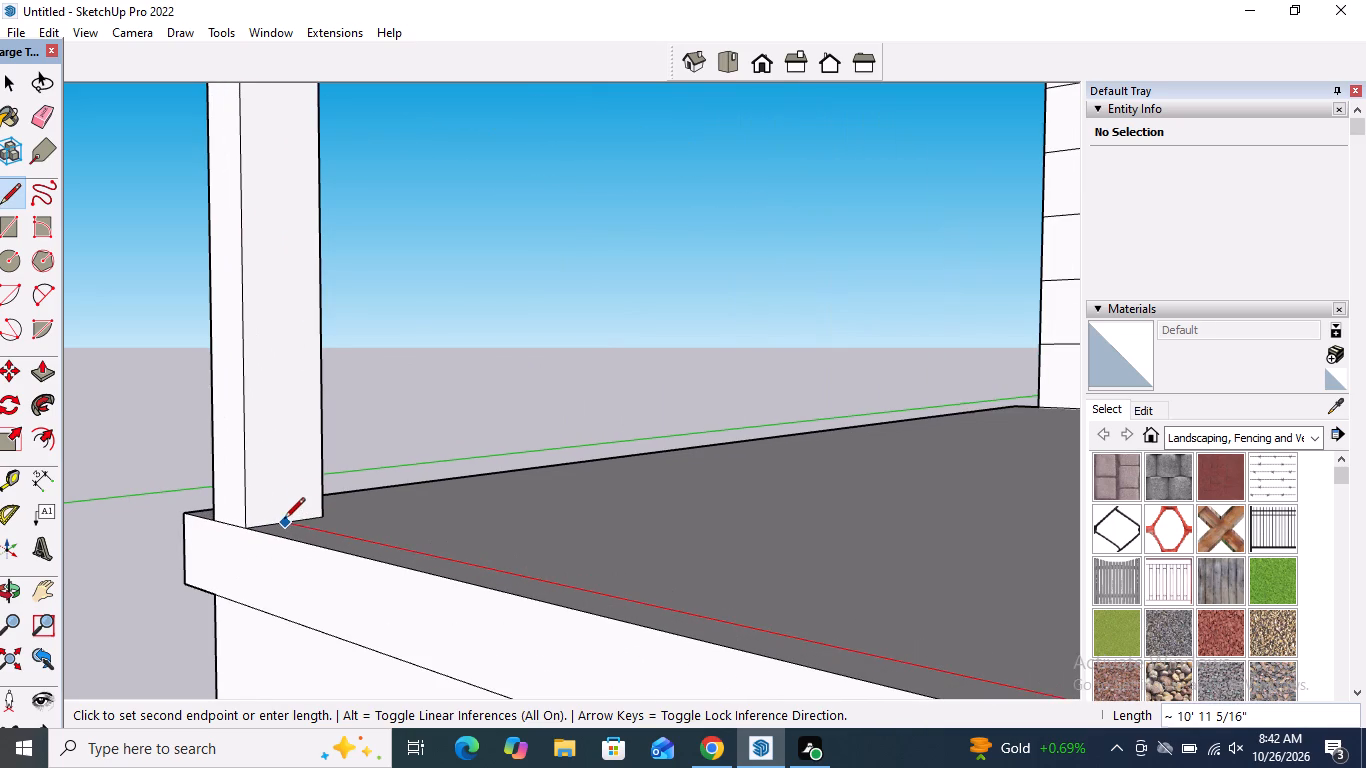
pyautogui.click(281, 523)
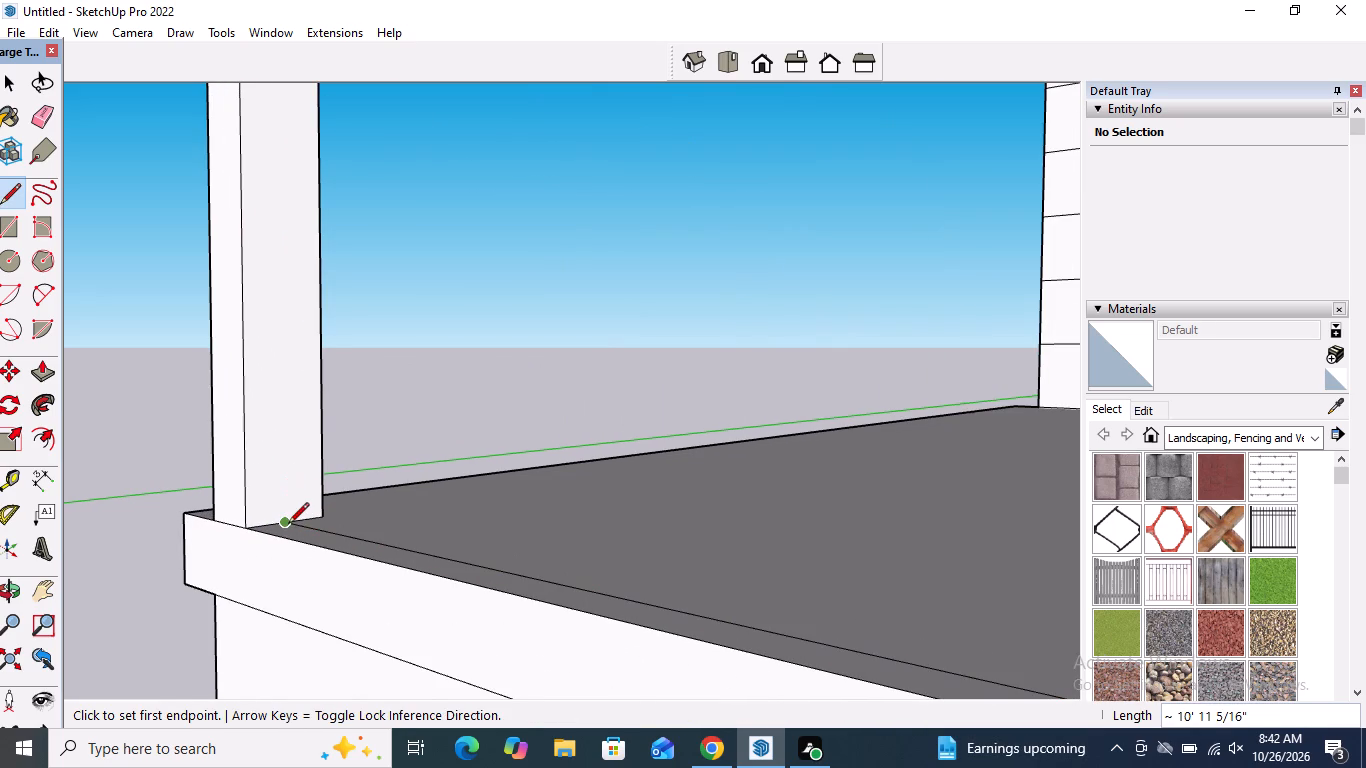
# Draw a vertical line about 2' 3 5/8" up the corner post from its base midpoint to the front handrail, closing the infill face.
pyautogui.click(288, 524)
pyautogui.scroll(-14, 288, 556)
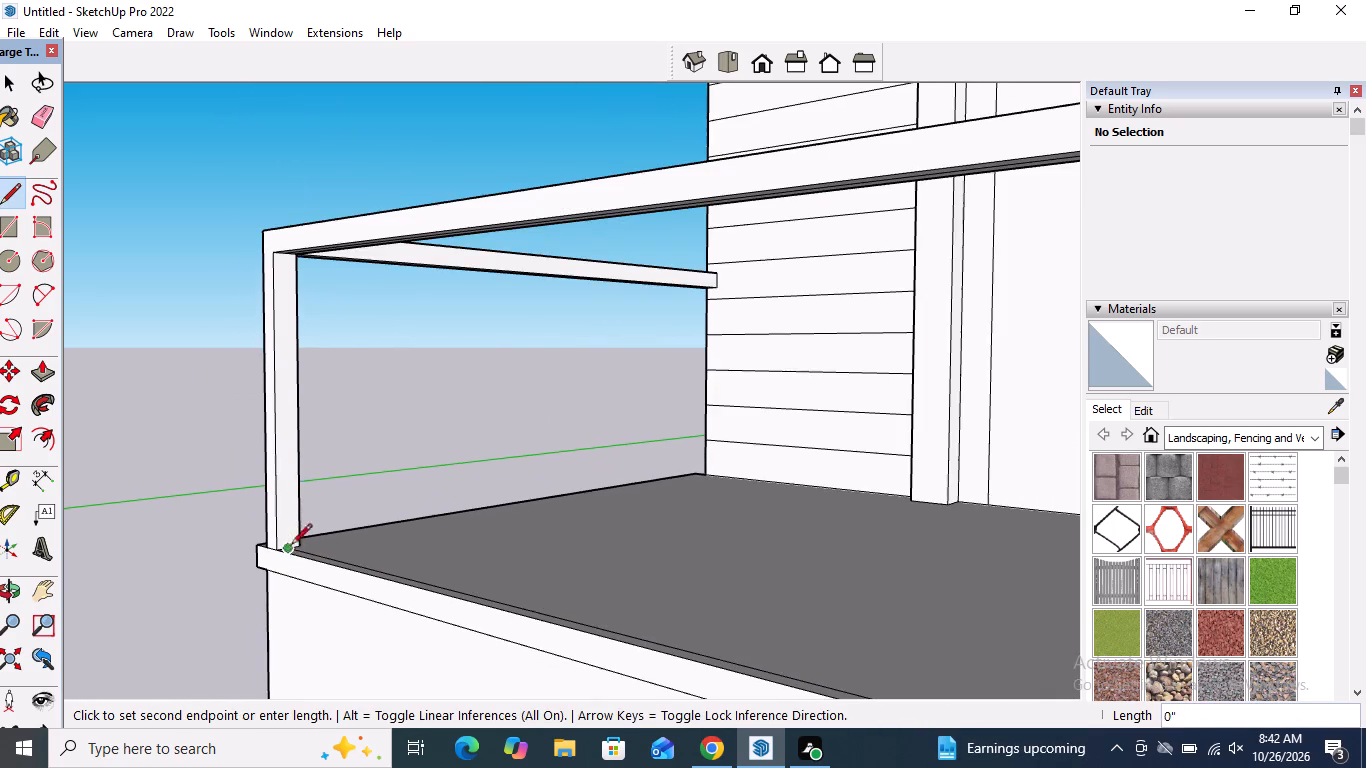
pyautogui.moveTo(280, 446); pyautogui.dragTo(280, 347, button='middle')
pyautogui.scroll(6, 277, 152)
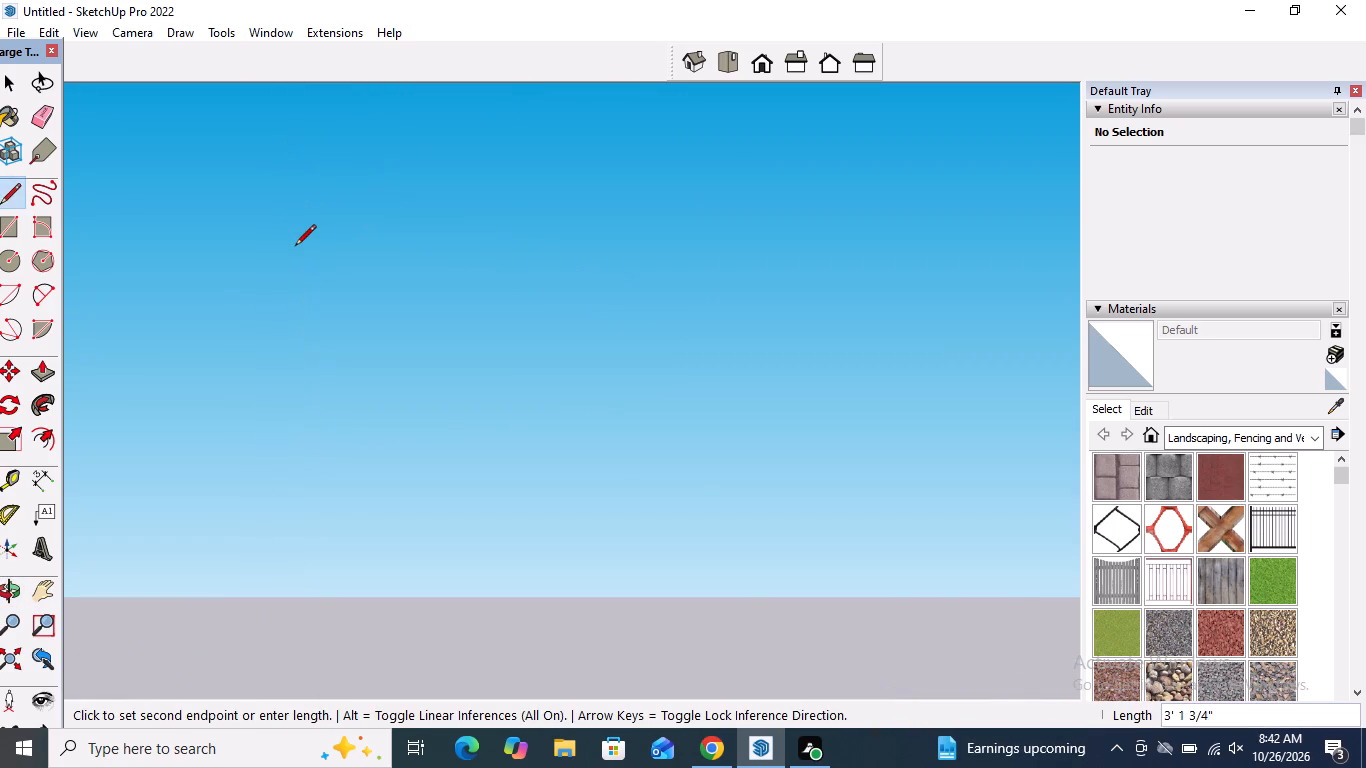
pyautogui.scroll(-6, 295, 247)
pyautogui.scroll(9, 319, 369)
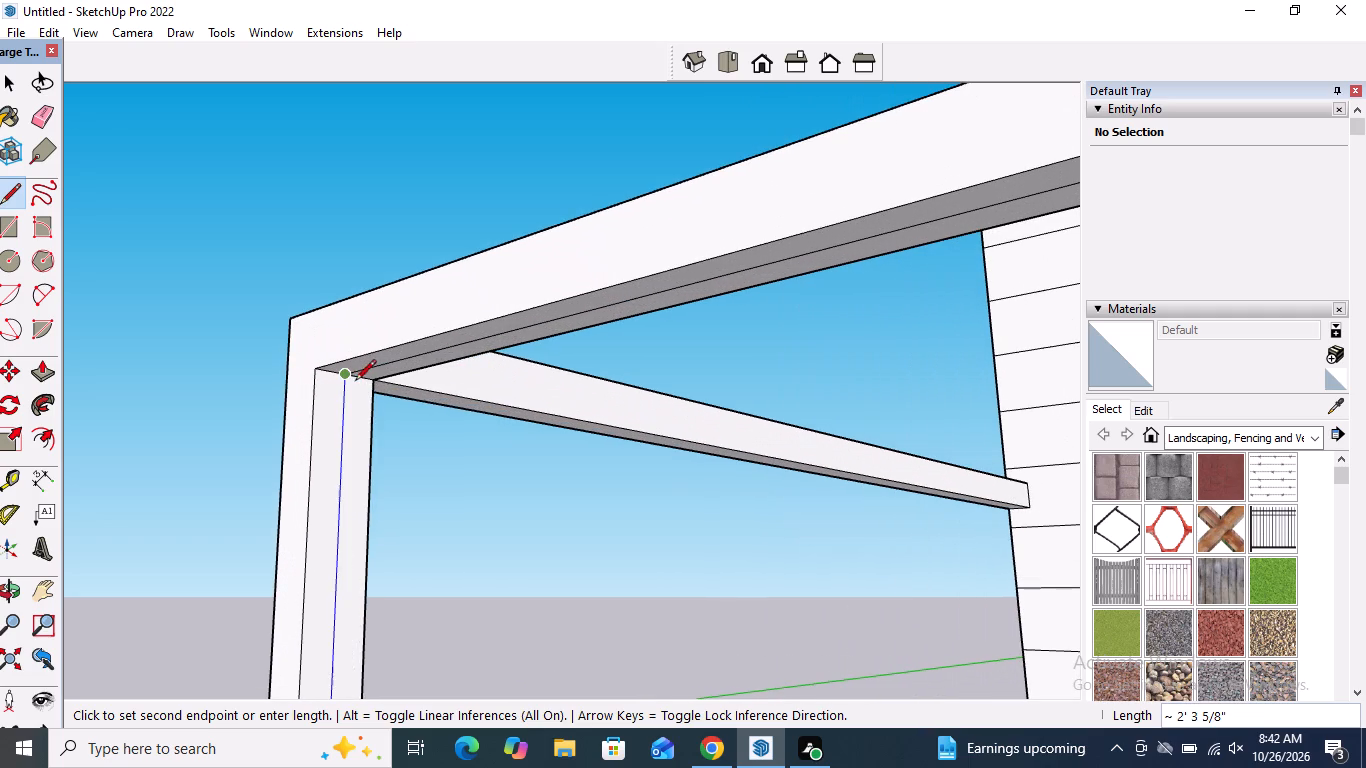
pyautogui.click(350, 383)
pyautogui.scroll(-19, 357, 313)
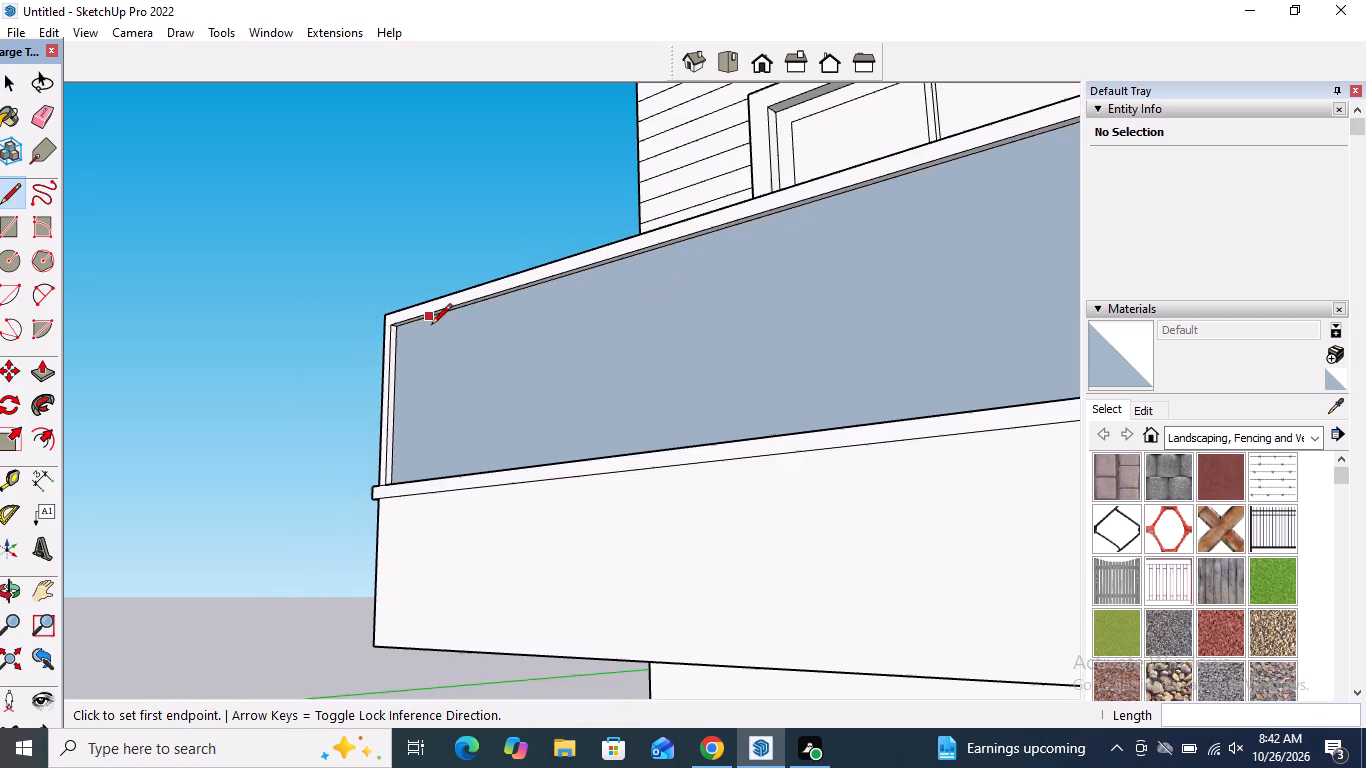
# Draw a centre line about 5' 10 11/16" along the side handrail's underside from the building wall to the corner post.
pyautogui.moveTo(409, 342); pyautogui.dragTo(1134, 477, button='middle')
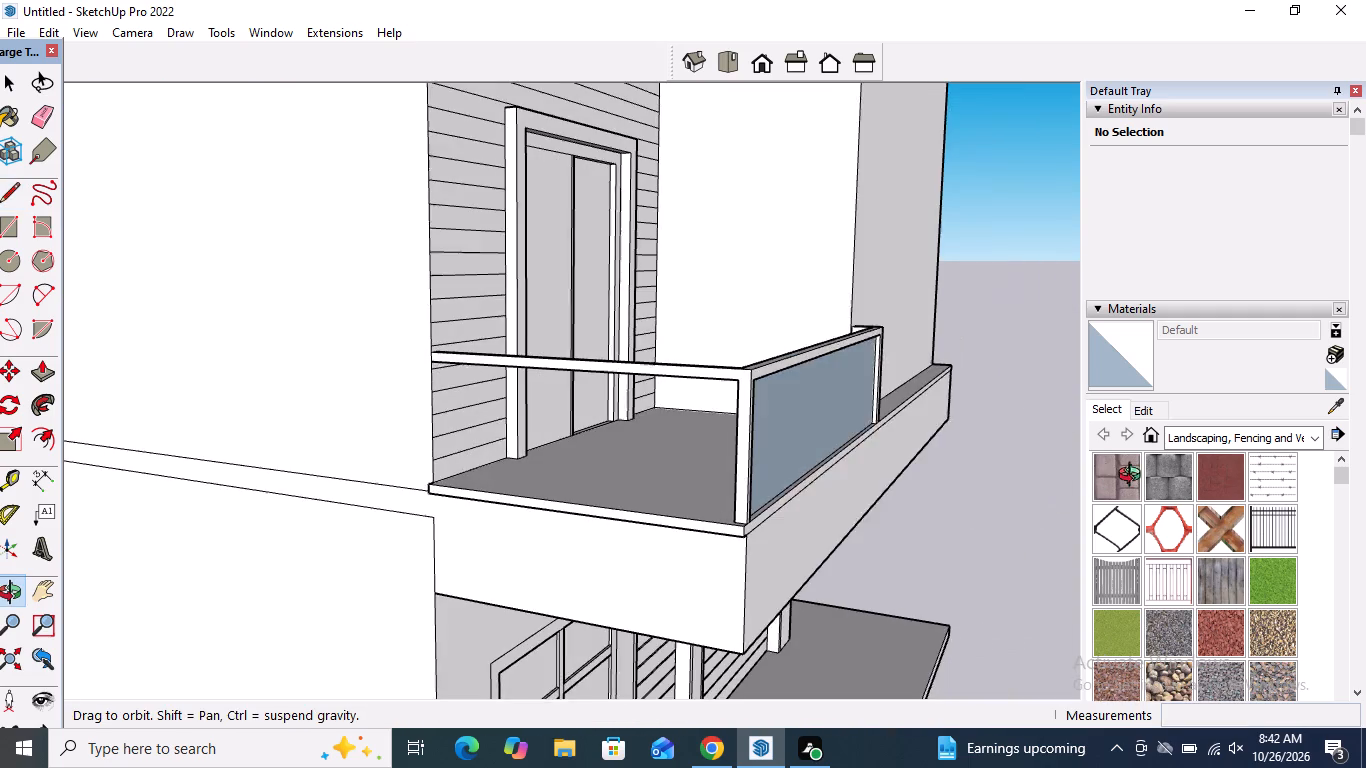
pyautogui.moveTo(1134, 477); pyautogui.dragTo(1135, 477, button='middle')
pyautogui.moveTo(774, 489); pyautogui.dragTo(822, 393, button='middle')
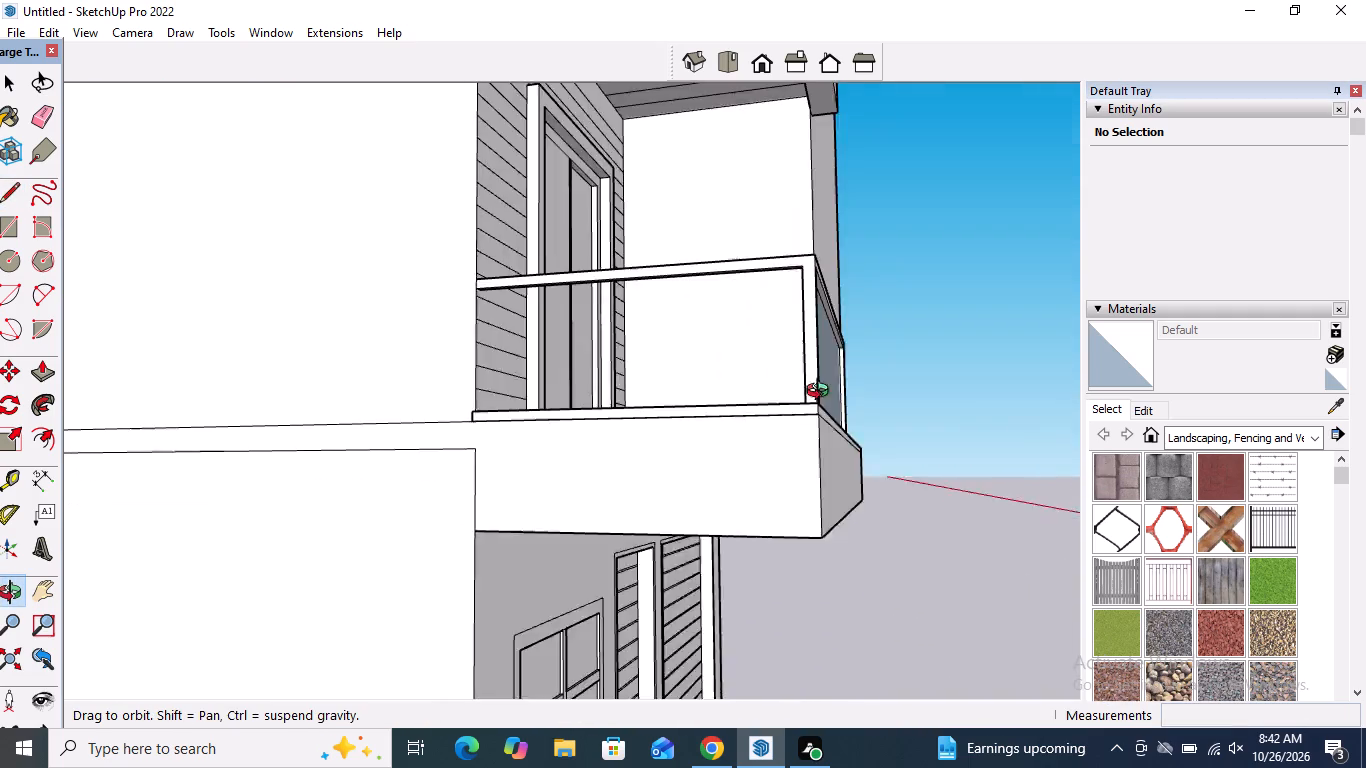
pyautogui.moveTo(822, 393); pyautogui.dragTo(804, 337, button='middle')
pyautogui.scroll(9, 516, 256)
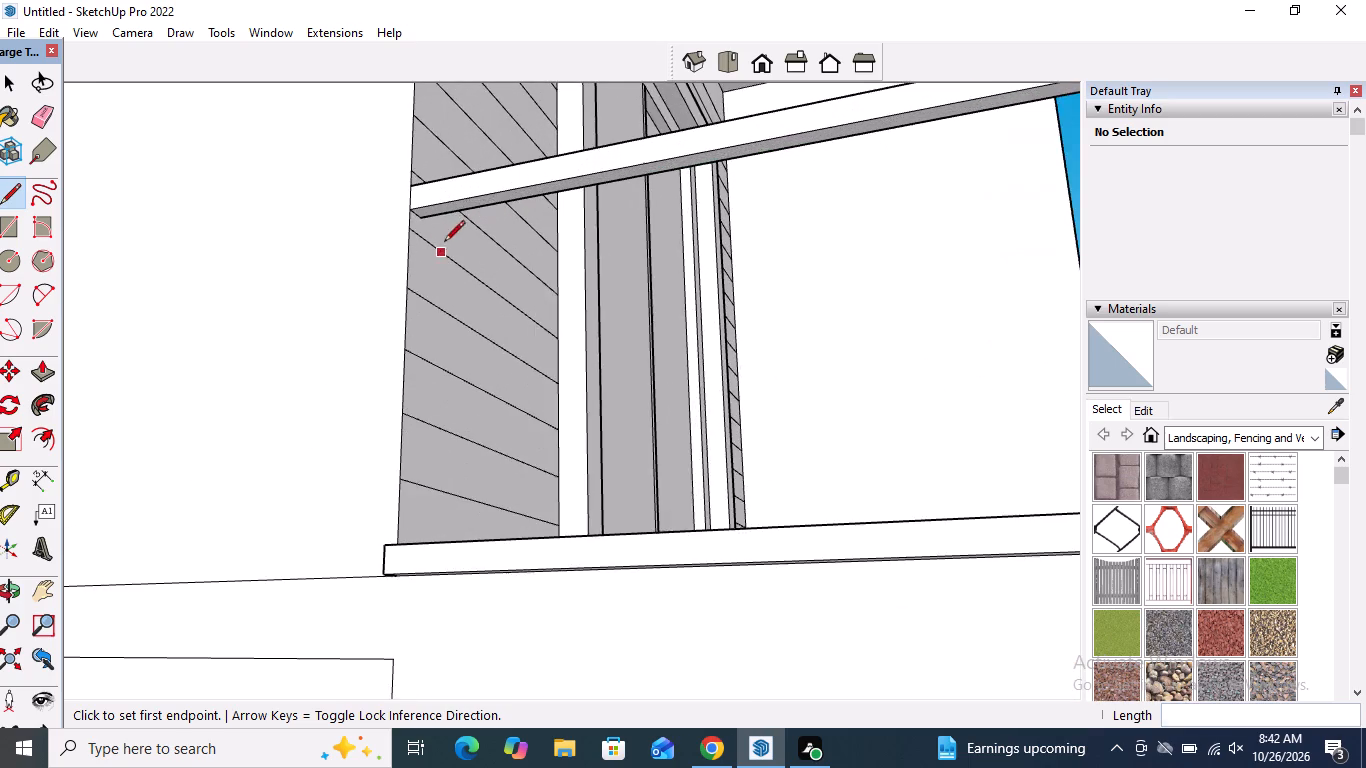
pyautogui.scroll(12, 436, 222)
pyautogui.moveTo(376, 200); pyautogui.dragTo(410, 200)
pyautogui.scroll(-18, 416, 283)
pyautogui.scroll(-5, 432, 324)
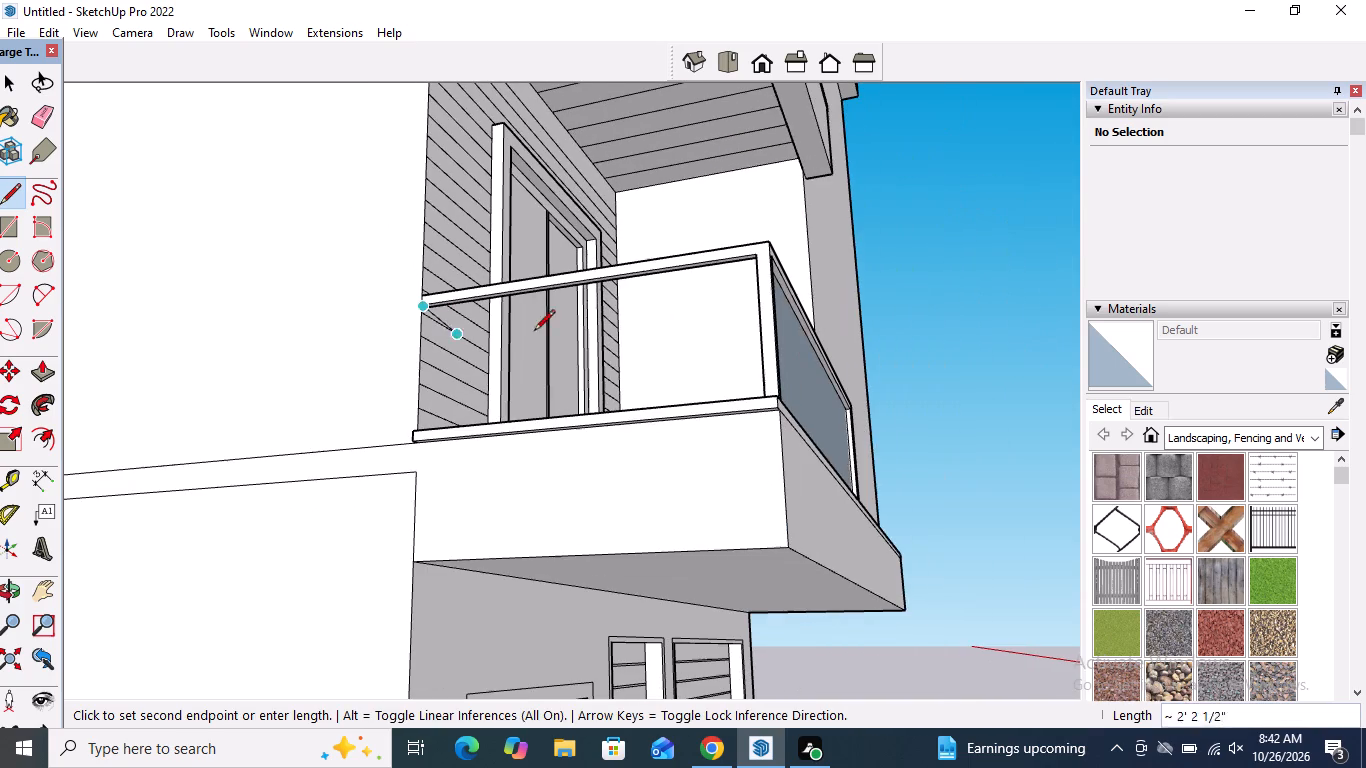
pyautogui.moveTo(696, 277); pyautogui.dragTo(749, 240, button='middle')
pyautogui.scroll(9, 835, 209)
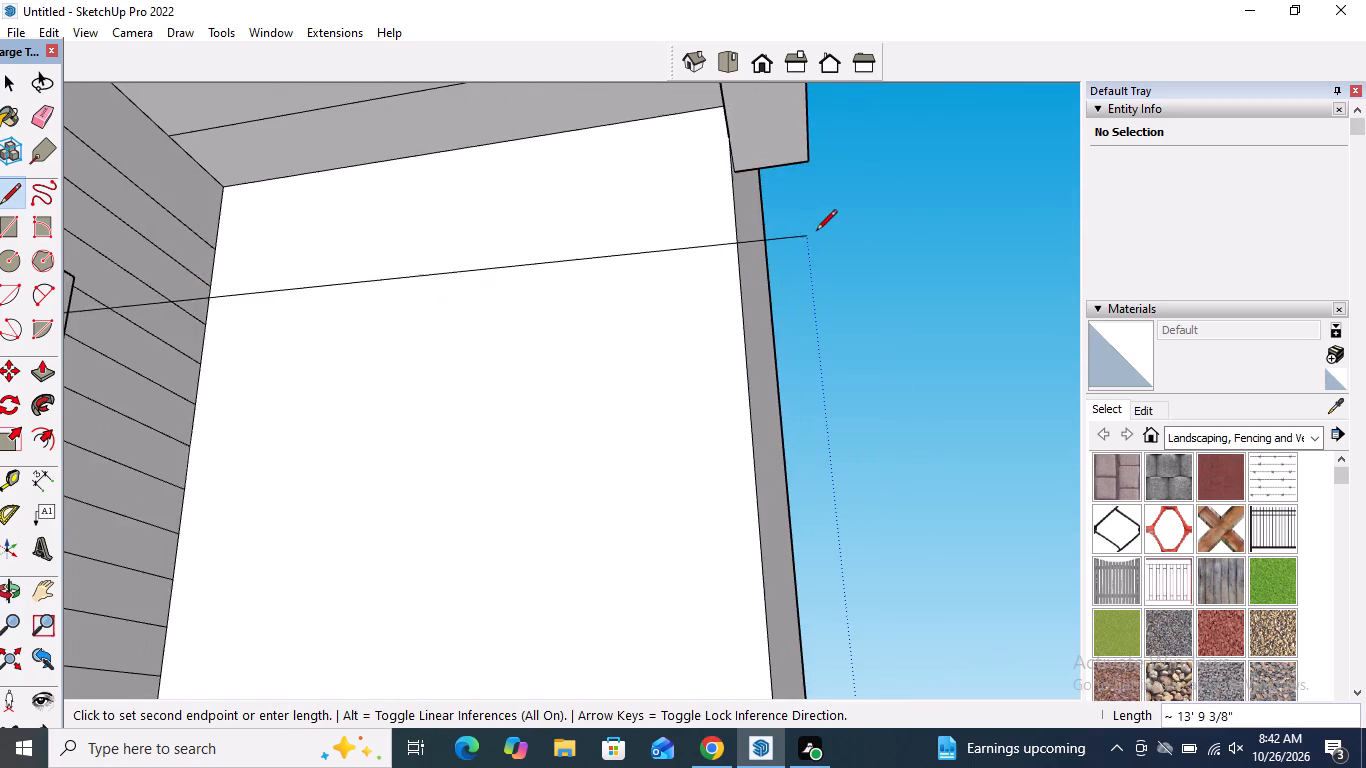
pyautogui.scroll(-4, 816, 230)
pyautogui.moveTo(843, 225); pyautogui.dragTo(871, 210, button='middle')
pyautogui.scroll(5, 939, 171)
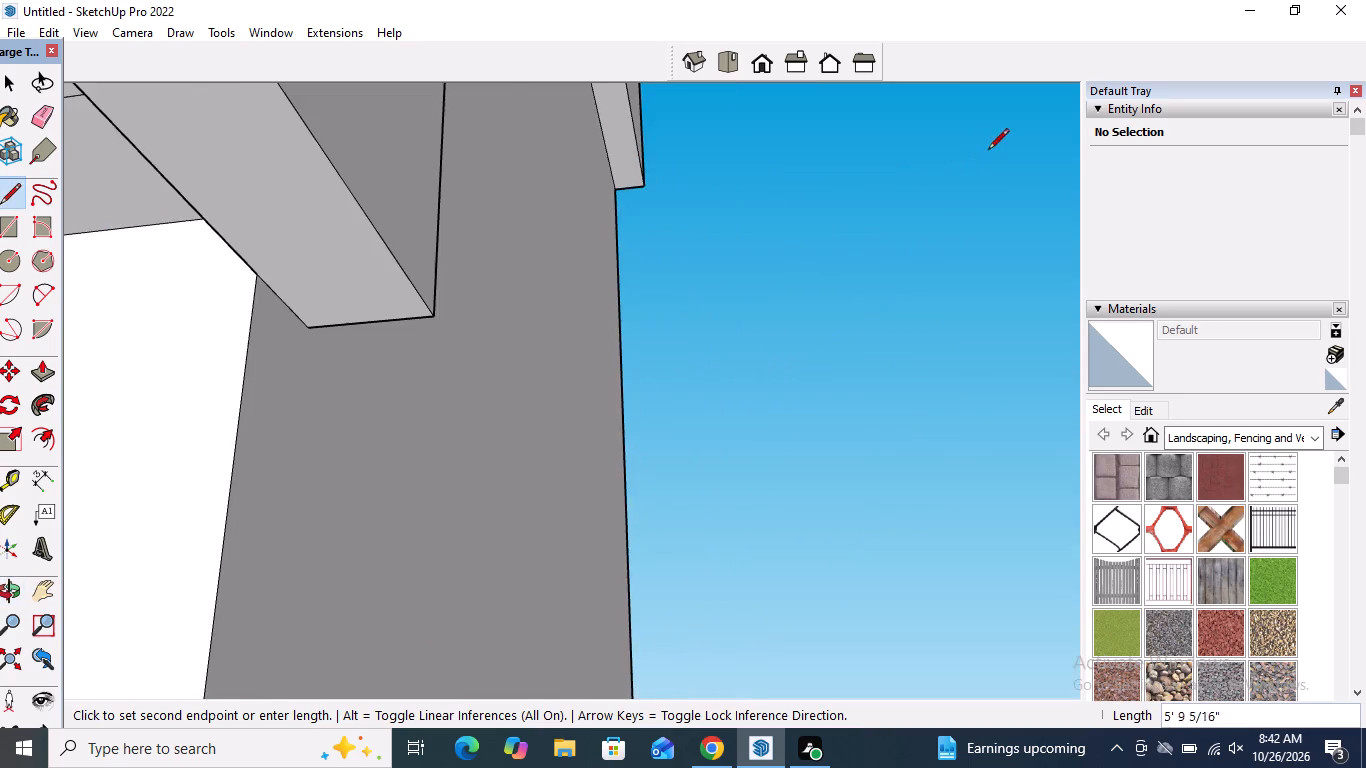
pyautogui.scroll(-4, 967, 200)
pyautogui.scroll(-10, 788, 221)
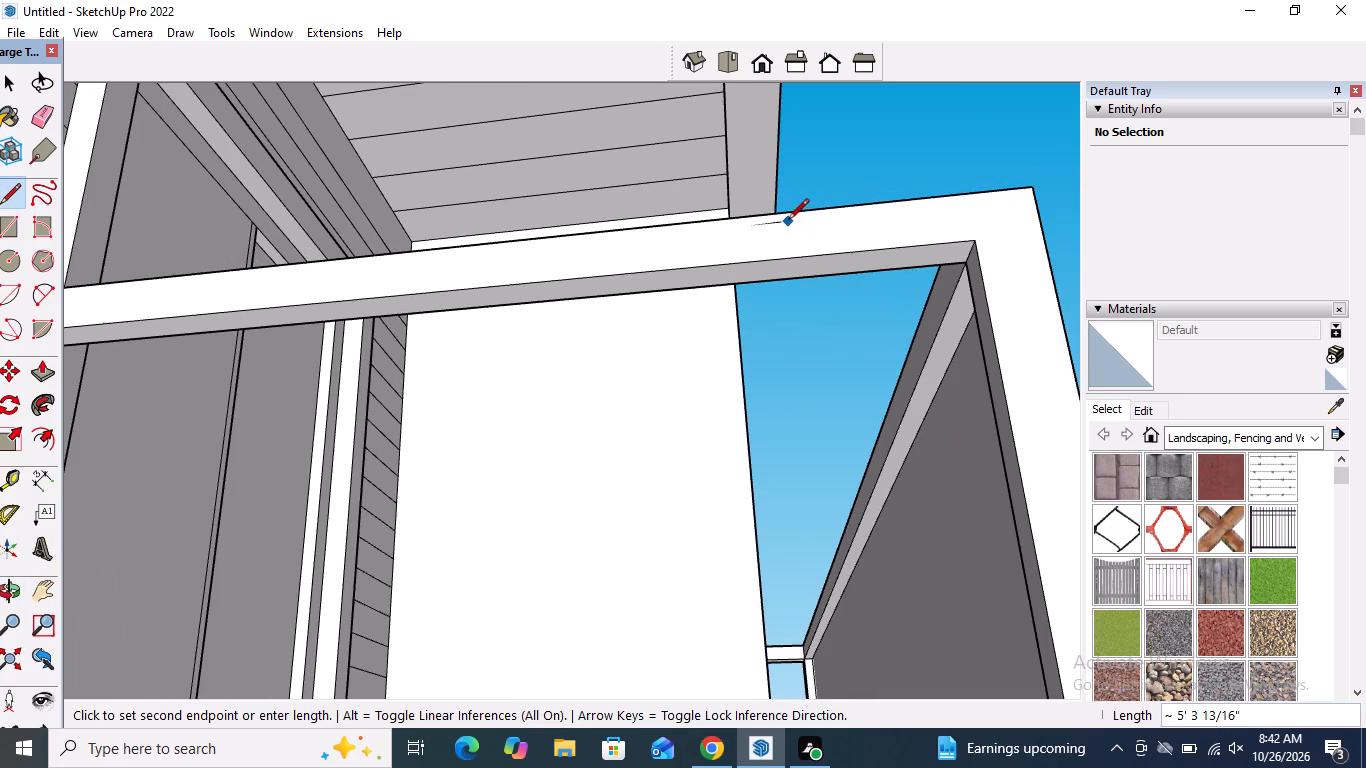
pyautogui.scroll(10, 955, 259)
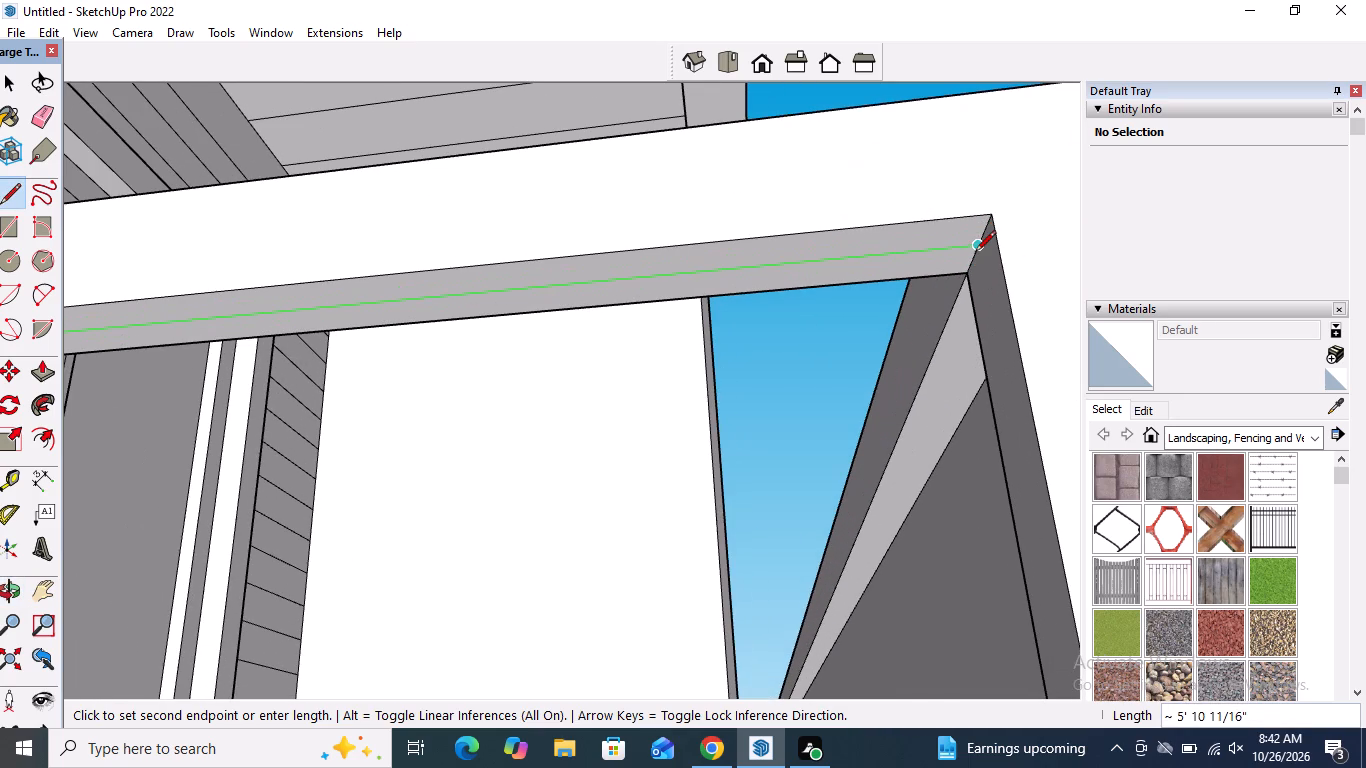
pyautogui.click(975, 251)
# Draw a vertical line about 2' 3 5/8" down the middle of the corner post's side-railing face to the balcony slab.
pyautogui.click(980, 246)
pyautogui.scroll(-4, 998, 315)
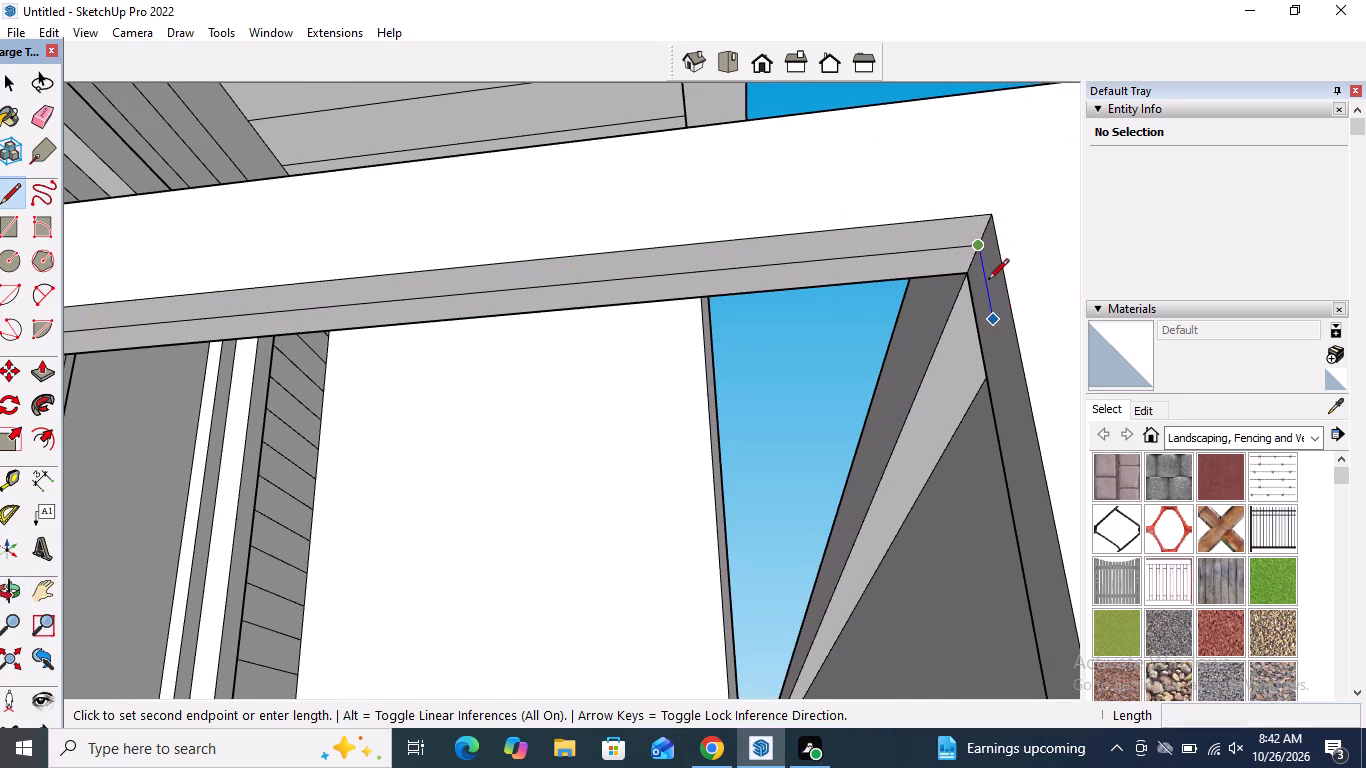
pyautogui.scroll(-15, 988, 281)
pyautogui.scroll(-12, 986, 274)
pyautogui.moveTo(984, 302); pyautogui.dragTo(987, 354, button='middle')
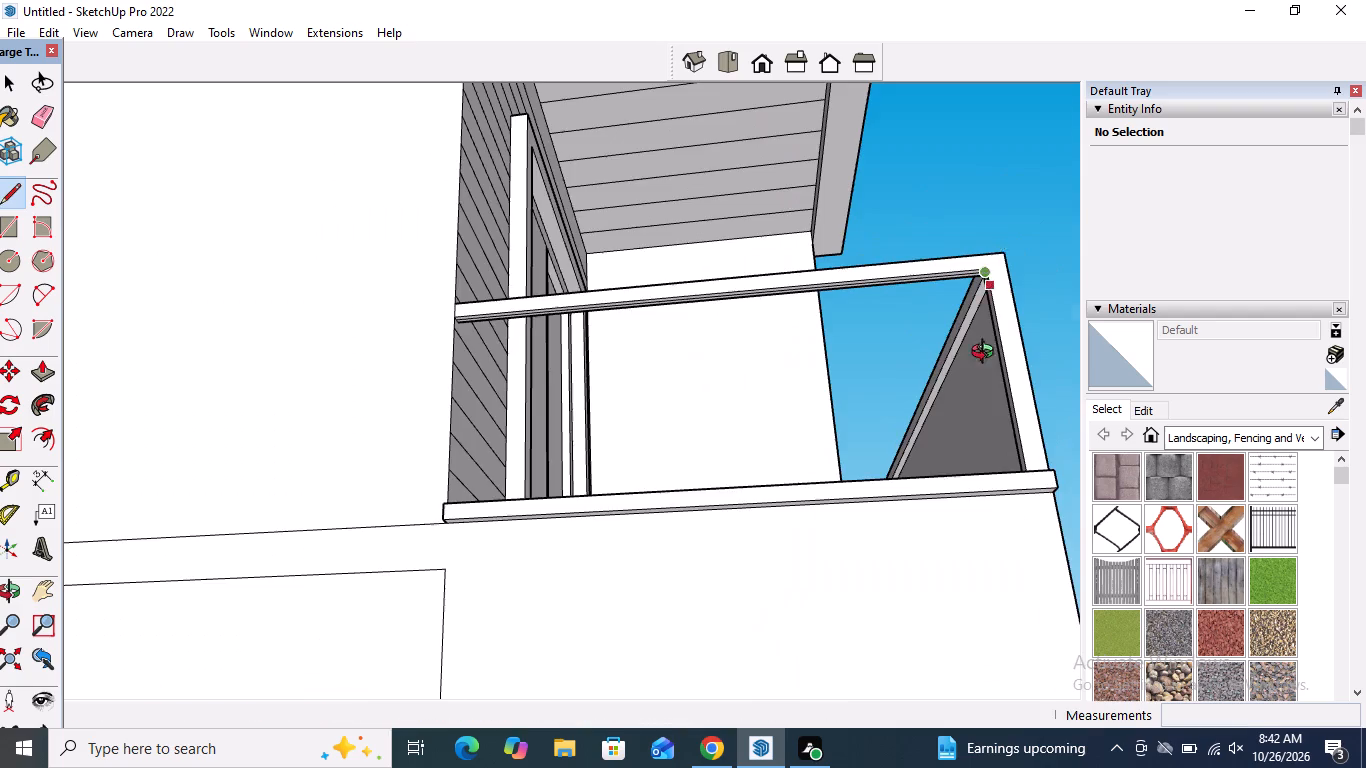
pyautogui.moveTo(987, 354); pyautogui.dragTo(1026, 514, button='middle')
pyautogui.scroll(-7, 1023, 439)
pyautogui.scroll(6, 1010, 532)
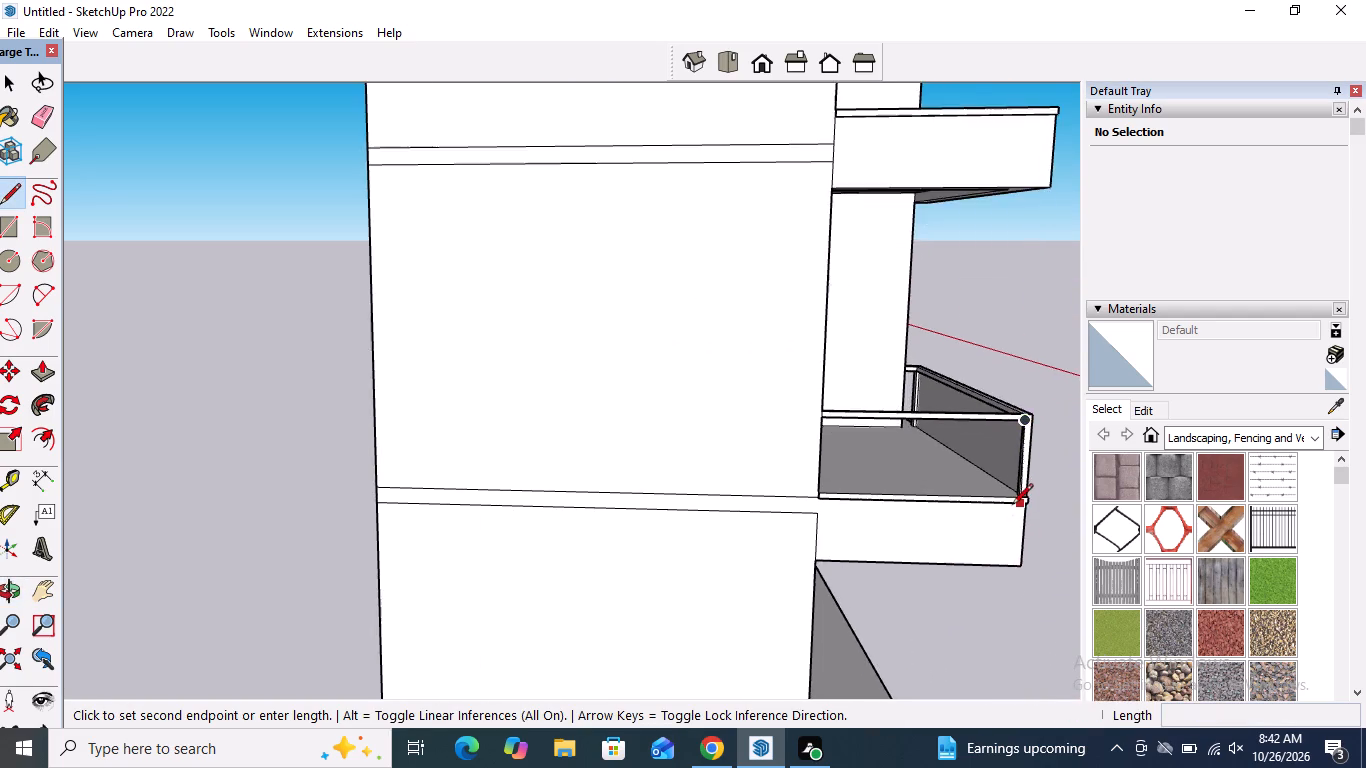
pyautogui.scroll(10, 1012, 506)
pyautogui.moveTo(1012, 486); pyautogui.dragTo(1108, 541, button='middle')
pyautogui.scroll(3, 1059, 489)
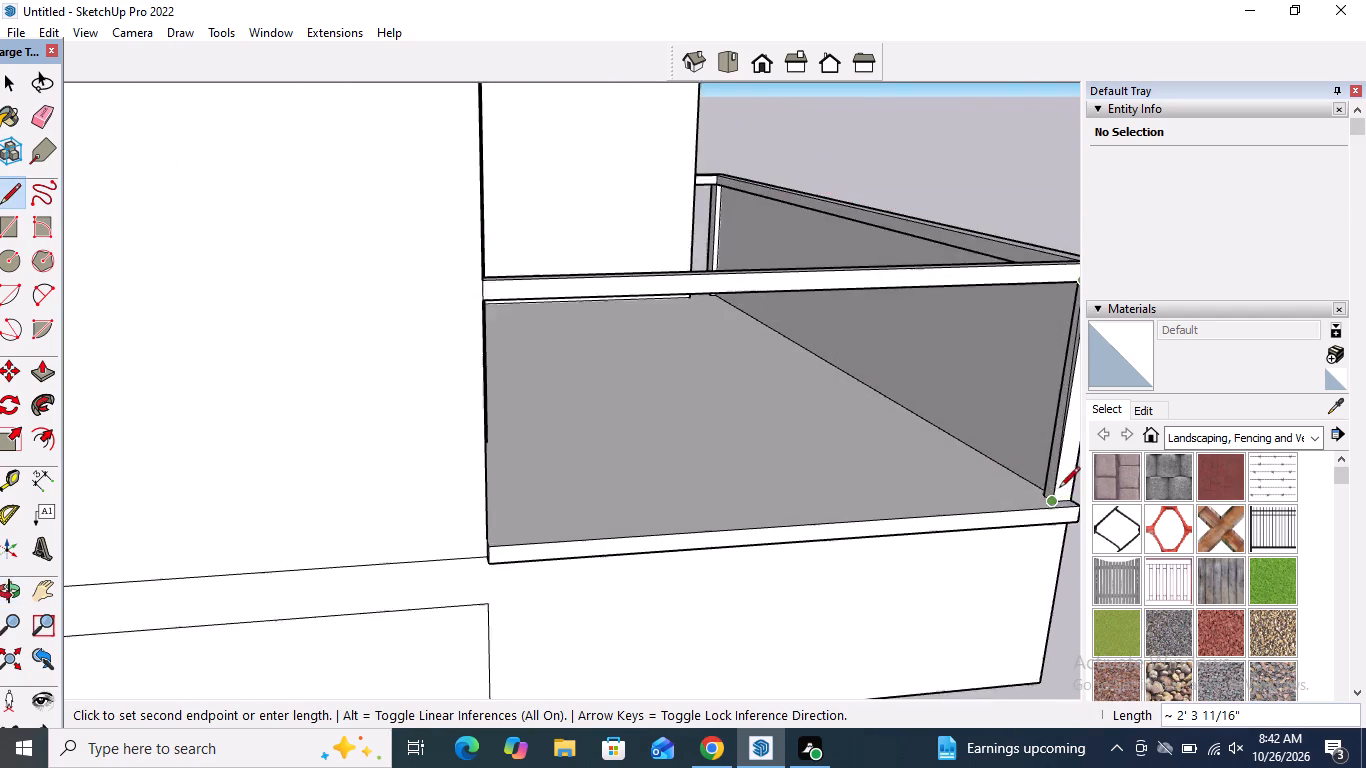
pyautogui.scroll(6, 1059, 489)
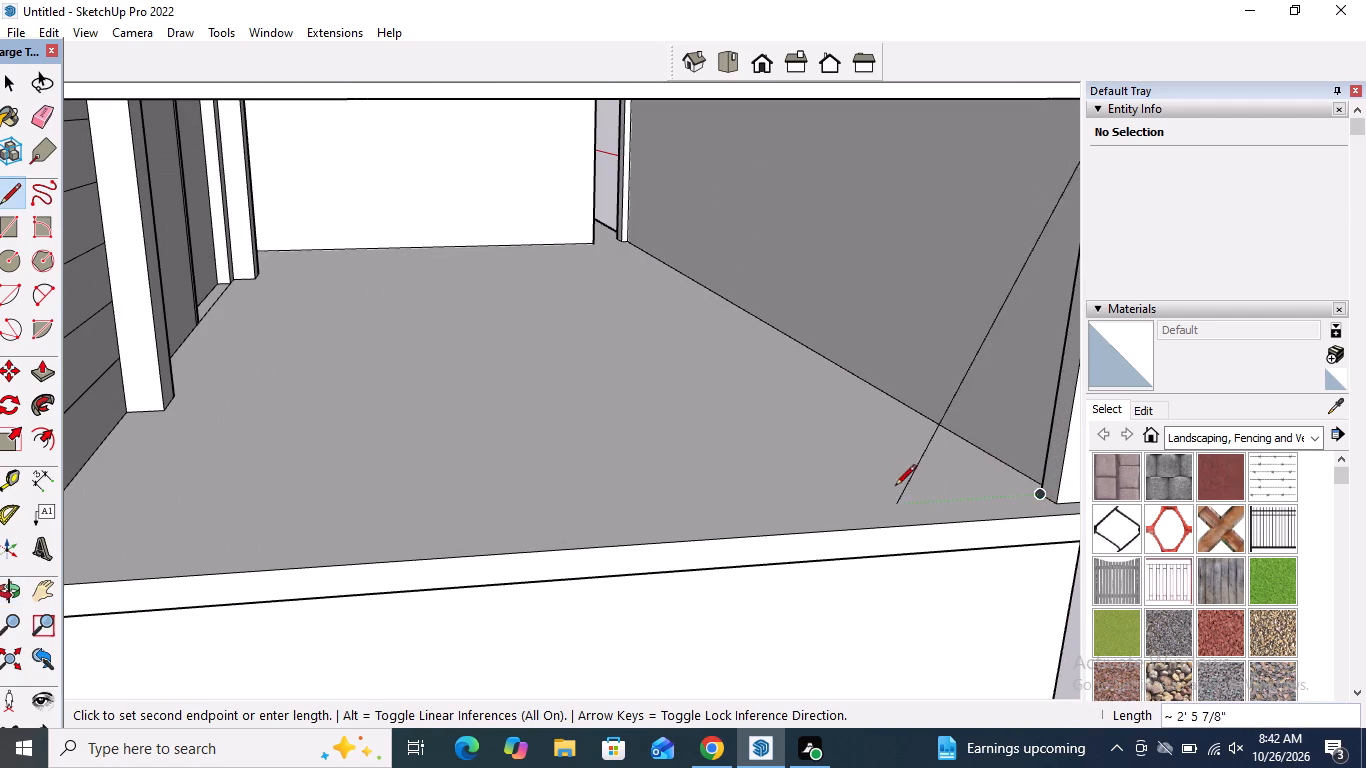
pyautogui.scroll(-5, 895, 485)
pyautogui.scroll(13, 988, 486)
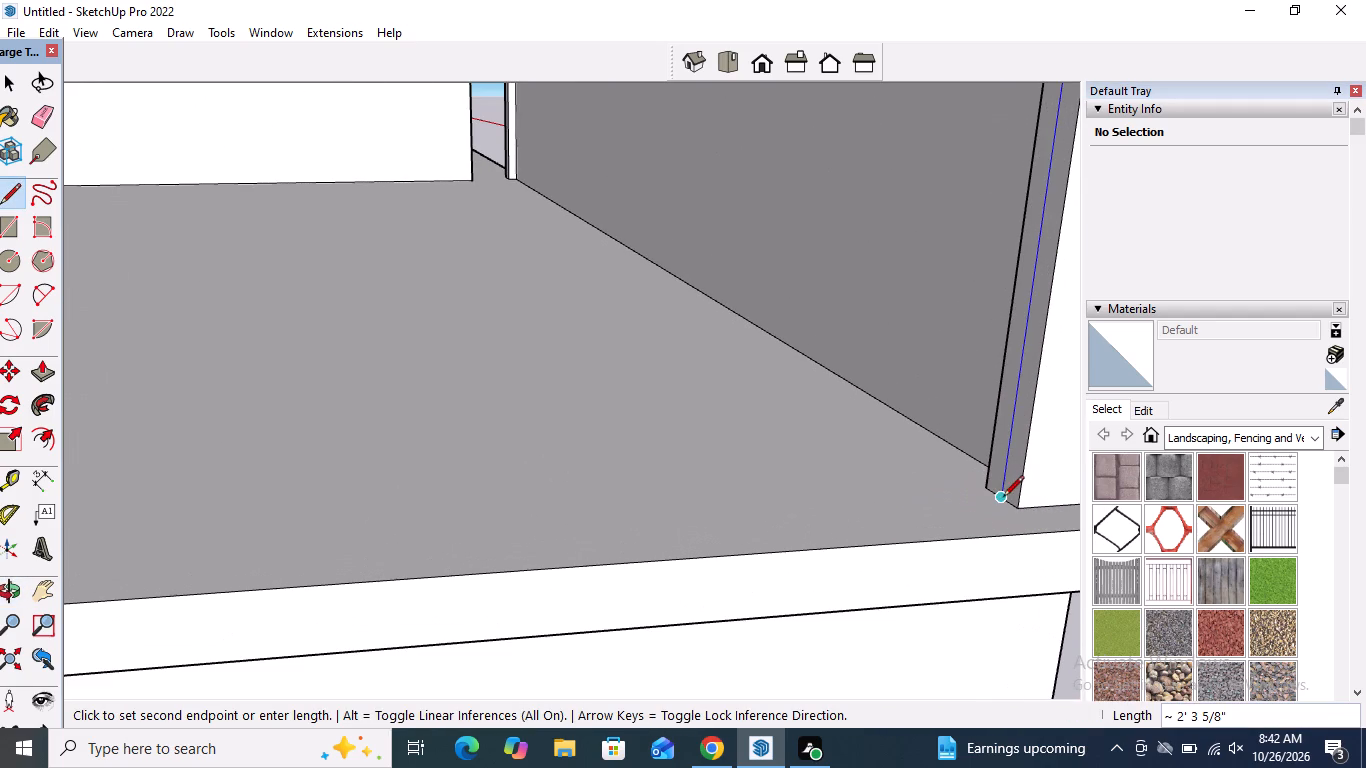
pyautogui.click(1003, 496)
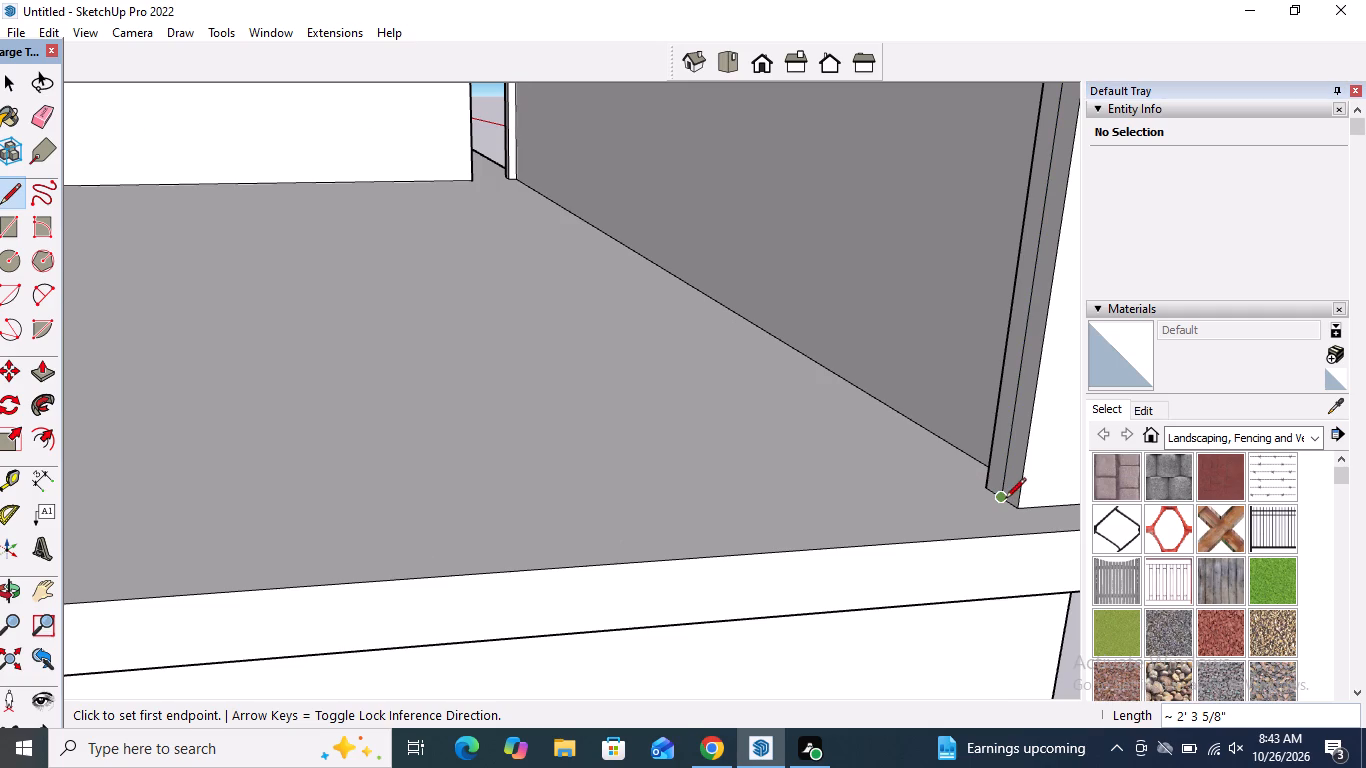
# Draw a line about 5' 10 11/16" along the balcony slab from the corner post's base midpoint to the siding wall.
pyautogui.click(1003, 500)
pyautogui.scroll(-17, 716, 505)
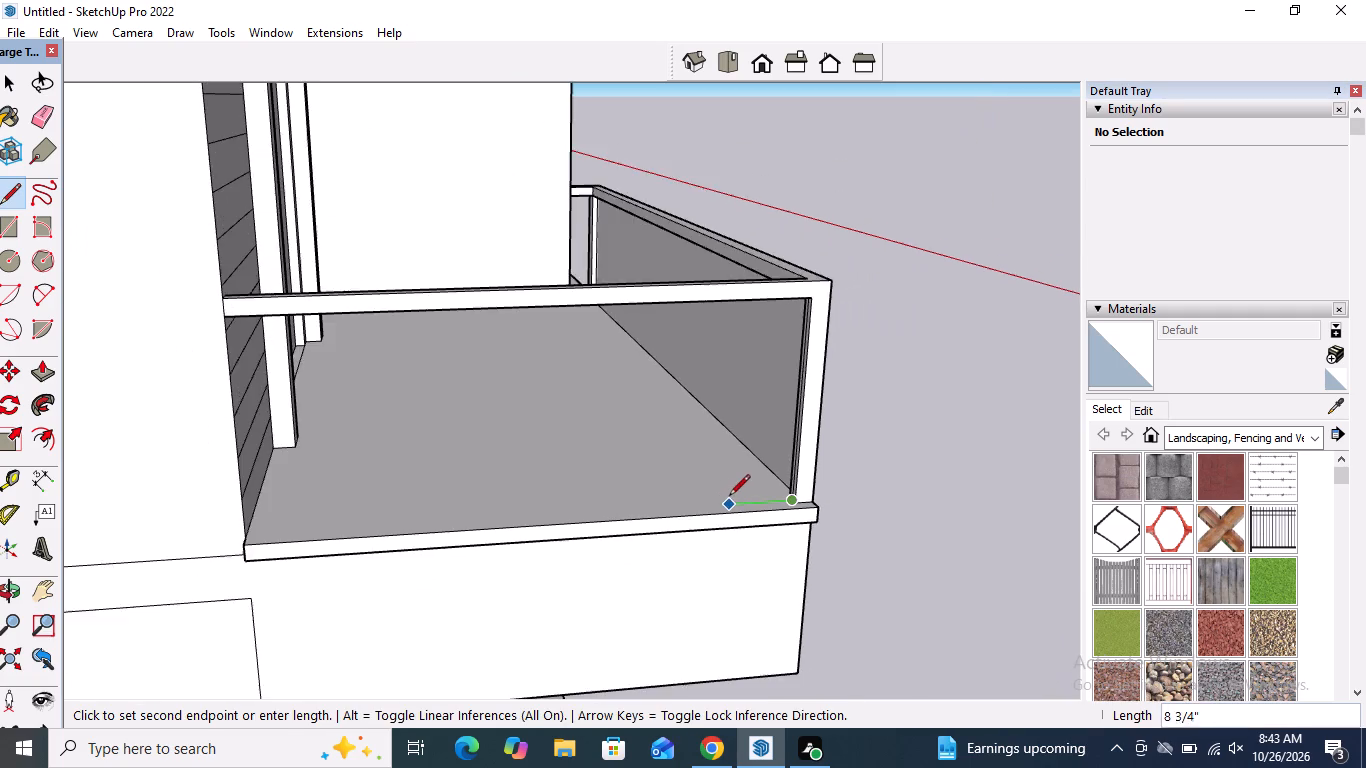
pyautogui.moveTo(729, 497); pyautogui.dragTo(611, 519, button='middle')
pyautogui.scroll(8, 193, 499)
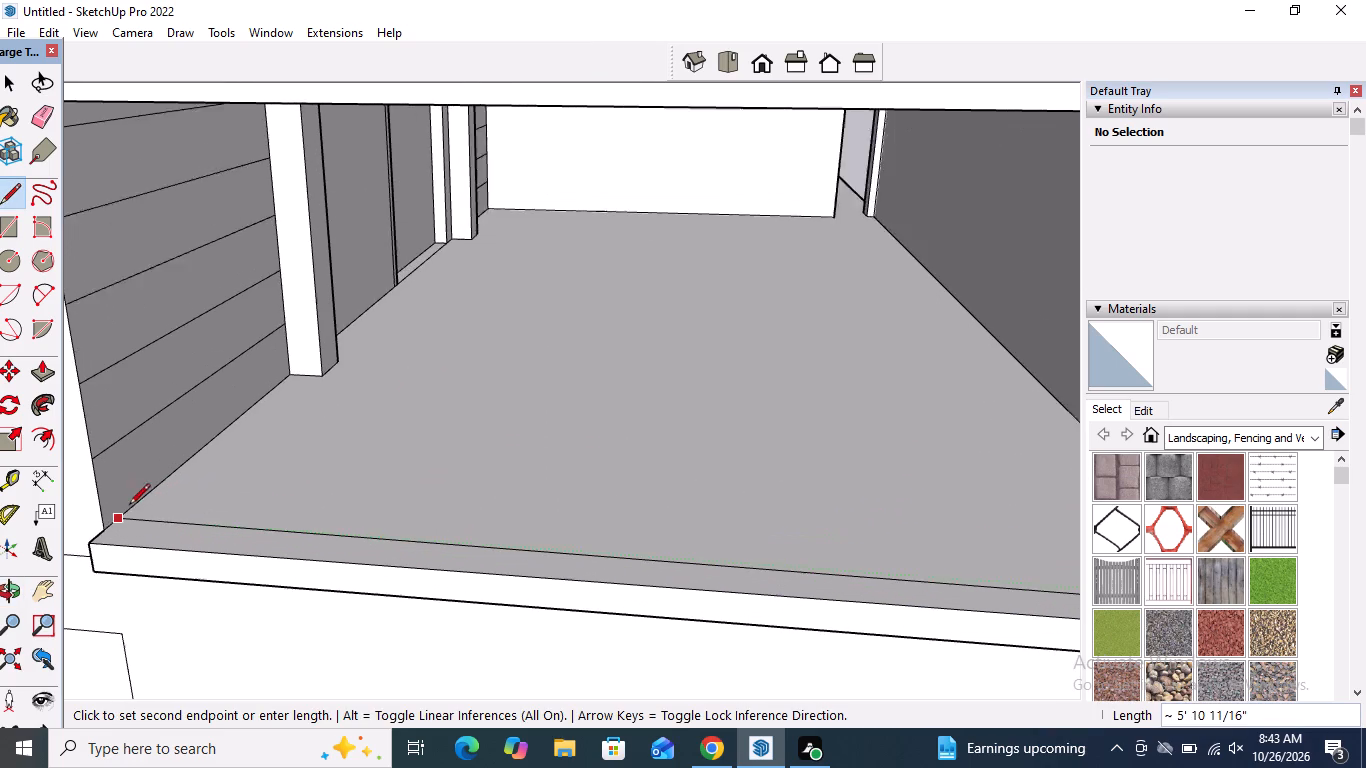
pyautogui.scroll(9, 110, 529)
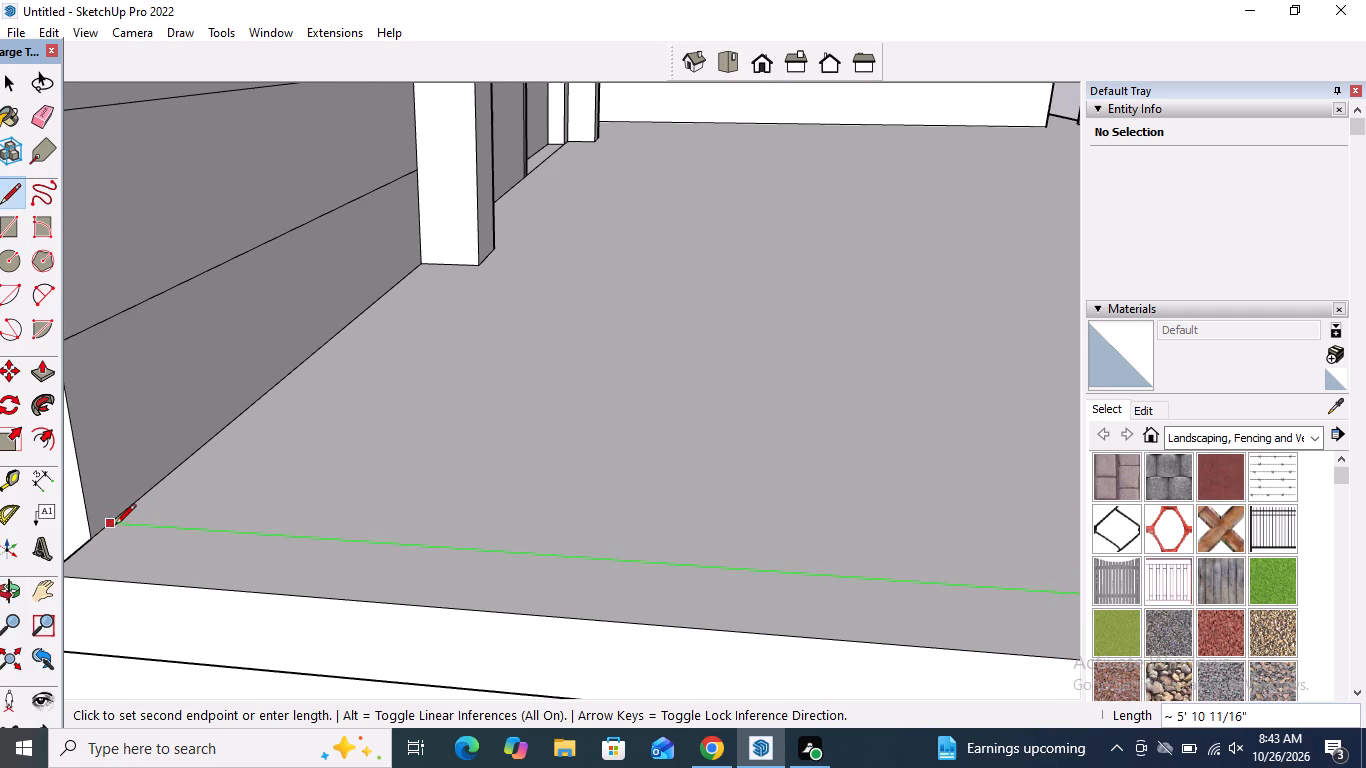
pyautogui.click(116, 523)
# Draw a vertical line about 2' 3 5/8" up the siding wall to the side handrail's underside, closing the side infill face.
pyautogui.moveTo(108, 524); pyautogui.dragTo(119, 524)
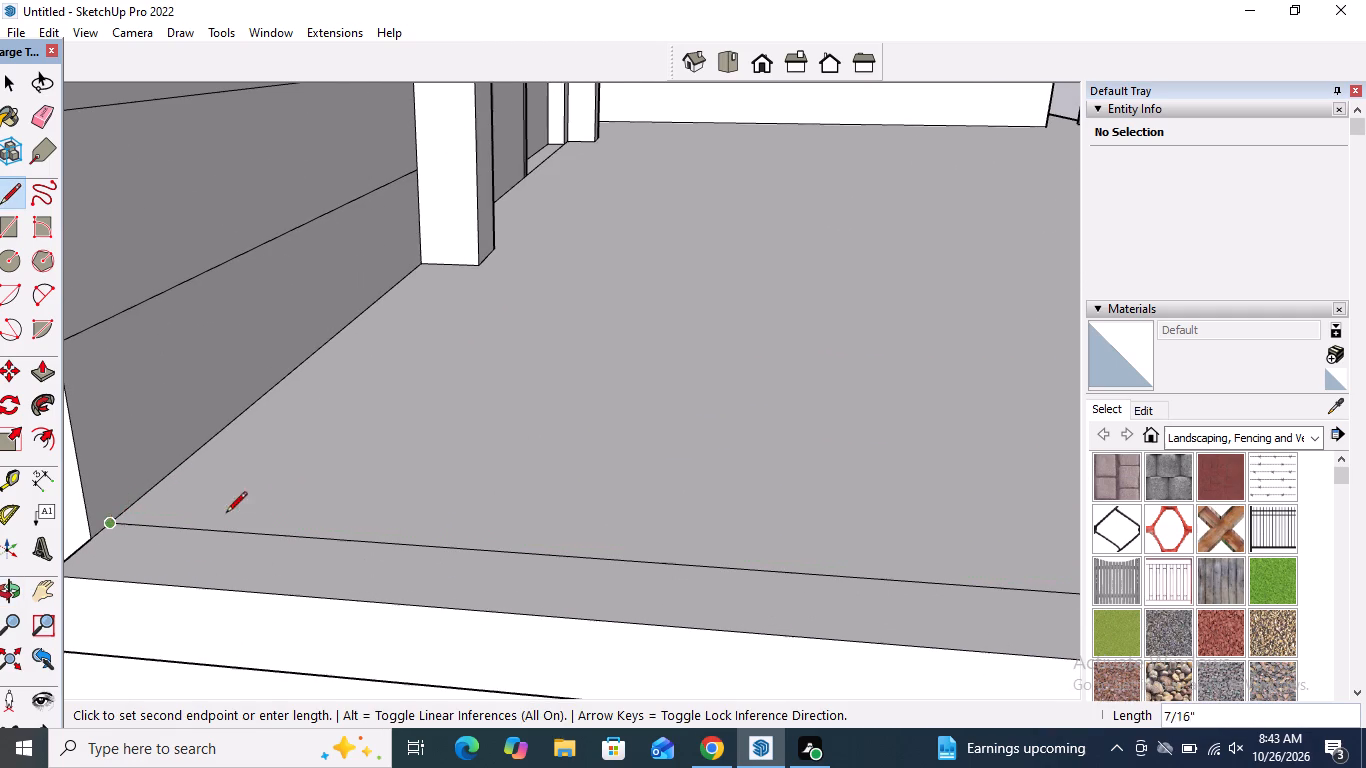
pyautogui.scroll(-17, 284, 542)
pyautogui.moveTo(286, 515); pyautogui.dragTo(255, 375, button='middle')
pyautogui.scroll(-5, 250, 425)
pyautogui.scroll(14, 235, 246)
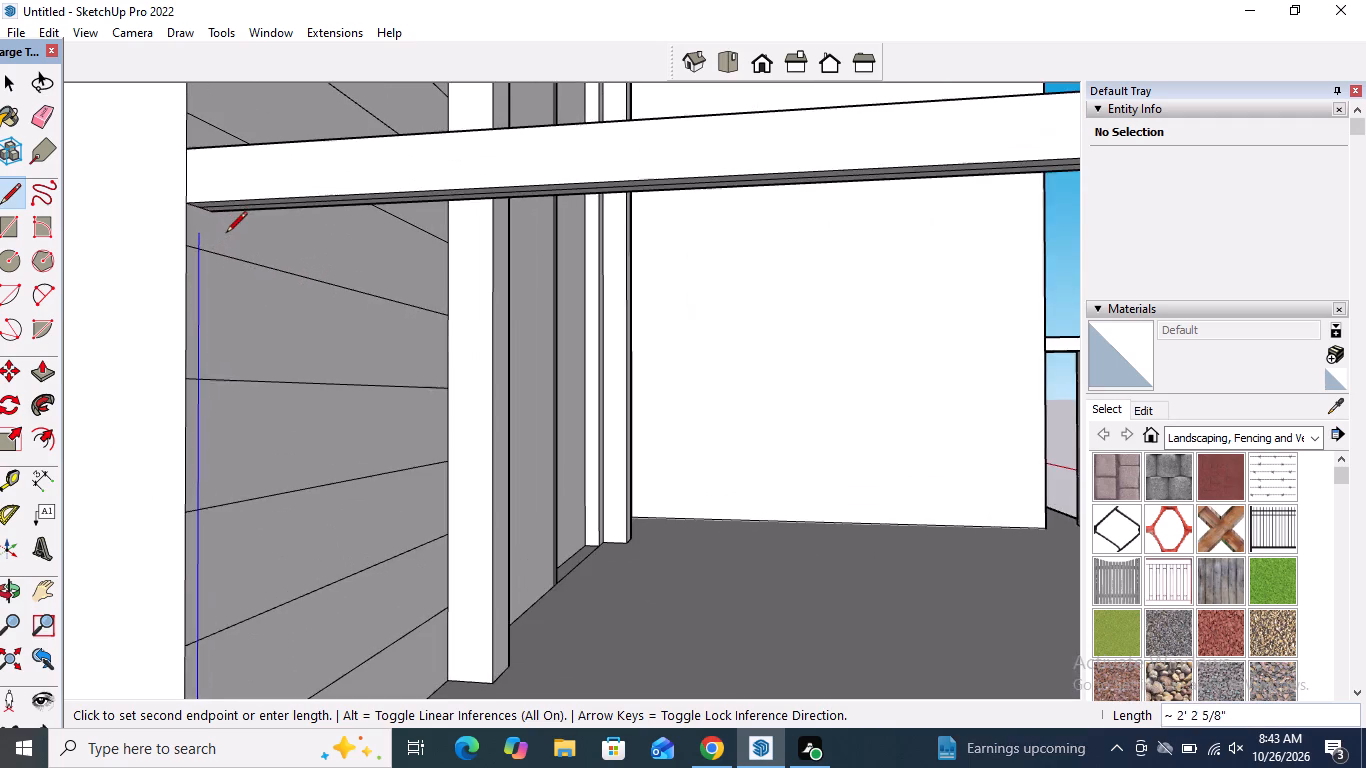
pyautogui.moveTo(224, 228); pyautogui.dragTo(214, 176, button='middle')
pyautogui.scroll(8, 214, 178)
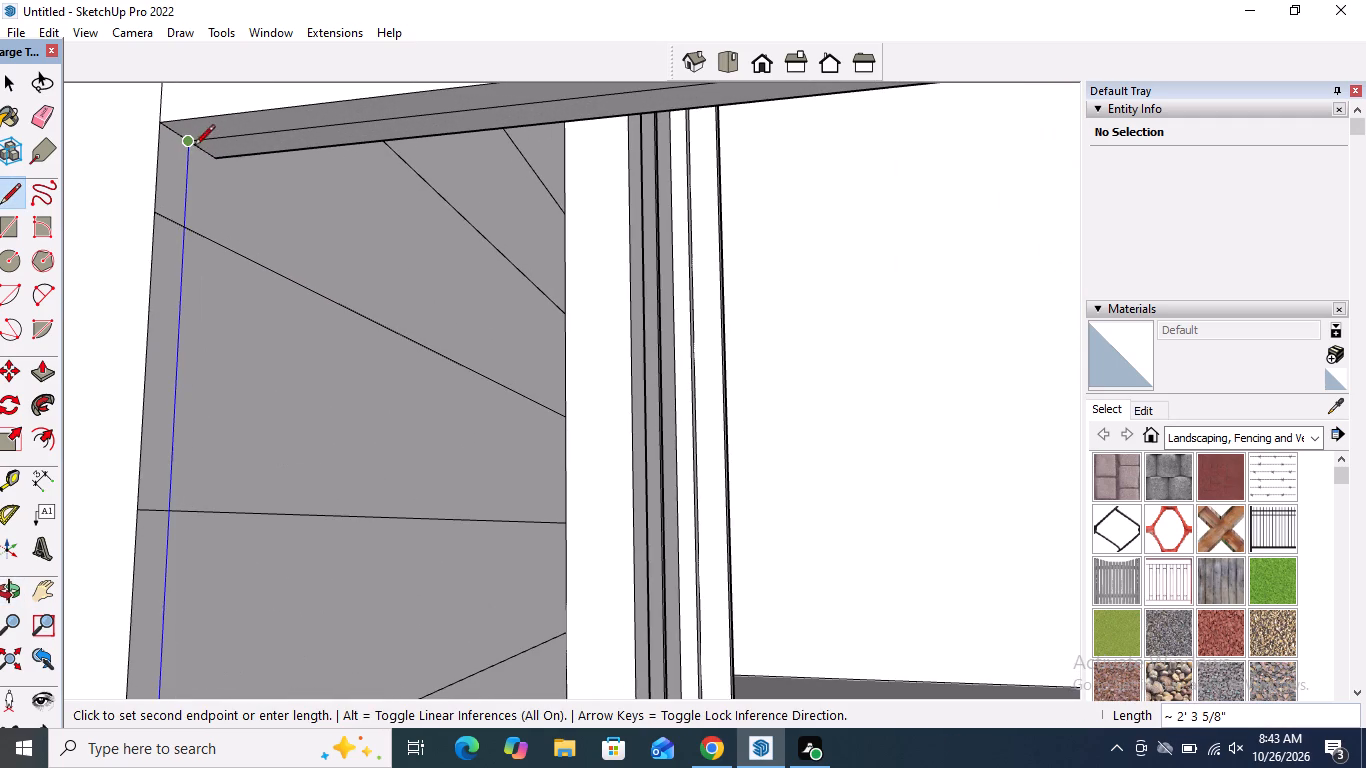
pyautogui.click(193, 143)
pyautogui.press('space')
# Switch the materials library to the Glass and Mirrors collection.
pyautogui.scroll(-6, 242, 242)
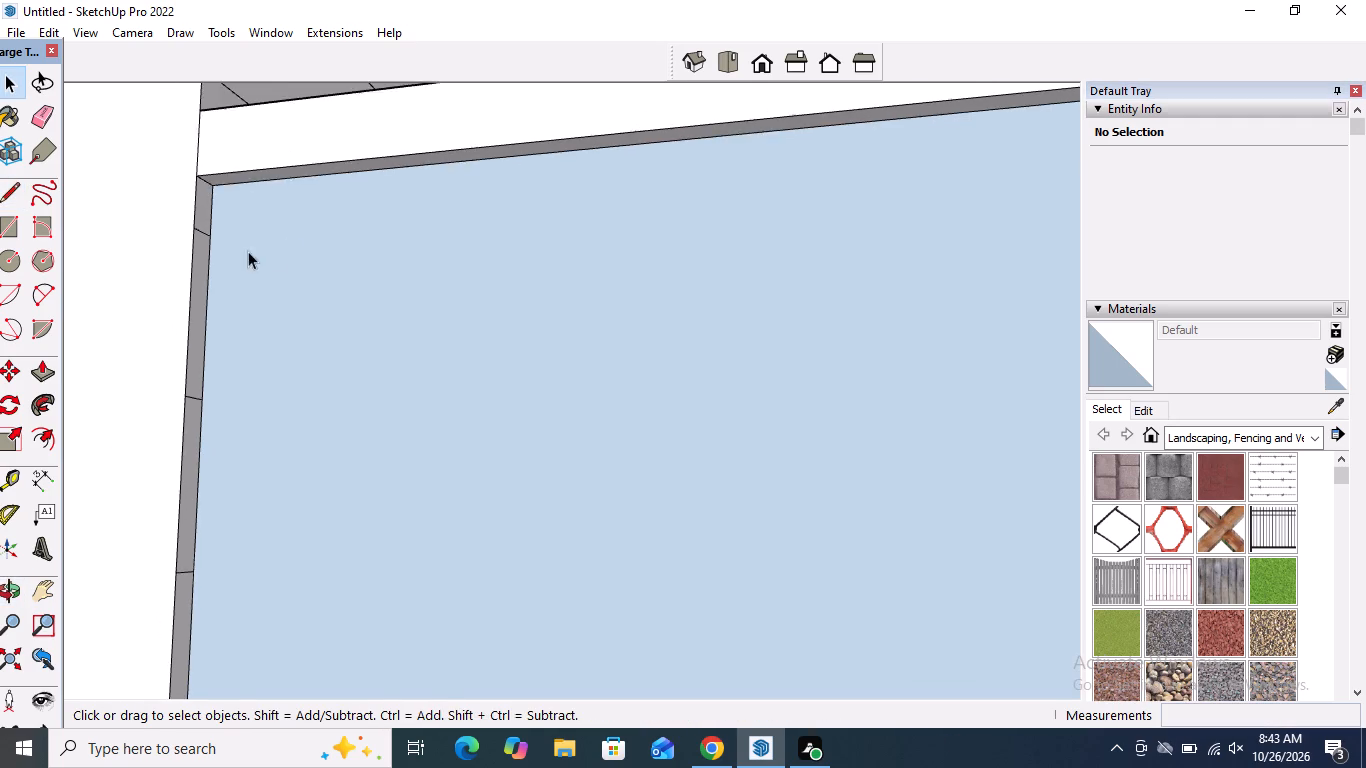
pyautogui.scroll(-20, 290, 242)
pyautogui.scroll(-10, 290, 242)
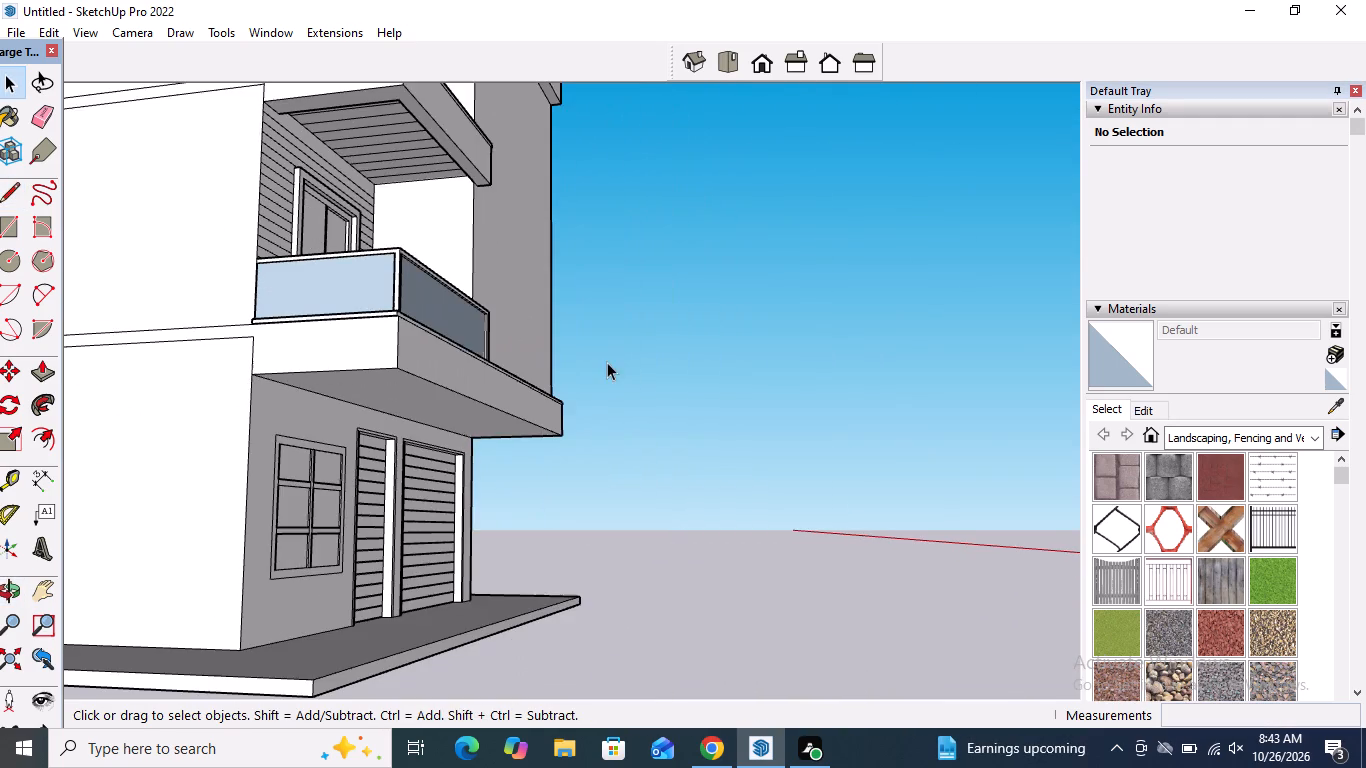
pyautogui.moveTo(604, 344); pyautogui.dragTo(245, 478, button='middle')
pyautogui.scroll(-2, 326, 431)
pyautogui.scroll(2, 412, 352)
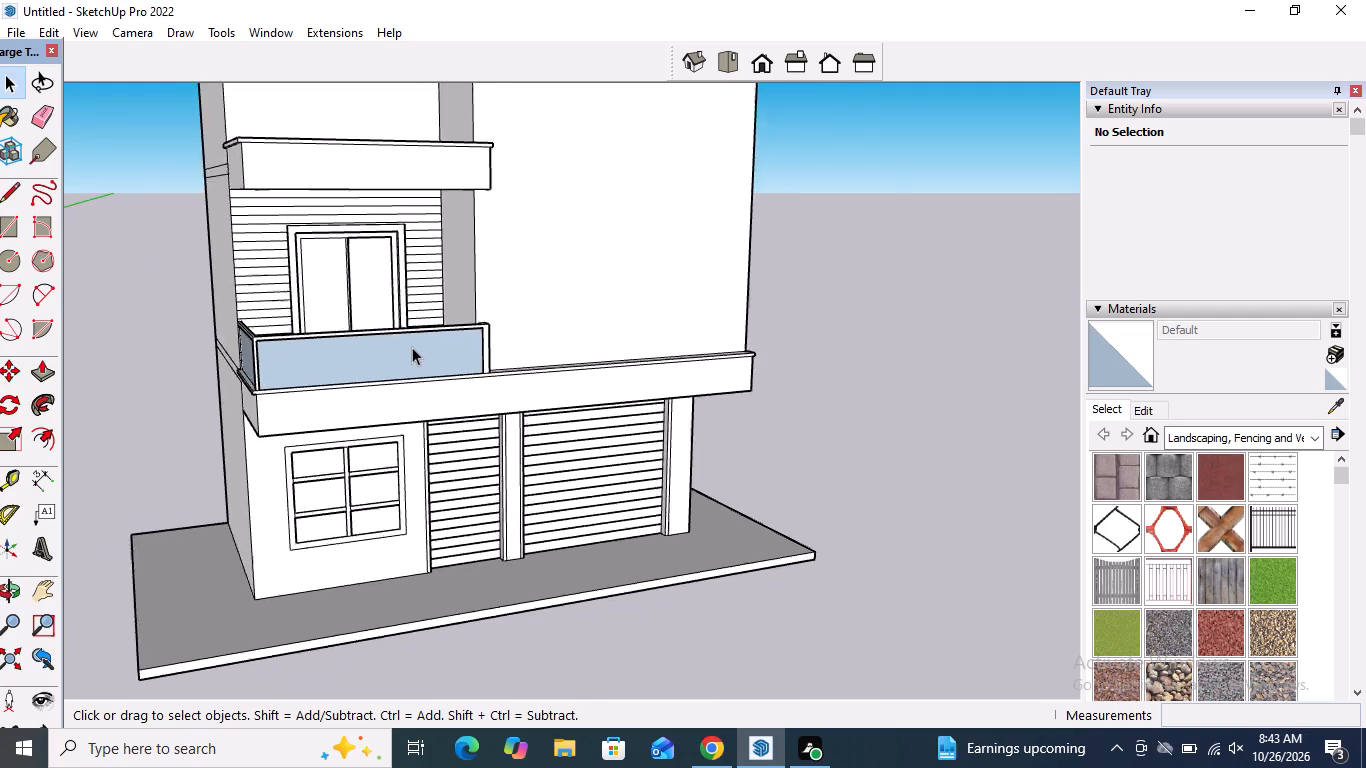
pyautogui.scroll(5, 412, 347)
pyautogui.click(1272, 431)
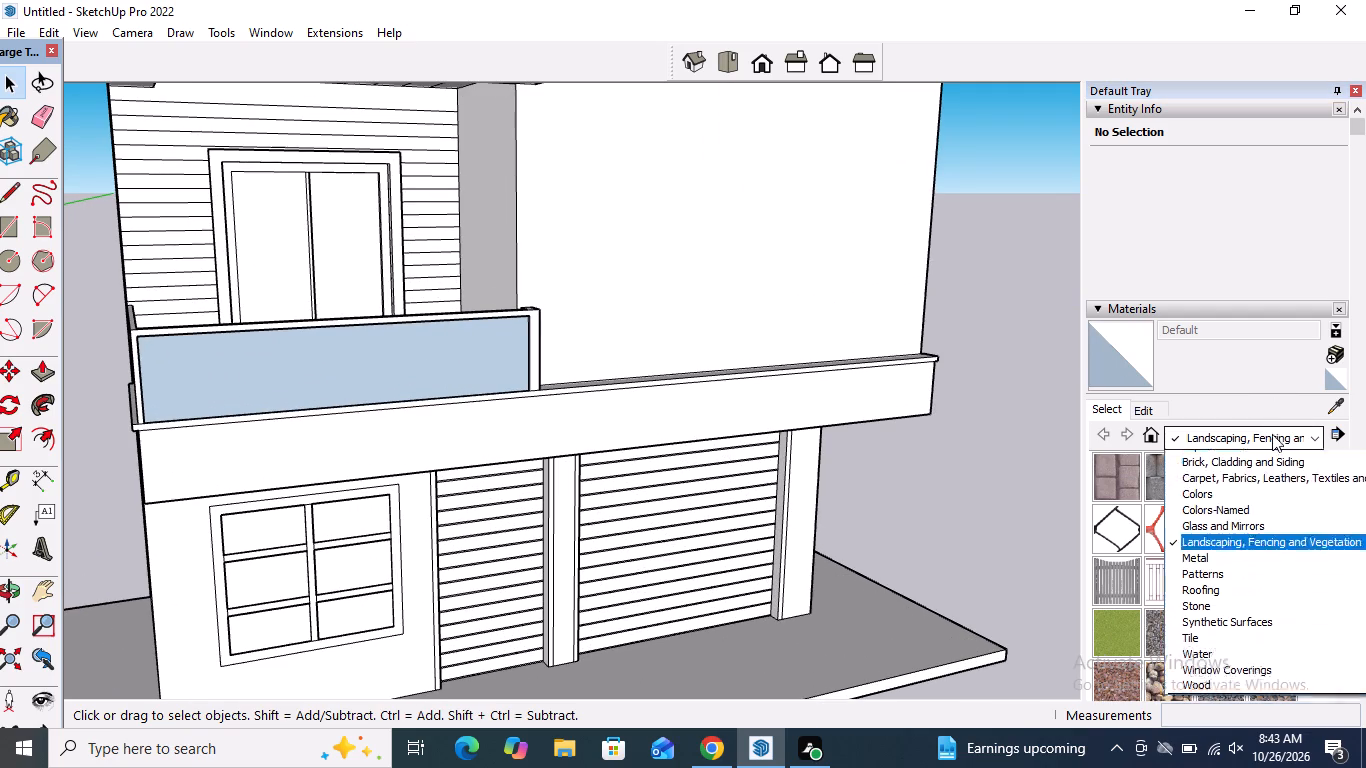
pyautogui.click(1226, 542)
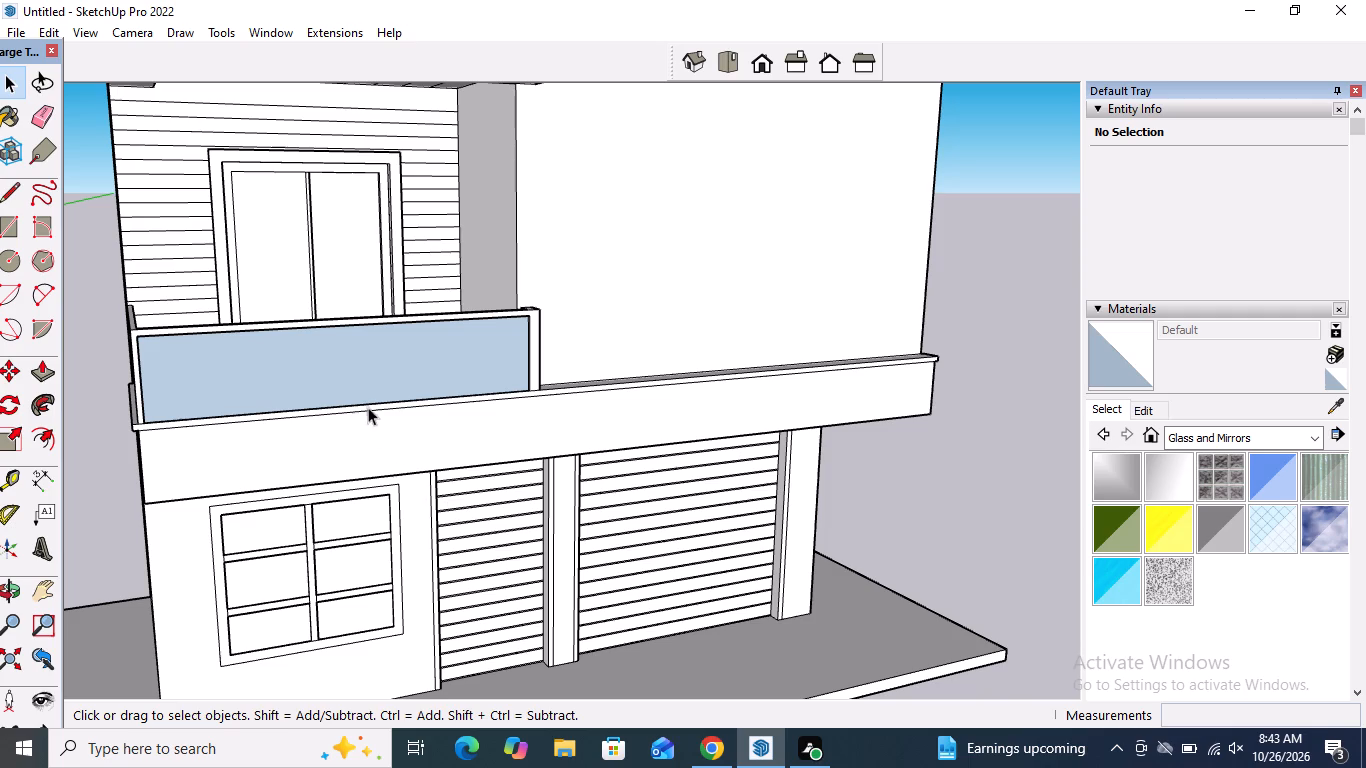
# Delete the infill face of the balcony's front railing.
pyautogui.click(340, 385)
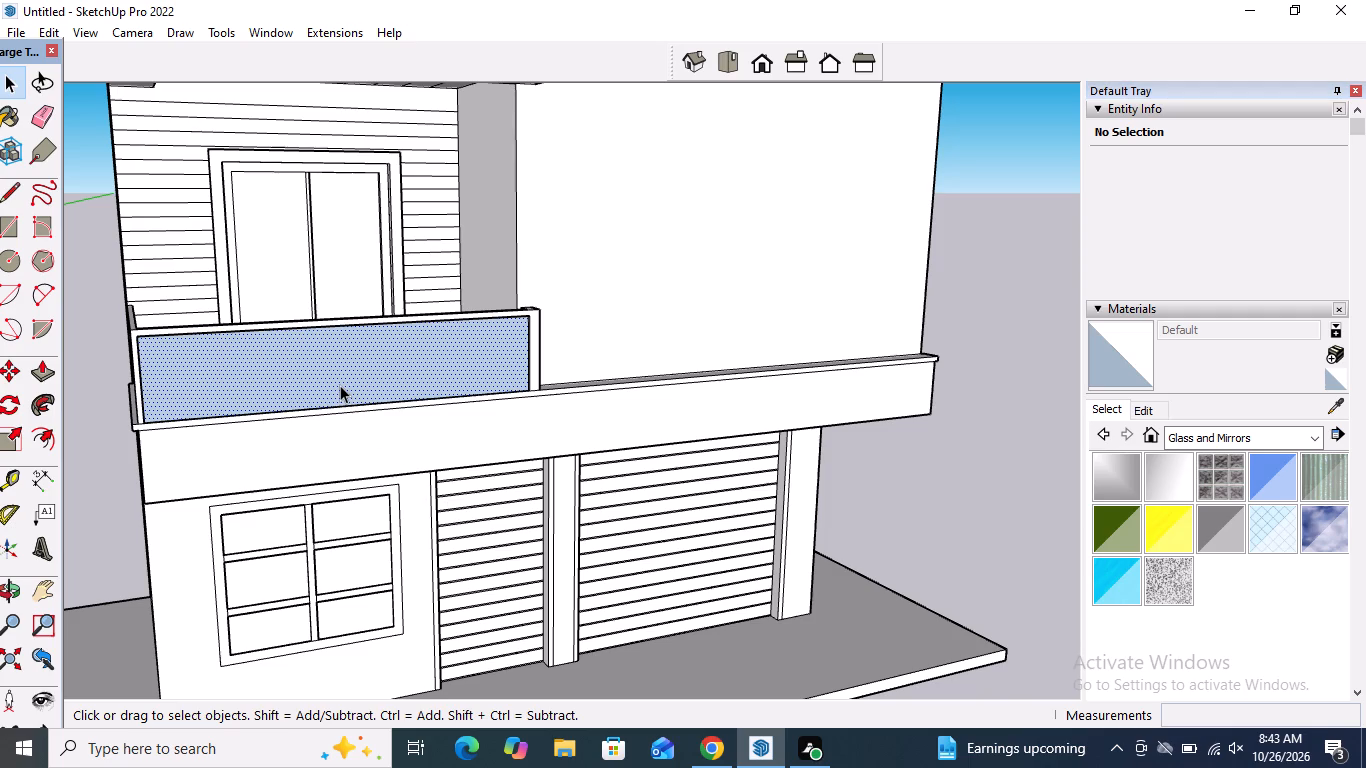
pyautogui.press('Delete')
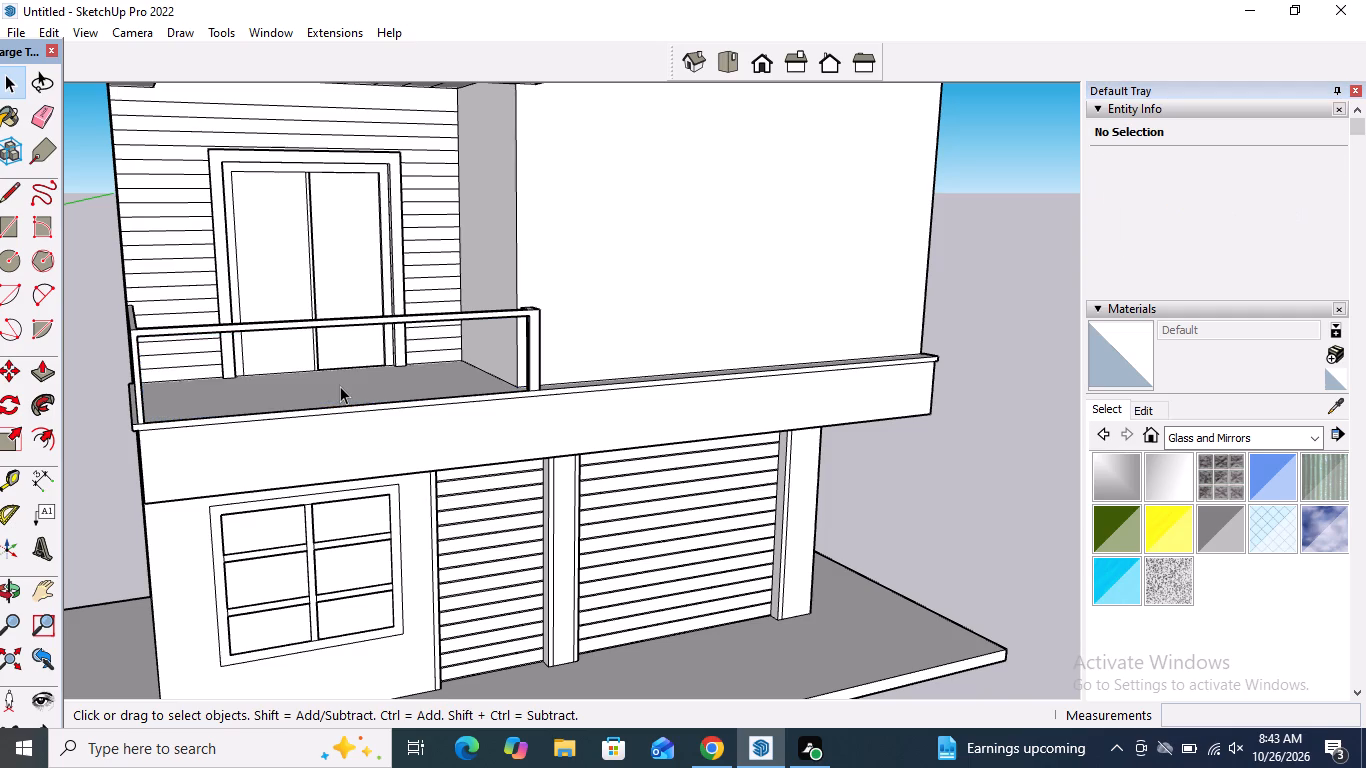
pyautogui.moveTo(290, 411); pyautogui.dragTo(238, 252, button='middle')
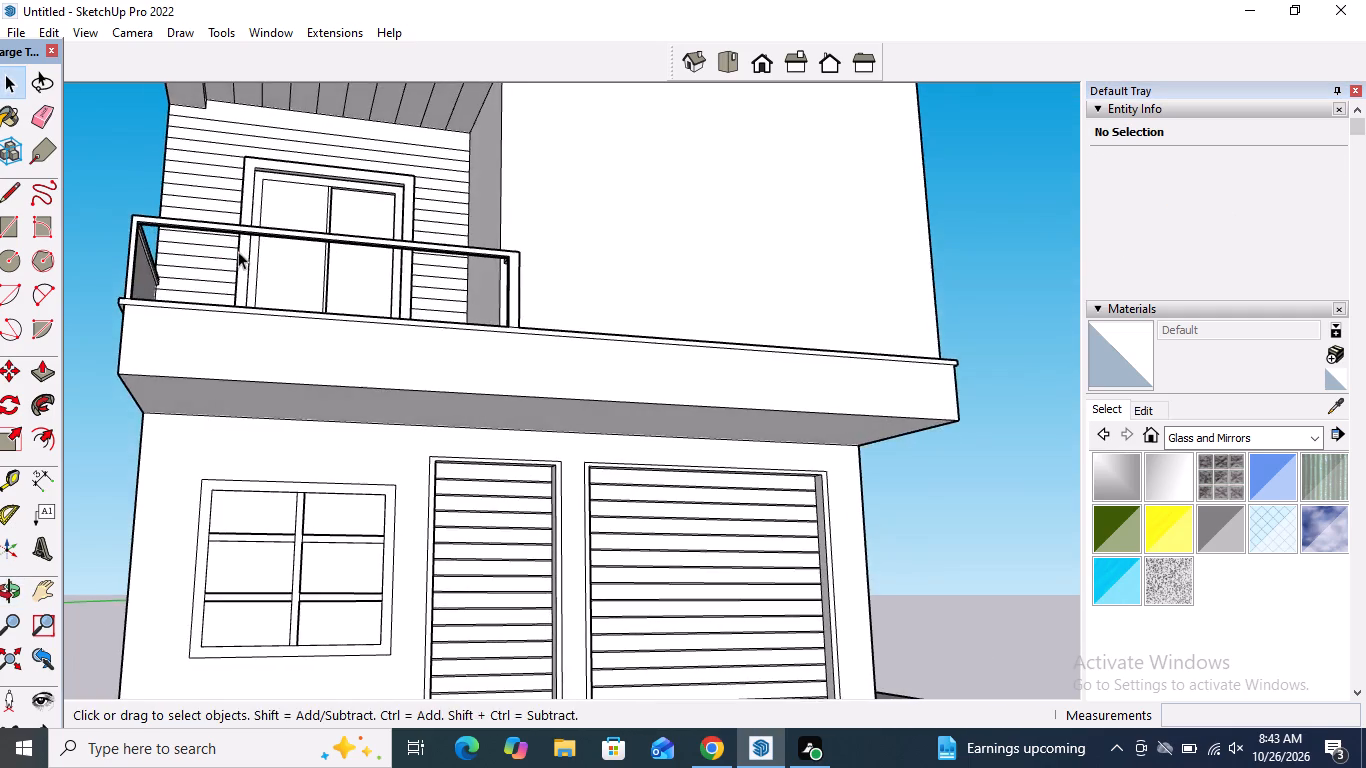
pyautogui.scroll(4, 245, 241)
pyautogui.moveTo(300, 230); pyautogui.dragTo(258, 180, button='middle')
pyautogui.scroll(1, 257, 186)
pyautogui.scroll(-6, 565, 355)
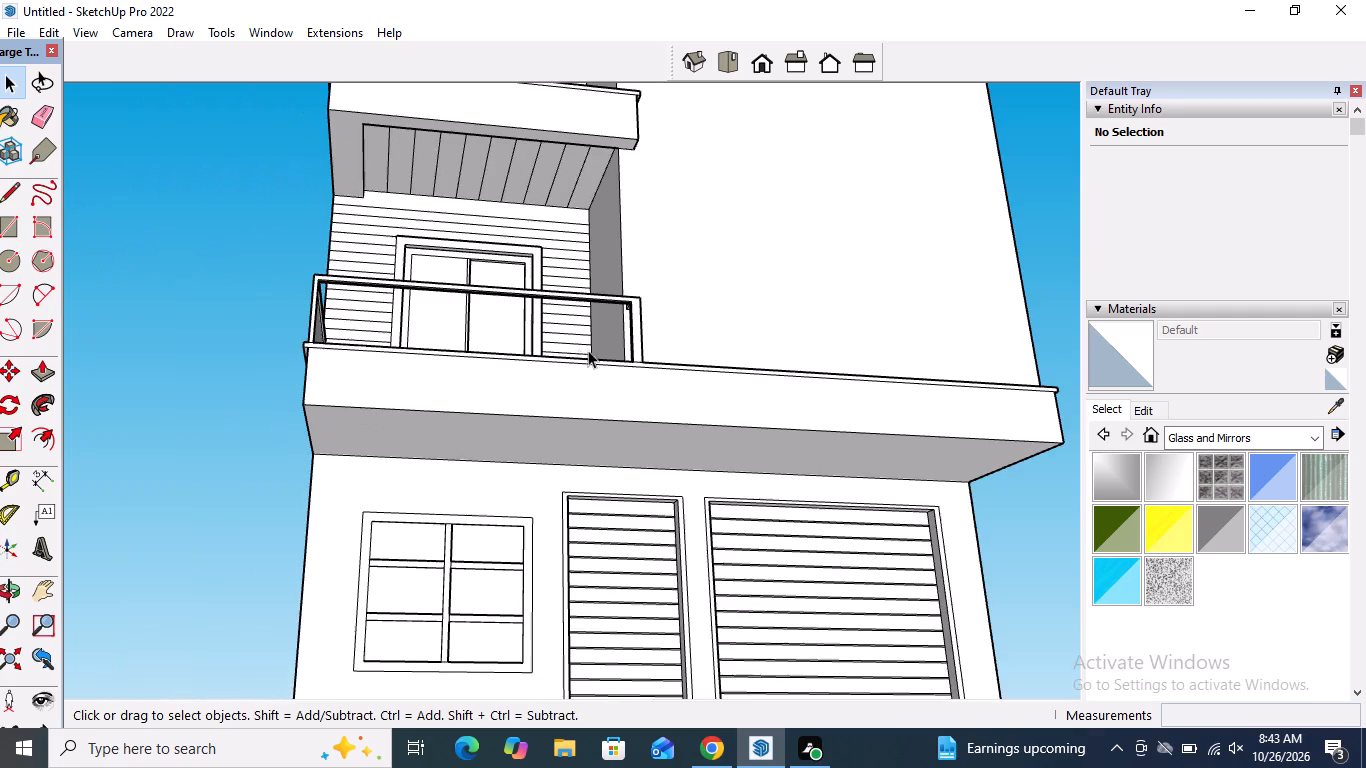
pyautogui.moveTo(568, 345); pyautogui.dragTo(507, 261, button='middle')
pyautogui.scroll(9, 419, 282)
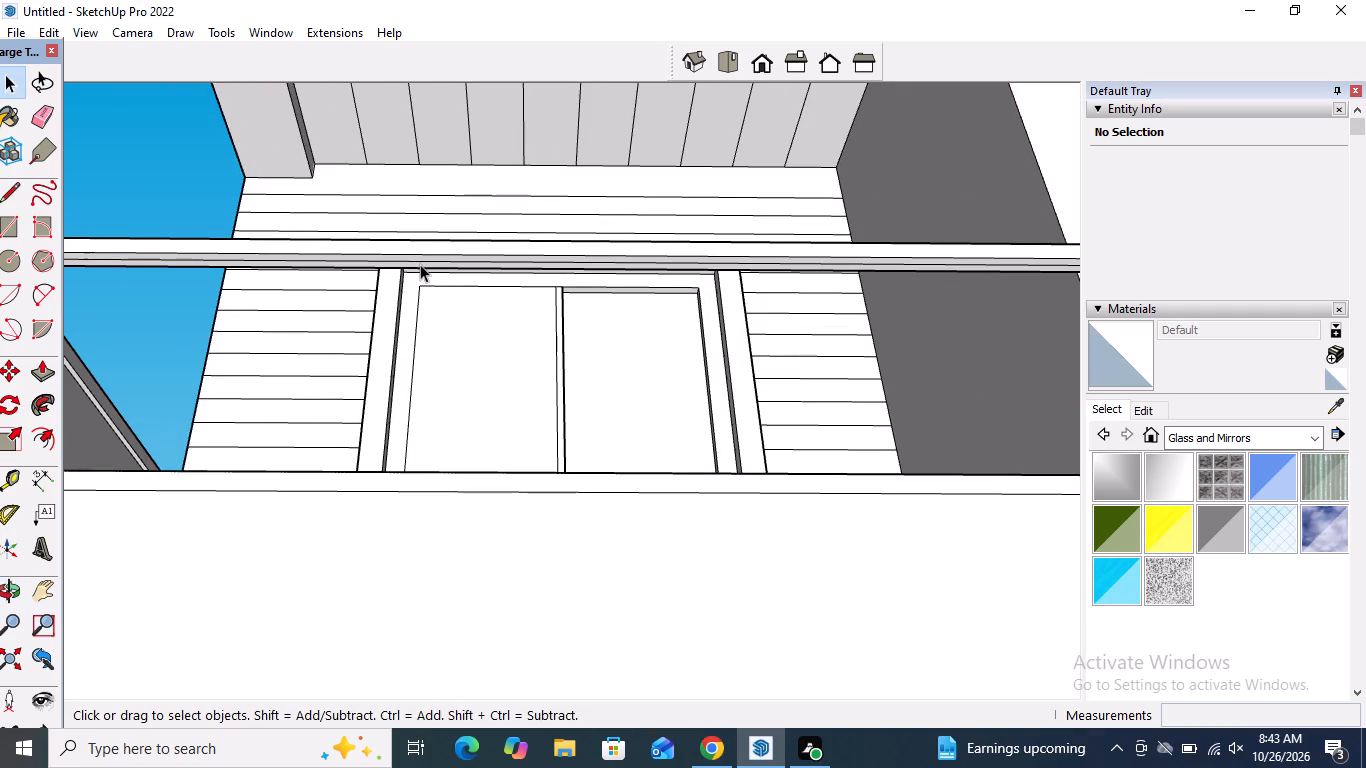
# Delete the centre line running along the underside of the balcony's front handrail.
pyautogui.click(420, 262)
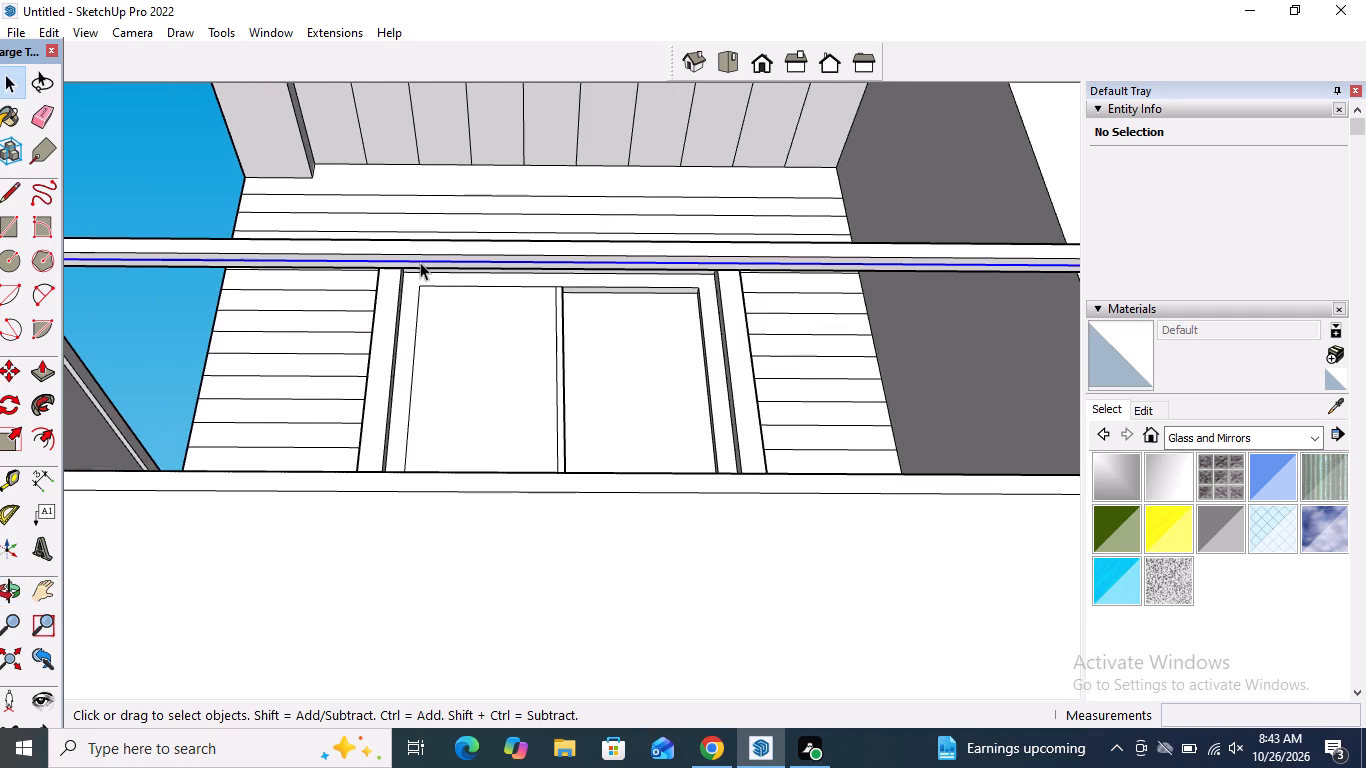
pyautogui.press('Delete')
# Examine the front railing opening and the end corner post where it meets the balcony slab.
pyautogui.scroll(-5, 476, 183)
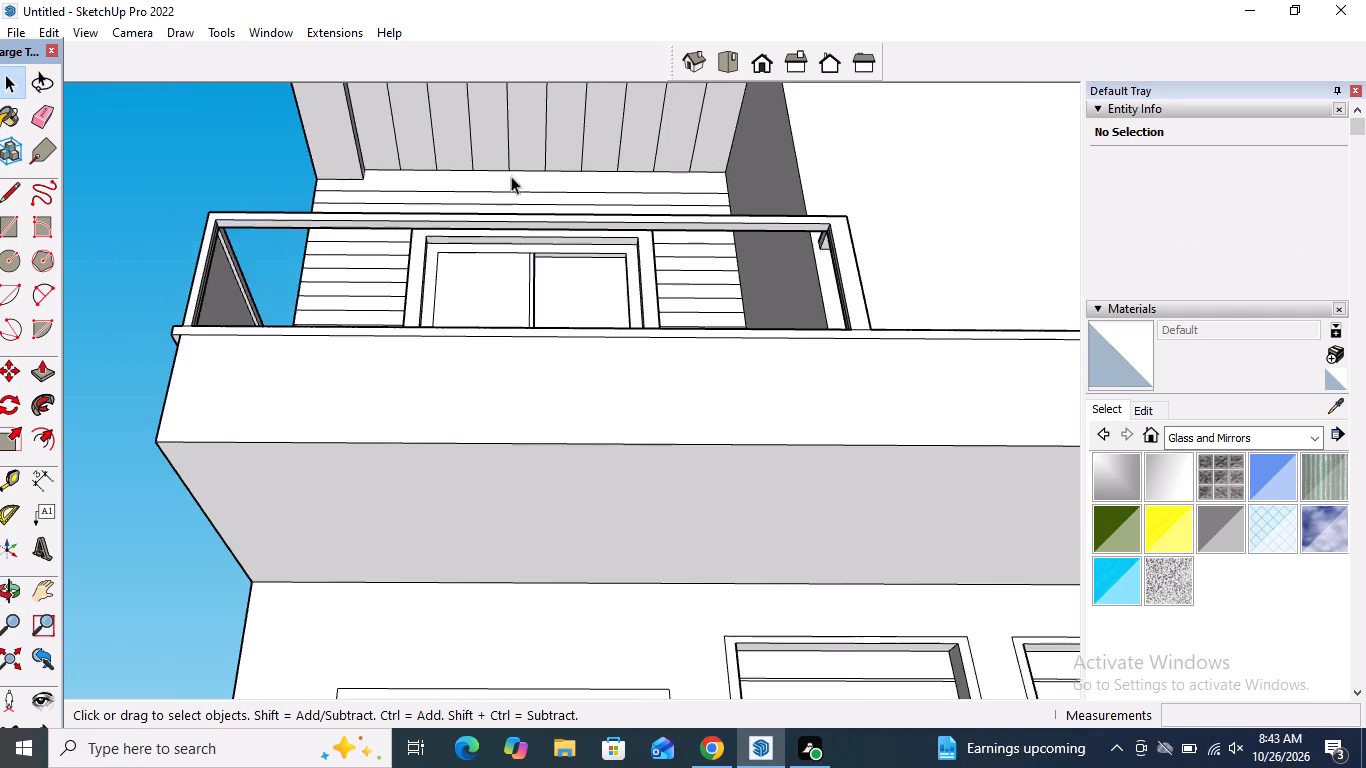
pyautogui.scroll(-4, 511, 176)
pyautogui.moveTo(523, 237); pyautogui.dragTo(544, 701, button='middle')
pyautogui.scroll(9, 693, 476)
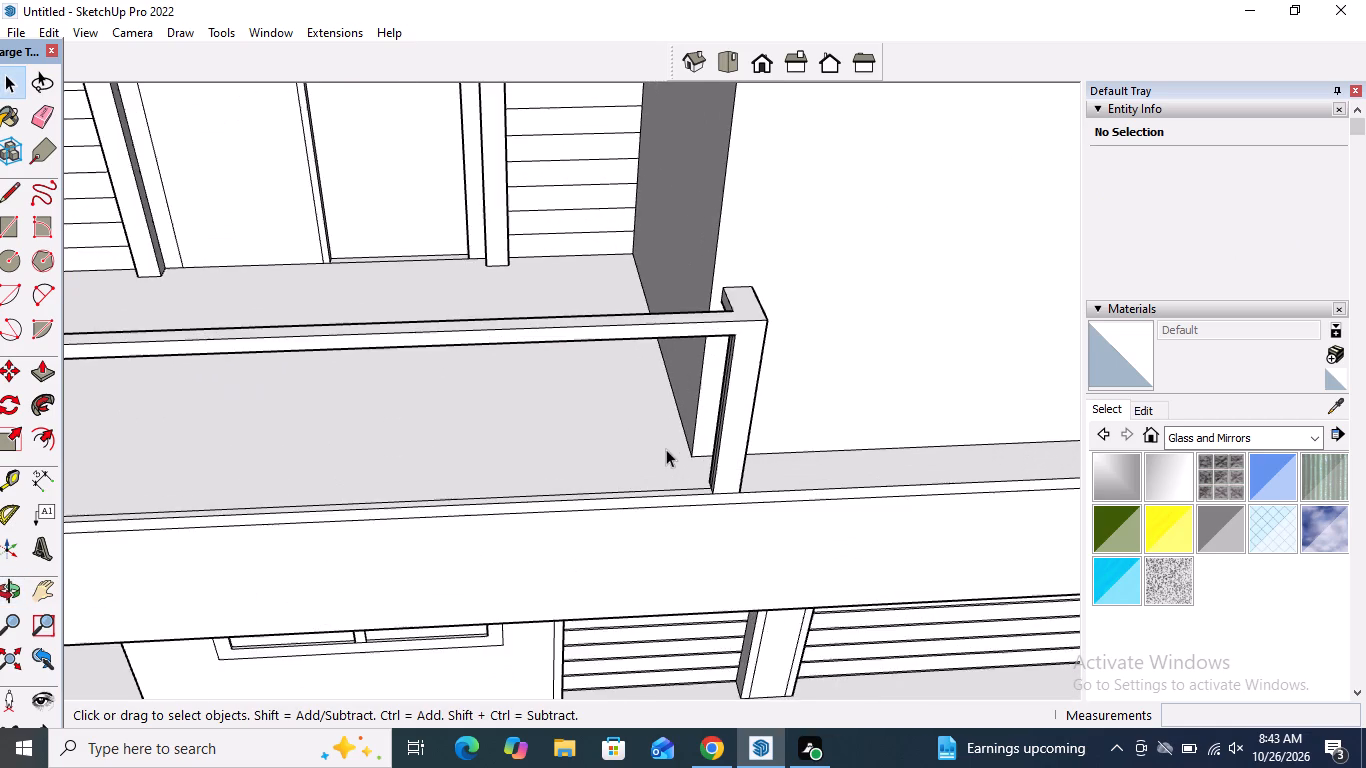
pyautogui.scroll(11, 692, 472)
pyautogui.moveTo(721, 507); pyautogui.dragTo(751, 541, button='middle')
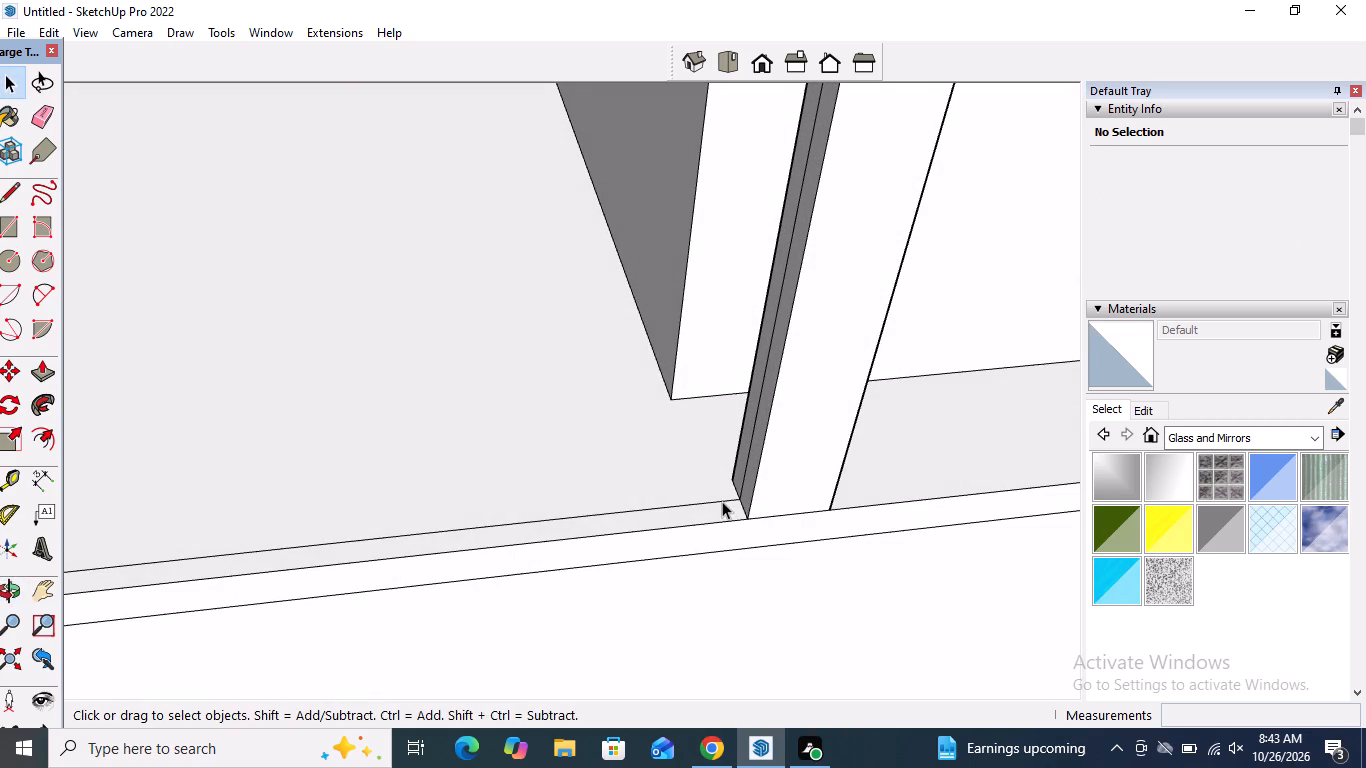
pyautogui.scroll(-5, 707, 526)
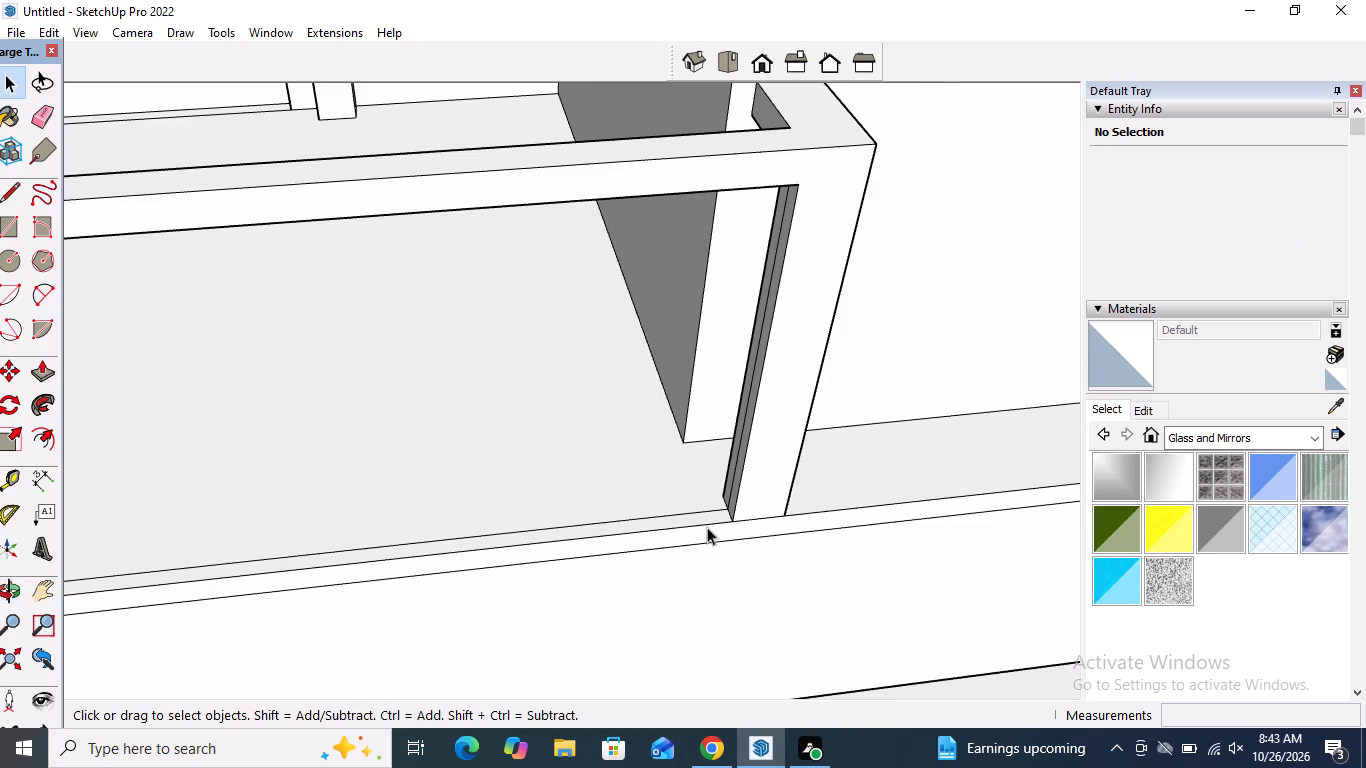
pyautogui.moveTo(710, 520); pyautogui.dragTo(695, 442, button='middle')
pyautogui.scroll(-4, 788, 483)
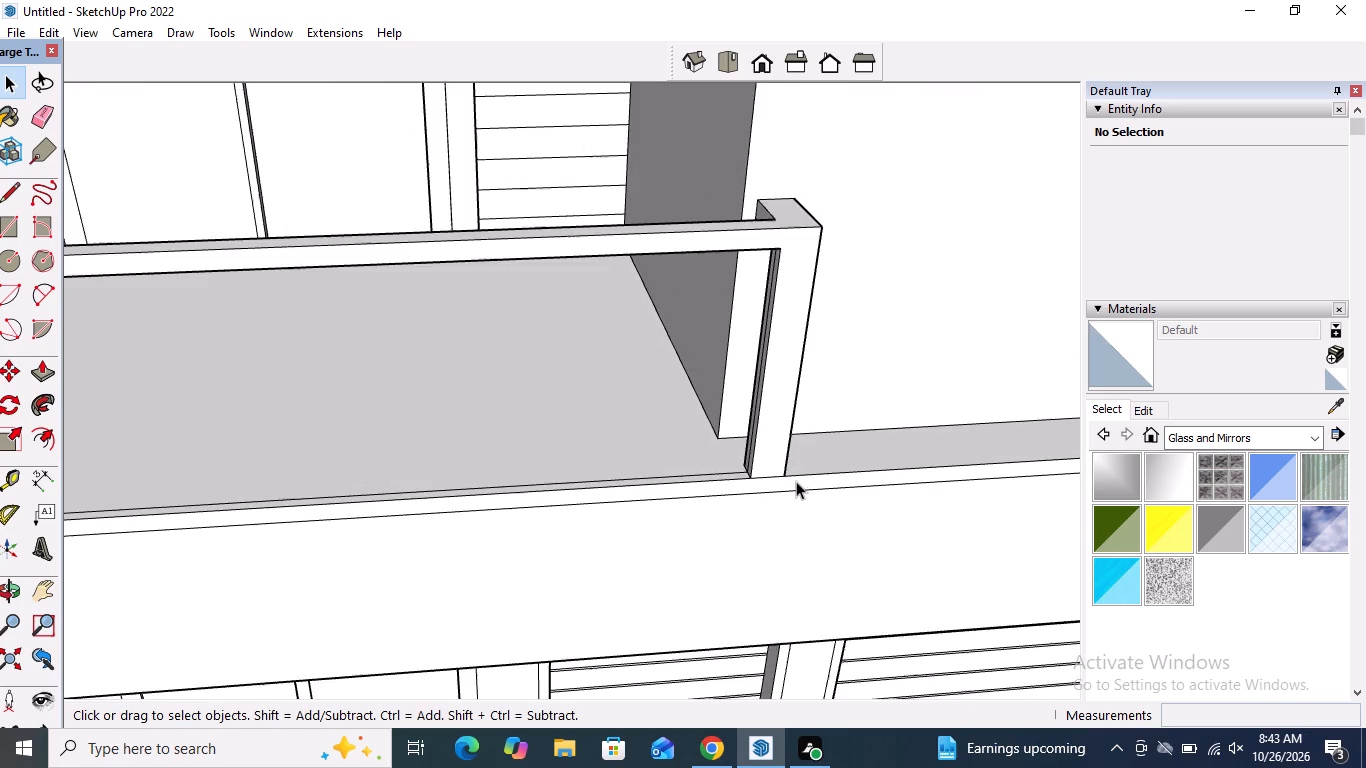
pyautogui.scroll(-7, 796, 481)
pyautogui.scroll(-1, 558, 499)
# Draw two parallel lines about 2 7/16" long across the front handrail's underside, outlining a narrow intermediate post profile.
pyautogui.moveTo(555, 494); pyautogui.dragTo(602, 388, button='middle')
pyautogui.scroll(-5, 413, 444)
pyautogui.moveTo(349, 417); pyautogui.dragTo(347, 183, button='middle')
pyautogui.scroll(3, 415, 158)
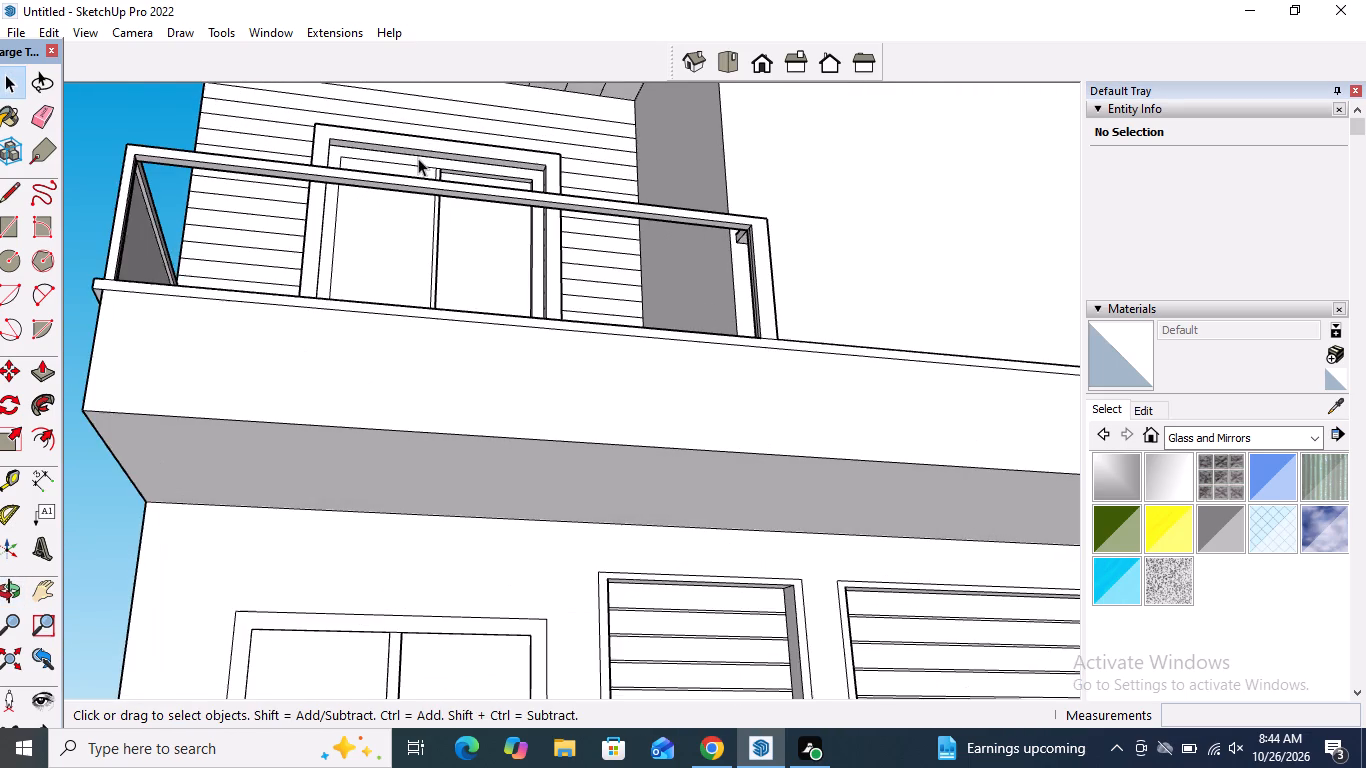
pyautogui.scroll(1, 423, 217)
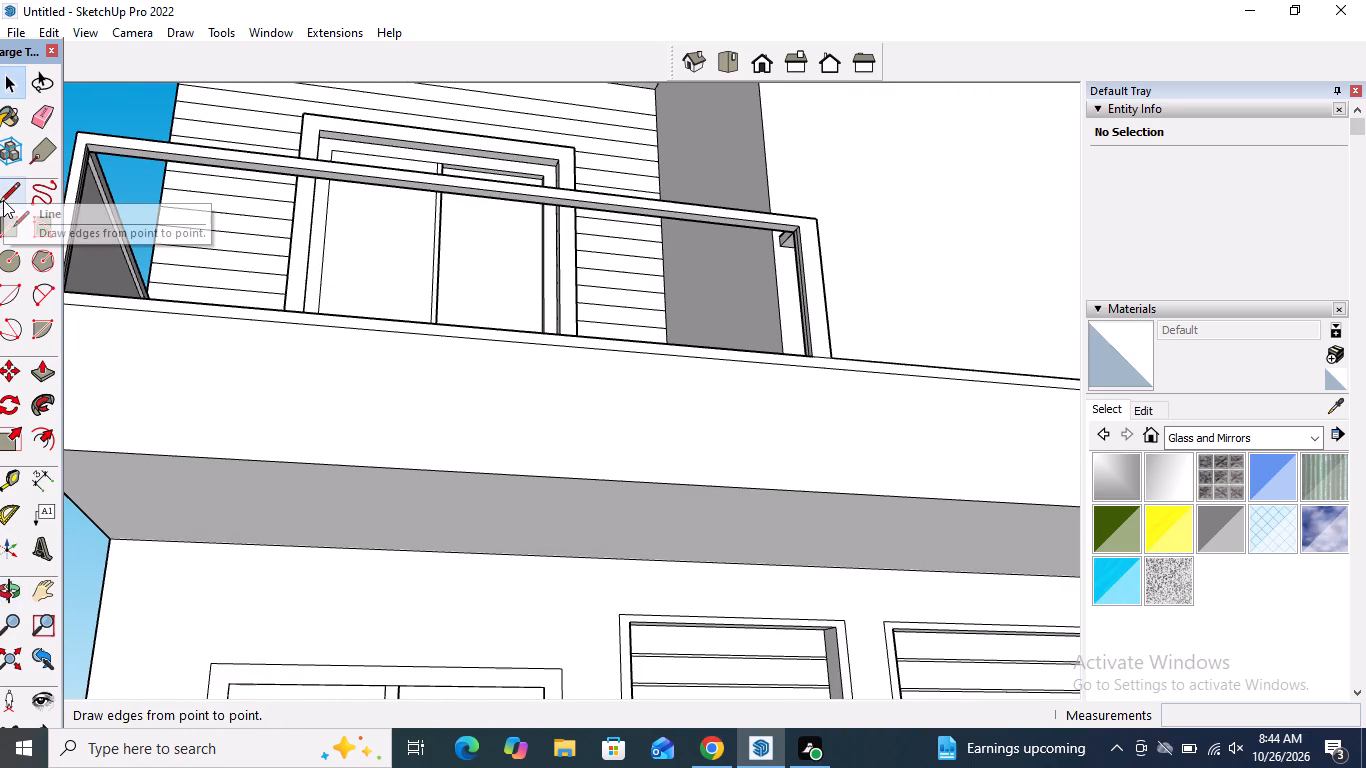
pyautogui.click(3, 200)
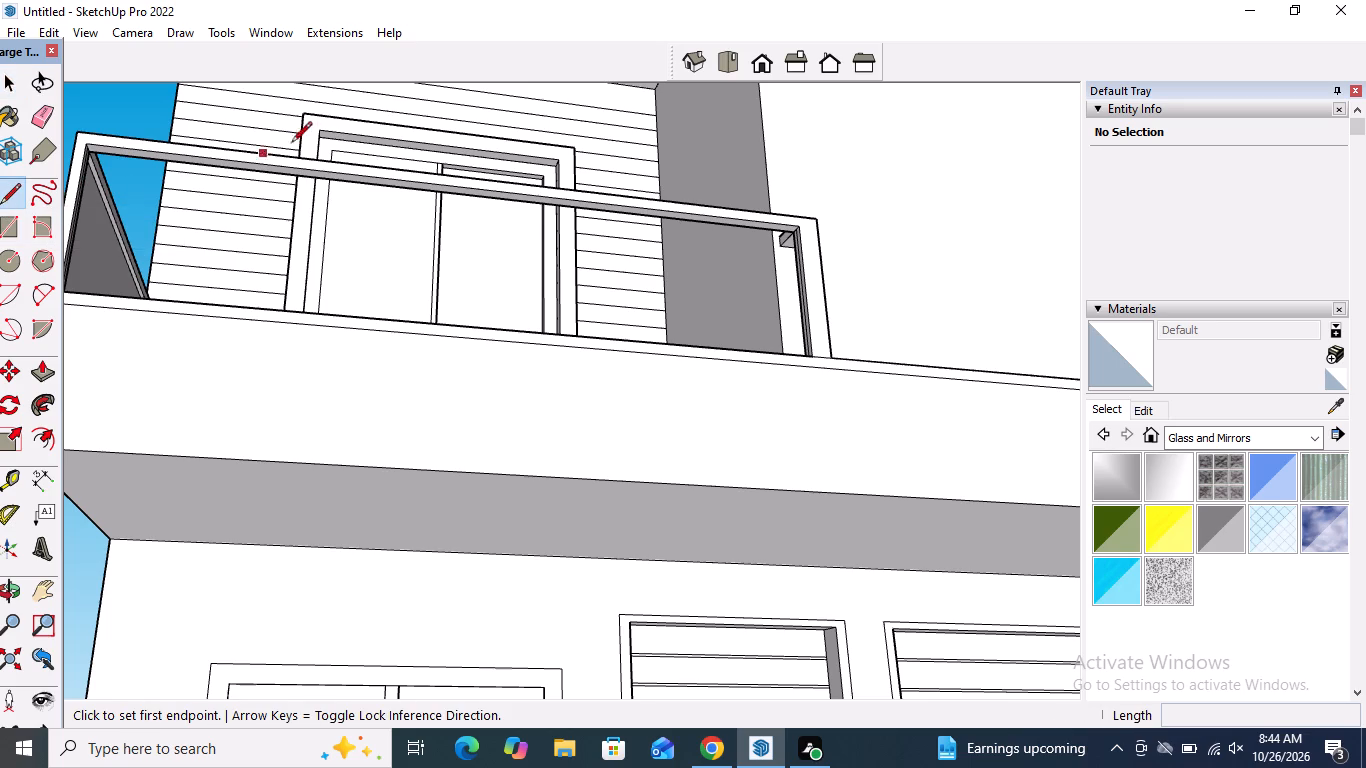
pyautogui.scroll(1, 344, 165)
pyautogui.click(339, 172)
pyautogui.scroll(4, 337, 181)
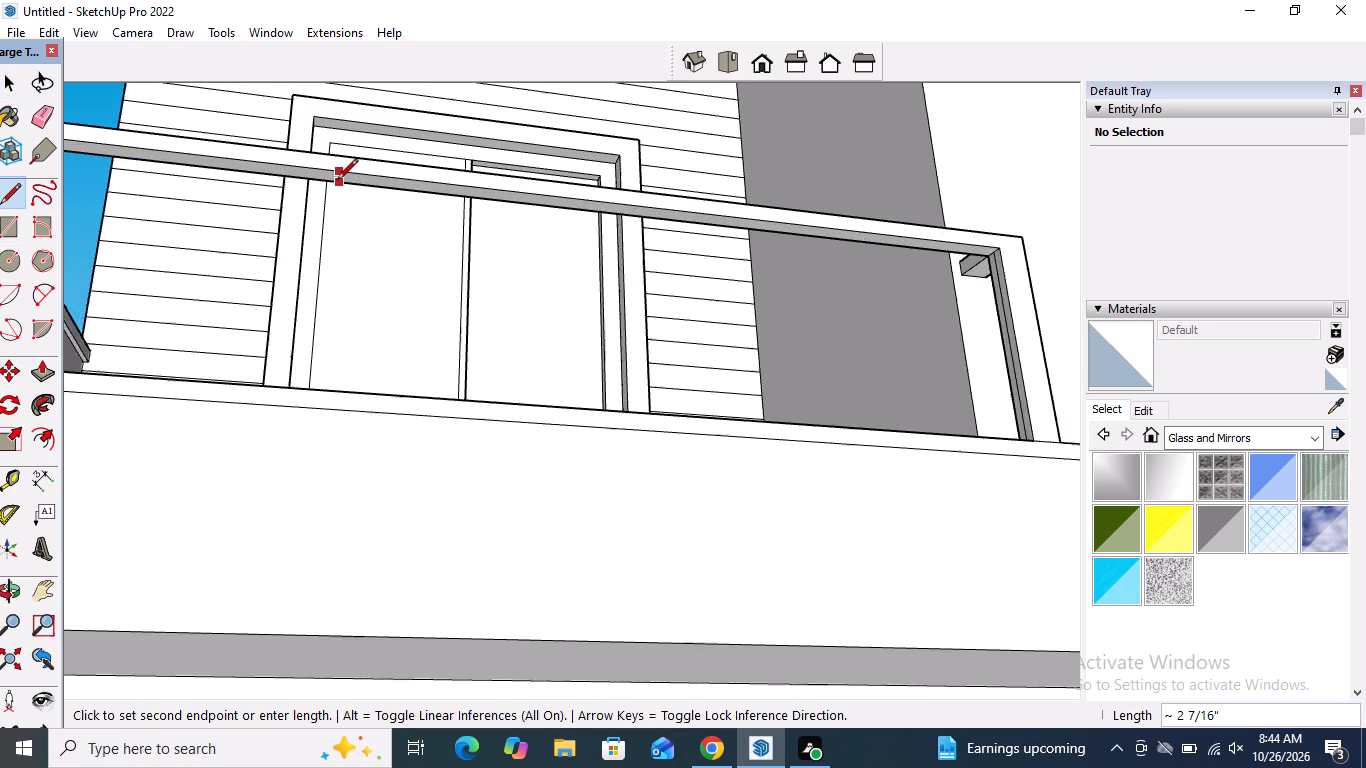
pyautogui.scroll(4, 337, 181)
pyautogui.click(336, 186)
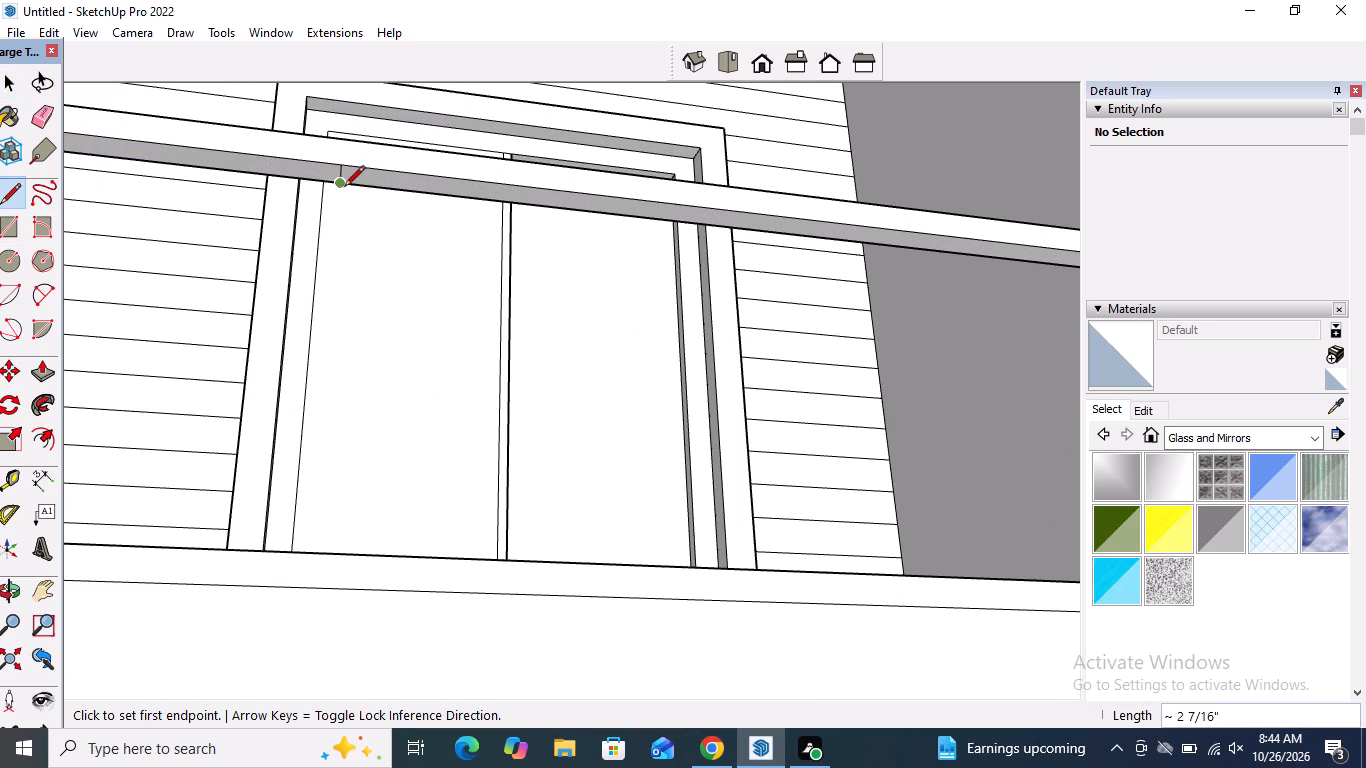
pyautogui.click(364, 187)
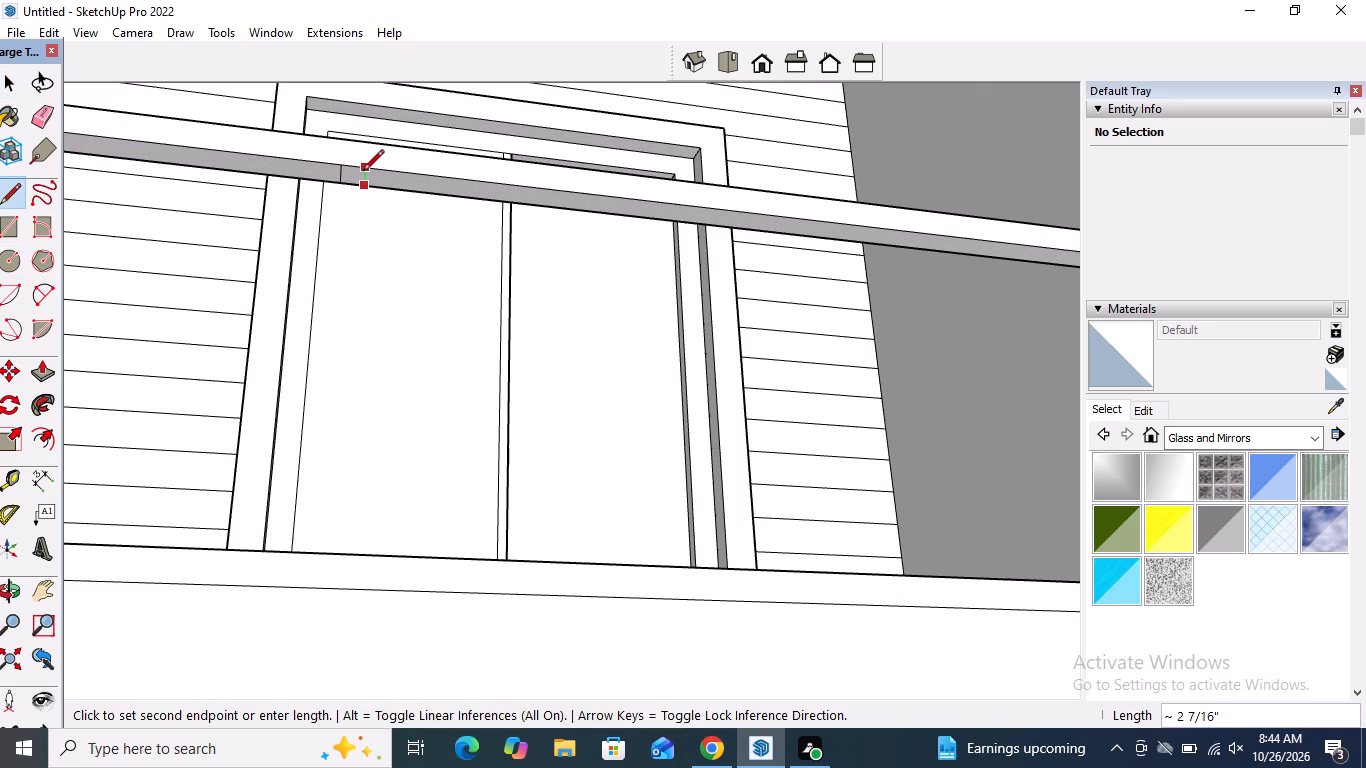
pyautogui.click(363, 172)
# Push/Pull the intermediate post profile about 2' 3 5/8" down from the handrail to the balcony slab.
pyautogui.click(41, 362)
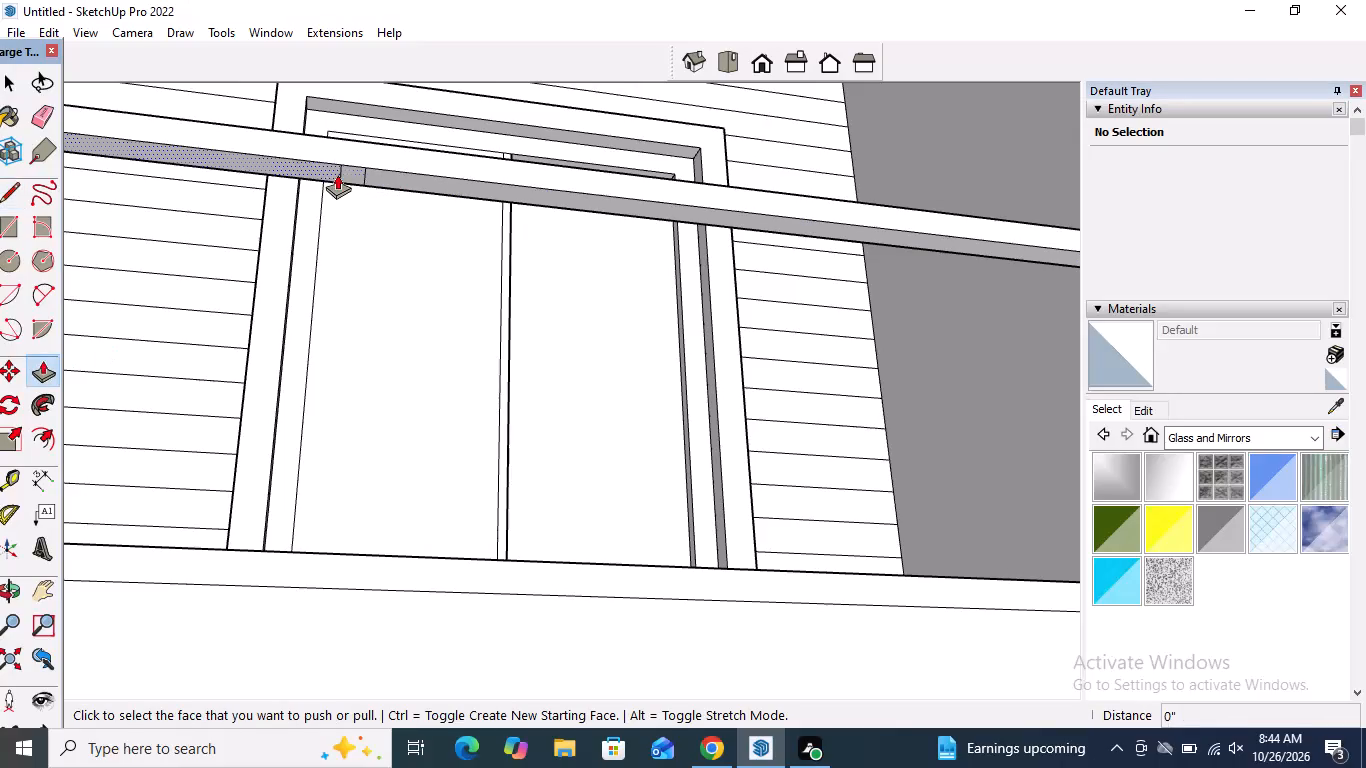
pyautogui.click(350, 172)
pyautogui.scroll(-3, 350, 219)
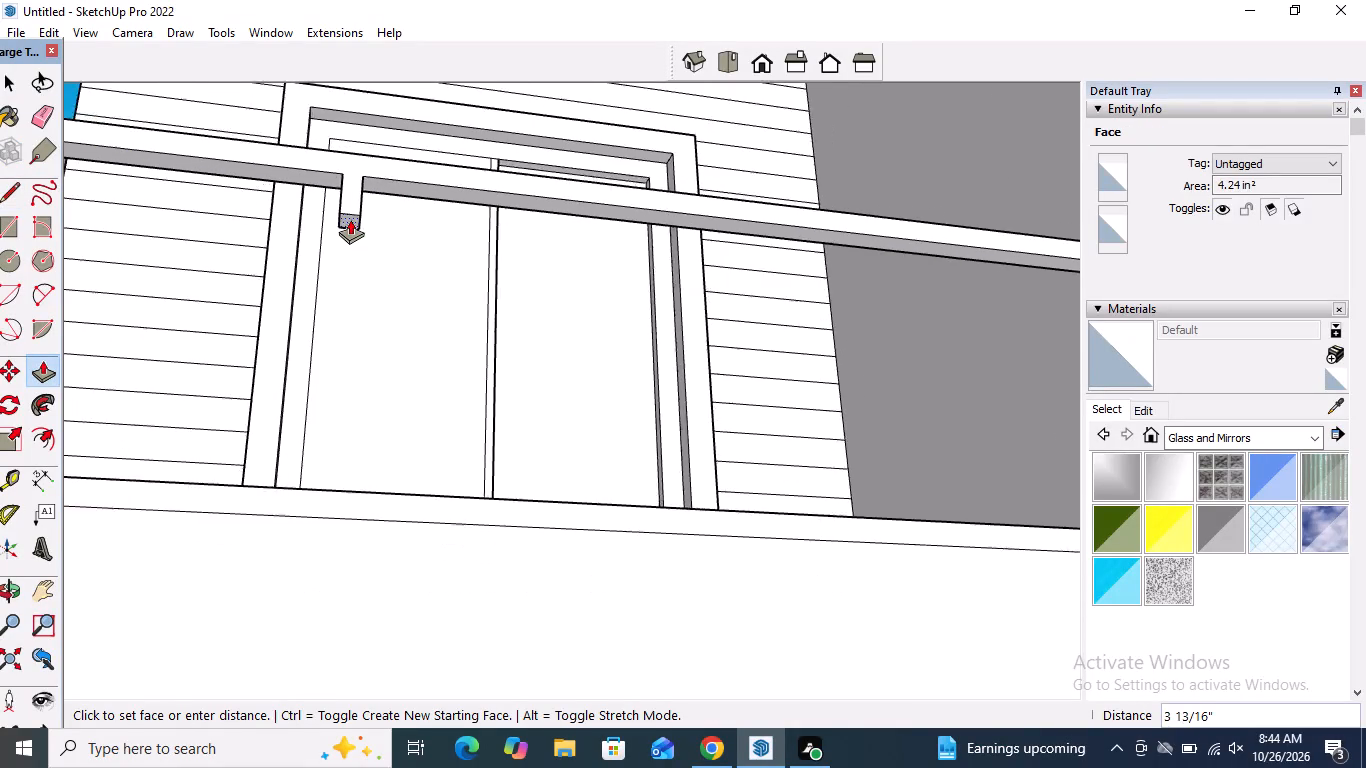
pyautogui.scroll(-7, 350, 219)
pyautogui.moveTo(350, 219); pyautogui.dragTo(359, 412, button='middle')
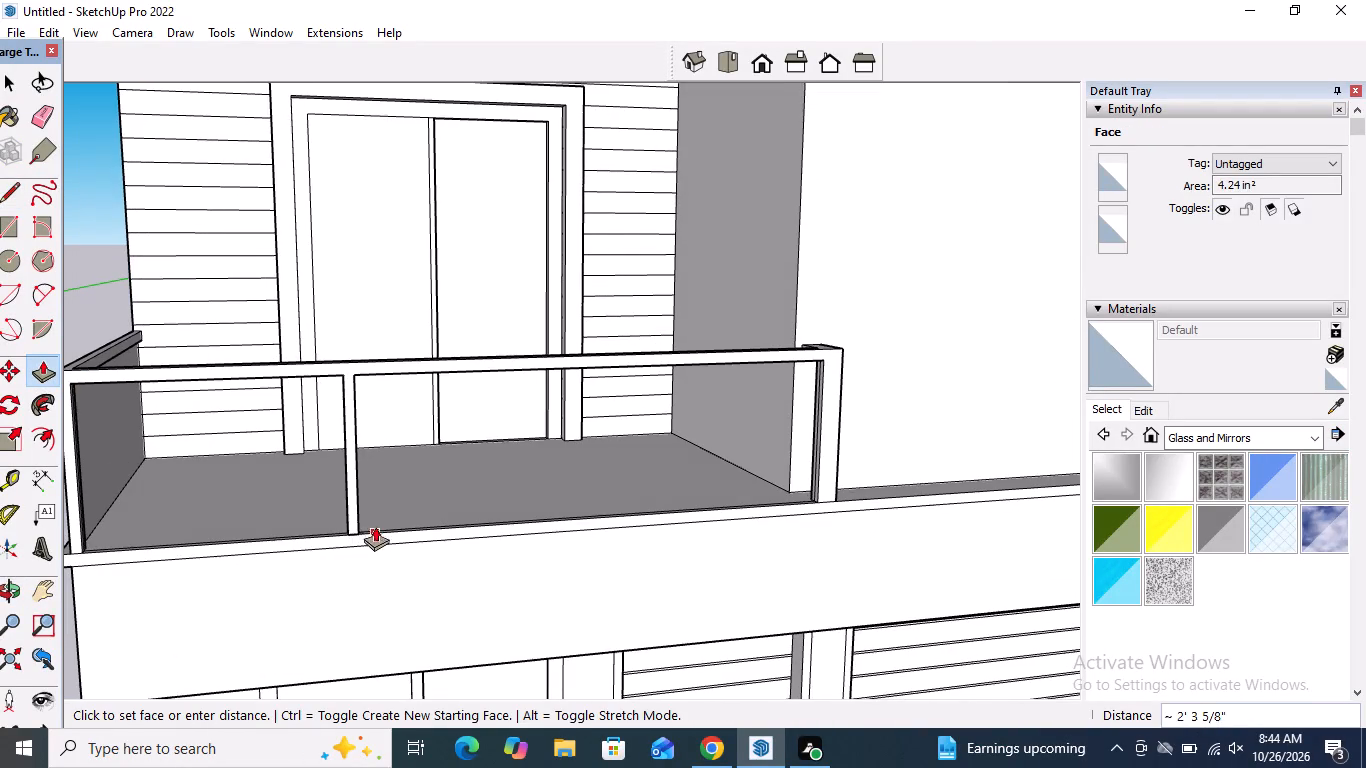
pyautogui.moveTo(375, 523); pyautogui.dragTo(380, 678, button='middle')
pyautogui.click(400, 595)
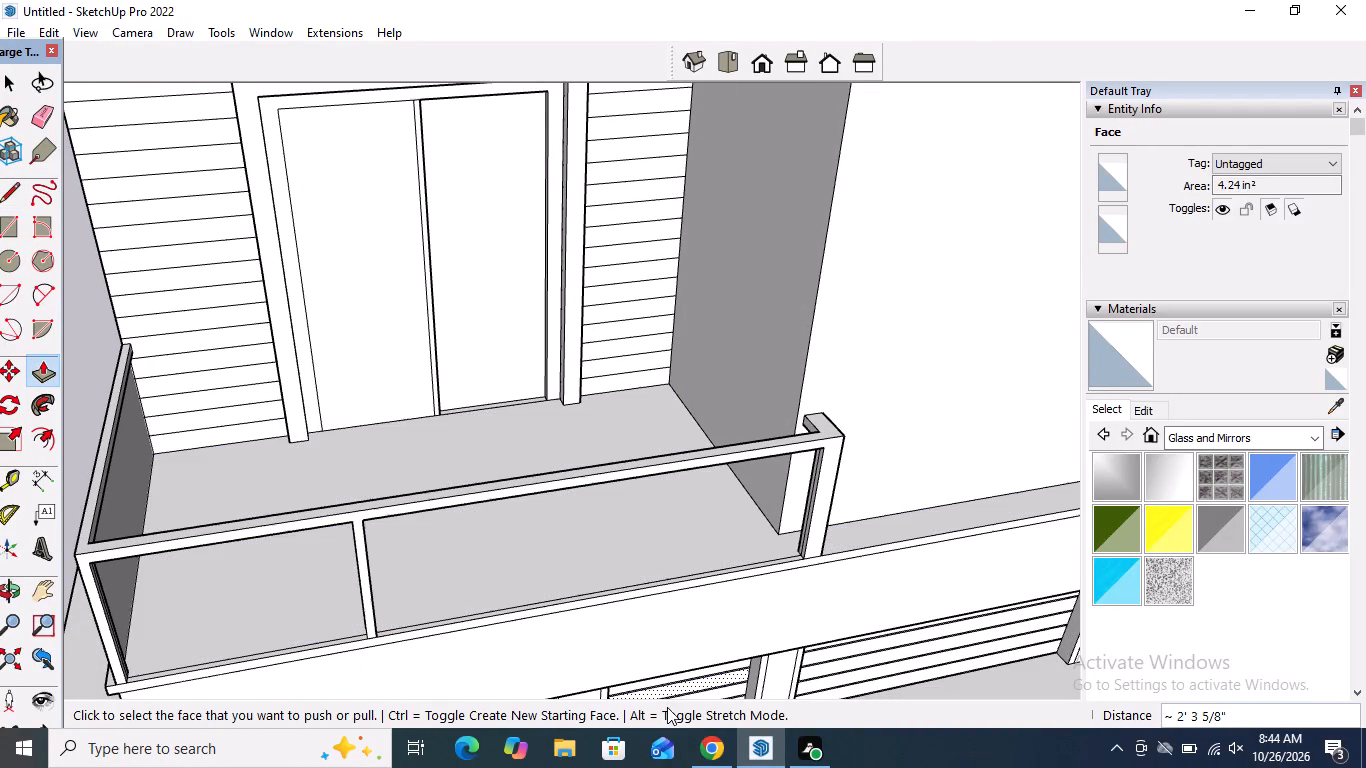
# Draw two more lines about 2 7/16" long across the handrail's underside between the first intermediate post and the wall-side corner post.
pyautogui.moveTo(641, 655); pyautogui.dragTo(671, 320, button='middle')
pyautogui.scroll(-4, 620, 364)
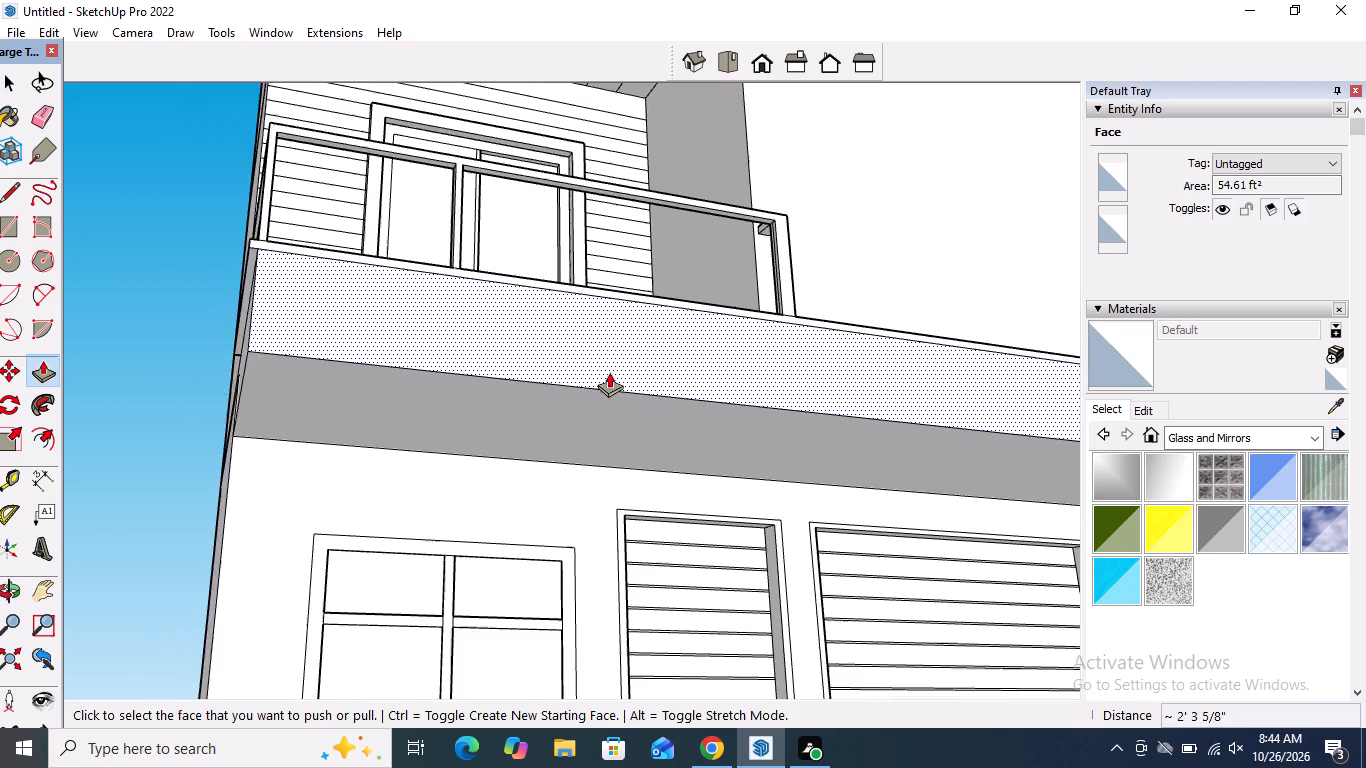
pyautogui.moveTo(621, 221); pyautogui.dragTo(581, 143, button='middle')
pyautogui.scroll(5, 591, 143)
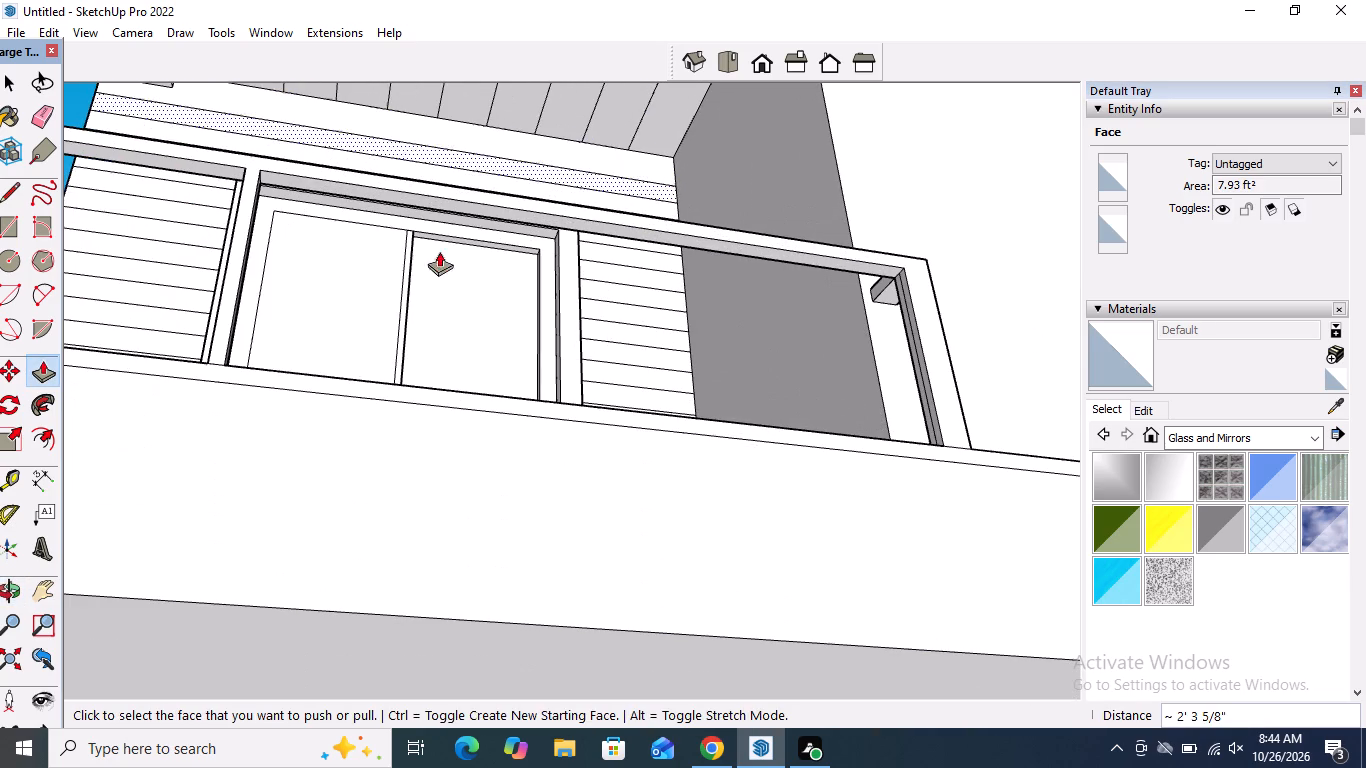
pyautogui.click(17, 202)
pyautogui.scroll(1, 573, 205)
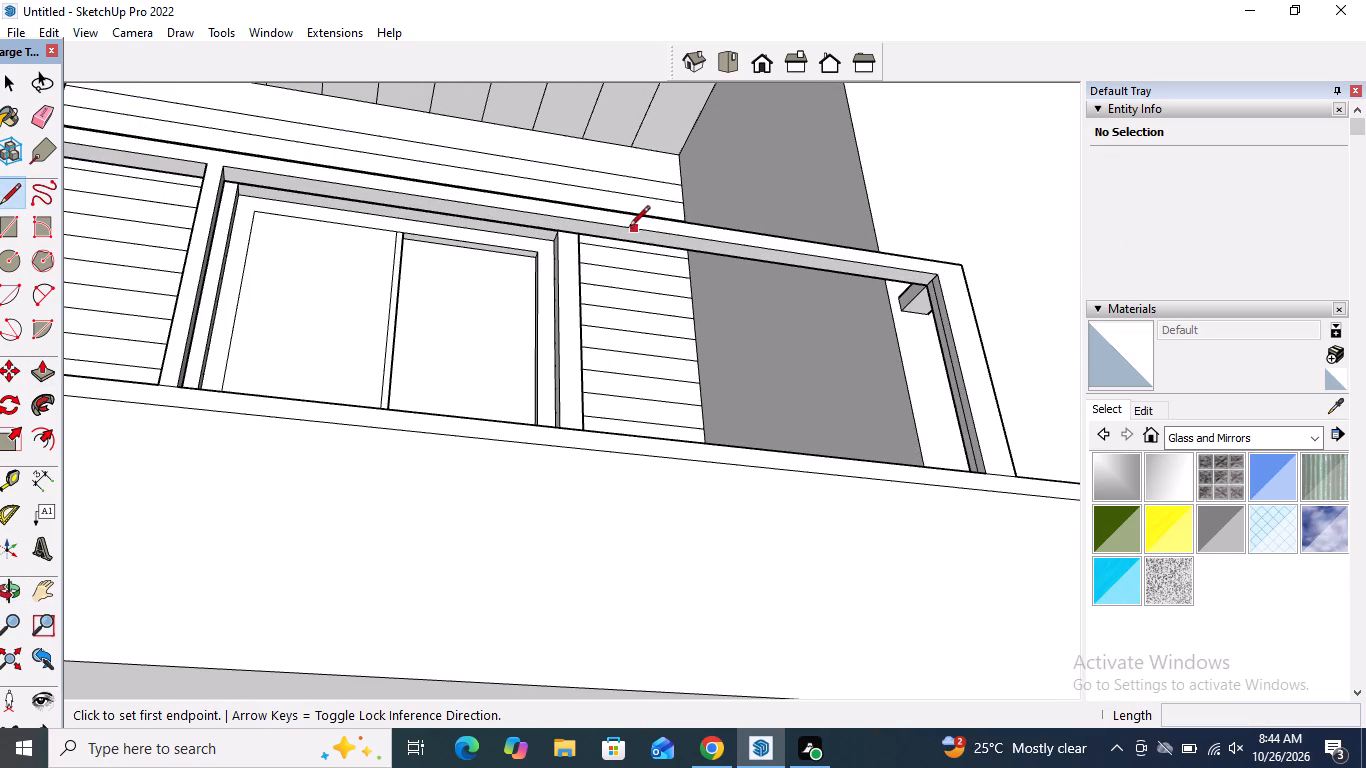
pyautogui.click(636, 232)
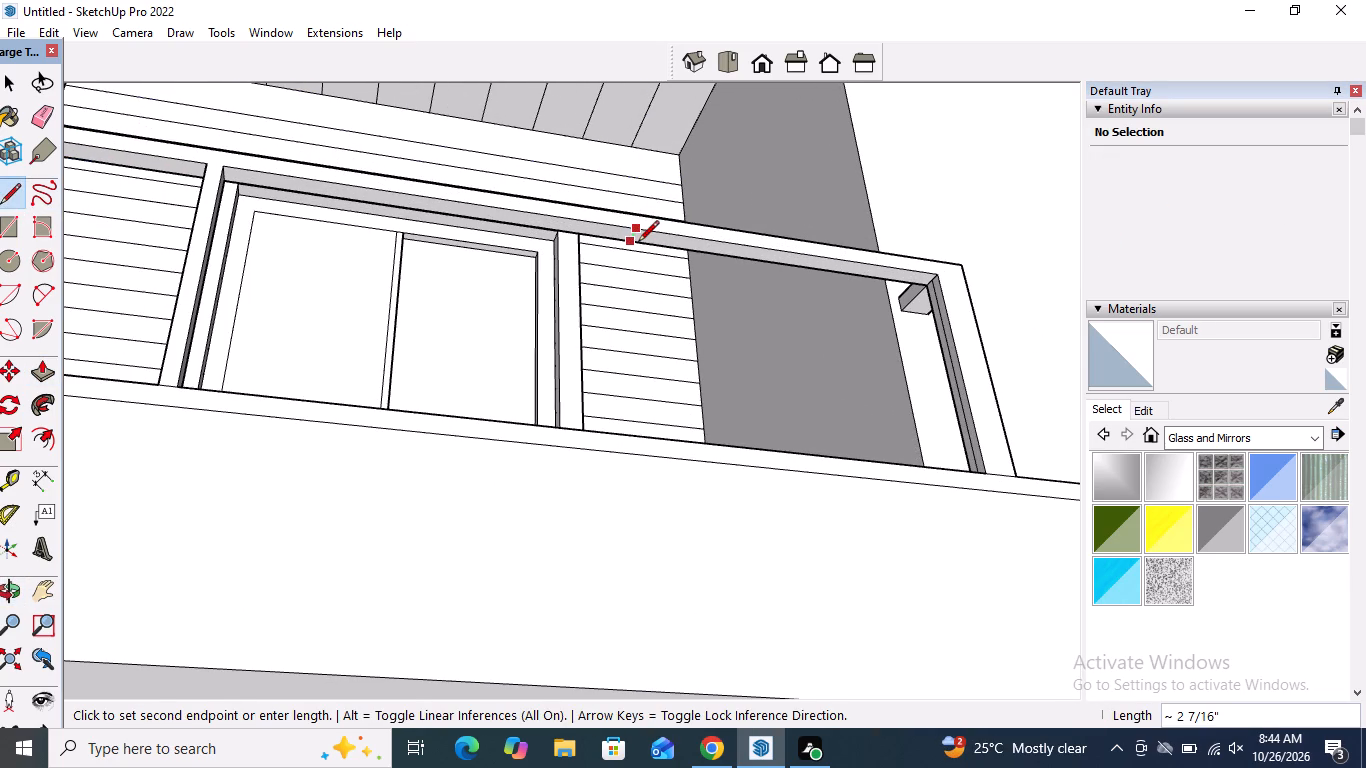
pyautogui.scroll(4, 638, 243)
pyautogui.click(632, 242)
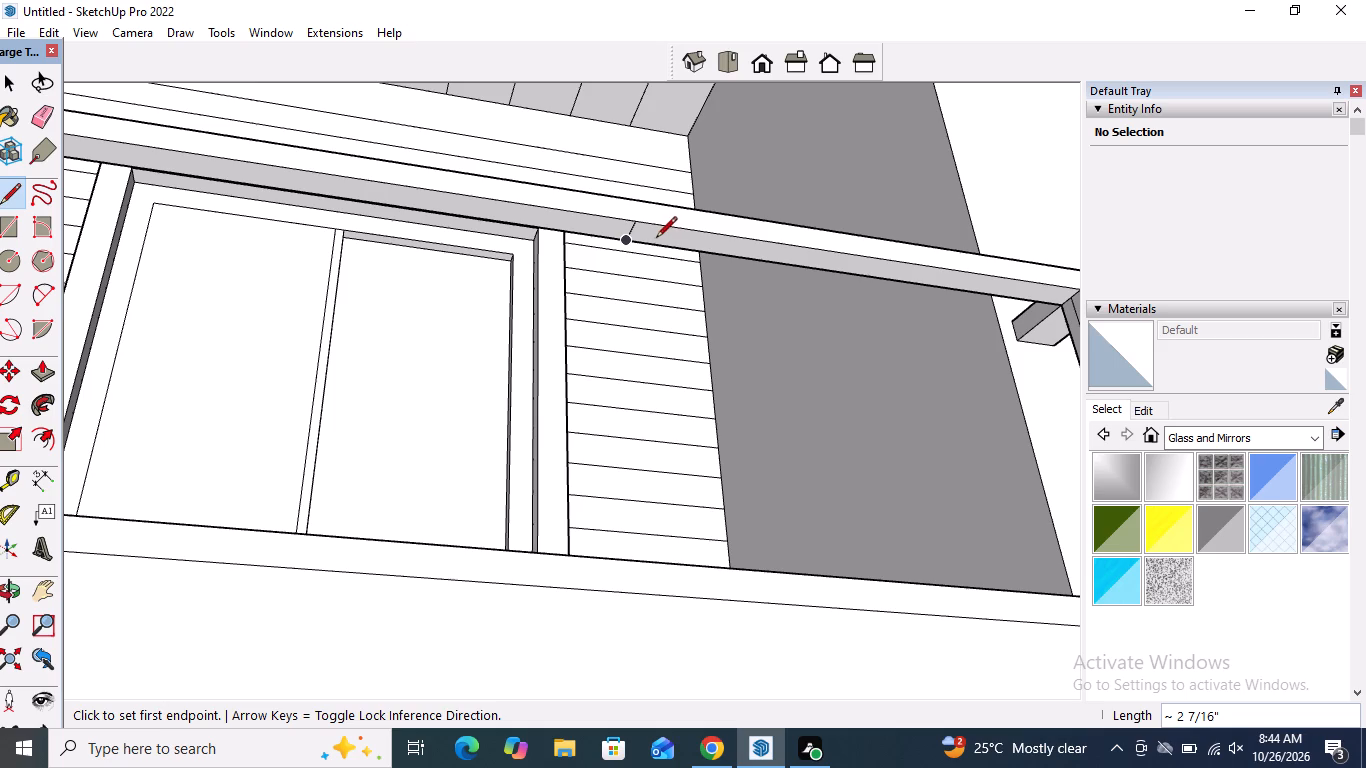
pyautogui.click(654, 241)
pyautogui.click(662, 230)
# Push/Pull the second intermediate post profile down to the balcony slab, about 2' 3 5/16" in the final pull.
pyautogui.click(43, 376)
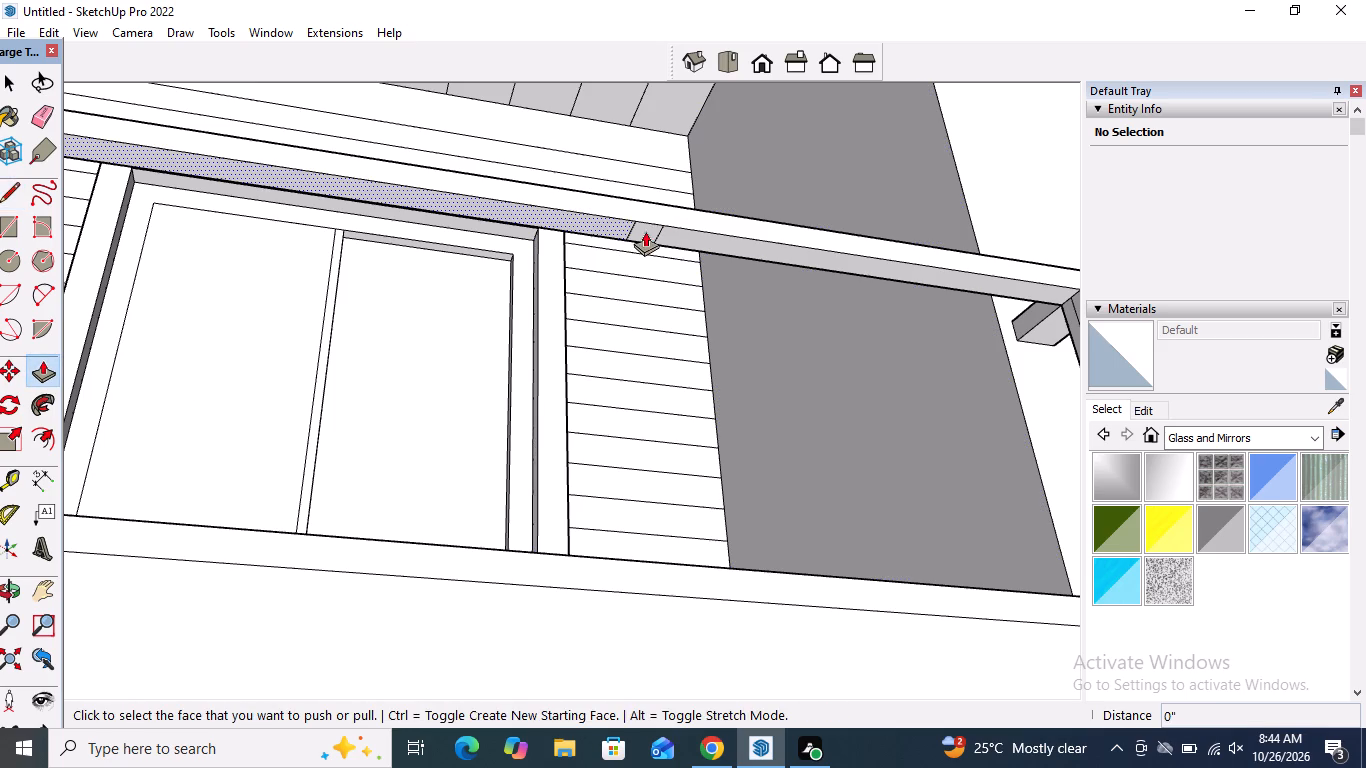
pyautogui.click(645, 231)
pyautogui.scroll(-5, 646, 300)
pyautogui.scroll(10, 645, 283)
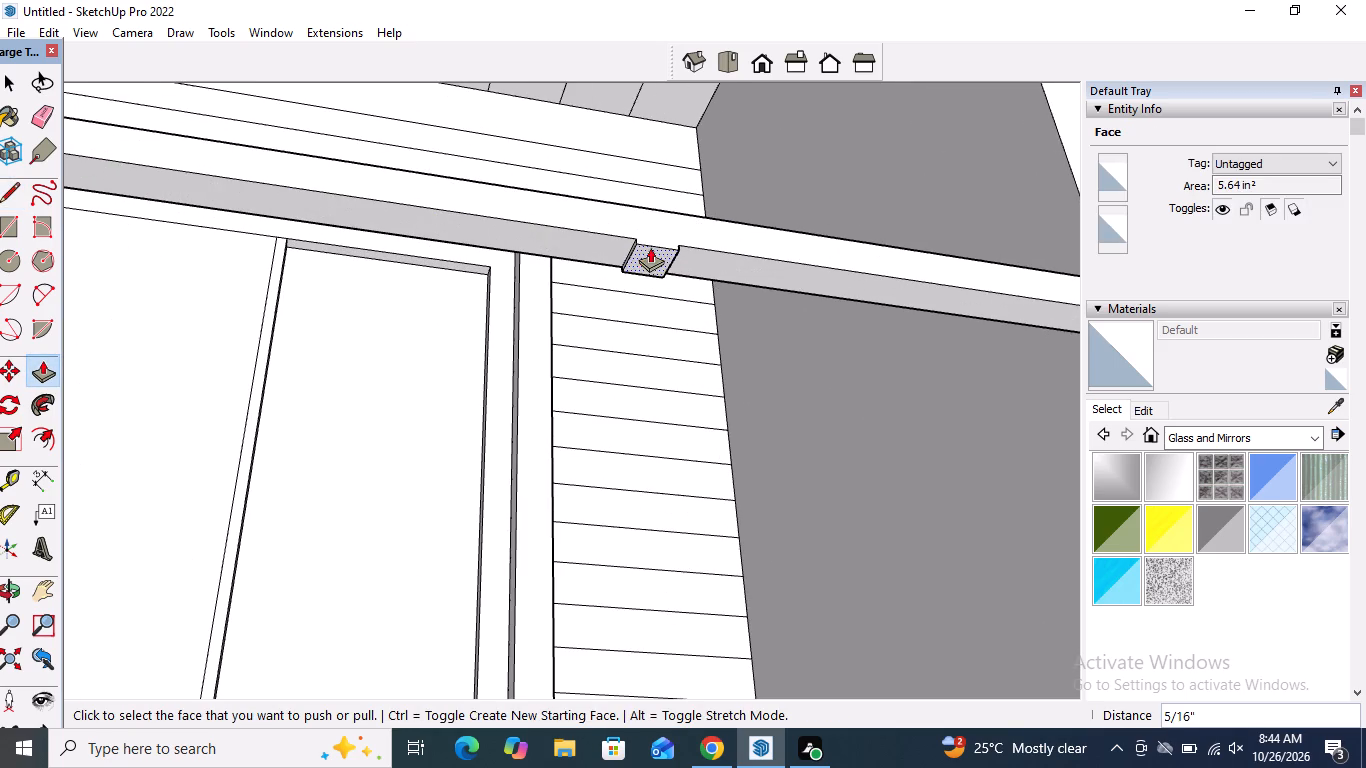
pyautogui.click(650, 245)
pyautogui.press('Escape')
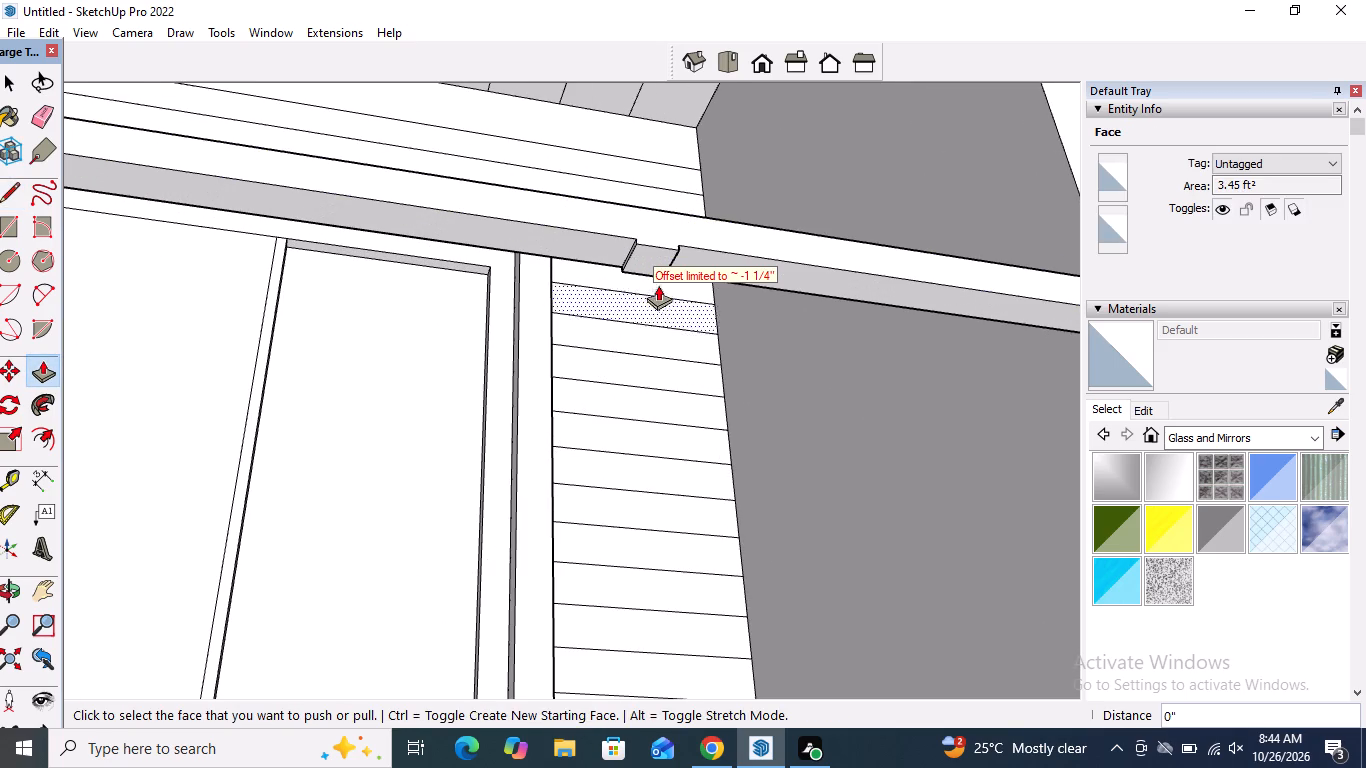
pyautogui.click(637, 262)
pyautogui.scroll(-6, 654, 337)
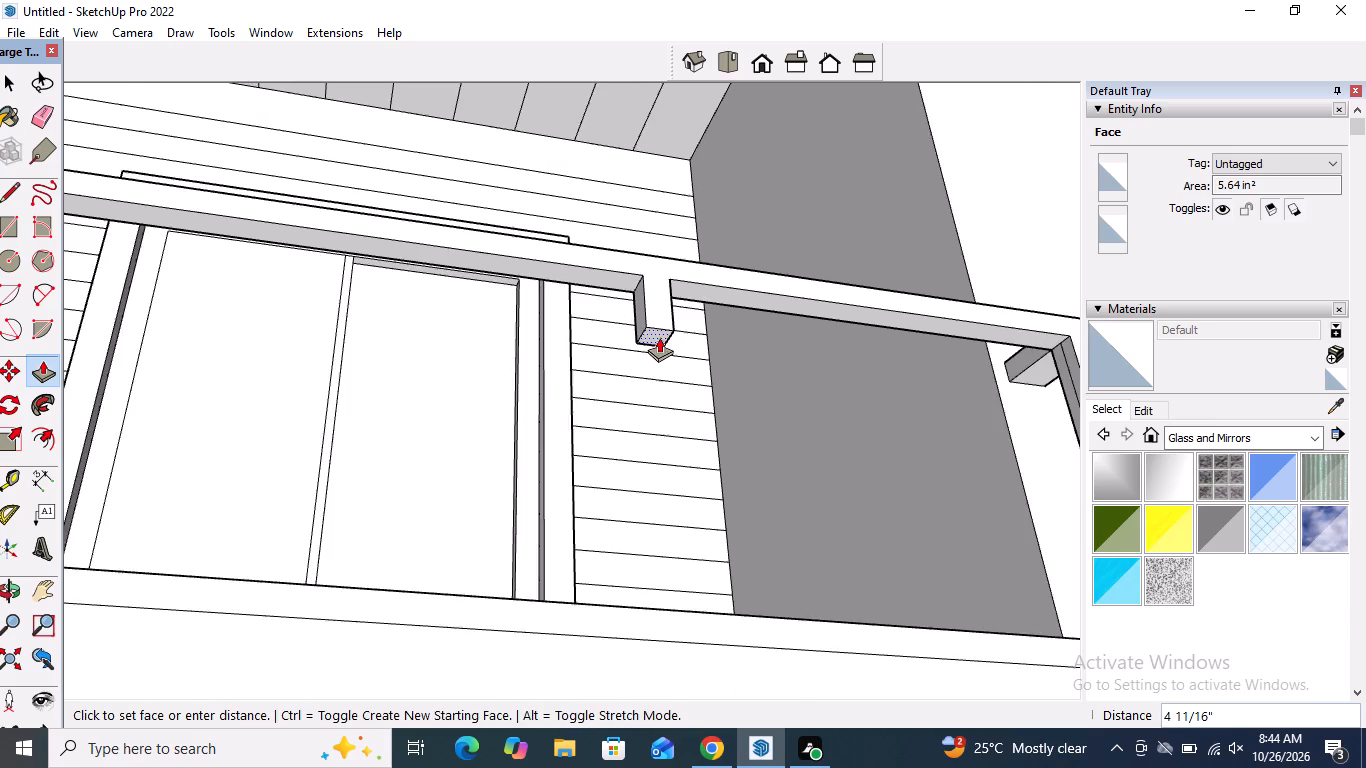
pyautogui.scroll(-13, 661, 335)
pyautogui.moveTo(661, 345); pyautogui.dragTo(656, 604, button='middle')
pyautogui.scroll(3, 705, 488)
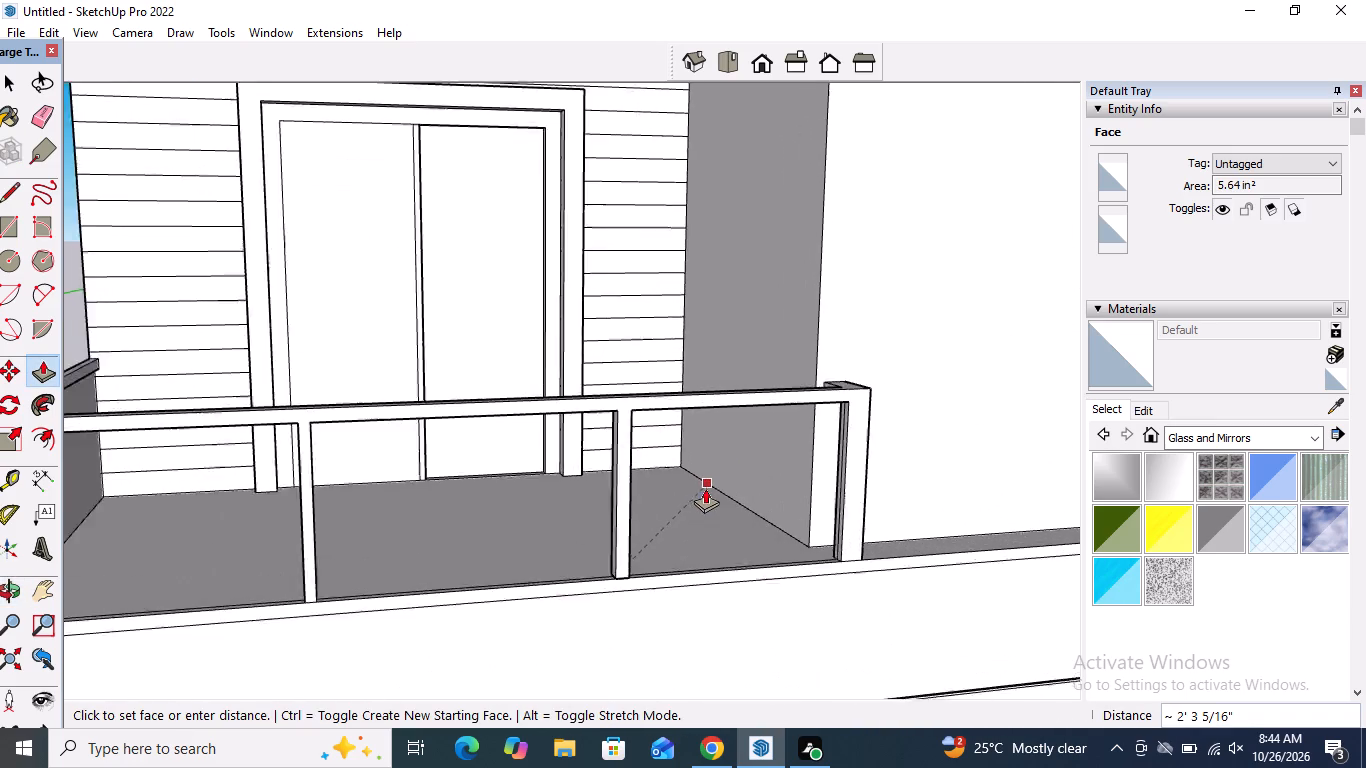
pyautogui.scroll(5, 705, 488)
pyautogui.click(684, 536)
pyautogui.press('space')
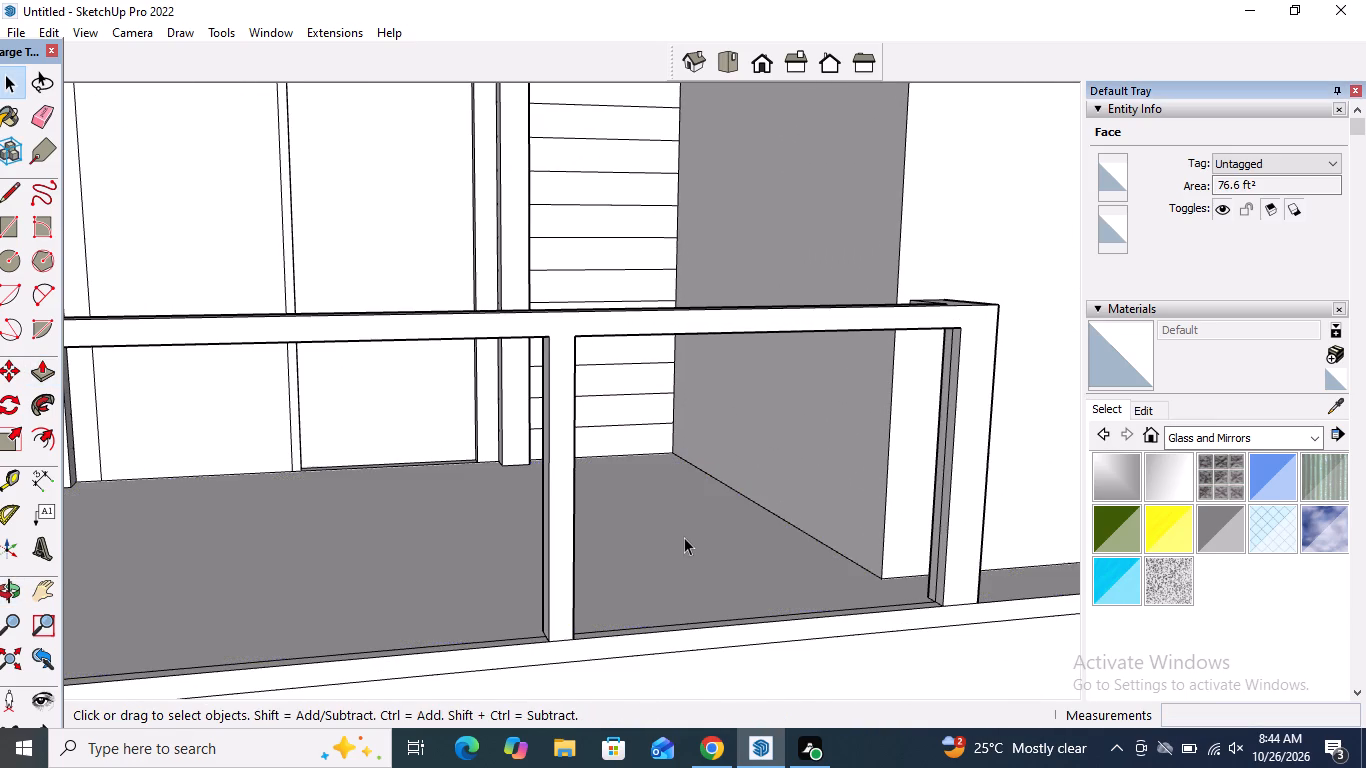
# Draw a vertical centre line about 2' 3 5/8" down the second intermediate post's side facing the corner post, from handrail to slab.
pyautogui.moveTo(684, 532); pyautogui.dragTo(410, 379, button='middle')
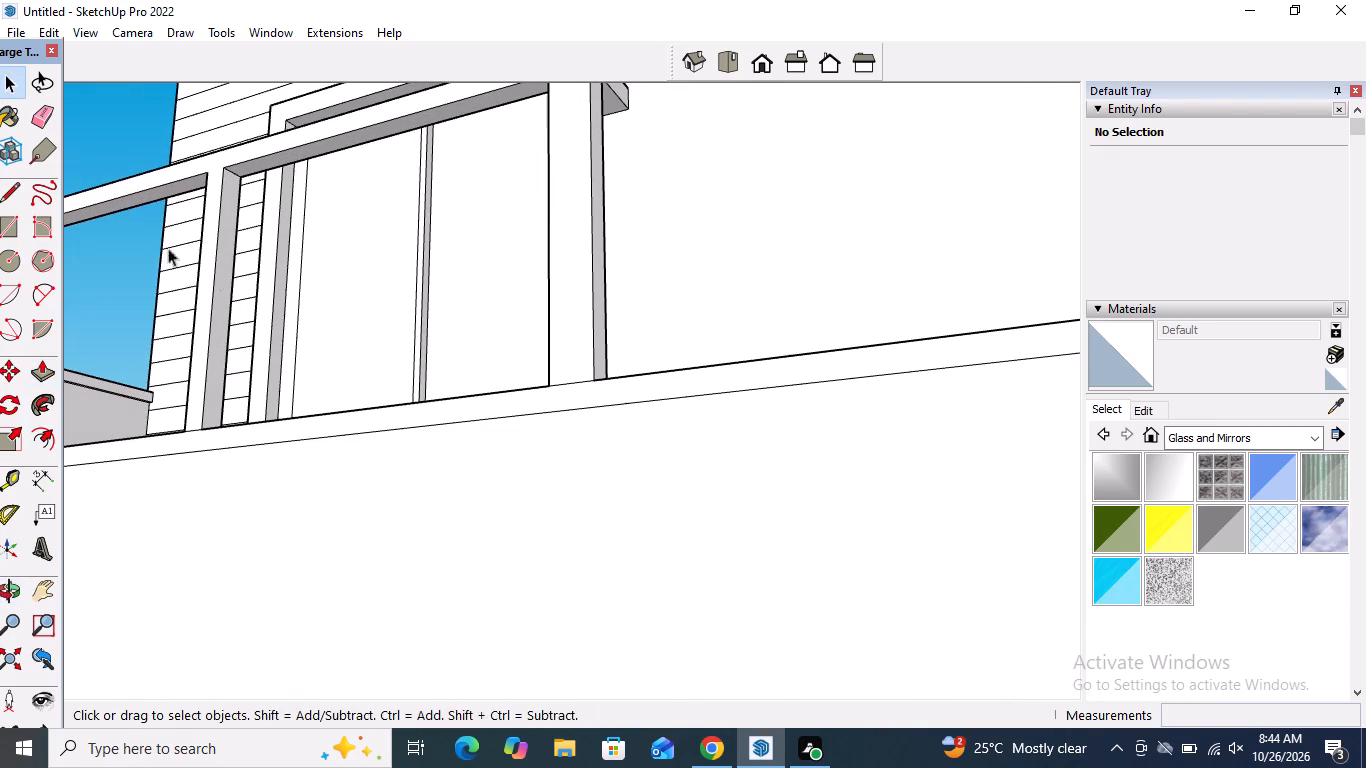
pyautogui.click(3, 208)
pyautogui.scroll(4, 215, 215)
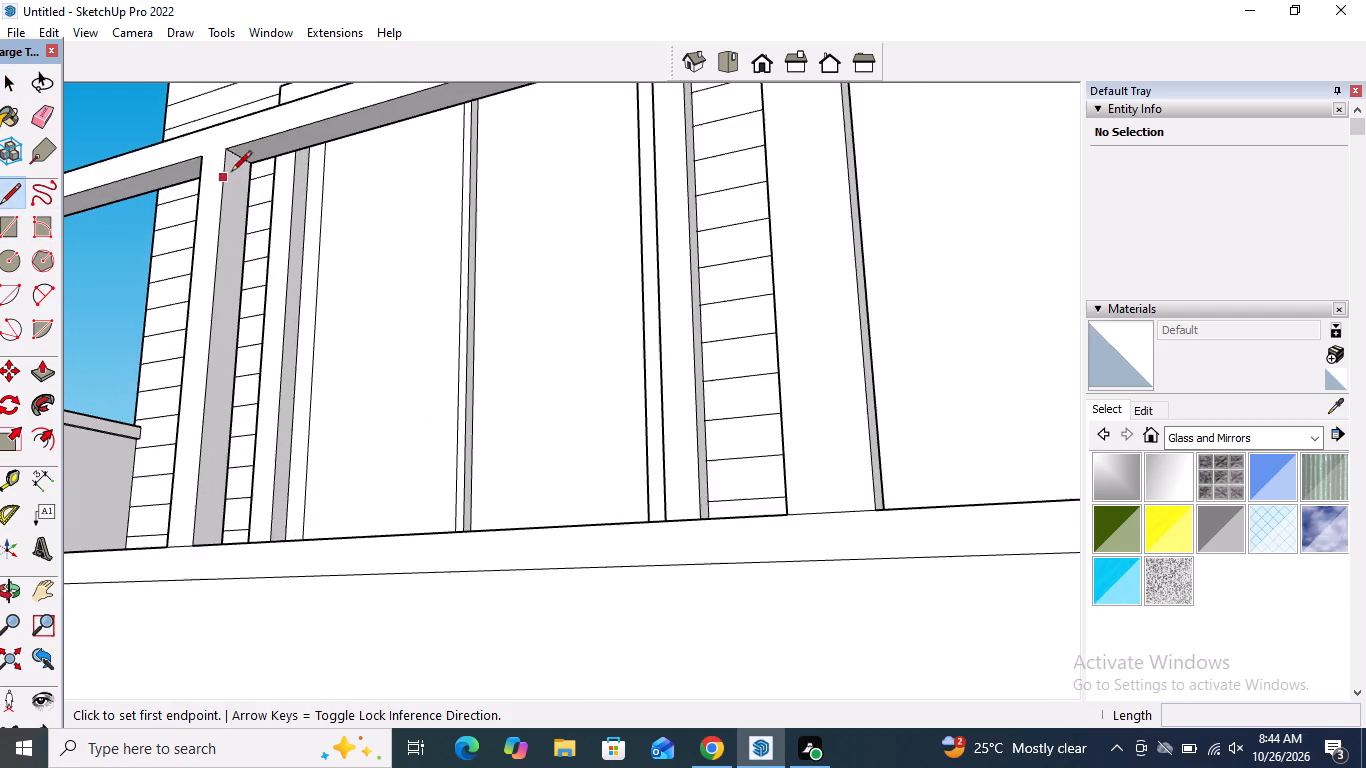
pyautogui.scroll(3, 231, 173)
pyautogui.click(236, 158)
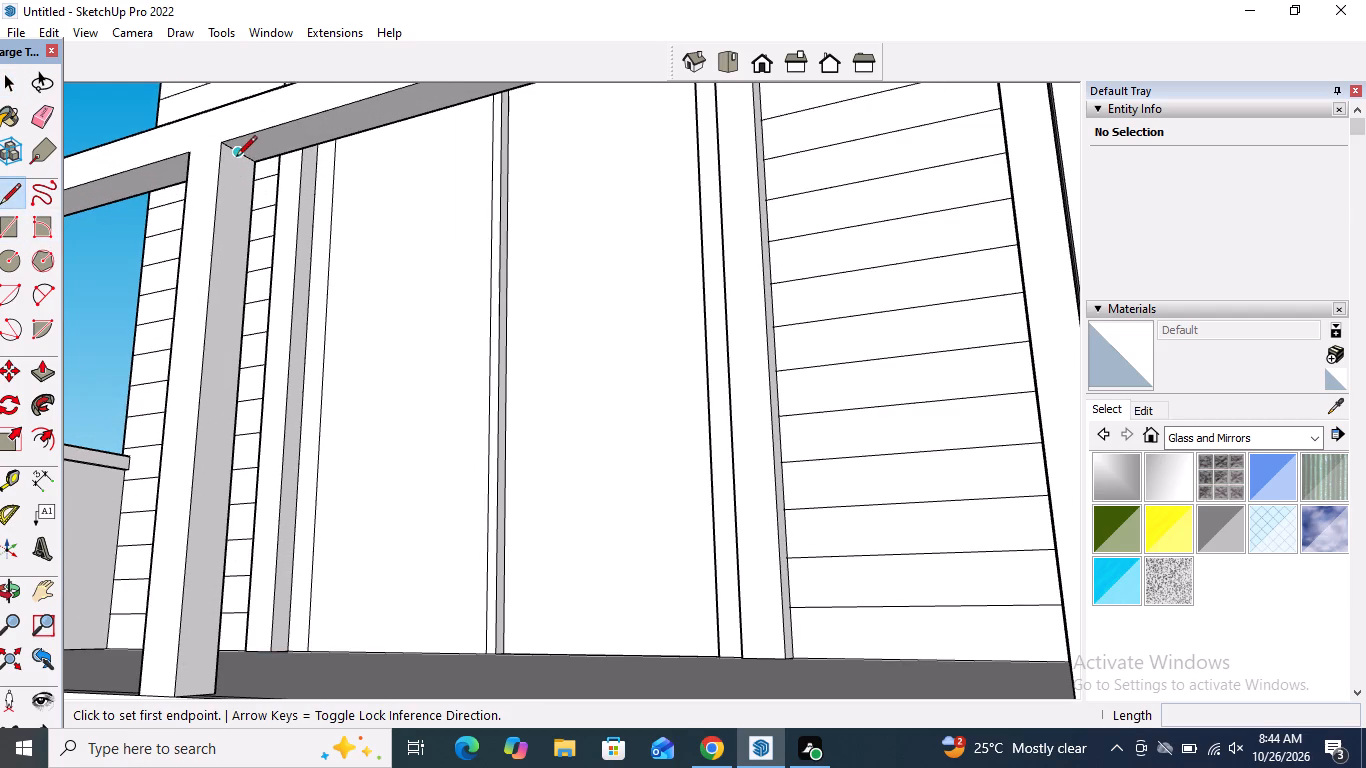
pyautogui.scroll(-5, 234, 248)
pyautogui.moveTo(233, 254); pyautogui.dragTo(238, 472, button='middle')
pyautogui.scroll(-8, 267, 410)
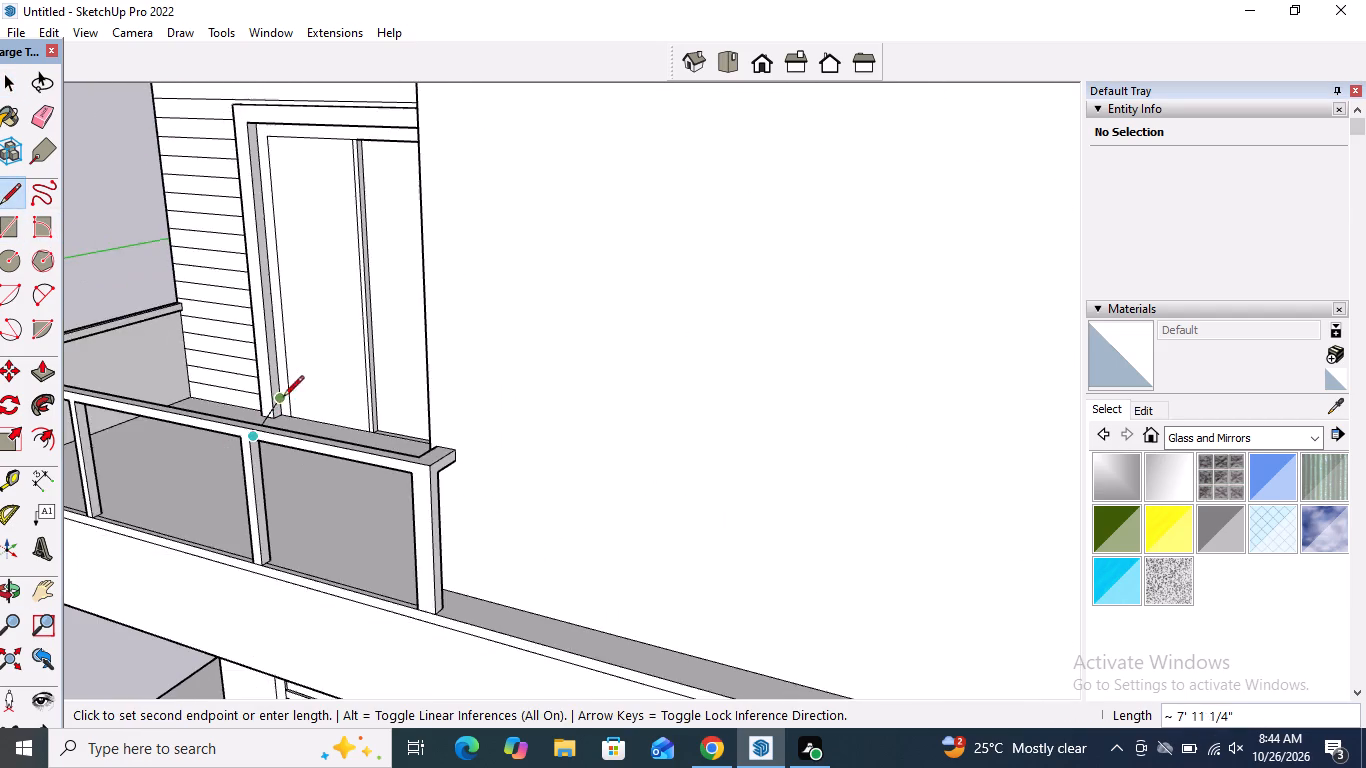
pyautogui.scroll(-2, 283, 398)
pyautogui.scroll(20, 318, 545)
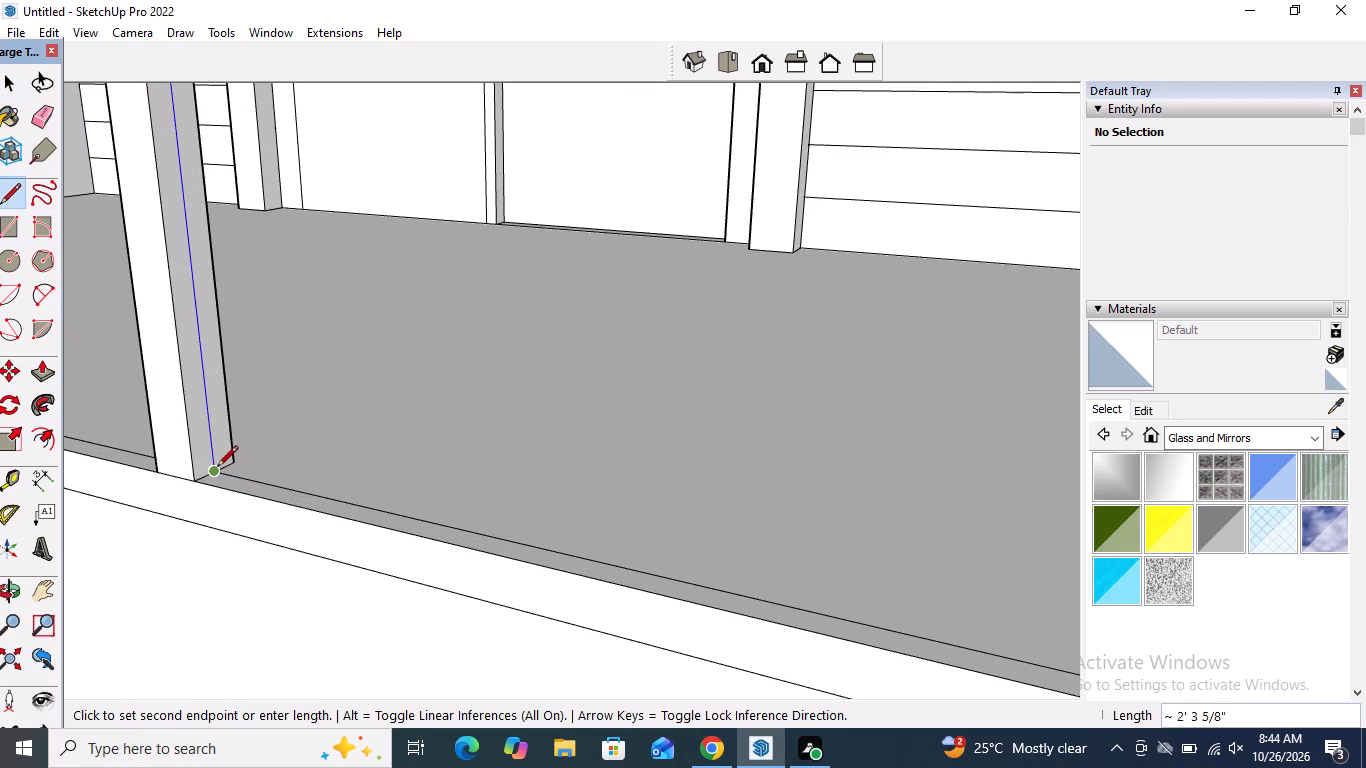
pyautogui.click(215, 468)
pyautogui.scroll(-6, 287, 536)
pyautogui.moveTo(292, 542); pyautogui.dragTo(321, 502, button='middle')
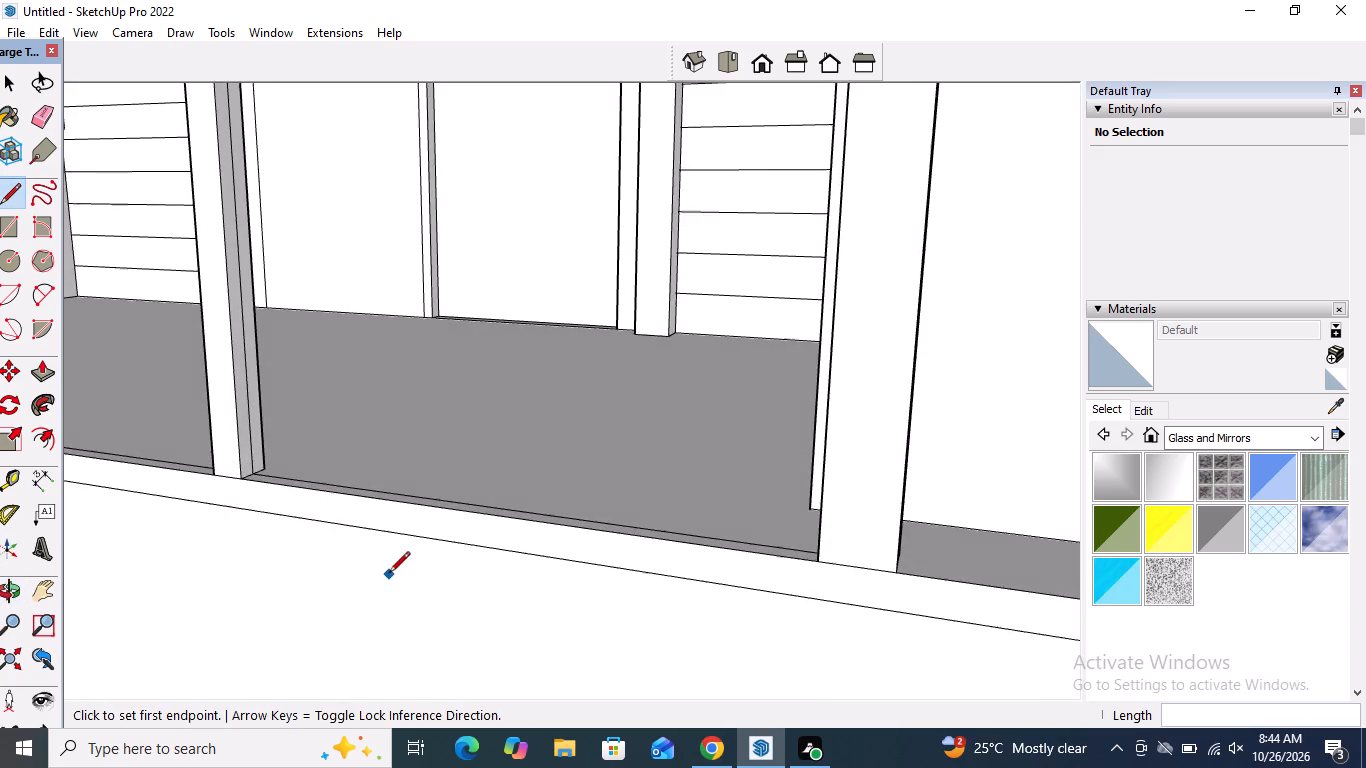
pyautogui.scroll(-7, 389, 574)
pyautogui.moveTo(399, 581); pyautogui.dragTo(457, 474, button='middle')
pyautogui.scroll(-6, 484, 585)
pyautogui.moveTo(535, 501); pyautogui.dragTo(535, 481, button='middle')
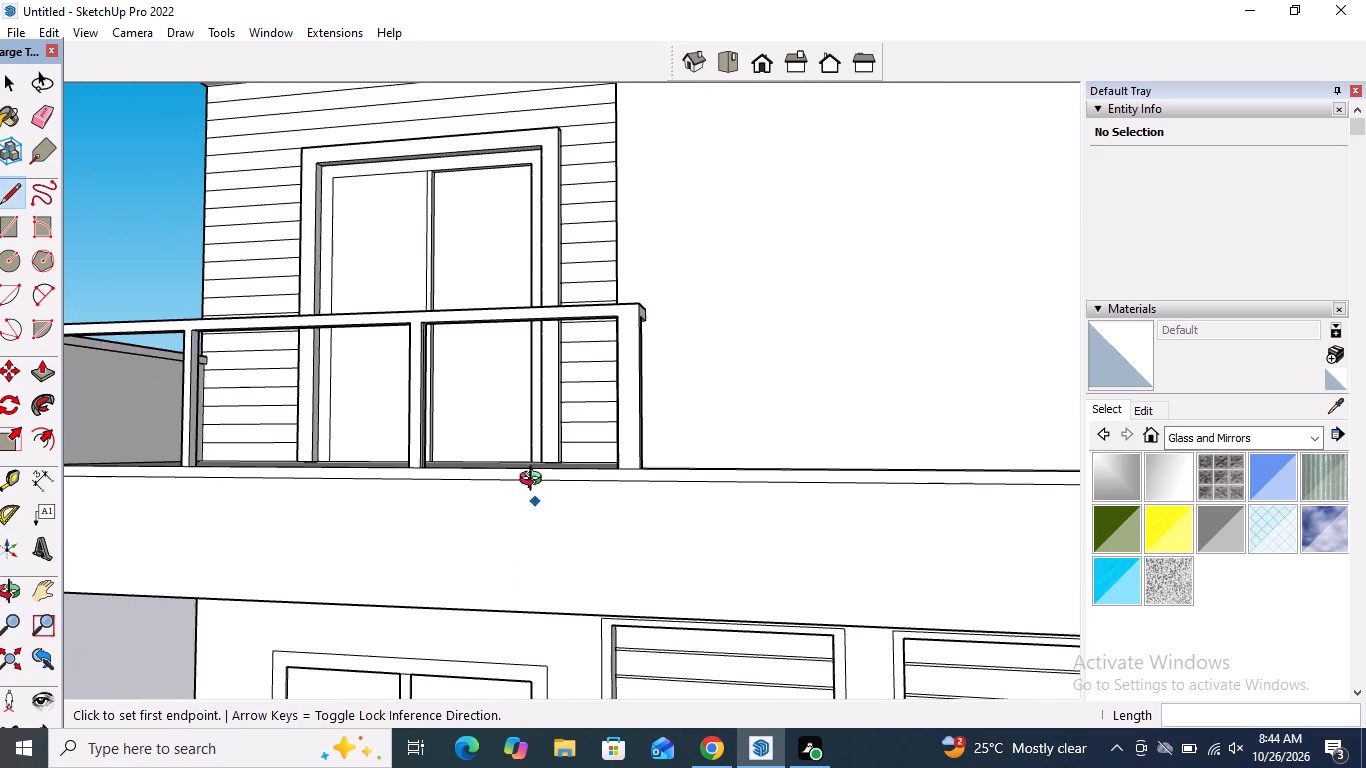
# Draw a centre line about 3' 1 13/16" long along the handrail's underside from the second intermediate post to the wall-side corner post, closing that panel.
pyautogui.moveTo(535, 481); pyautogui.dragTo(573, 307, button='middle')
pyautogui.scroll(1, 574, 307)
pyautogui.scroll(7, 636, 100)
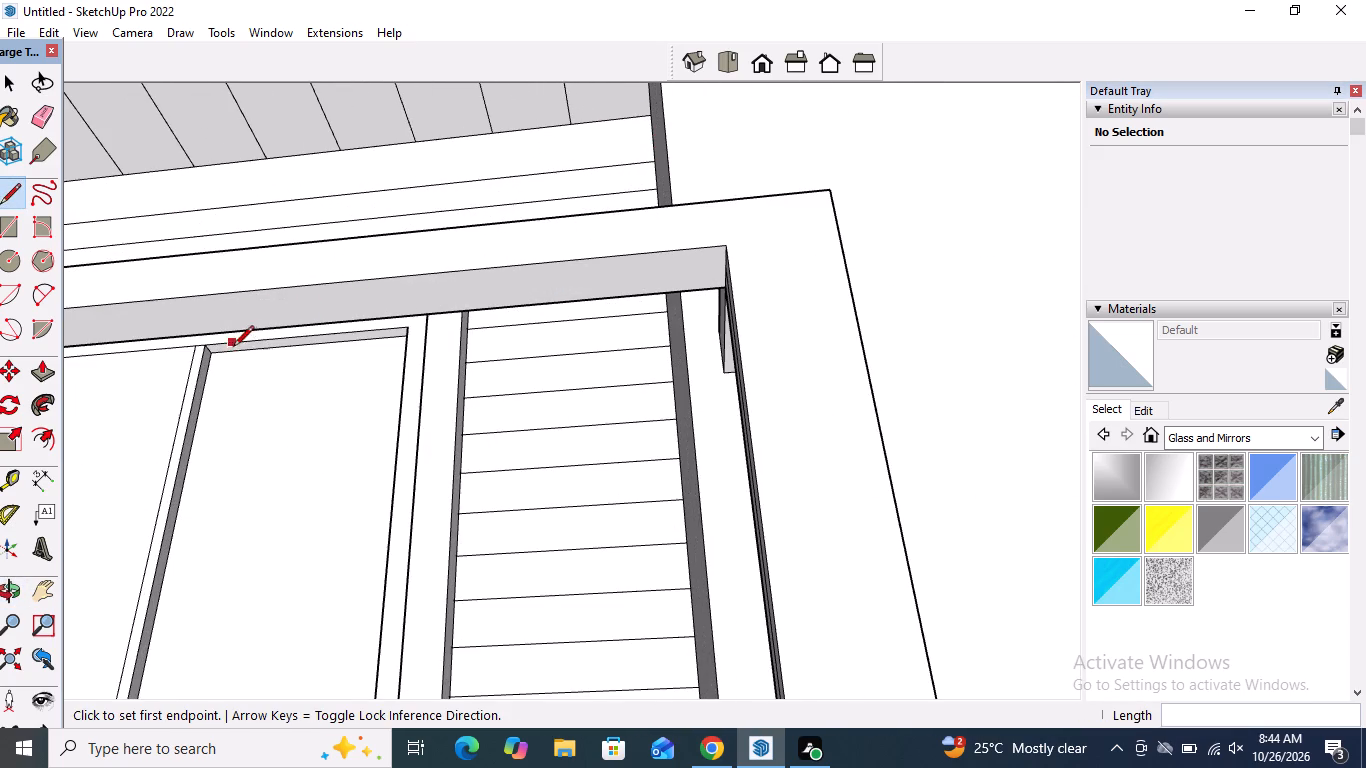
pyautogui.scroll(-4, 522, 308)
pyautogui.scroll(-3, 763, 283)
pyautogui.scroll(5, 186, 336)
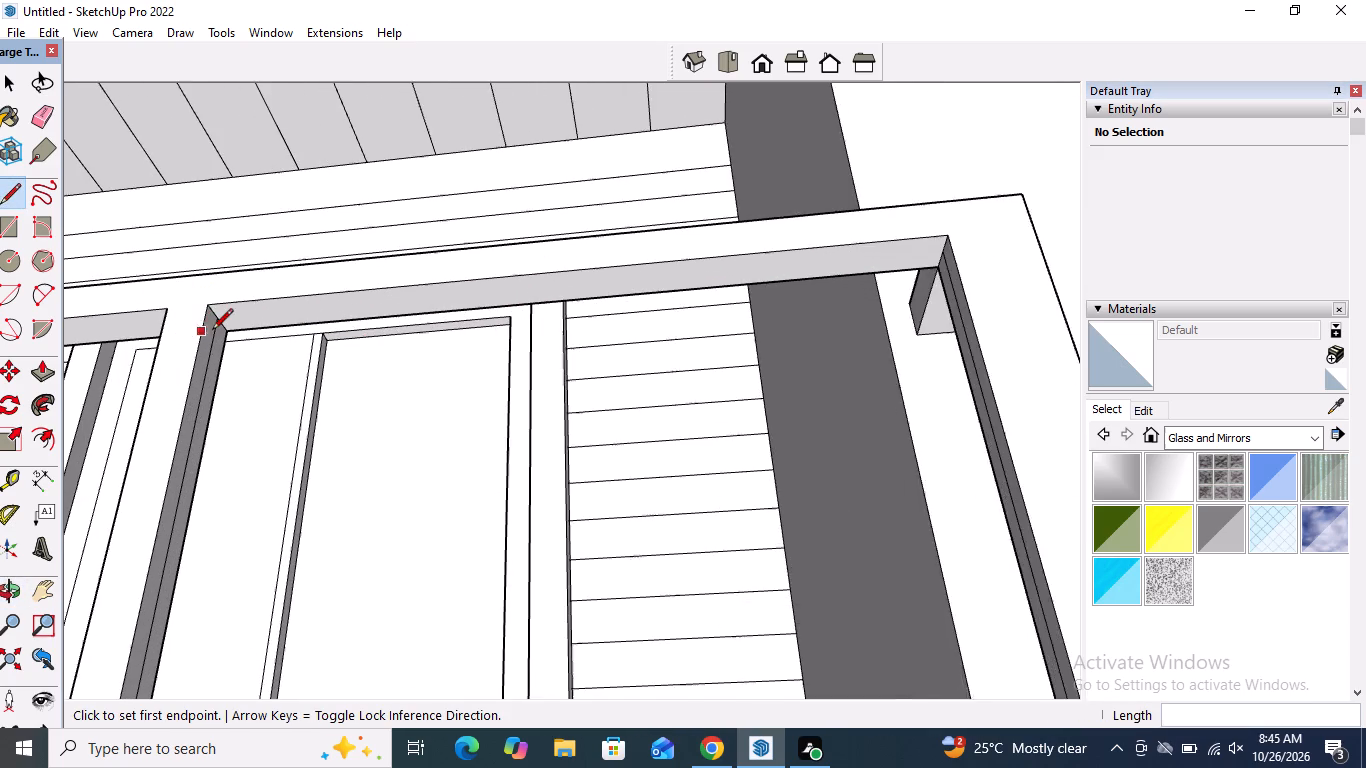
pyautogui.scroll(3, 212, 331)
pyautogui.moveTo(214, 317); pyautogui.dragTo(240, 320)
pyautogui.scroll(-6, 361, 338)
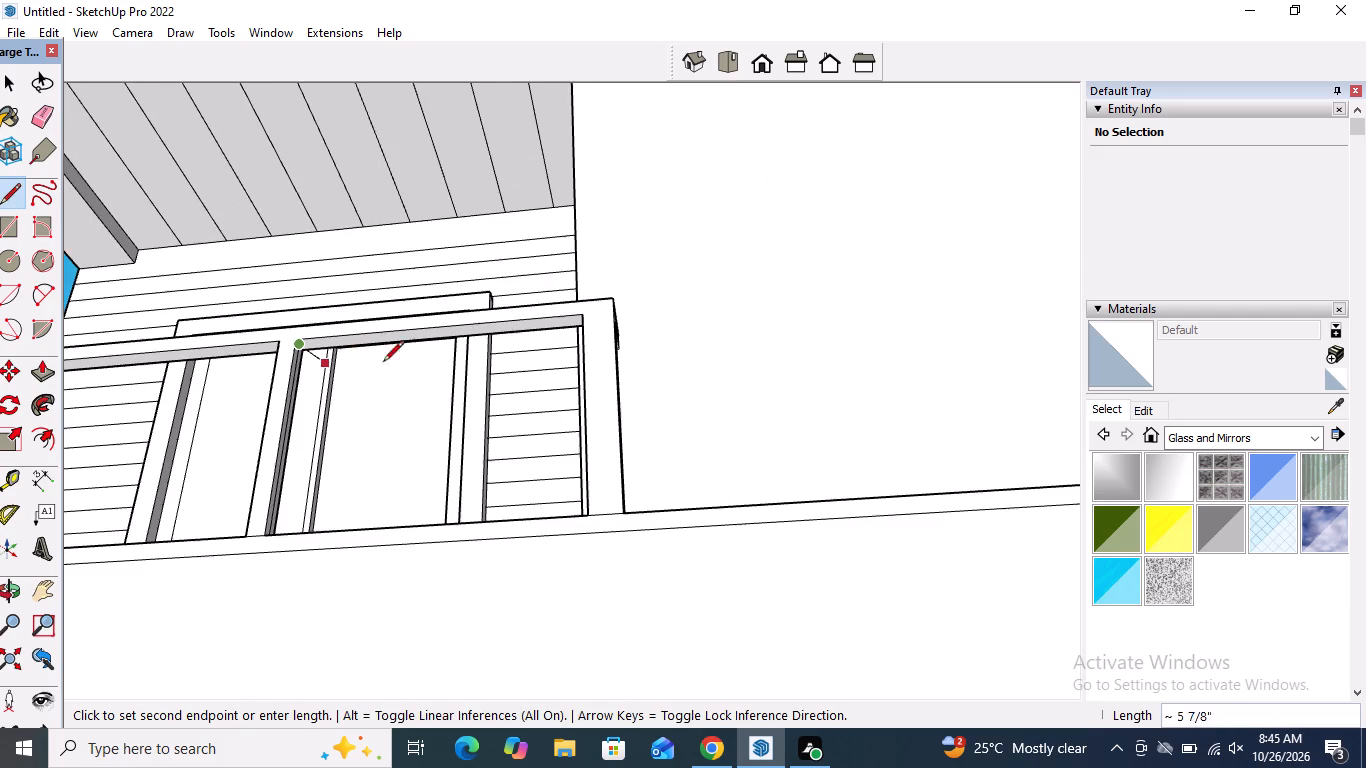
pyautogui.moveTo(508, 332); pyautogui.dragTo(754, 303, button='middle')
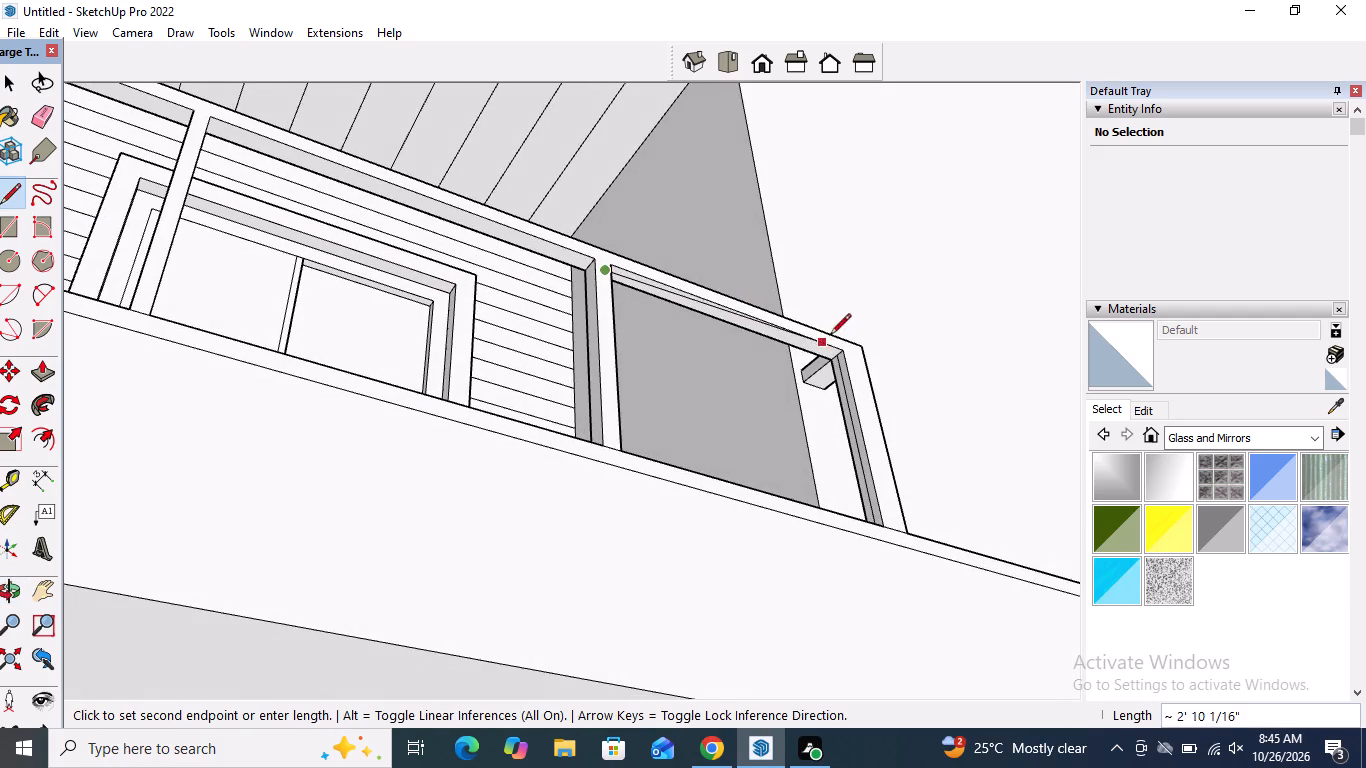
pyautogui.scroll(8, 833, 336)
pyautogui.click(842, 374)
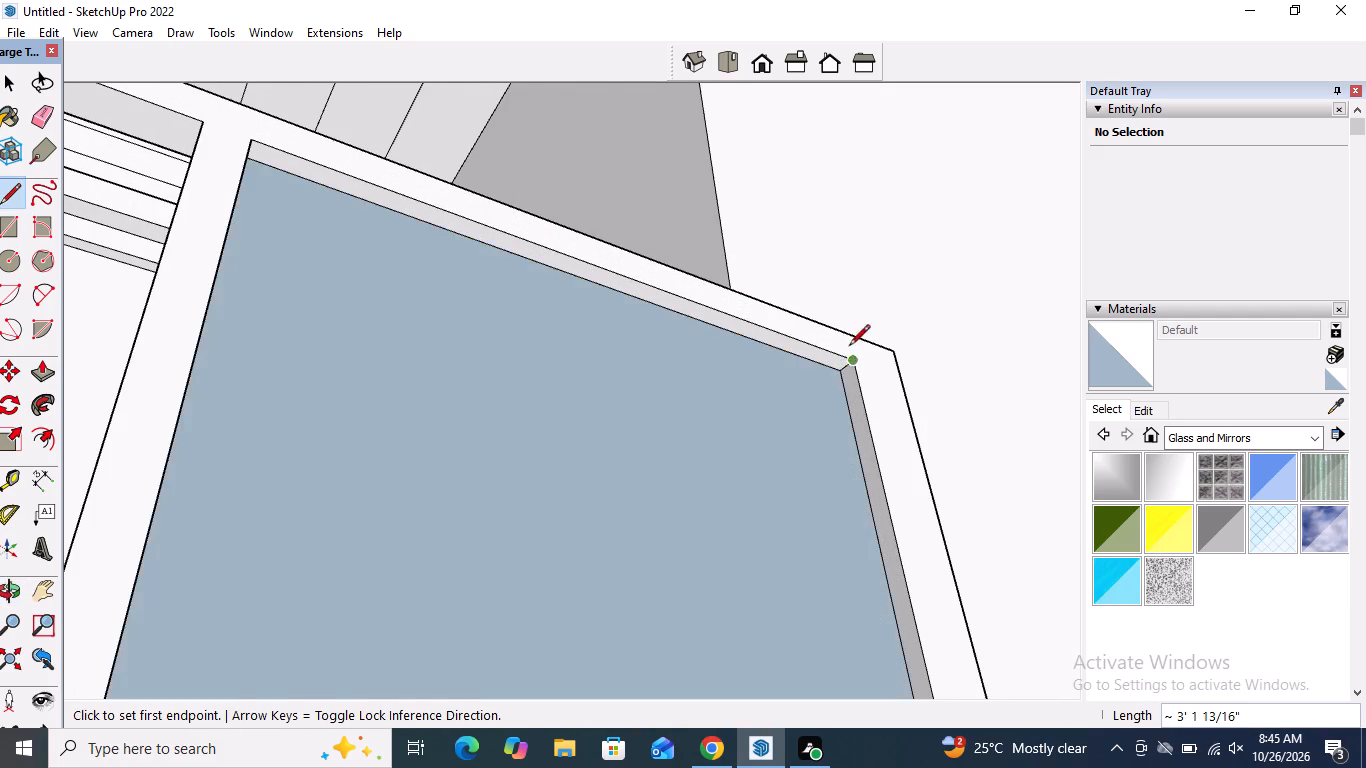
# Draw a centre line about 3' 11 1/4" long along the handrail's underside between the second and first intermediate posts.
pyautogui.scroll(-12, 849, 345)
pyautogui.scroll(8, 490, 228)
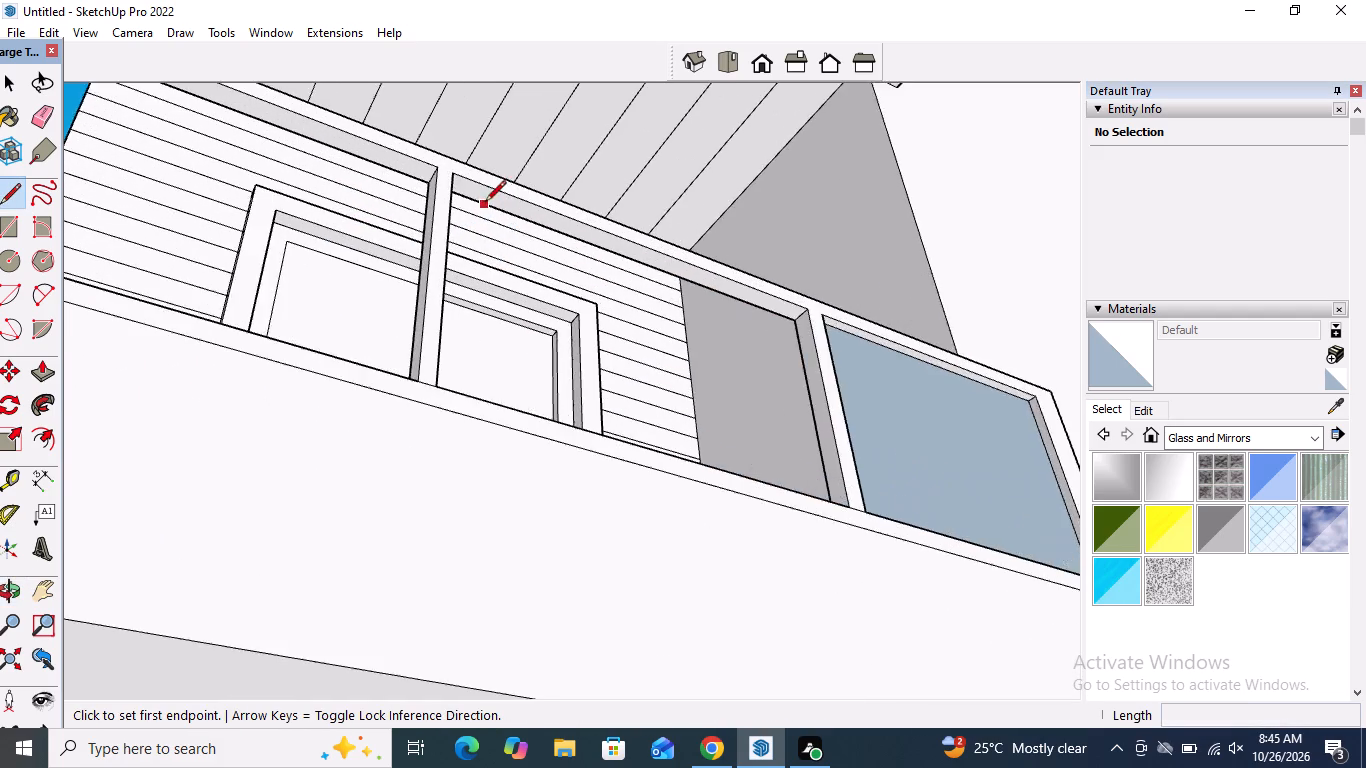
pyautogui.scroll(1, 476, 202)
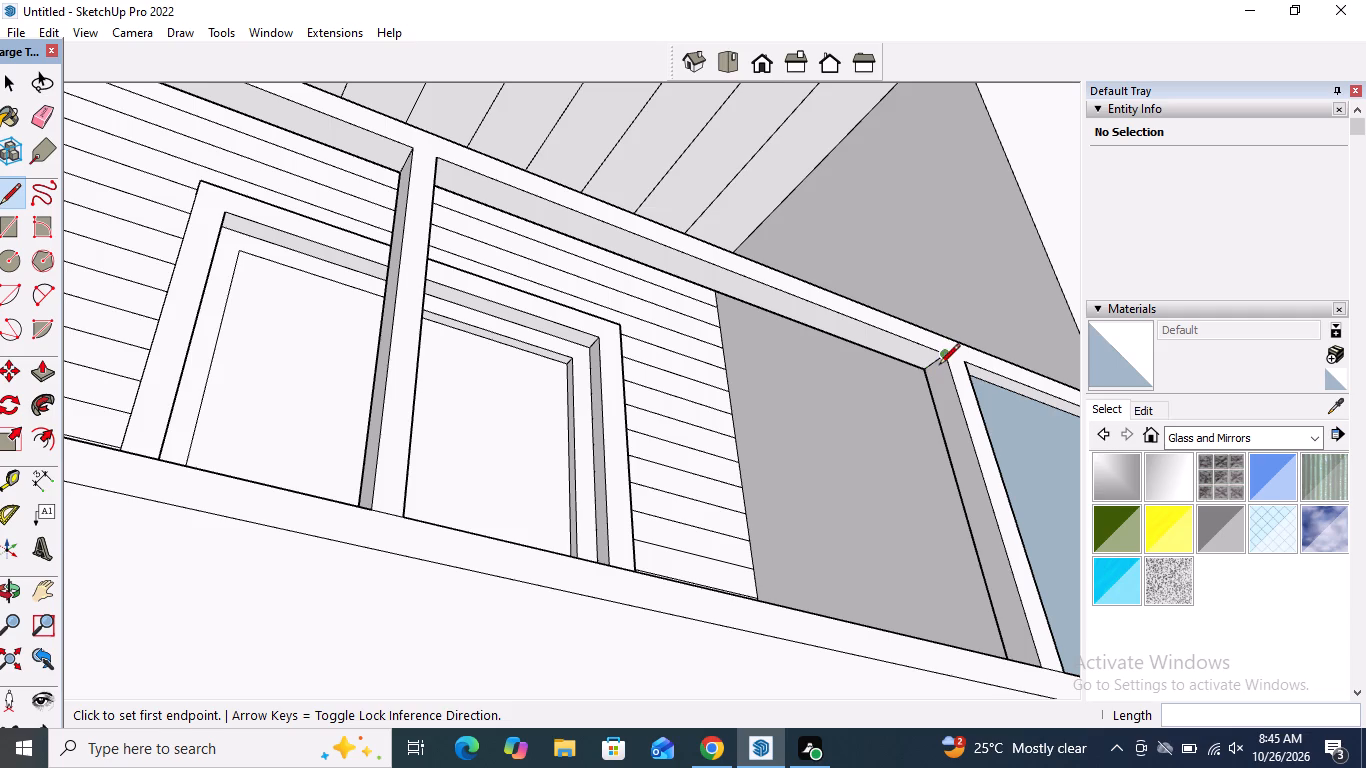
pyautogui.scroll(9, 936, 364)
pyautogui.click(929, 359)
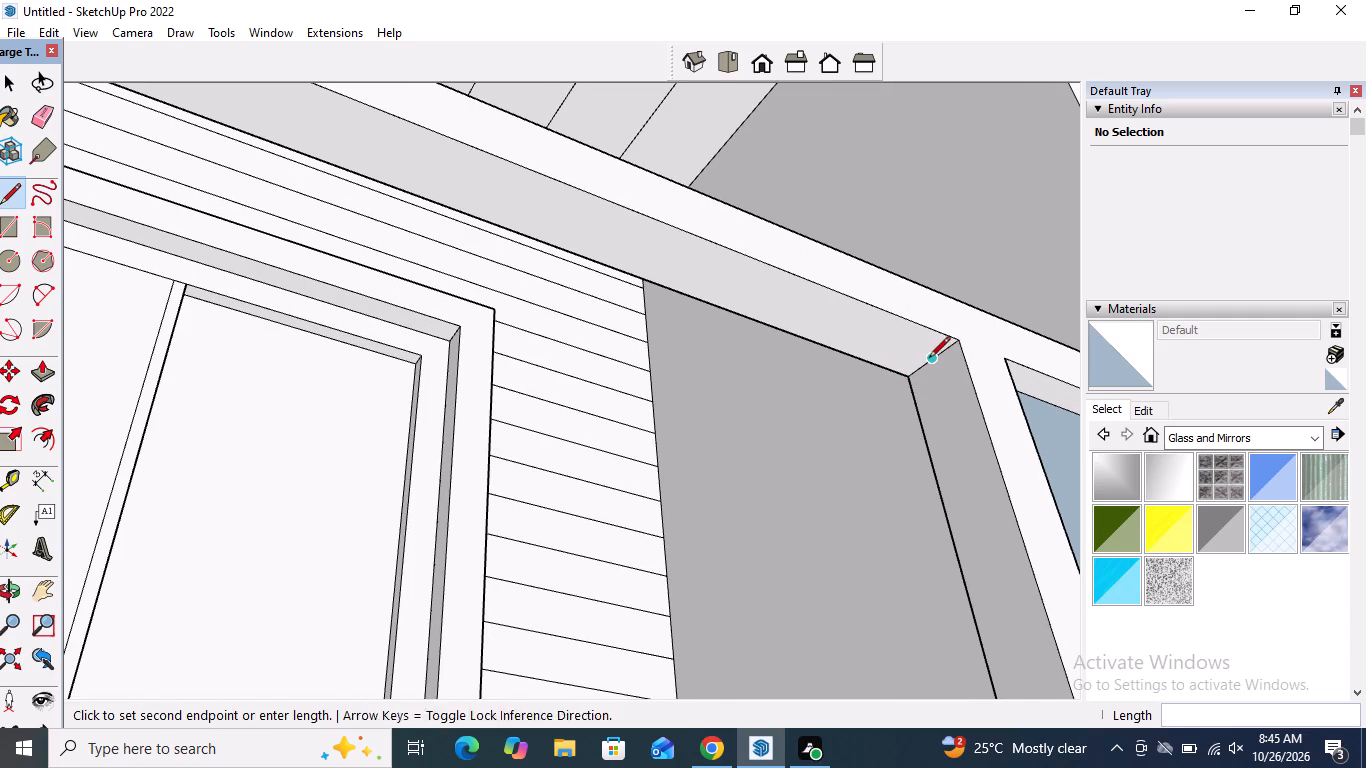
pyautogui.scroll(-17, 885, 344)
pyautogui.moveTo(891, 339); pyautogui.dragTo(528, 327, button='middle')
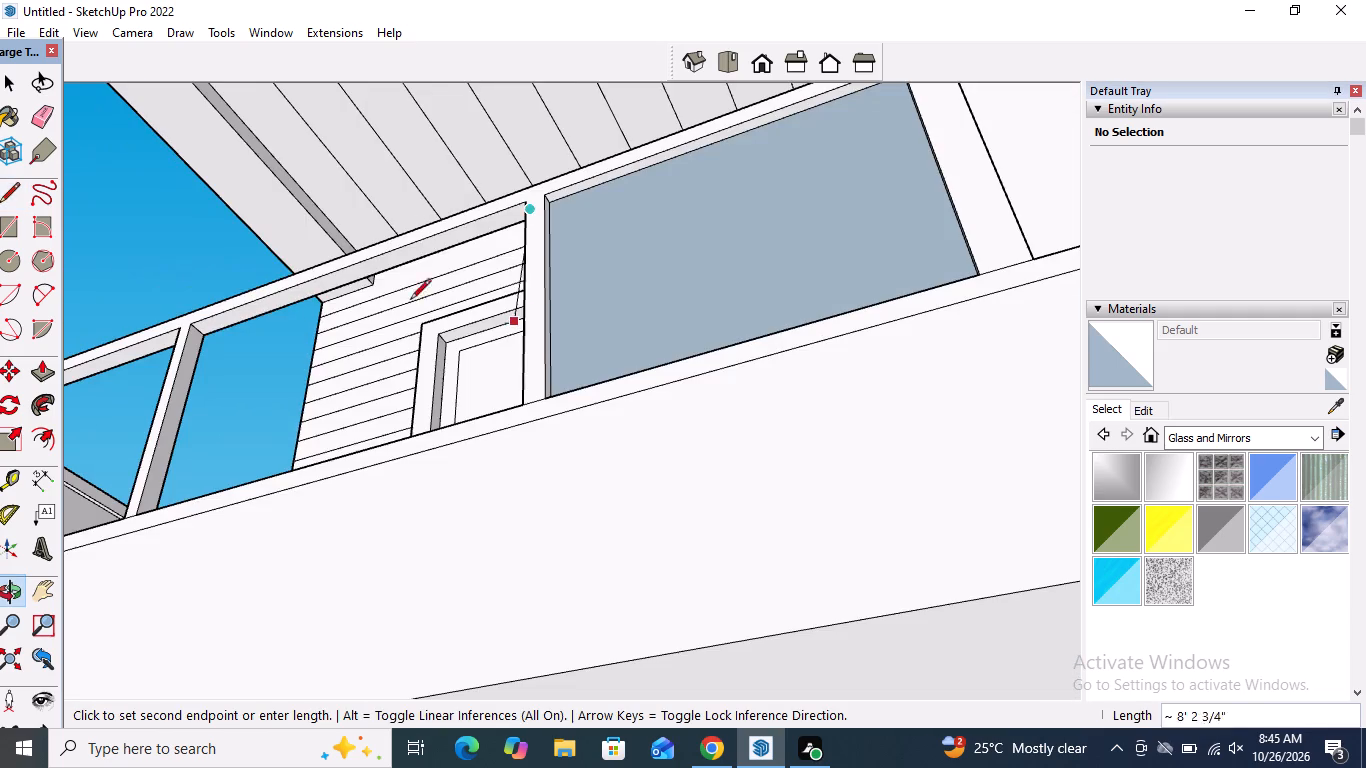
pyautogui.scroll(9, 214, 324)
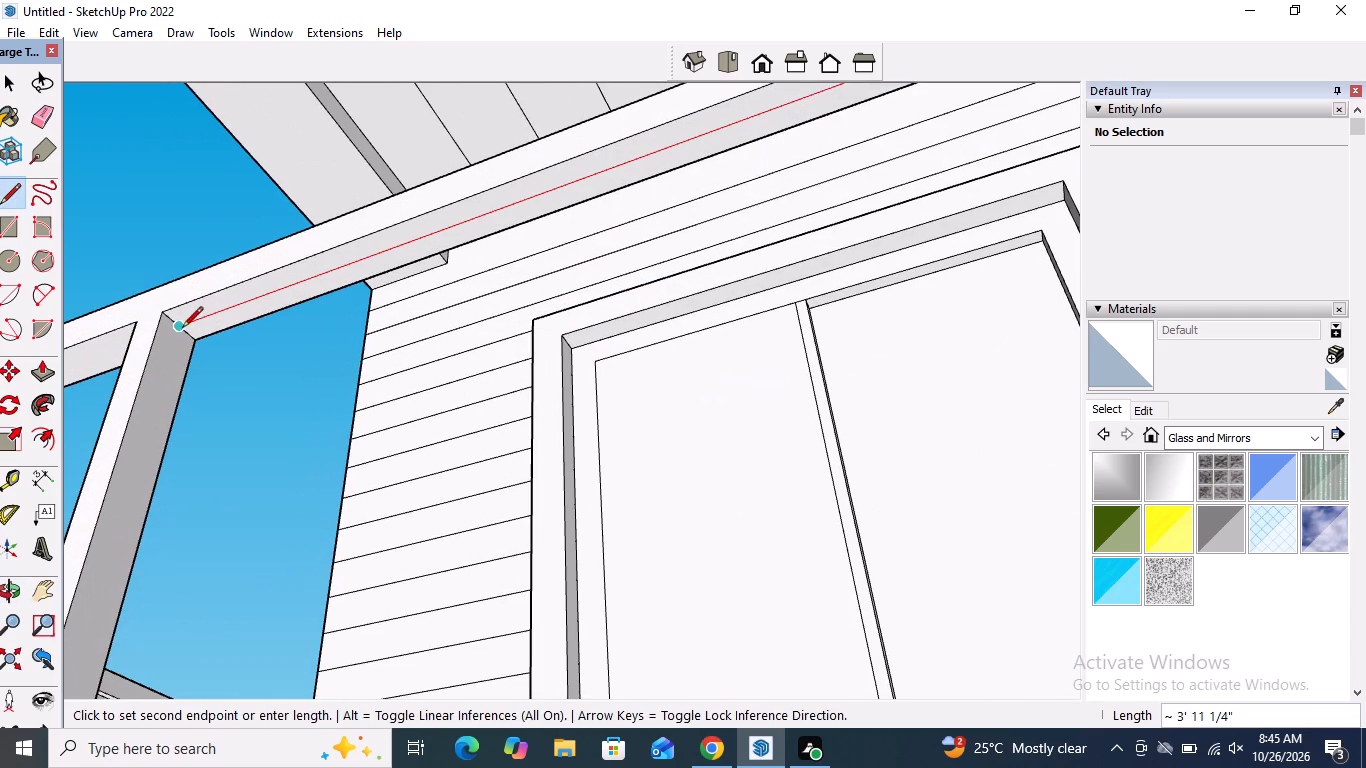
pyautogui.click(181, 328)
# Draw a vertical centre line about 2' 3 11/16" down the first intermediate post's side facing the middle bay, from handrail to slab.
pyautogui.click(179, 334)
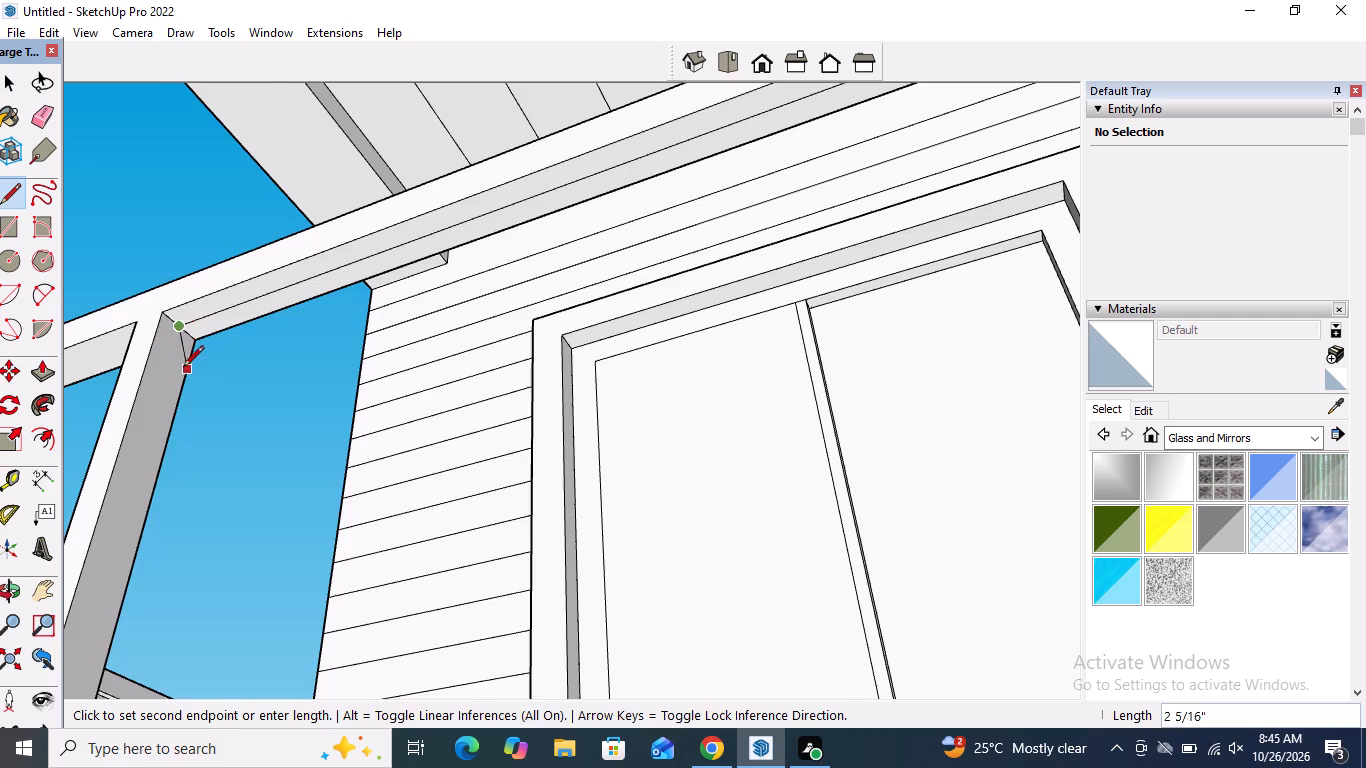
pyautogui.scroll(-6, 183, 368)
pyautogui.scroll(-12, 357, 263)
pyautogui.moveTo(361, 322); pyautogui.dragTo(377, 525, button='middle')
pyautogui.scroll(3, 313, 446)
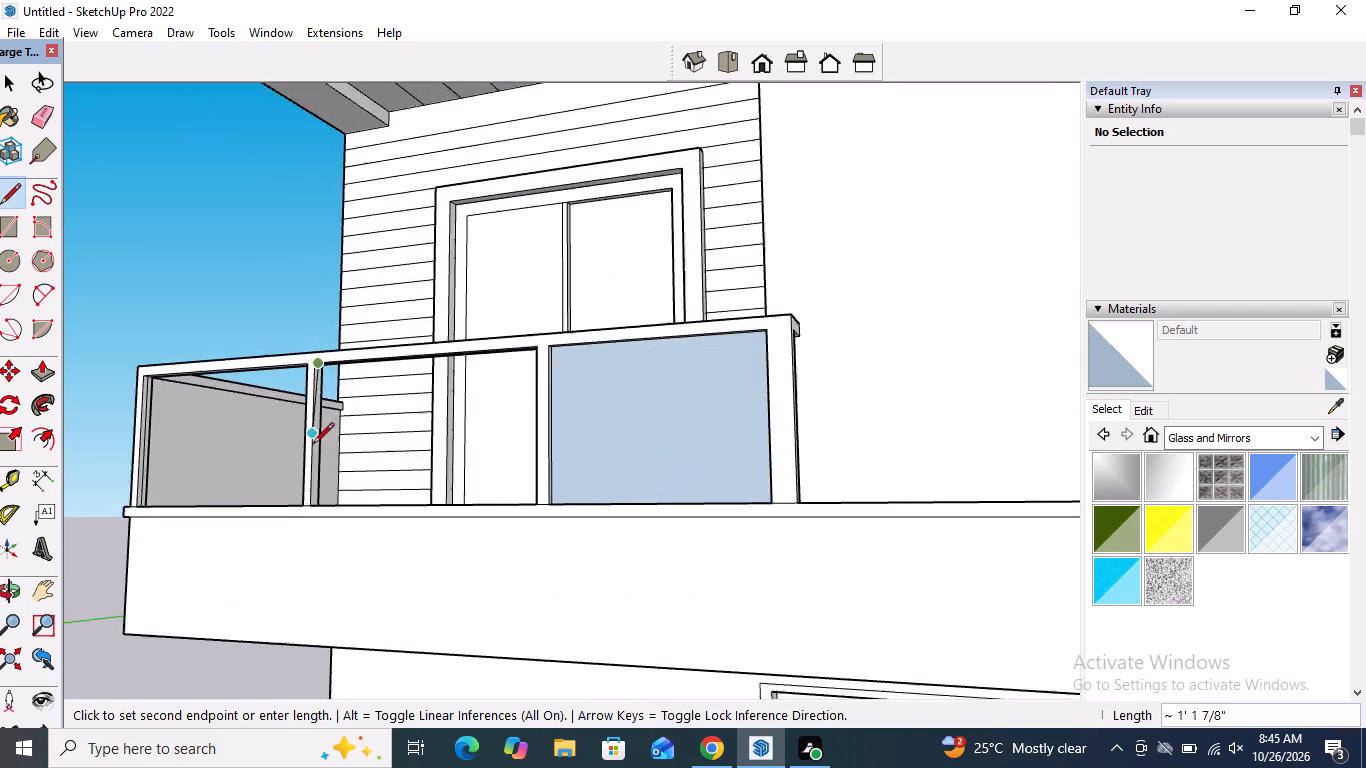
pyautogui.scroll(2, 313, 445)
pyautogui.moveTo(347, 523); pyautogui.dragTo(354, 686, button='middle')
pyautogui.scroll(9, 345, 637)
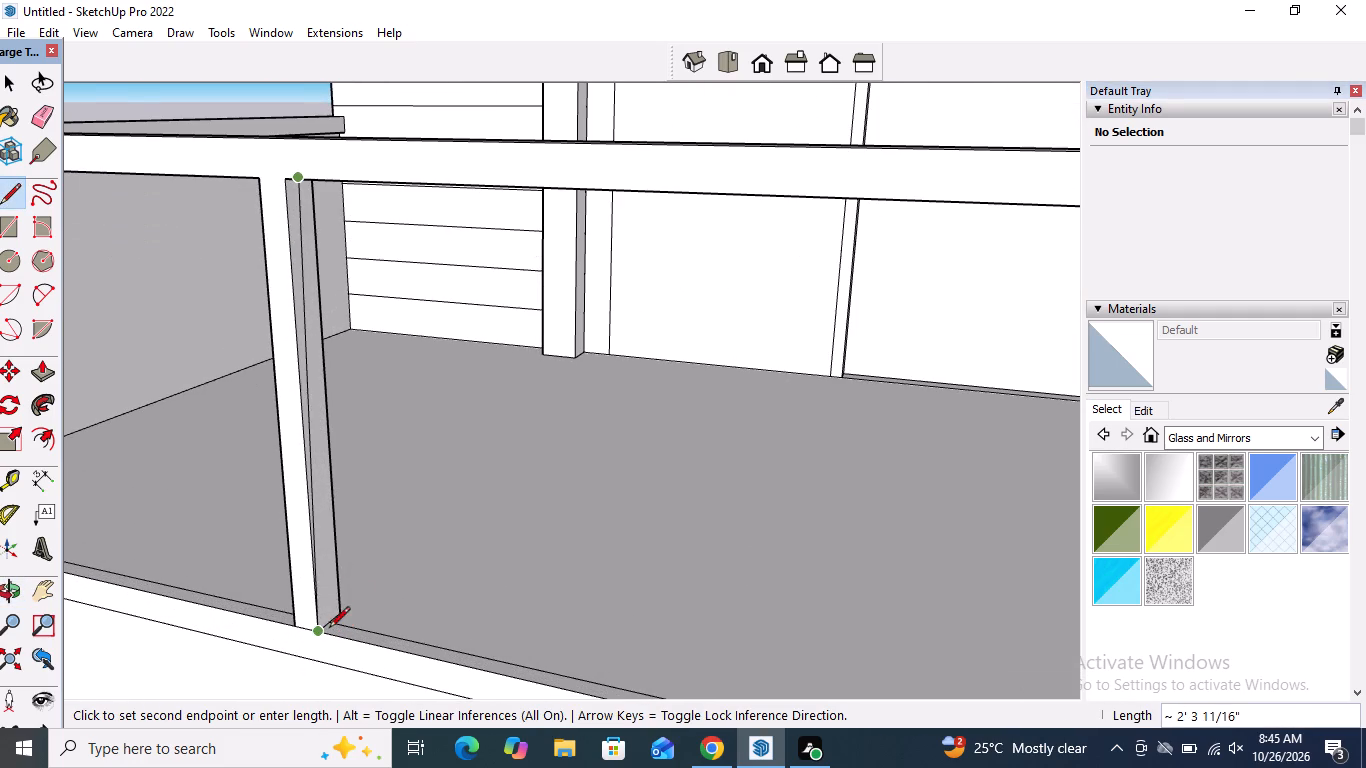
pyautogui.click(334, 621)
# Draw a vertical centre line up the second intermediate post's side facing the middle bay, from slab to handrail, closing the middle panel.
pyautogui.scroll(-6, 337, 601)
pyautogui.moveTo(357, 612); pyautogui.dragTo(599, 637, button='middle')
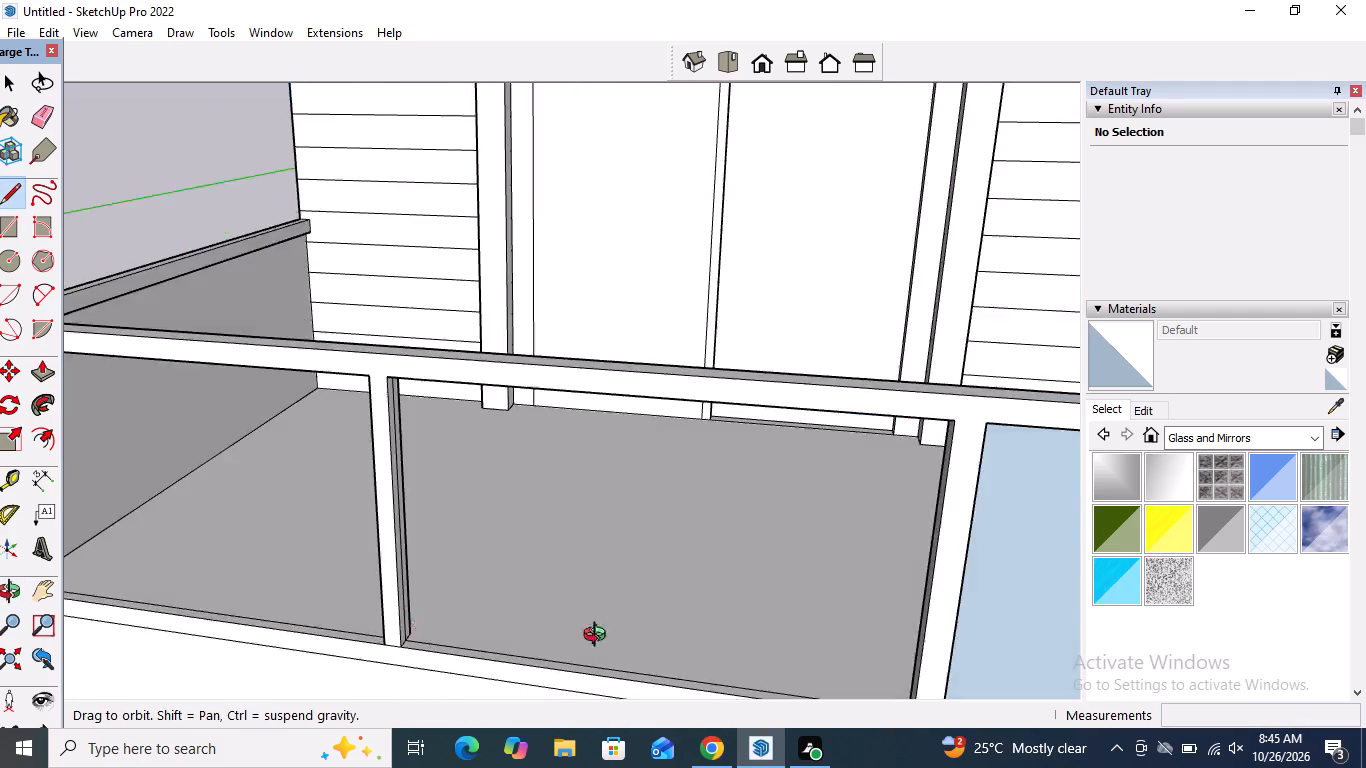
pyautogui.moveTo(599, 637); pyautogui.dragTo(695, 631, button='middle')
pyautogui.scroll(-6, 571, 592)
pyautogui.scroll(4, 1000, 535)
pyautogui.scroll(5, 813, 551)
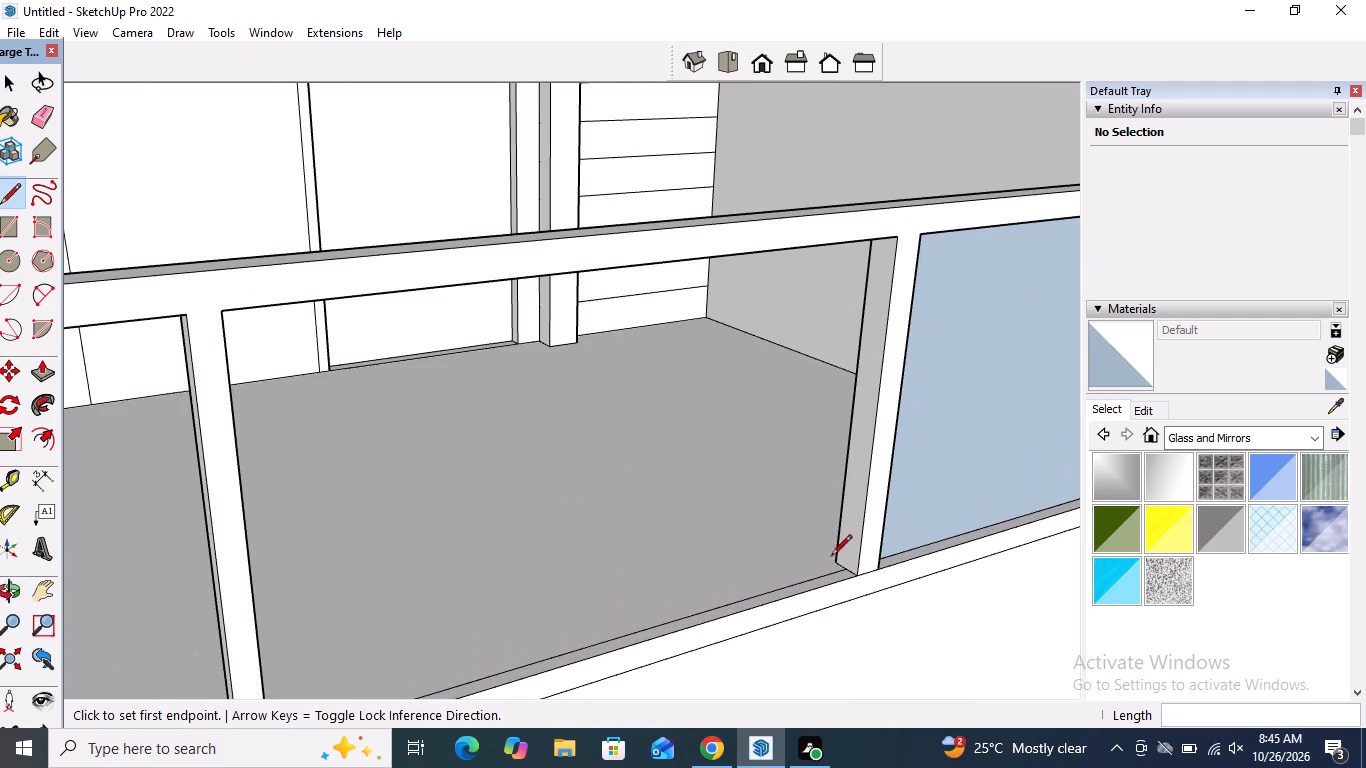
pyautogui.click(849, 565)
pyautogui.scroll(-1, 796, 611)
pyautogui.moveTo(794, 607); pyautogui.dragTo(824, 463, button='middle')
pyautogui.scroll(1, 824, 463)
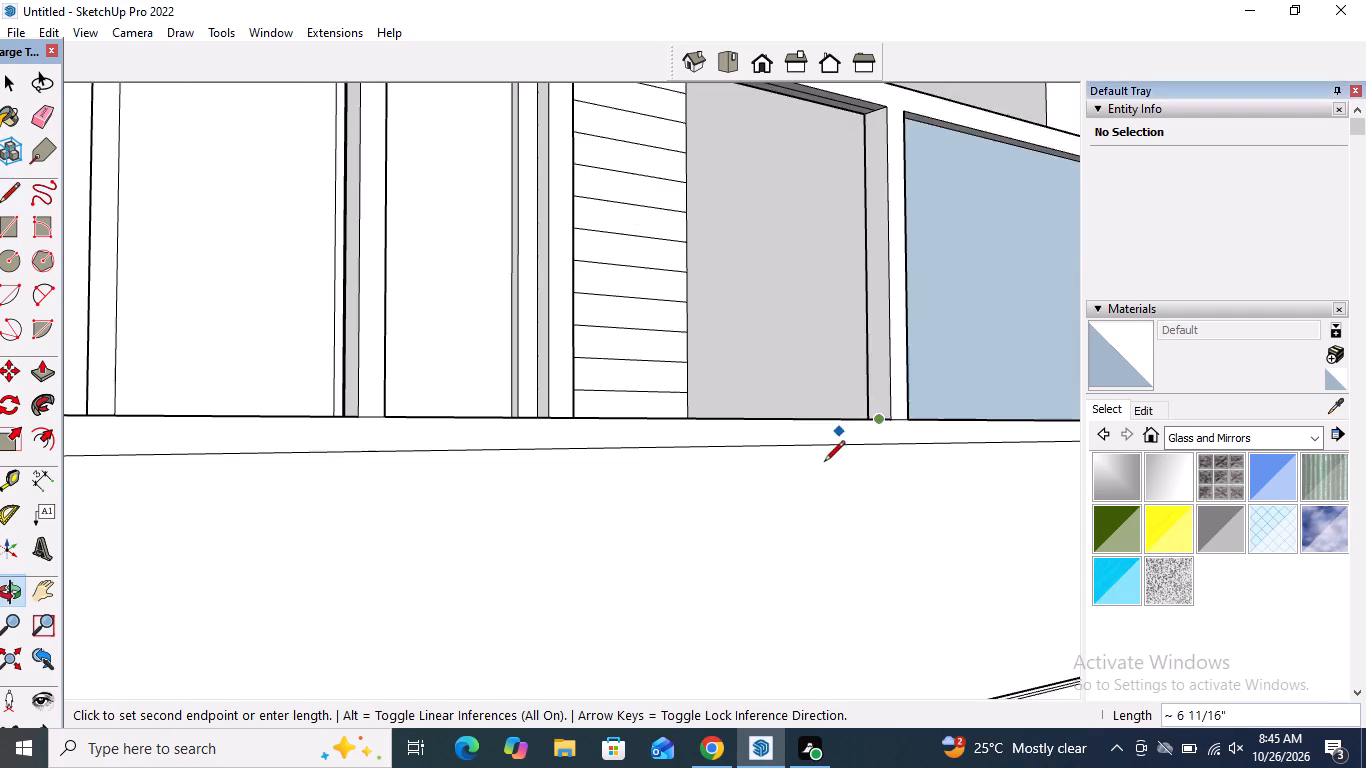
pyautogui.scroll(-6, 824, 465)
pyautogui.scroll(7, 884, 212)
pyautogui.moveTo(860, 240); pyautogui.dragTo(874, 151, button='middle')
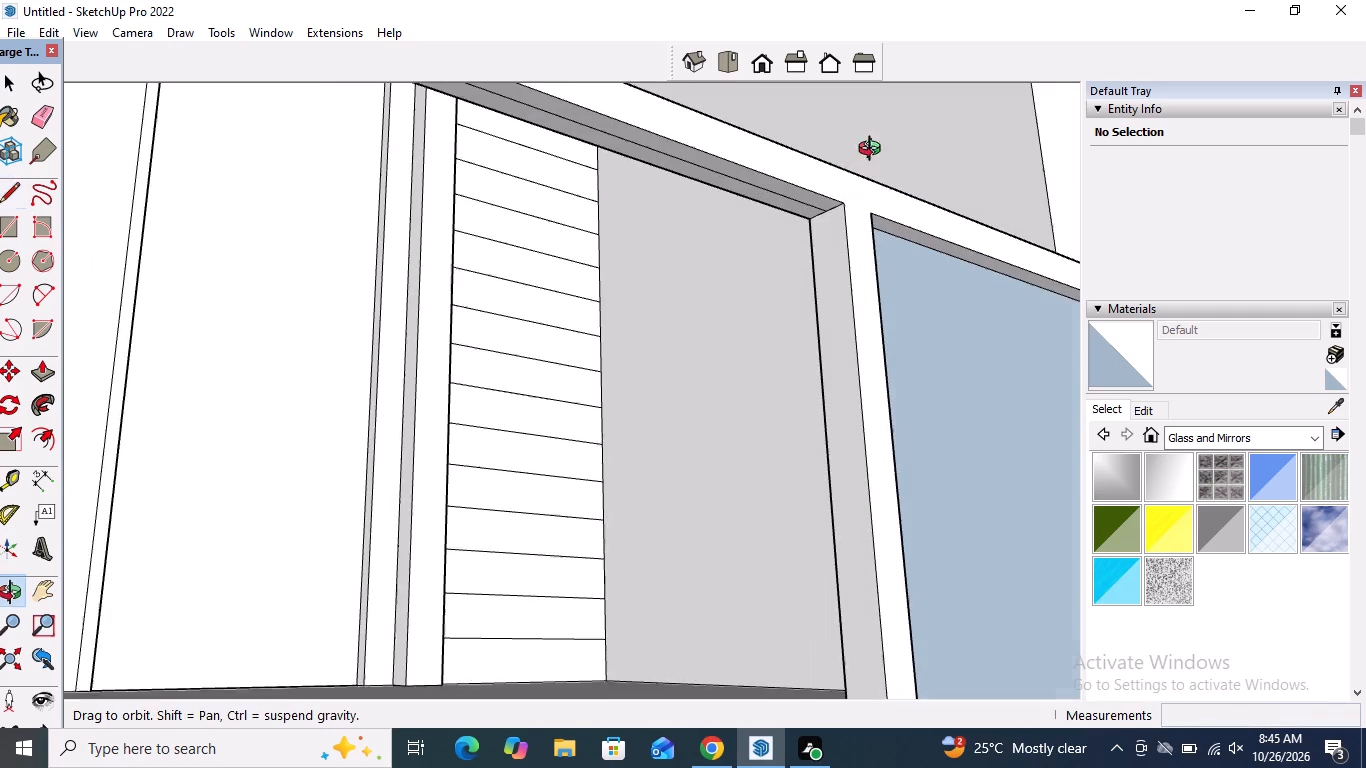
pyautogui.moveTo(874, 151); pyautogui.dragTo(875, 147, button='middle')
pyautogui.scroll(4, 846, 225)
pyautogui.click(822, 204)
pyautogui.scroll(-6, 856, 243)
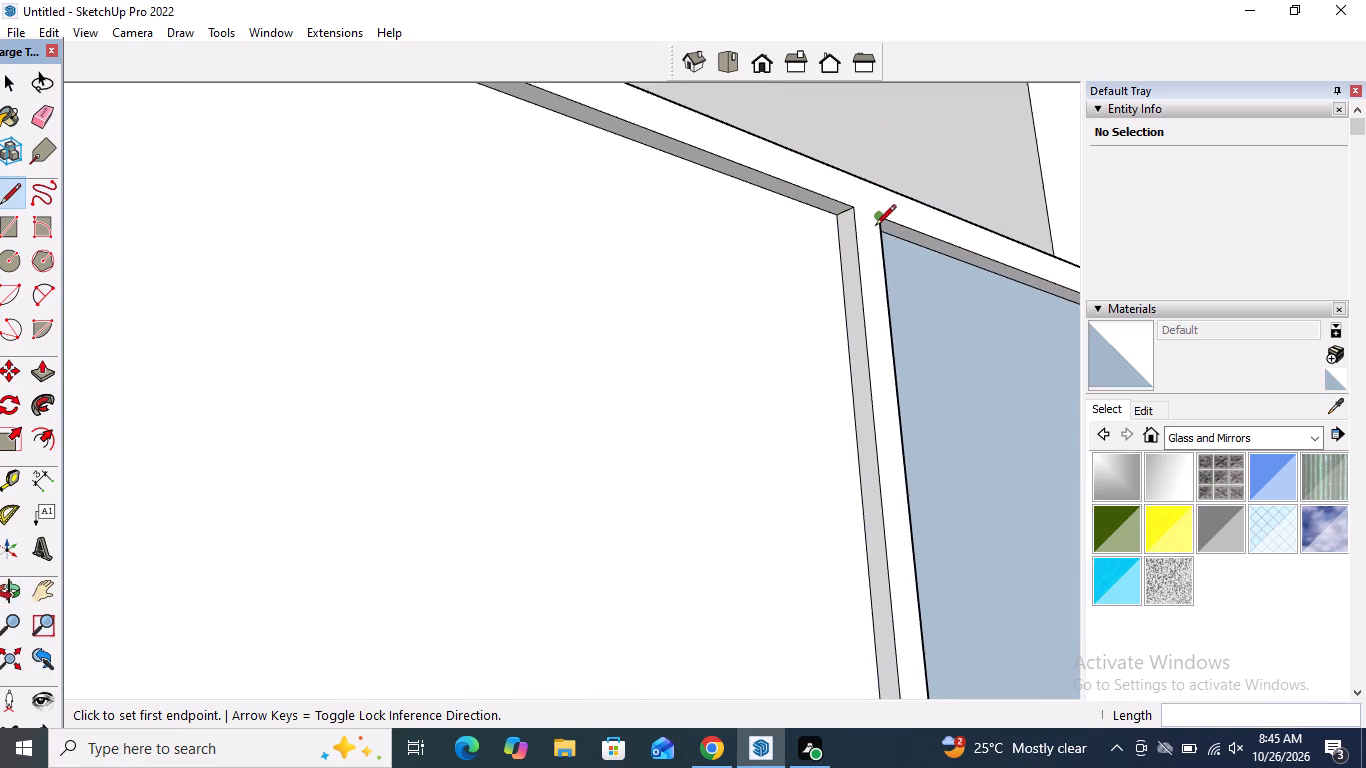
# Draw a centre line about 3' 6" long along the handrail's underside from the first intermediate post to the outer corner post.
pyautogui.scroll(-19, 876, 225)
pyautogui.moveTo(715, 270); pyautogui.dragTo(634, 443, button='middle')
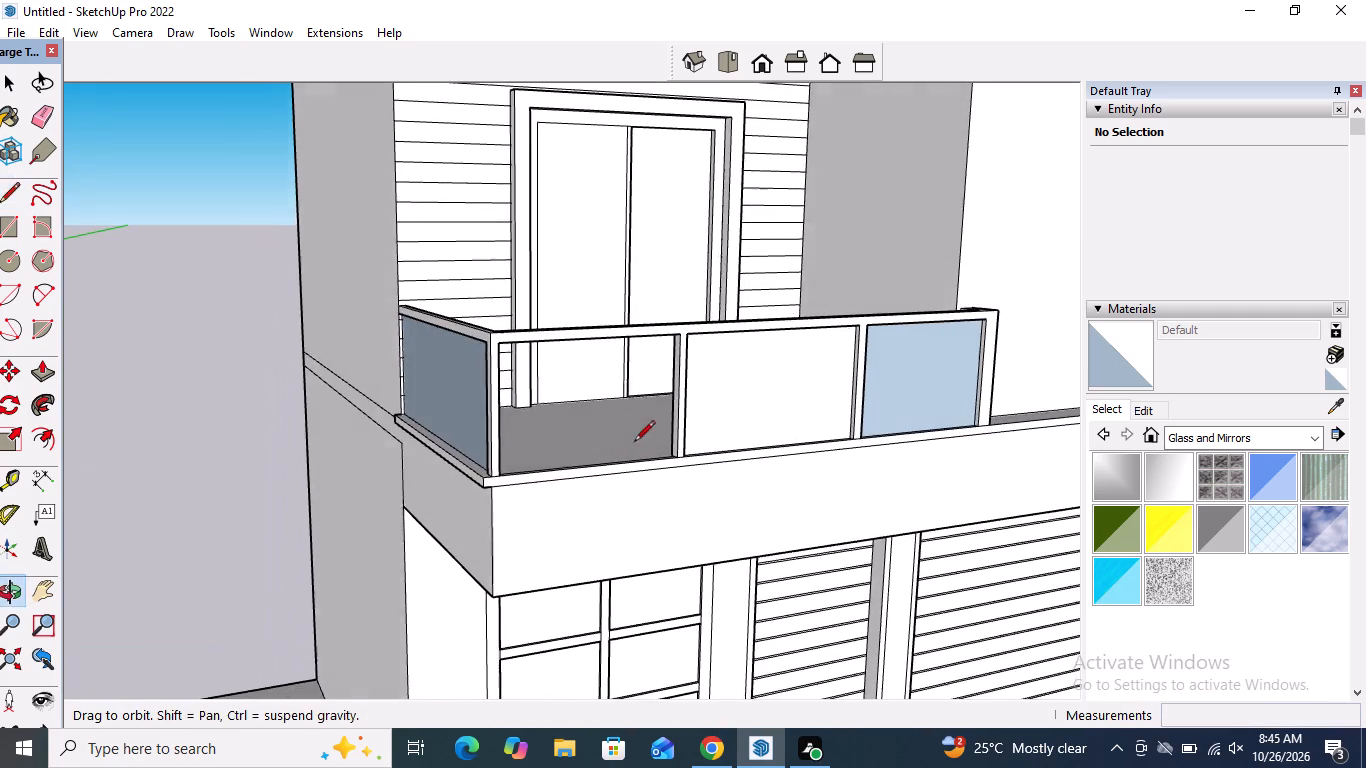
pyautogui.moveTo(634, 443); pyautogui.dragTo(637, 443, button='middle')
pyautogui.moveTo(603, 414); pyautogui.dragTo(494, 253, button='middle')
pyautogui.scroll(5, 489, 196)
pyautogui.moveTo(463, 209); pyautogui.dragTo(468, 137, button='middle')
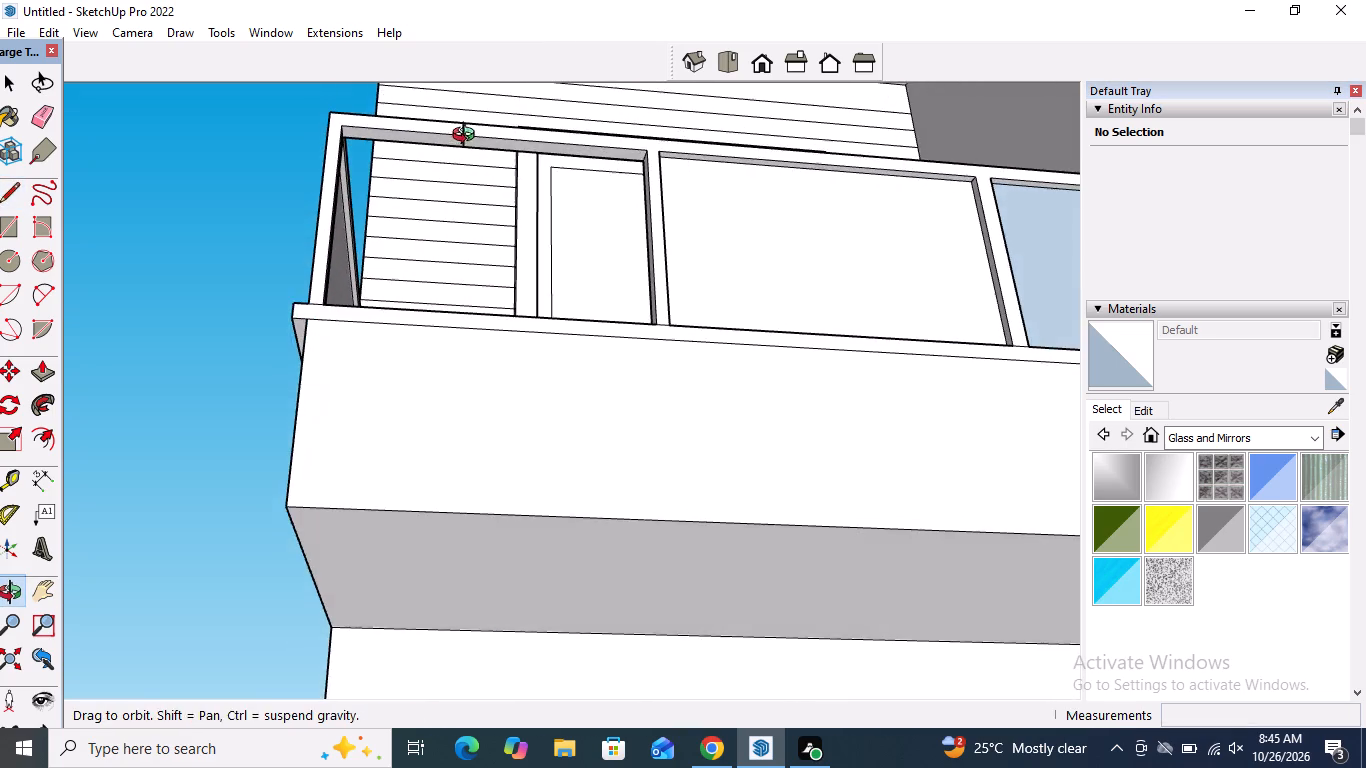
pyautogui.moveTo(468, 137); pyautogui.dragTo(468, 138, button='middle')
pyautogui.scroll(9, 474, 138)
pyautogui.scroll(4, 896, 174)
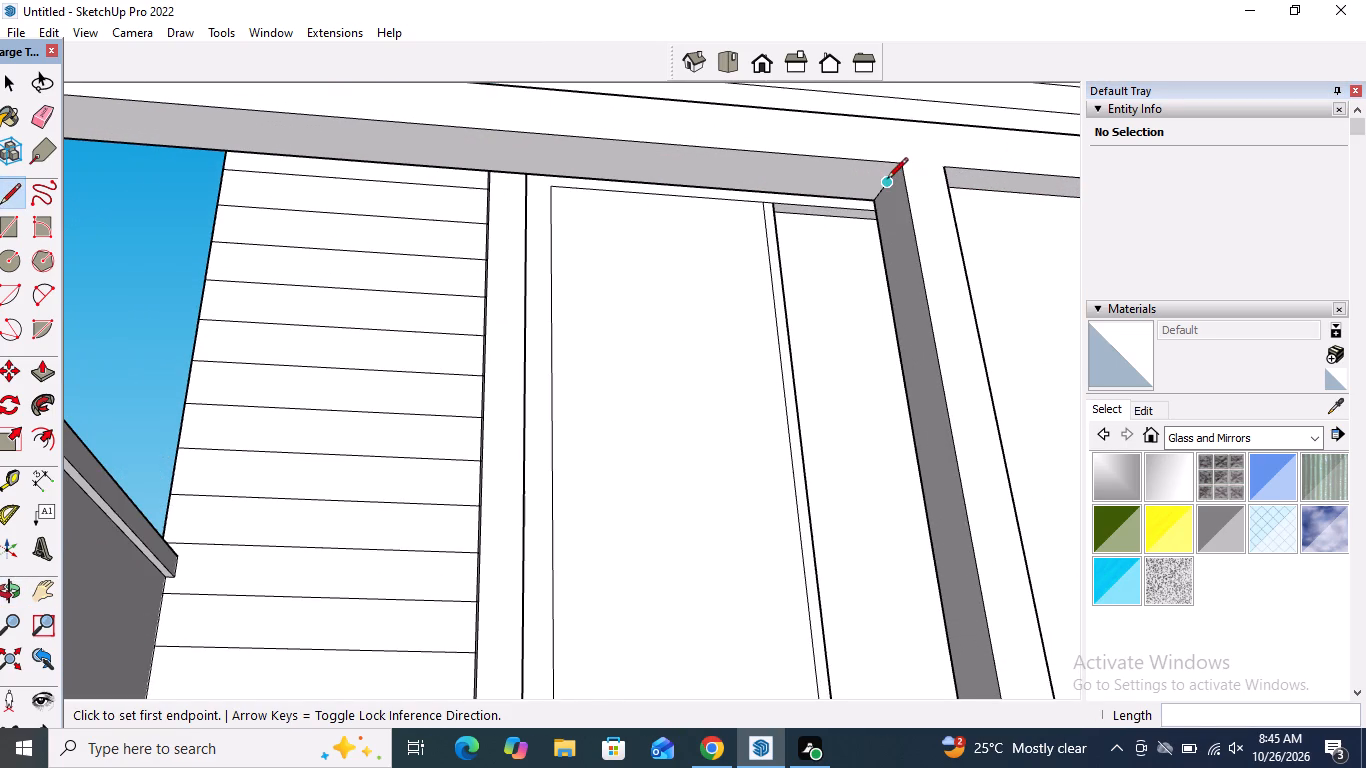
pyautogui.click(887, 180)
pyautogui.scroll(-6, 637, 182)
pyautogui.scroll(-6, 747, 185)
pyautogui.moveTo(521, 200); pyautogui.dragTo(438, 200, button='middle')
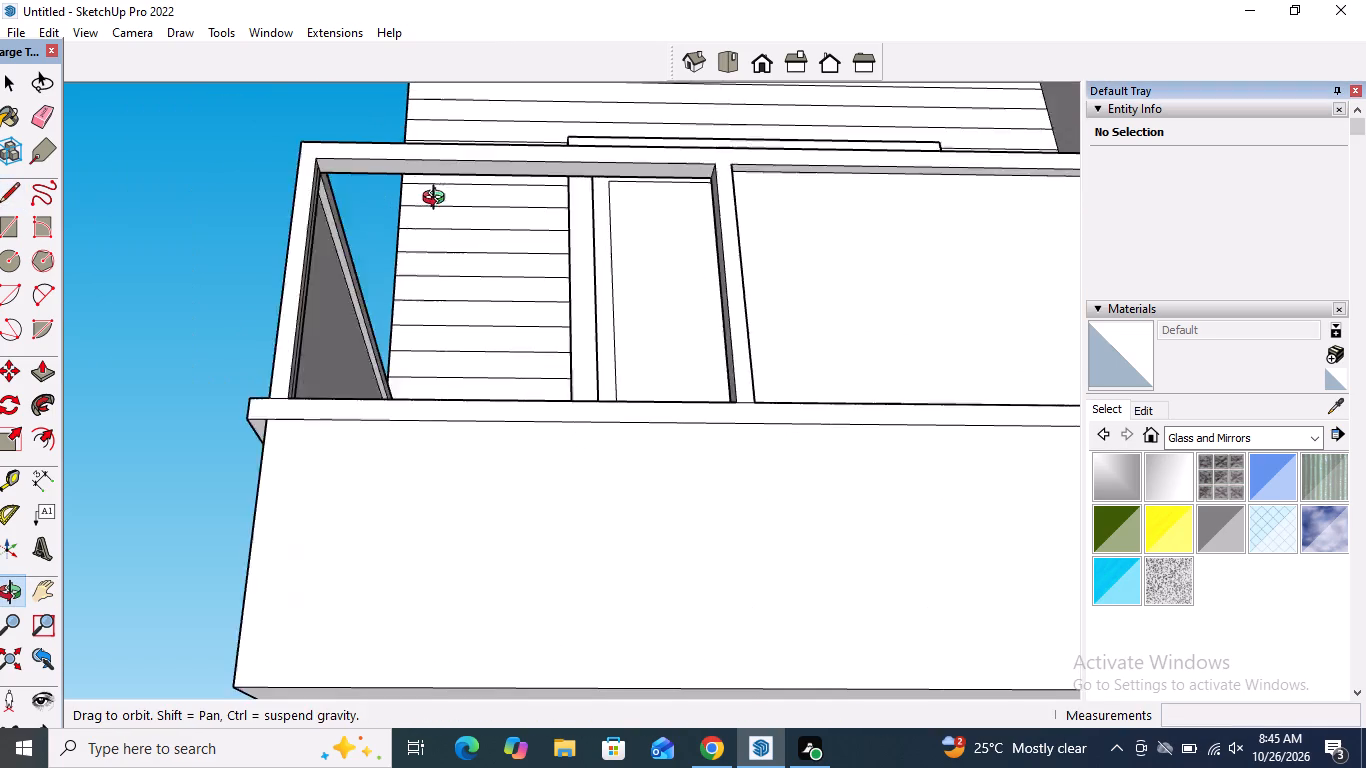
pyautogui.moveTo(438, 200); pyautogui.dragTo(334, 209, button='middle')
pyautogui.scroll(5, 112, 260)
pyautogui.scroll(-5, 158, 251)
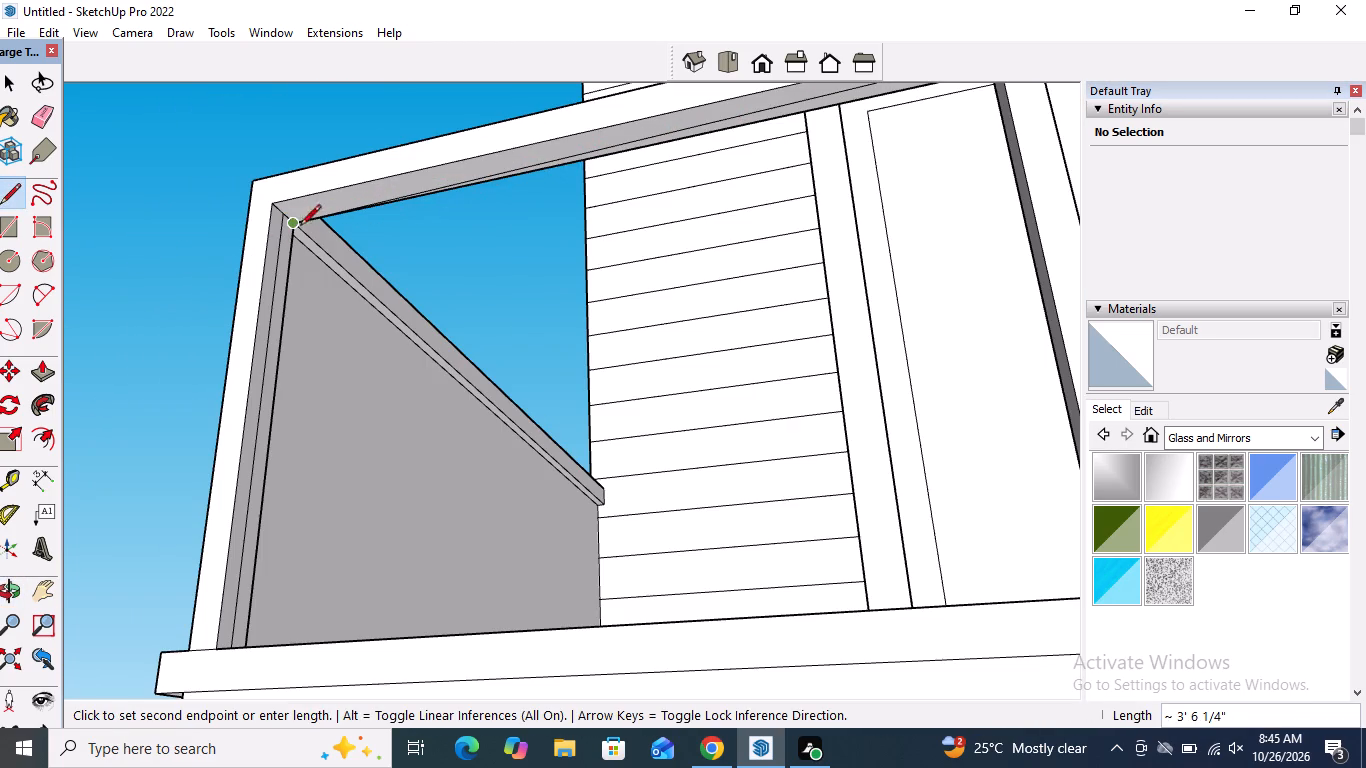
pyautogui.scroll(4, 287, 219)
pyautogui.click(283, 215)
pyautogui.scroll(-2, 304, 213)
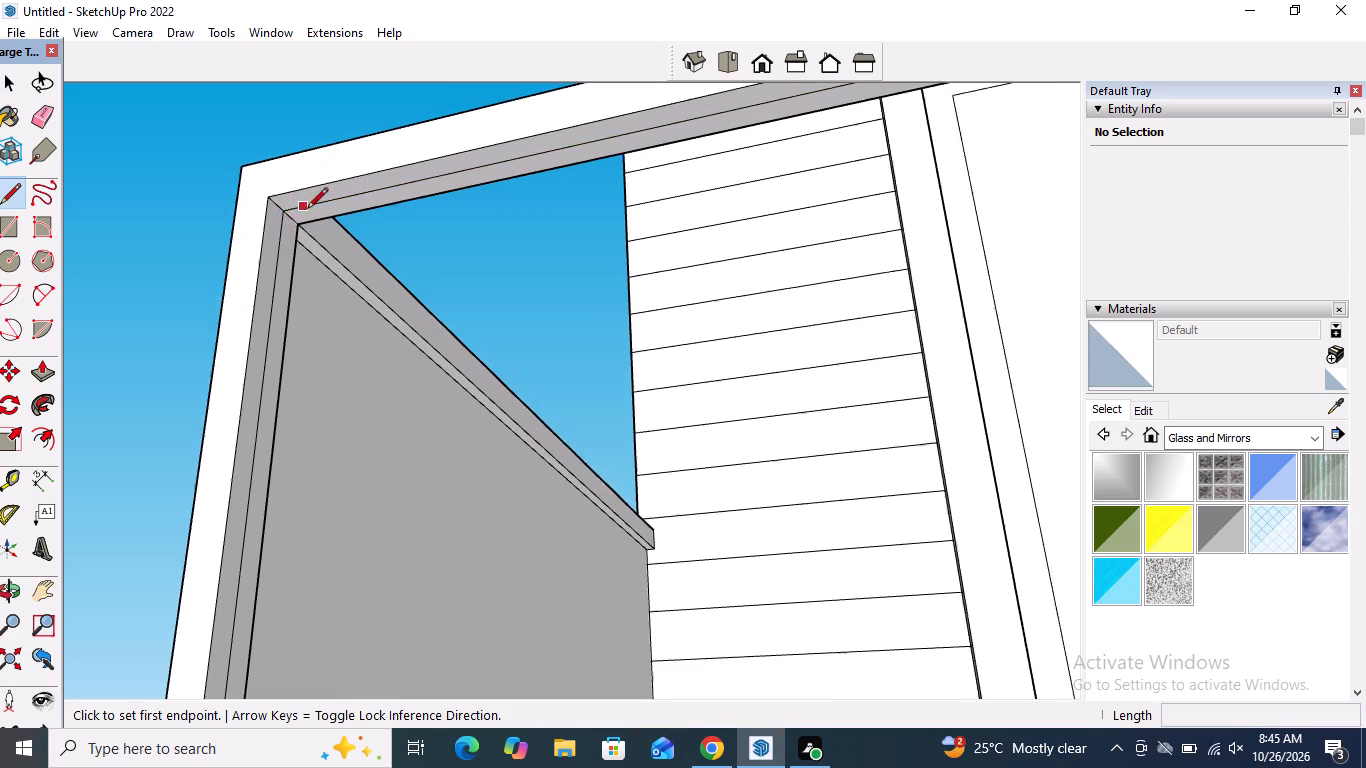
# Draw a vertical centre line about 2' 3 5/8" up the first intermediate post's side facing the outer corner, closing the last front panel.
pyautogui.scroll(-9, 307, 210)
pyautogui.moveTo(538, 388); pyautogui.dragTo(636, 668, button='middle')
pyautogui.moveTo(562, 558); pyautogui.dragTo(631, 660, button='middle')
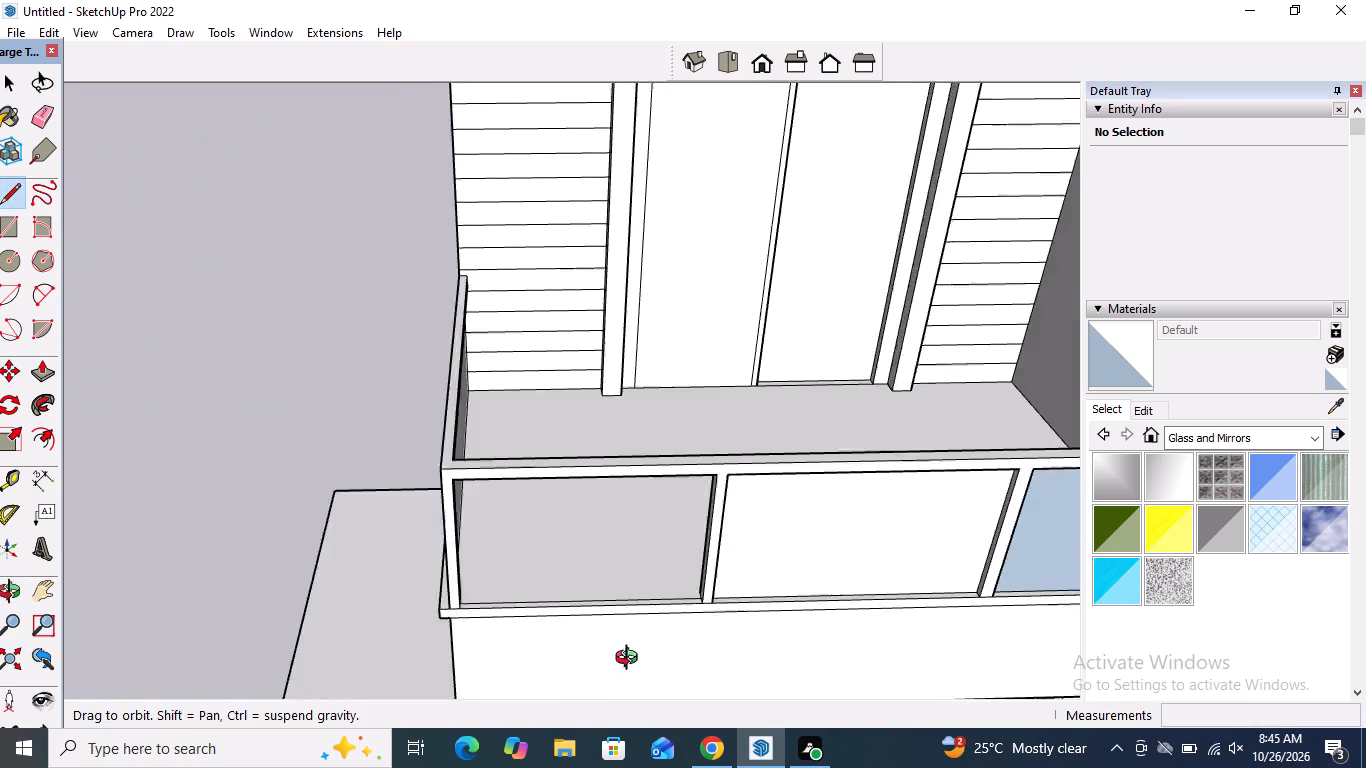
pyautogui.moveTo(631, 660); pyautogui.dragTo(831, 669, button='middle')
pyautogui.scroll(8, 824, 550)
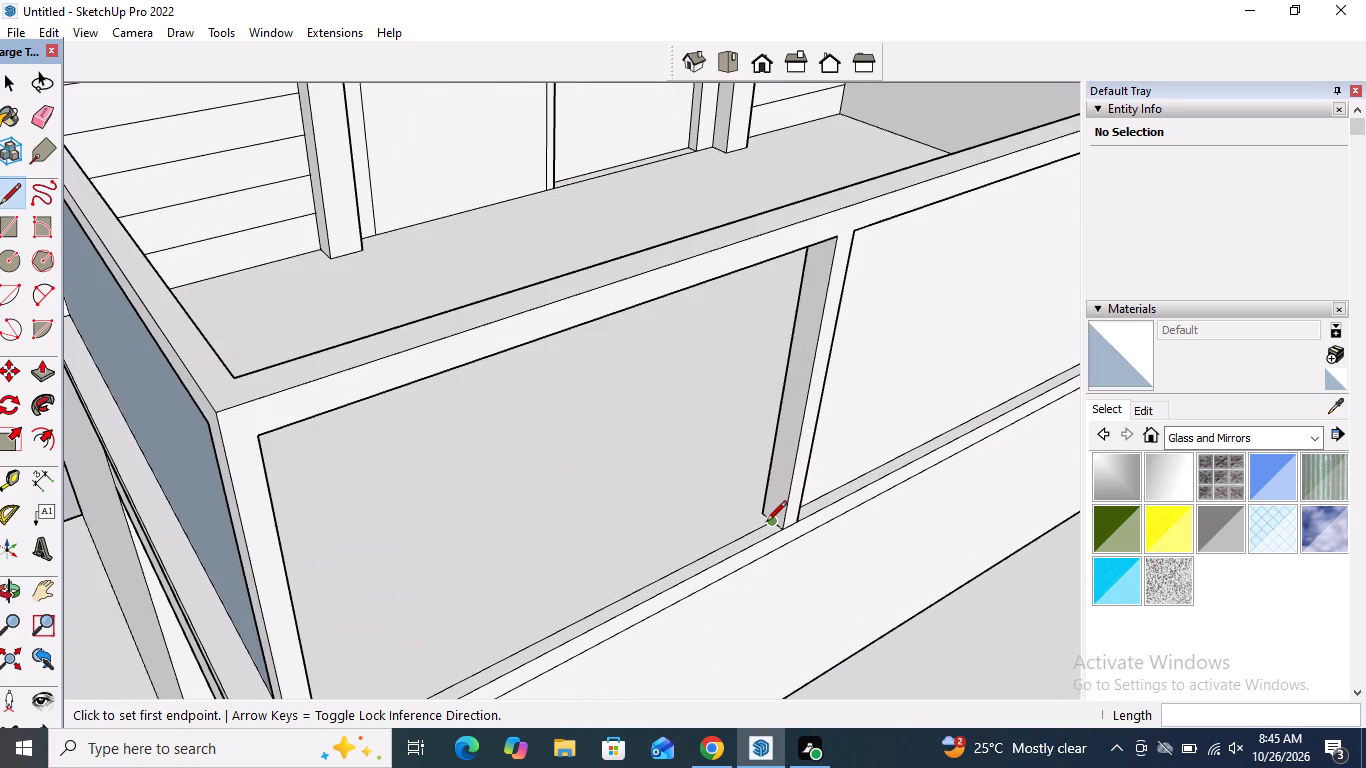
pyautogui.click(777, 523)
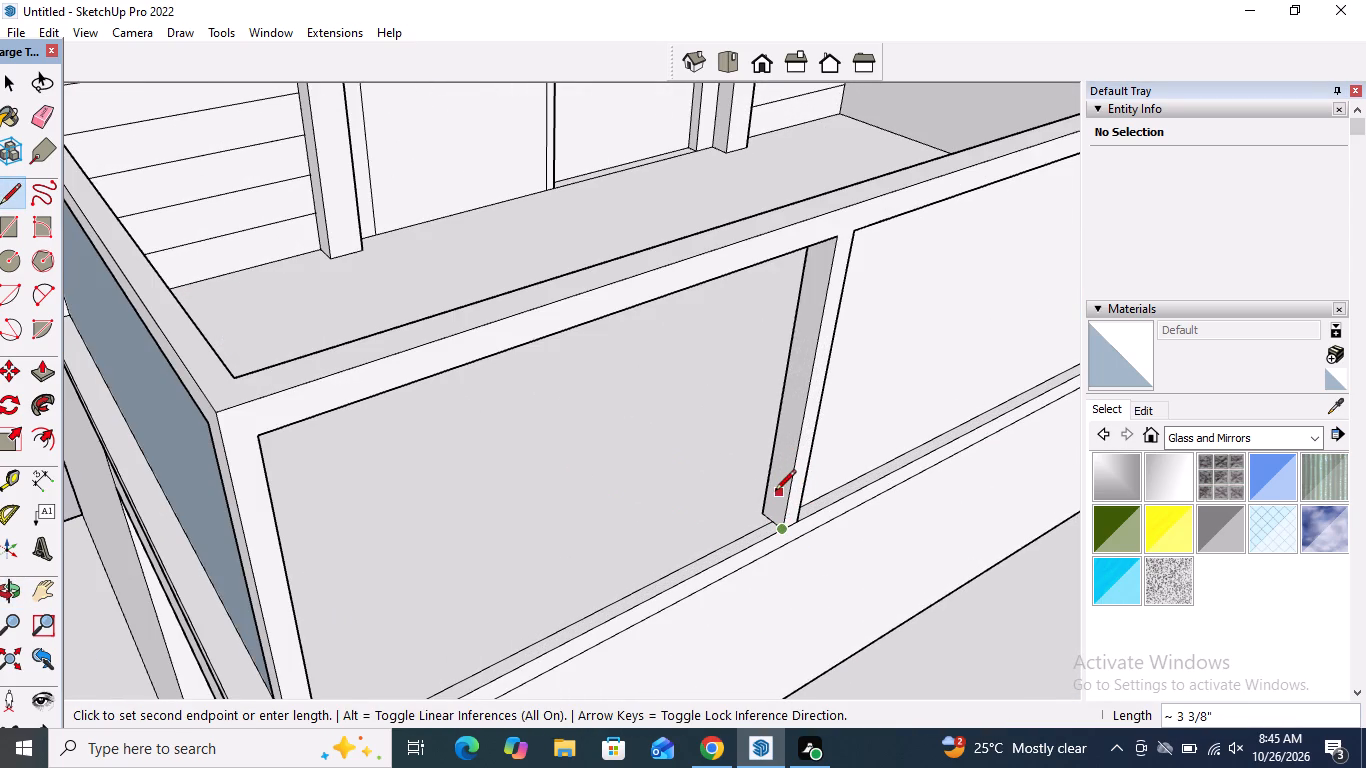
pyautogui.press('Escape')
pyautogui.click(773, 518)
pyautogui.moveTo(796, 434); pyautogui.dragTo(840, 194, button='middle')
pyautogui.scroll(-5, 812, 194)
pyautogui.scroll(18, 779, 202)
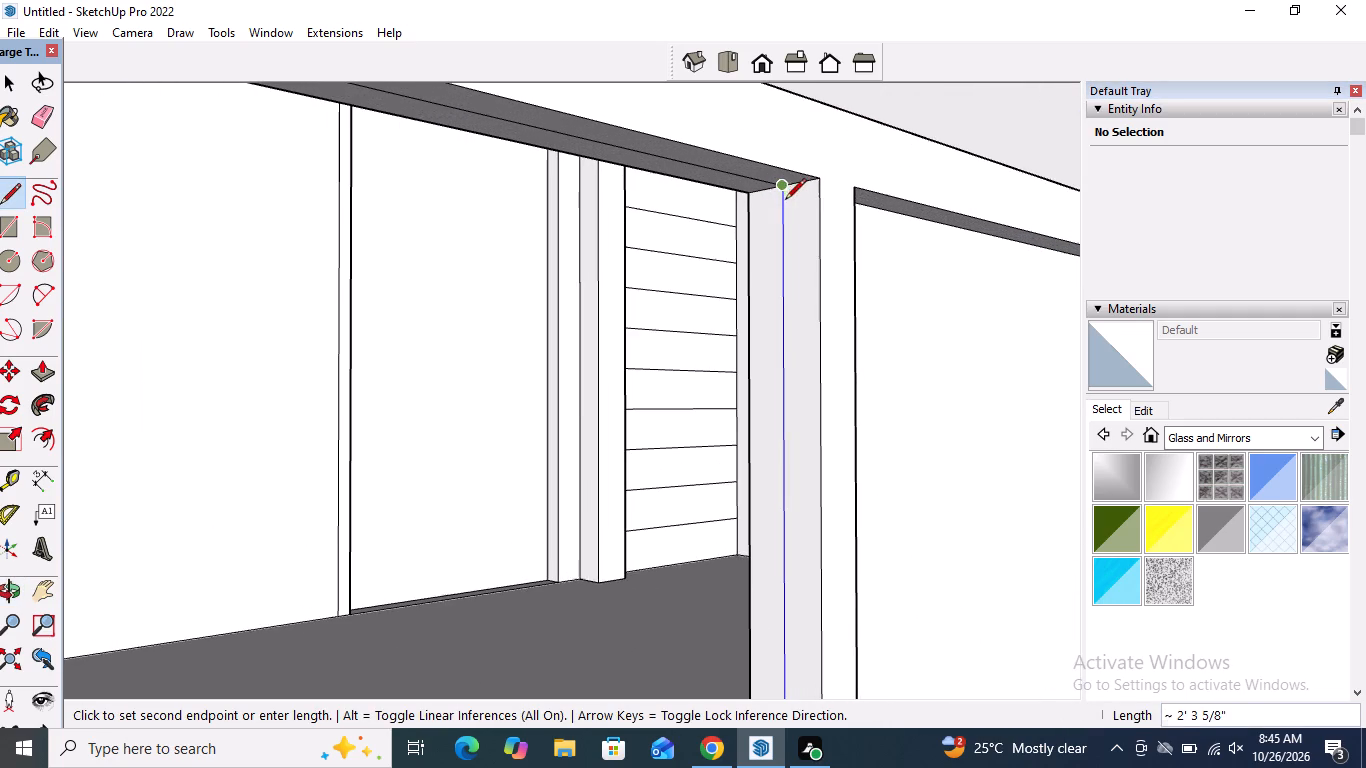
pyautogui.click(785, 186)
pyautogui.press('space')
# Inspect the balcony's front and side railing panels and the building's facade from several angles.
pyautogui.scroll(-12, 467, 237)
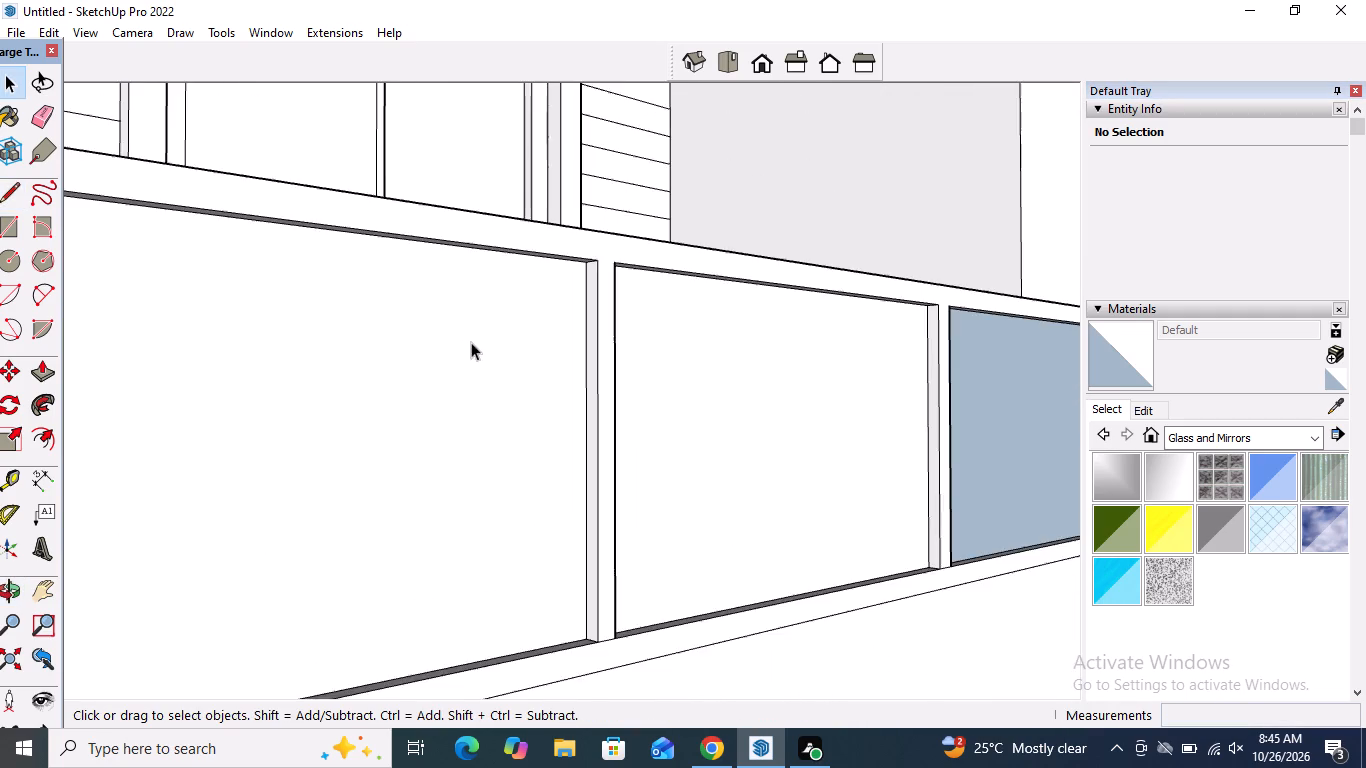
pyautogui.scroll(-13, 510, 321)
pyautogui.moveTo(743, 342); pyautogui.dragTo(916, 466, button='middle')
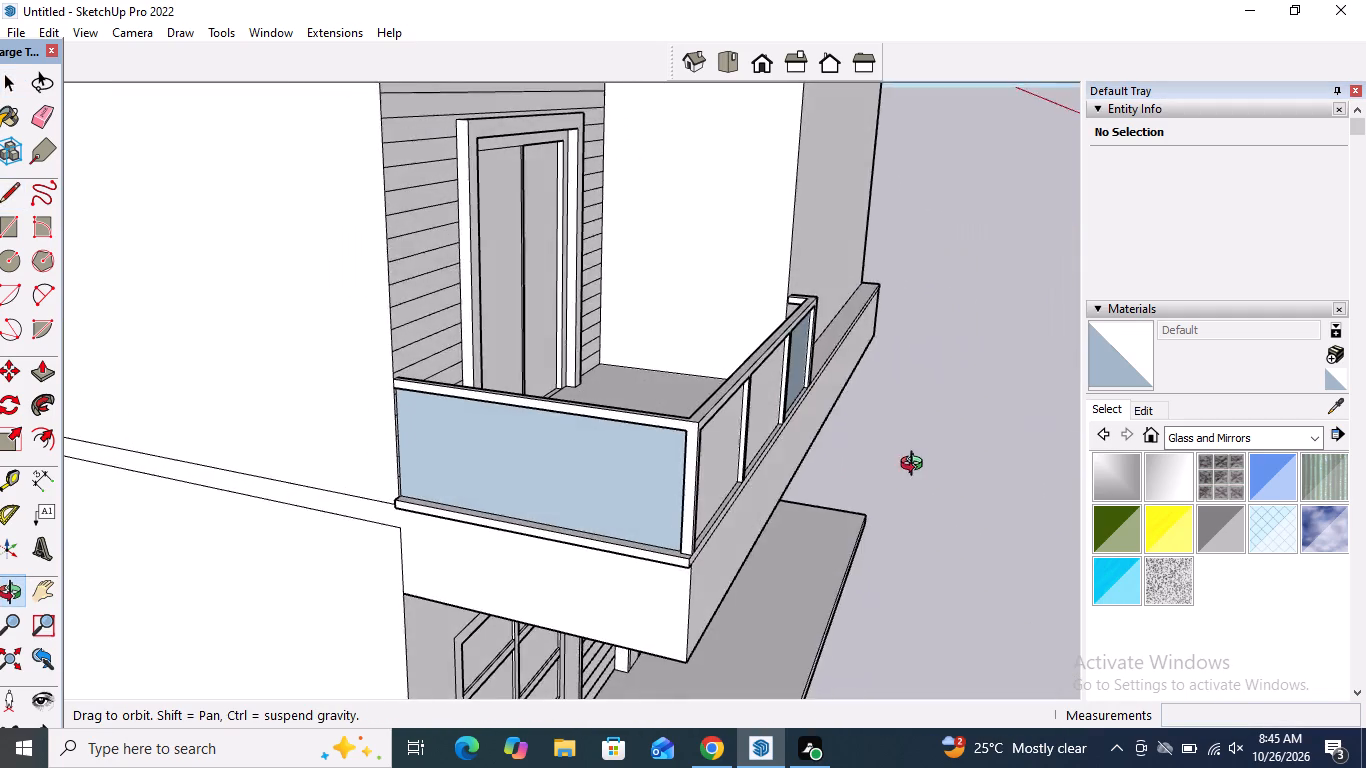
pyautogui.moveTo(916, 466); pyautogui.dragTo(572, 382, button='middle')
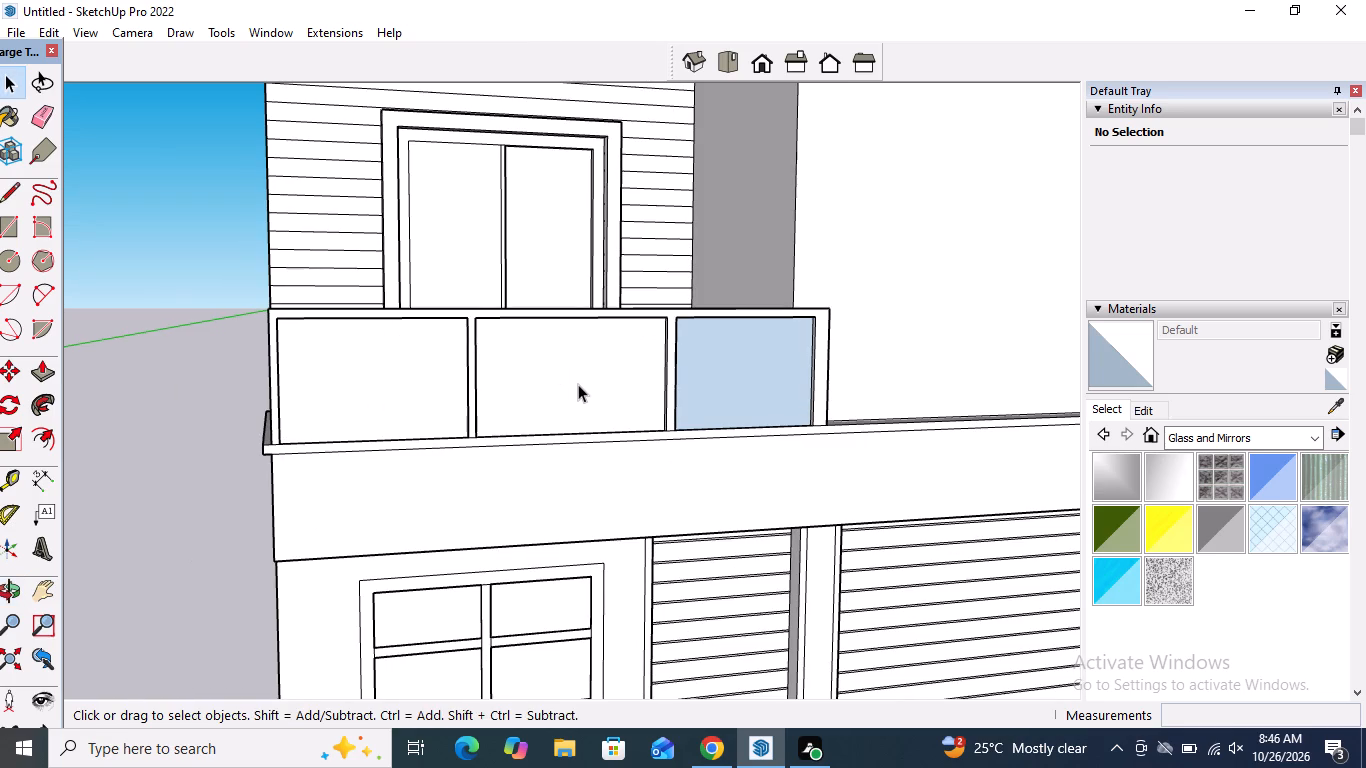
pyautogui.scroll(-9, 578, 384)
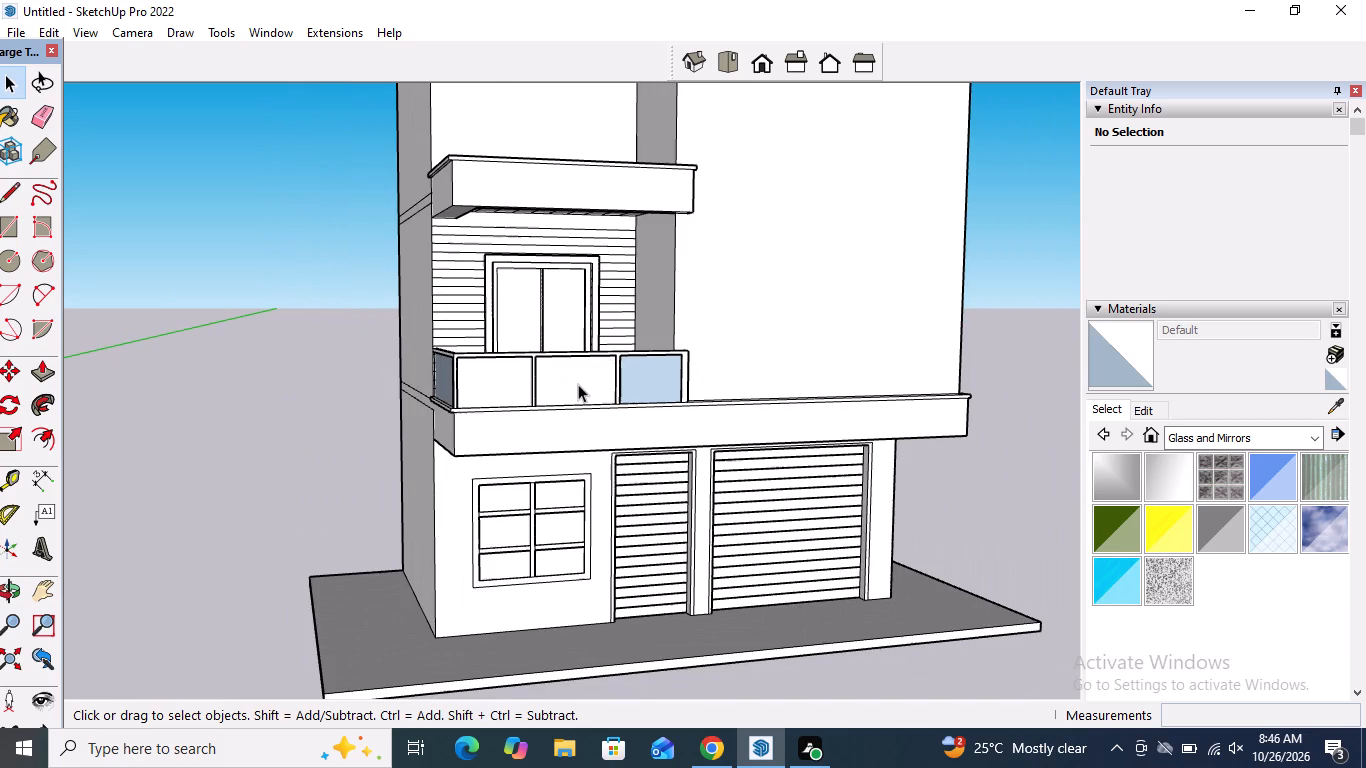
pyautogui.moveTo(578, 384); pyautogui.dragTo(913, 465, button='middle')
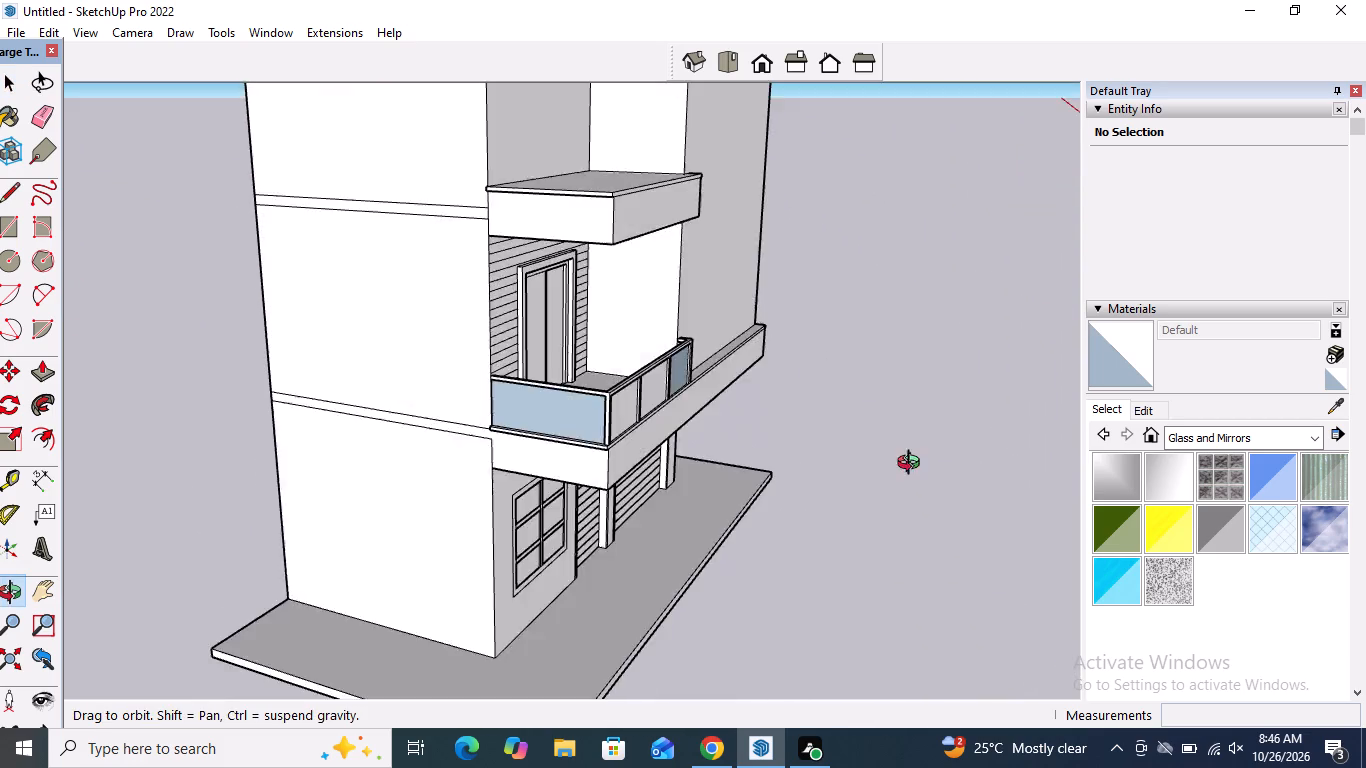
pyautogui.moveTo(913, 465); pyautogui.dragTo(546, 566, button='middle')
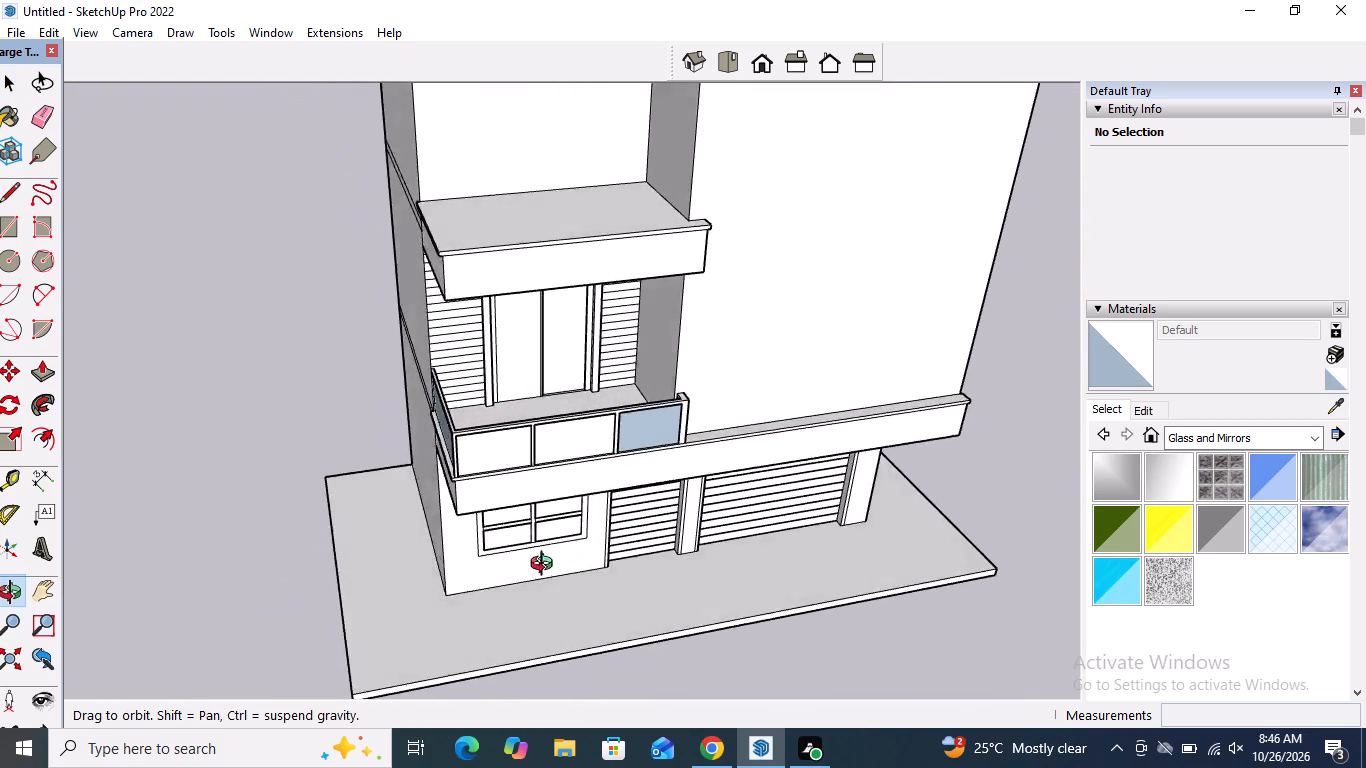
pyautogui.moveTo(546, 566); pyautogui.dragTo(433, 519, button='middle')
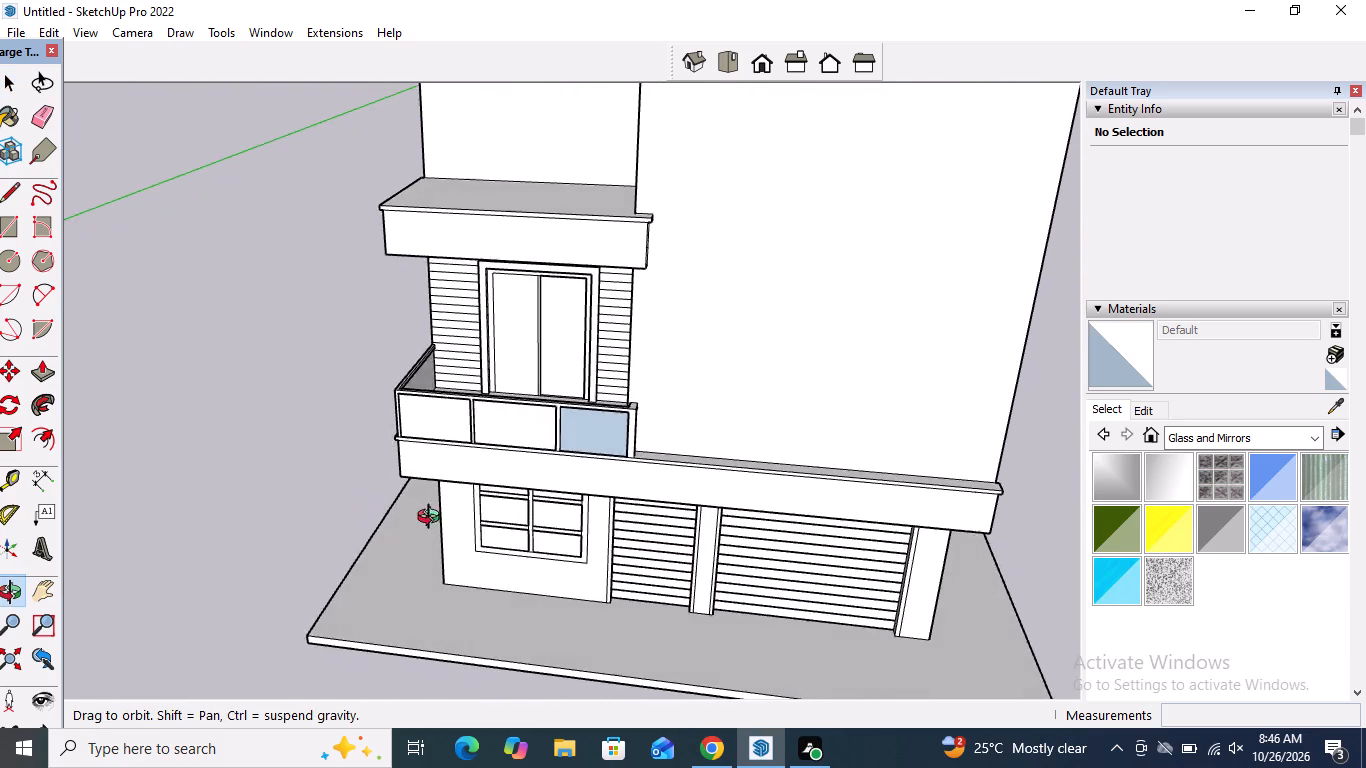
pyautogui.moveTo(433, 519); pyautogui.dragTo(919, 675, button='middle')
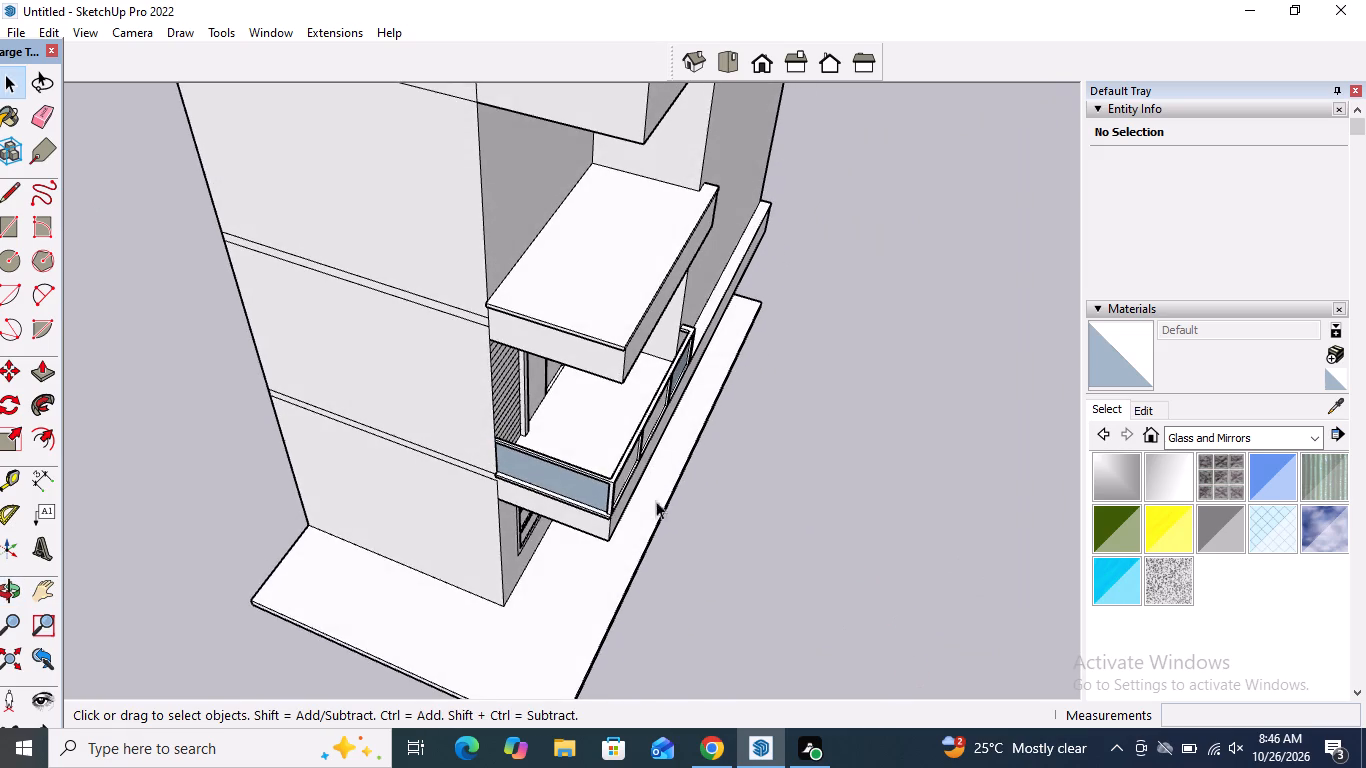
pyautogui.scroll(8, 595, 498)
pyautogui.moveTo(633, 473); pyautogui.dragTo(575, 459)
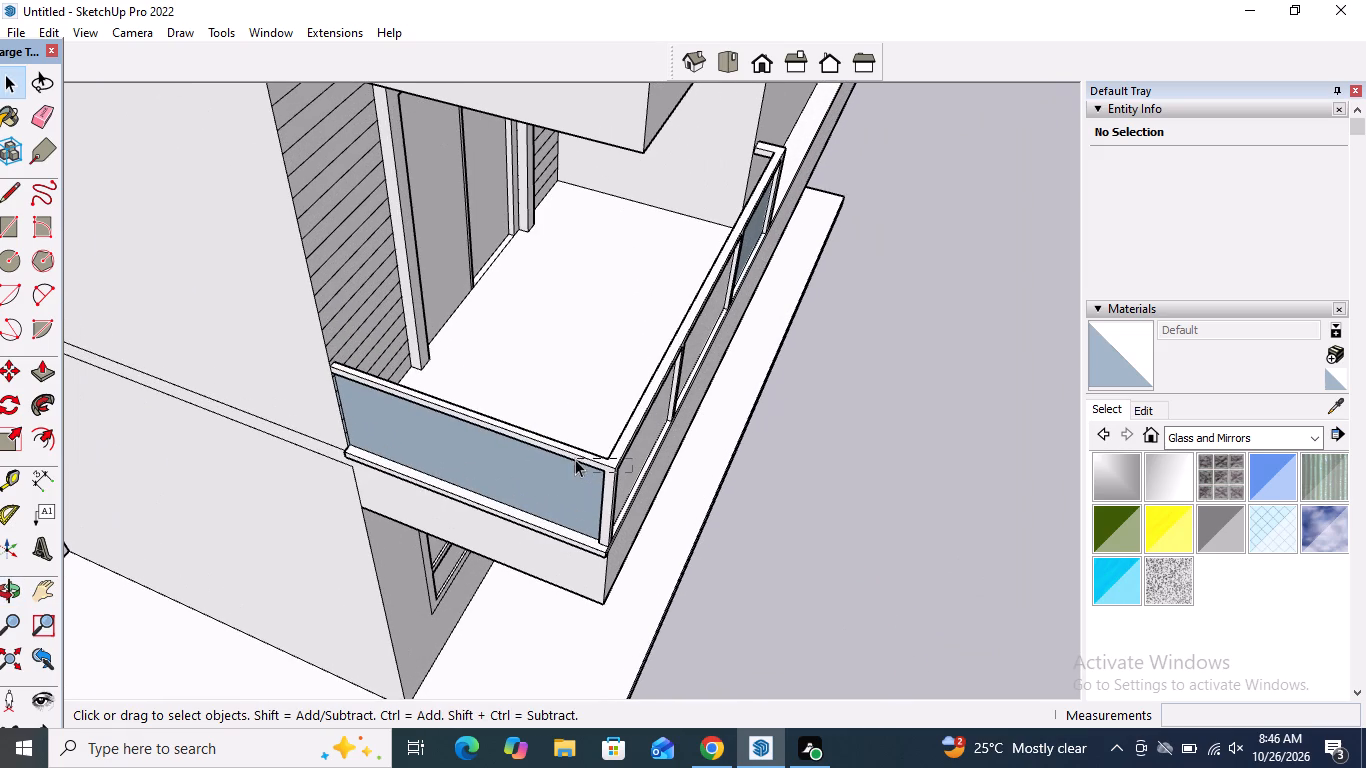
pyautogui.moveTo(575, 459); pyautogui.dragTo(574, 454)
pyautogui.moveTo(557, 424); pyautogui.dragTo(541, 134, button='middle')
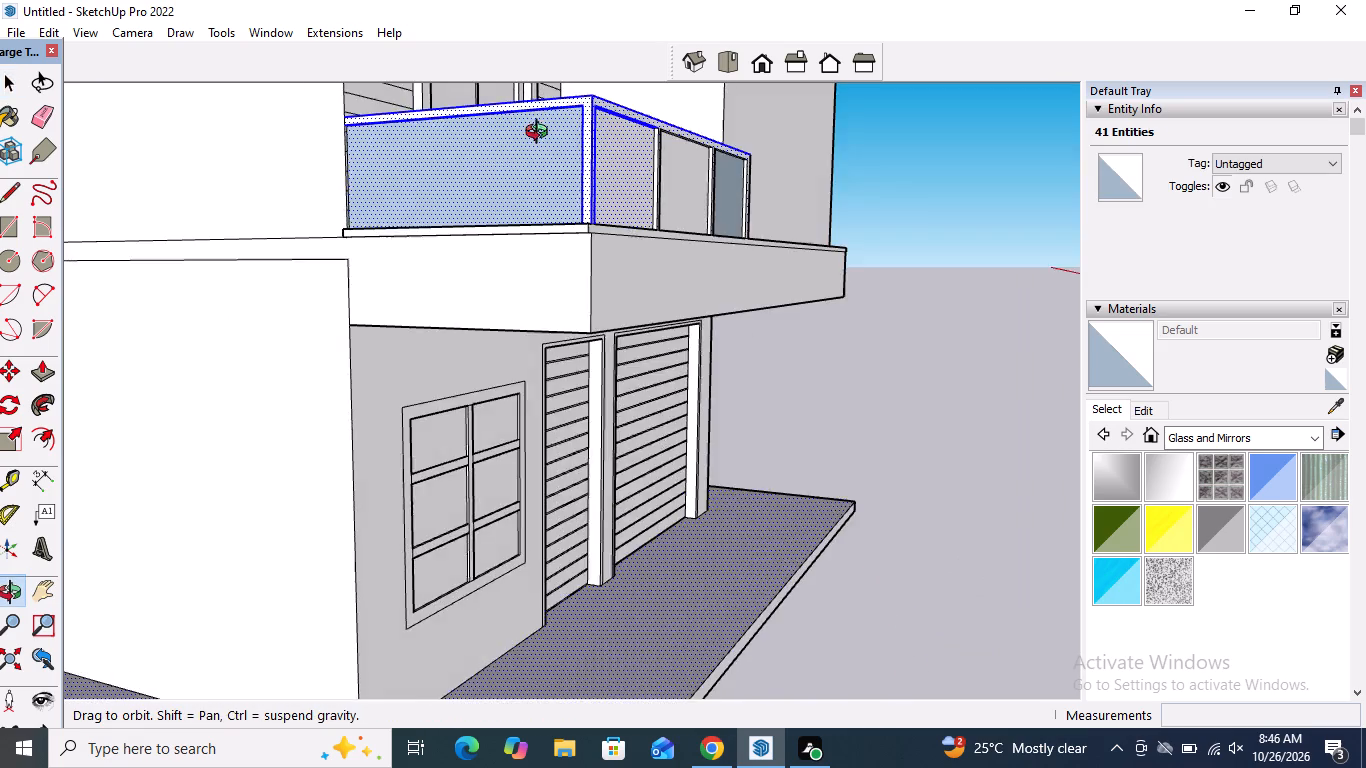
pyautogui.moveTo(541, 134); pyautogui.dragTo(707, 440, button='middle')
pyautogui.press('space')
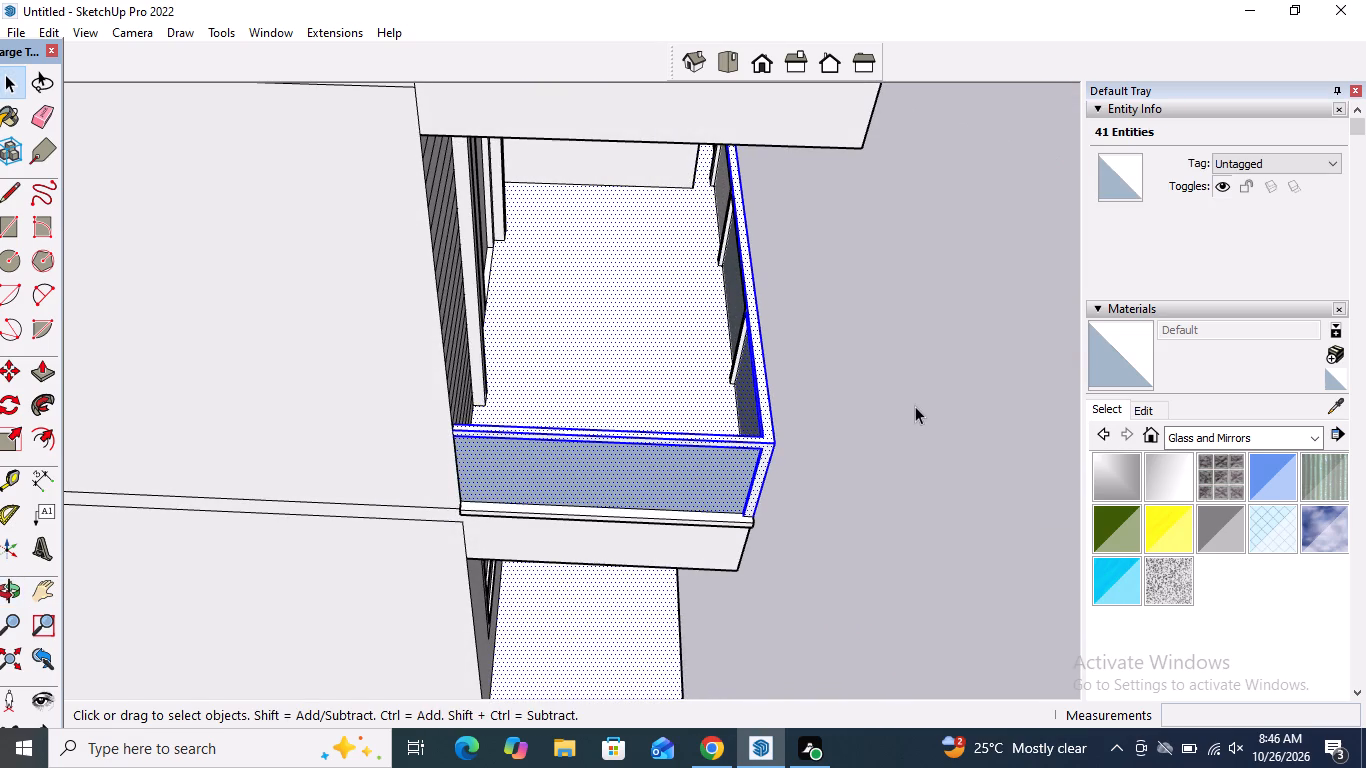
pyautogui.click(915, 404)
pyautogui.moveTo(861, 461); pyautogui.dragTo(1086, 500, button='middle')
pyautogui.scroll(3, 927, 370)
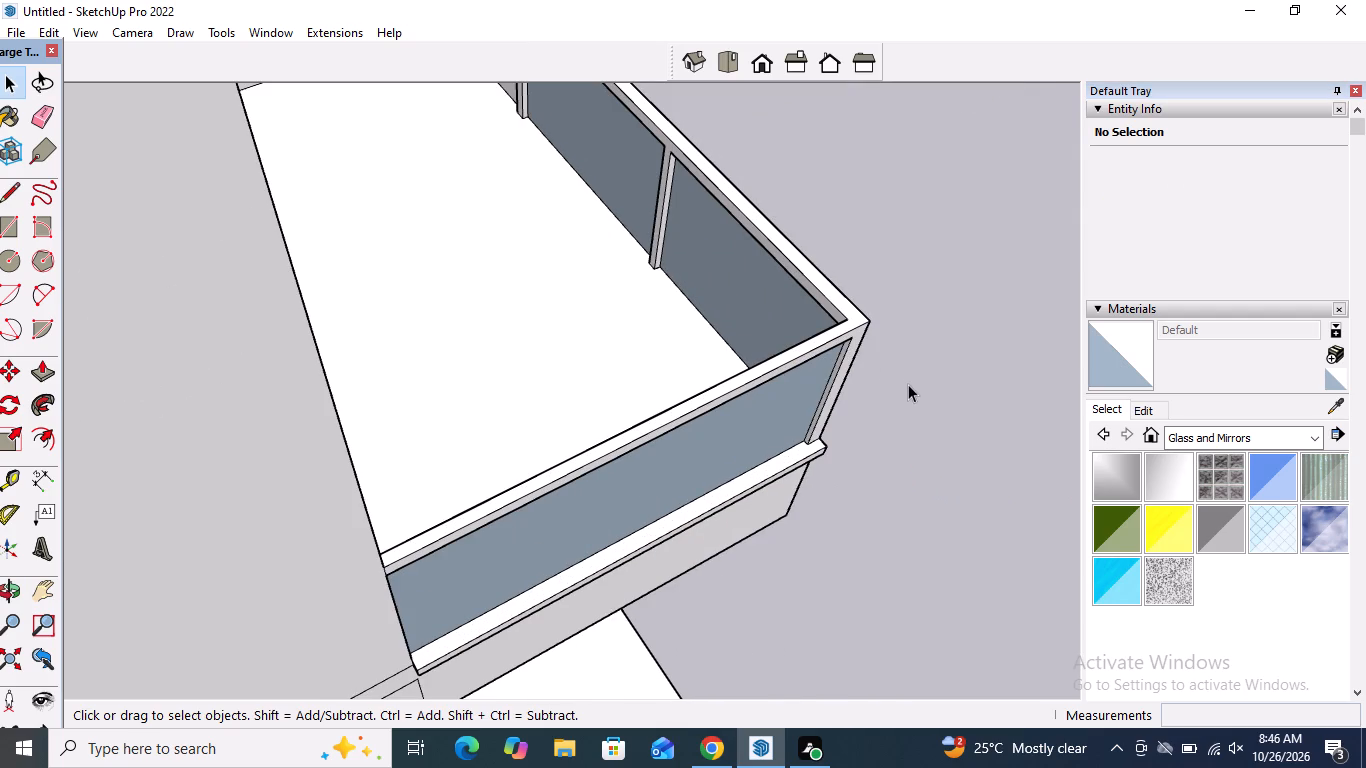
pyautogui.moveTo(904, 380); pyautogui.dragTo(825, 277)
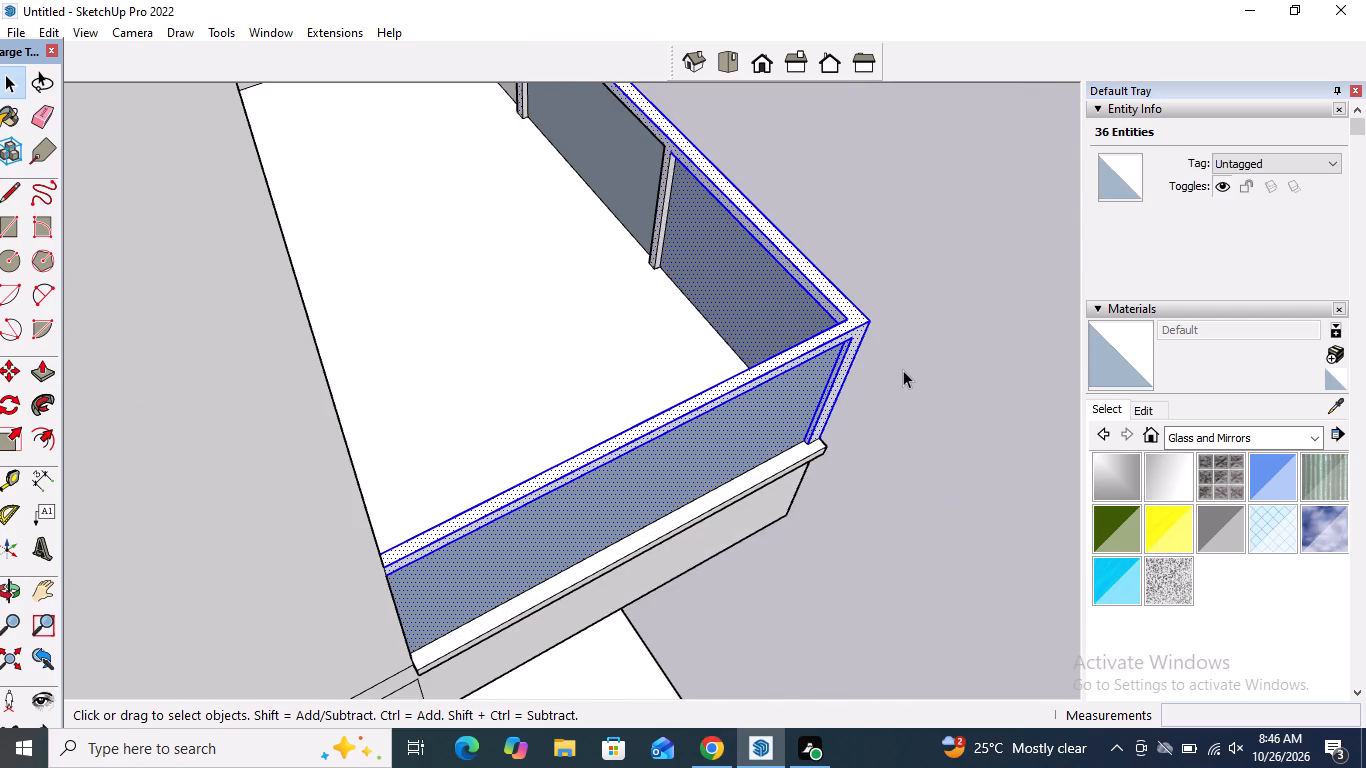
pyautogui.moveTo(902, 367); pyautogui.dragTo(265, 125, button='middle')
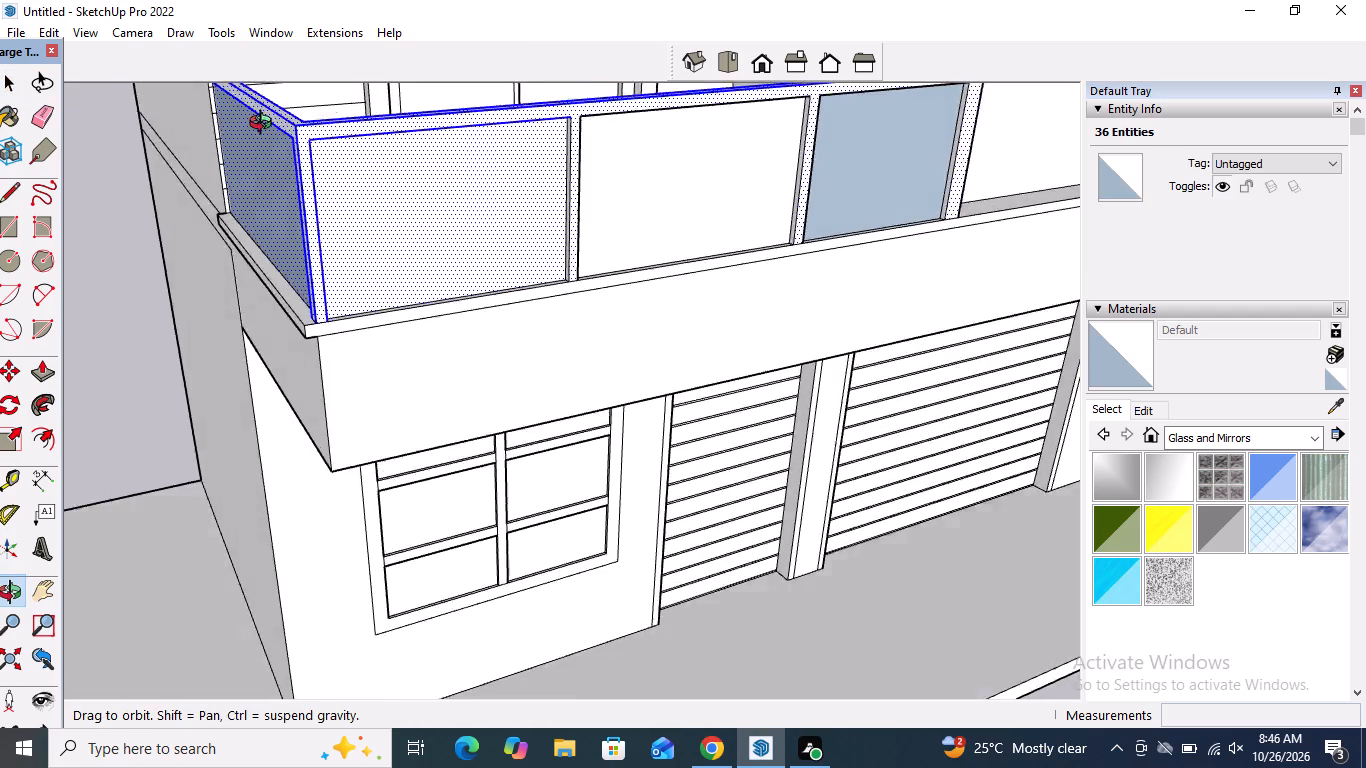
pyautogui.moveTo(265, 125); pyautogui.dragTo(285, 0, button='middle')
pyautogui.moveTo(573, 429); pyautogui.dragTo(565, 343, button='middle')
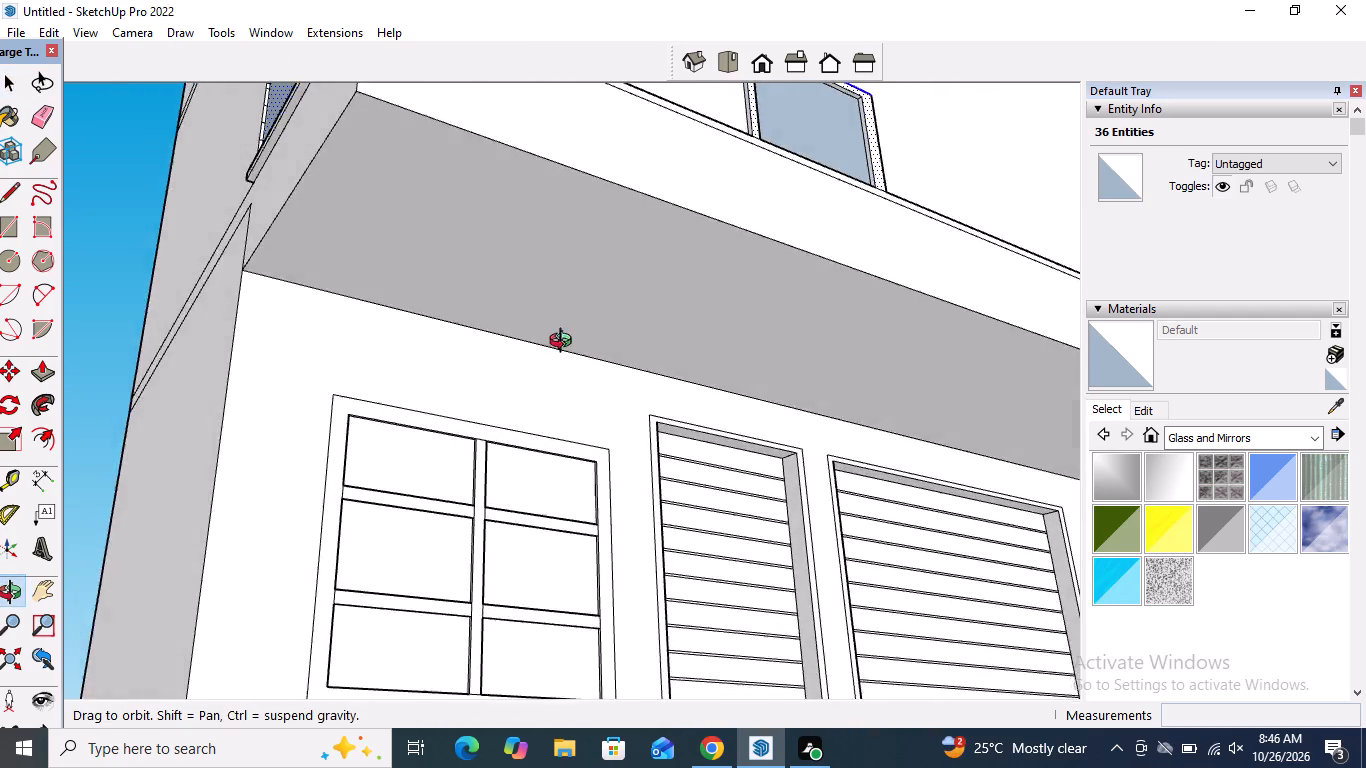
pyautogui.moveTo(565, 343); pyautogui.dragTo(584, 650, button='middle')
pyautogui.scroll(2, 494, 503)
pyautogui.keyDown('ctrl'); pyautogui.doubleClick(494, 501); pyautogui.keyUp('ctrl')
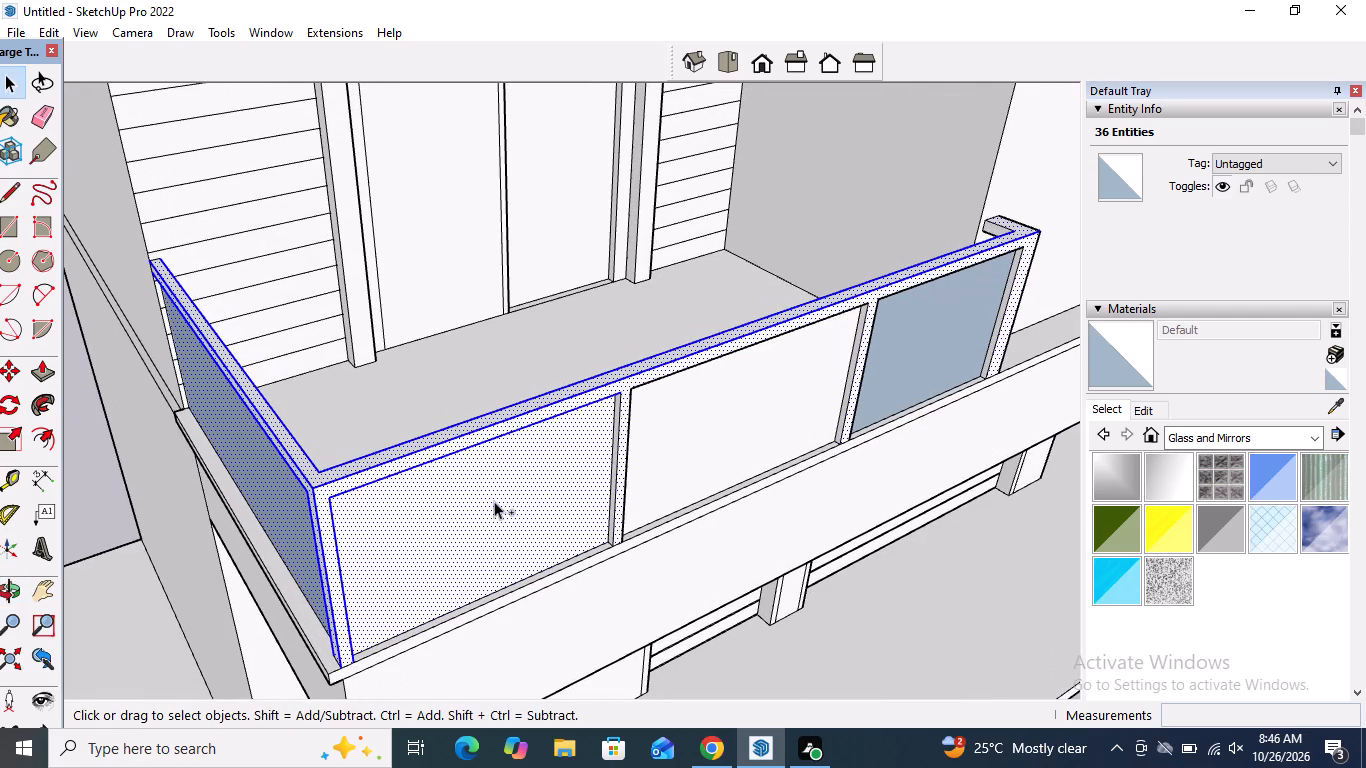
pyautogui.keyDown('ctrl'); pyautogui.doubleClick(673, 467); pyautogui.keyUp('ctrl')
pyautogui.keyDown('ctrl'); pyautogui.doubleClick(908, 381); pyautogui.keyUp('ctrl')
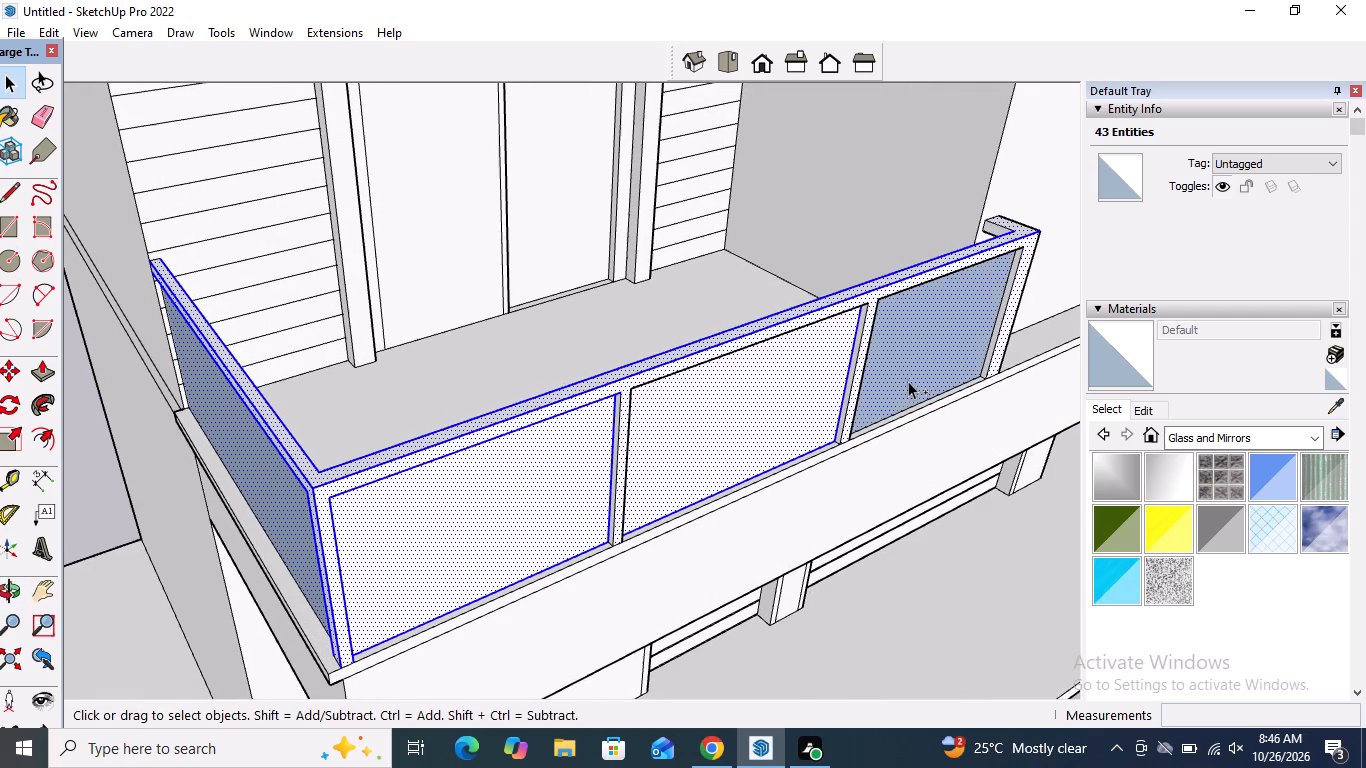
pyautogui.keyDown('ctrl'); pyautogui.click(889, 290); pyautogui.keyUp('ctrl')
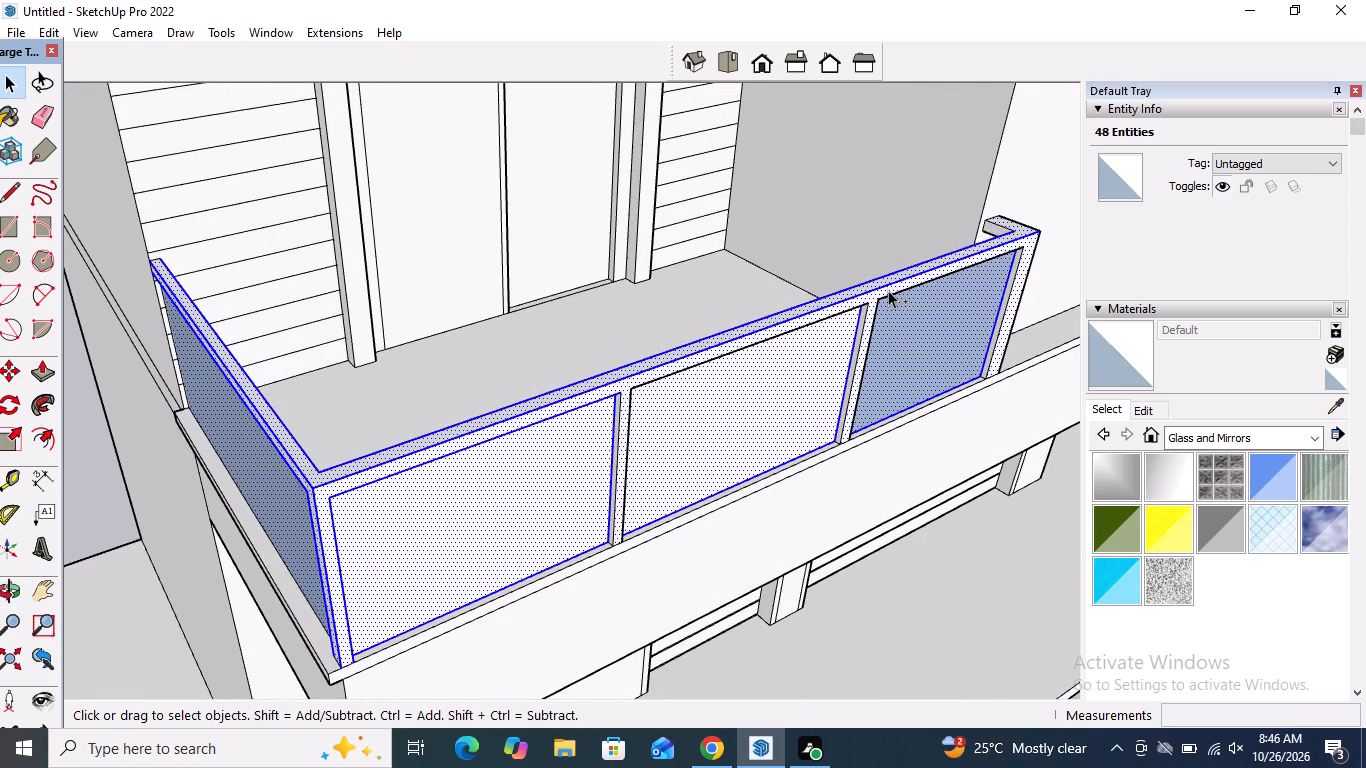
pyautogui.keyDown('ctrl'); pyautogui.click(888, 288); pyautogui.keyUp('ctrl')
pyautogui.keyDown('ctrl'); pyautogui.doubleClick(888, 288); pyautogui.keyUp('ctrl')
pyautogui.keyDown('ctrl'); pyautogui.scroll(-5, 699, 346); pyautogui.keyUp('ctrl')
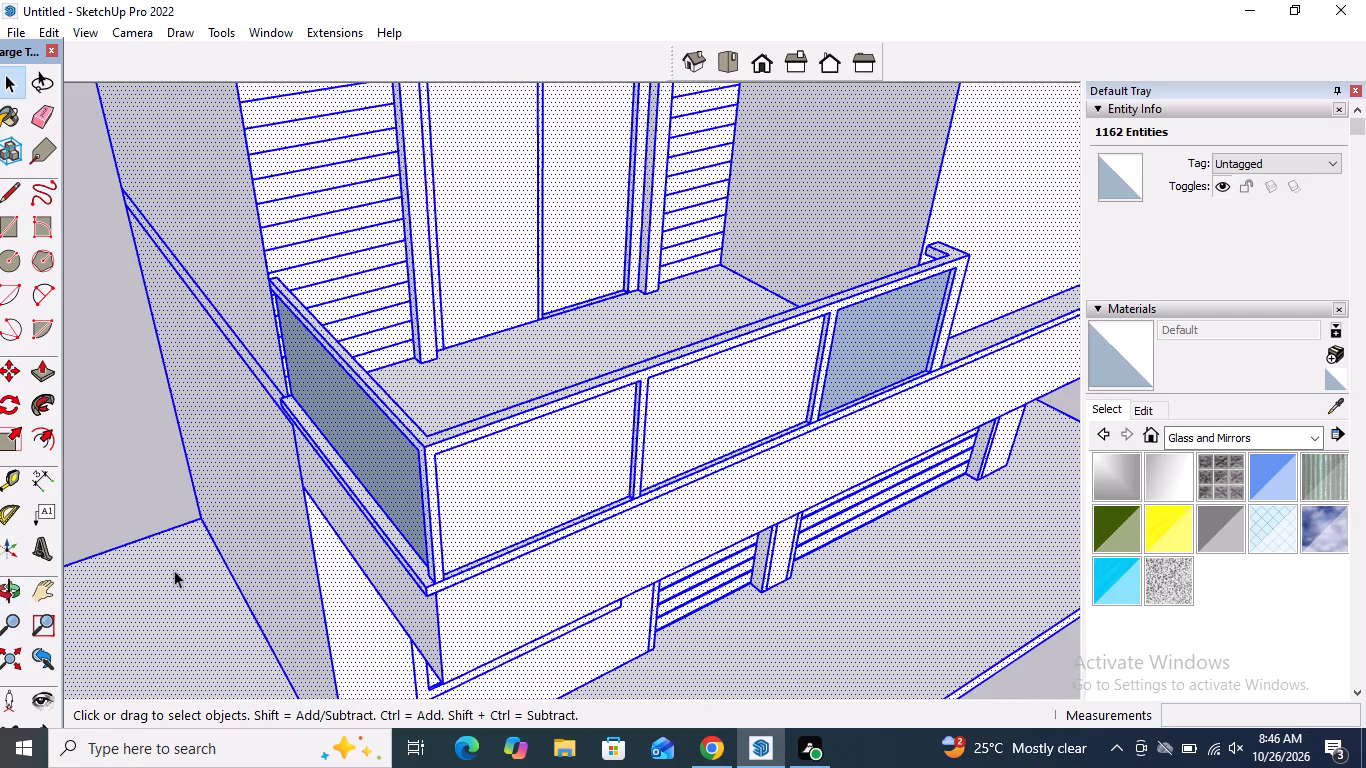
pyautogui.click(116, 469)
# Select the balcony railing's handrail, outer corner post and adjoining panels, adding the inner faces of the first intermediate post.
pyautogui.scroll(-6, 231, 409)
pyautogui.moveTo(339, 435); pyautogui.dragTo(976, 572, button='middle')
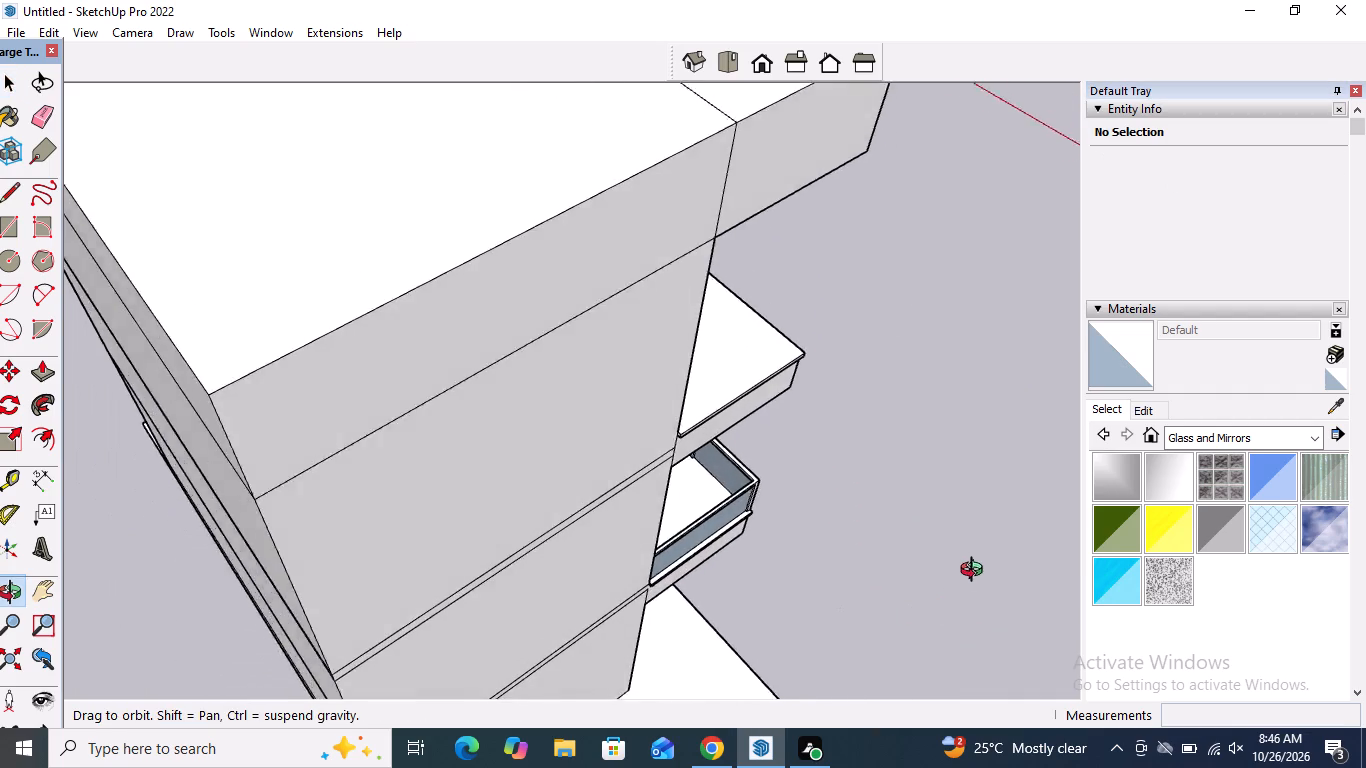
pyautogui.moveTo(976, 572); pyautogui.dragTo(979, 563, button='middle')
pyautogui.scroll(7, 691, 447)
pyautogui.moveTo(861, 509); pyautogui.dragTo(816, 470)
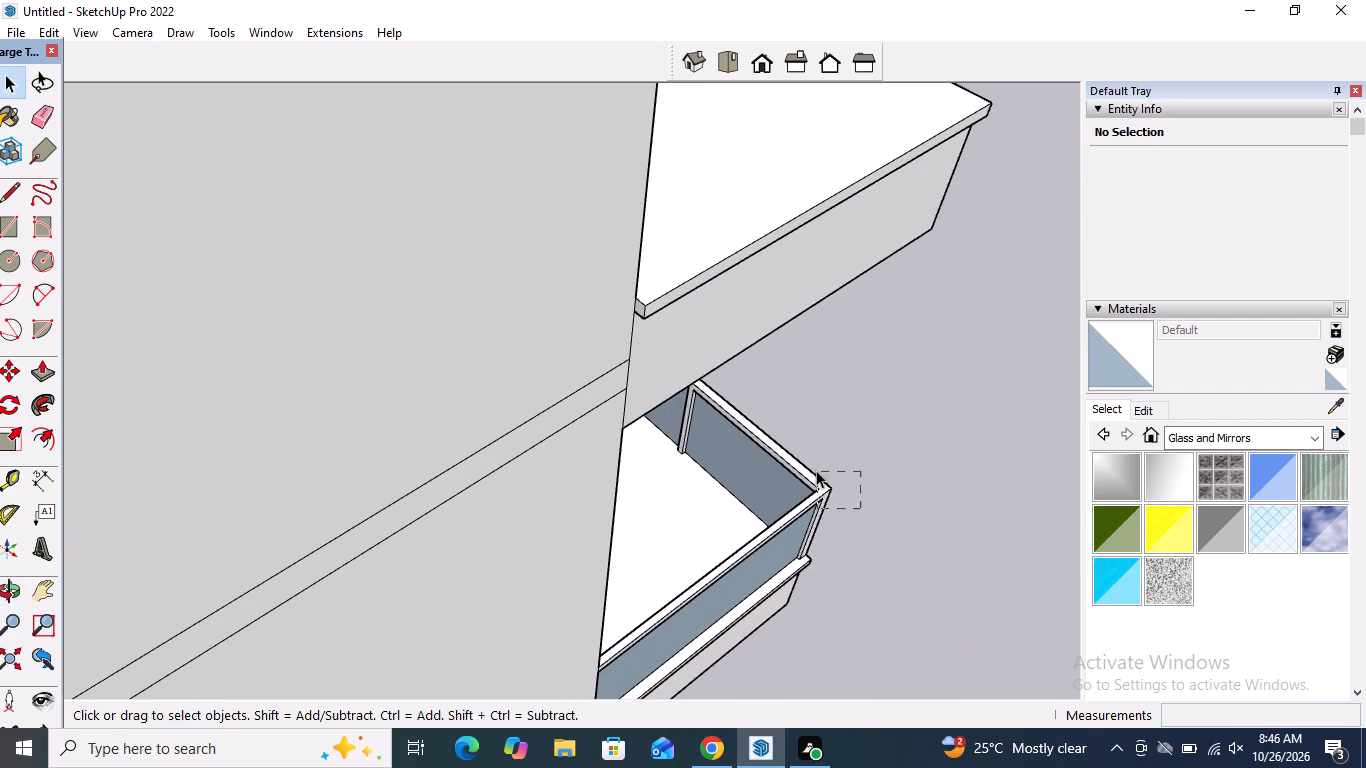
pyautogui.moveTo(816, 470); pyautogui.dragTo(800, 448)
pyautogui.moveTo(907, 493); pyautogui.dragTo(836, 466, button='middle')
pyautogui.scroll(4, 738, 507)
pyautogui.keyDown('ctrl'); pyautogui.doubleClick(738, 493); pyautogui.keyUp('ctrl')
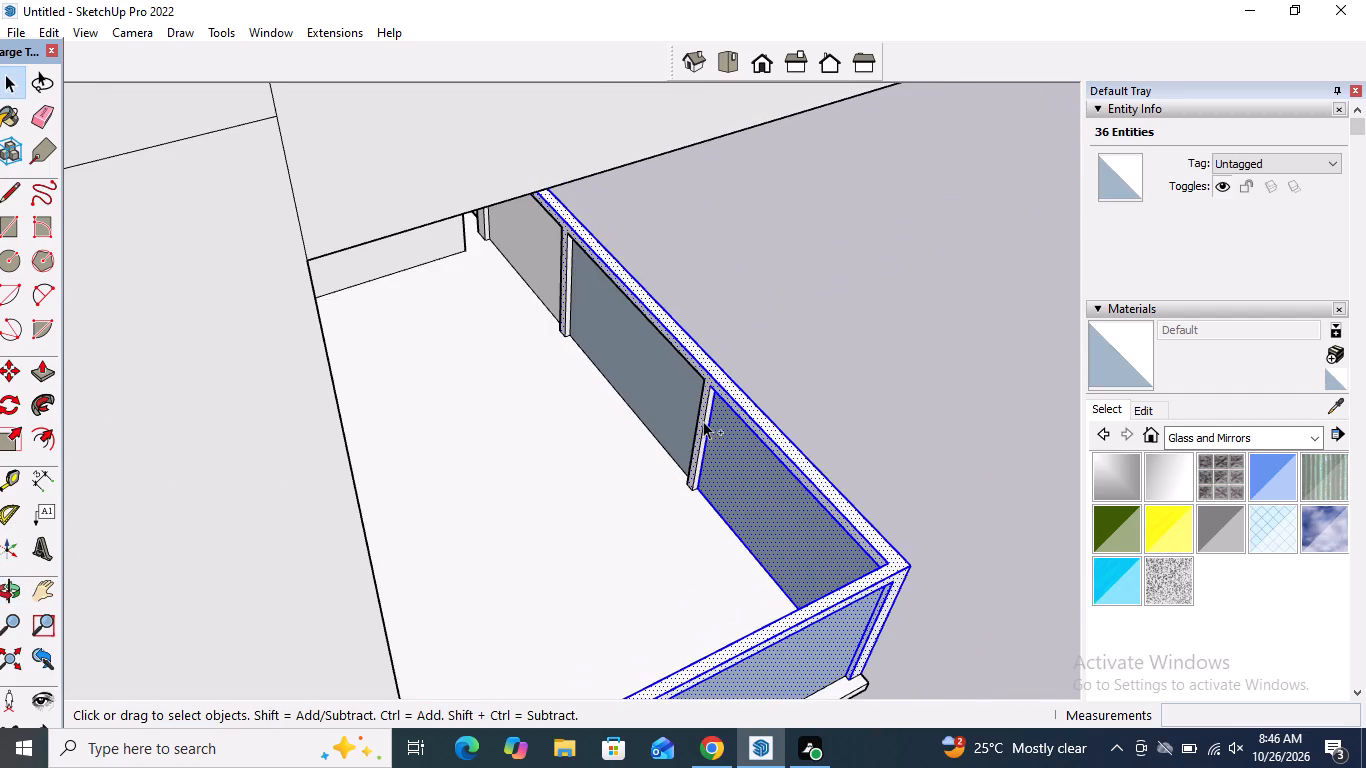
pyautogui.keyDown('ctrl'); pyautogui.scroll(10, 695, 418); pyautogui.keyUp('ctrl')
pyautogui.keyDown('ctrl'); pyautogui.doubleClick(708, 416); pyautogui.keyUp('ctrl')
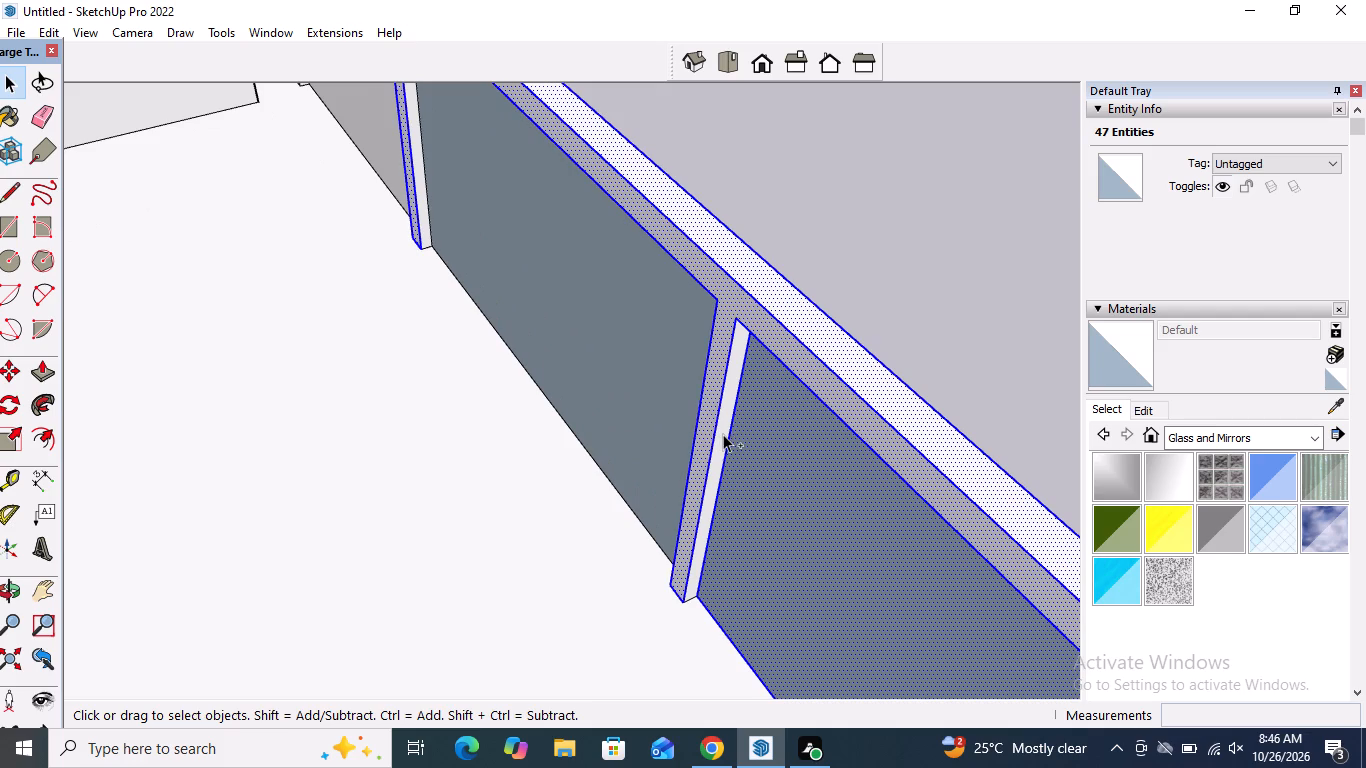
pyautogui.keyDown('ctrl'); pyautogui.doubleClick(728, 422); pyautogui.keyUp('ctrl')
pyautogui.keyDown('ctrl'); pyautogui.scroll(-6, 729, 440); pyautogui.keyUp('ctrl')
# Add the far front panel, the second intermediate post's side face and the middle panel to the railing selection.
pyautogui.keyDown('ctrl'); pyautogui.scroll(5, 478, 220); pyautogui.keyUp('ctrl')
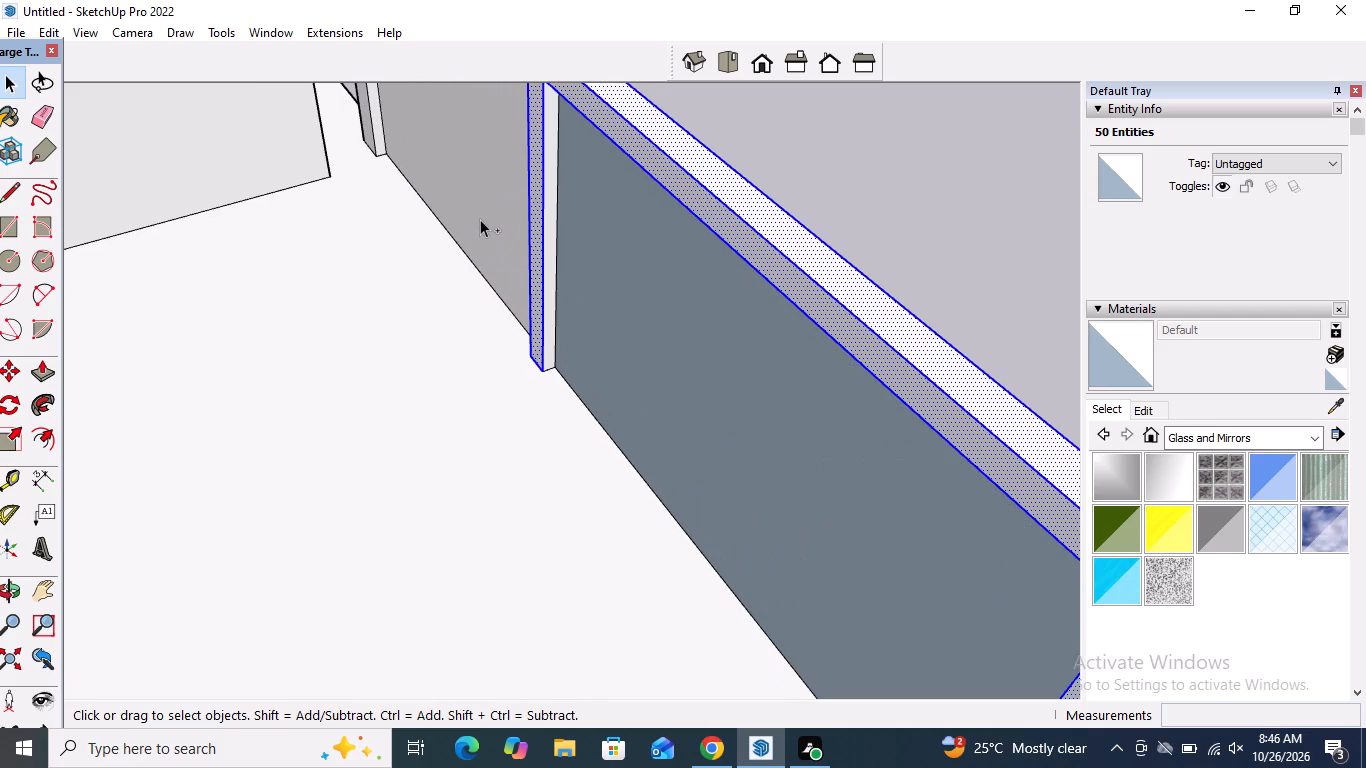
pyautogui.keyDown('ctrl'); pyautogui.doubleClick(480, 219); pyautogui.keyUp('ctrl')
pyautogui.keyDown('ctrl'); pyautogui.scroll(4, 532, 247); pyautogui.keyUp('ctrl')
pyautogui.keyDown('ctrl'); pyautogui.doubleClick(553, 242); pyautogui.keyUp('ctrl')
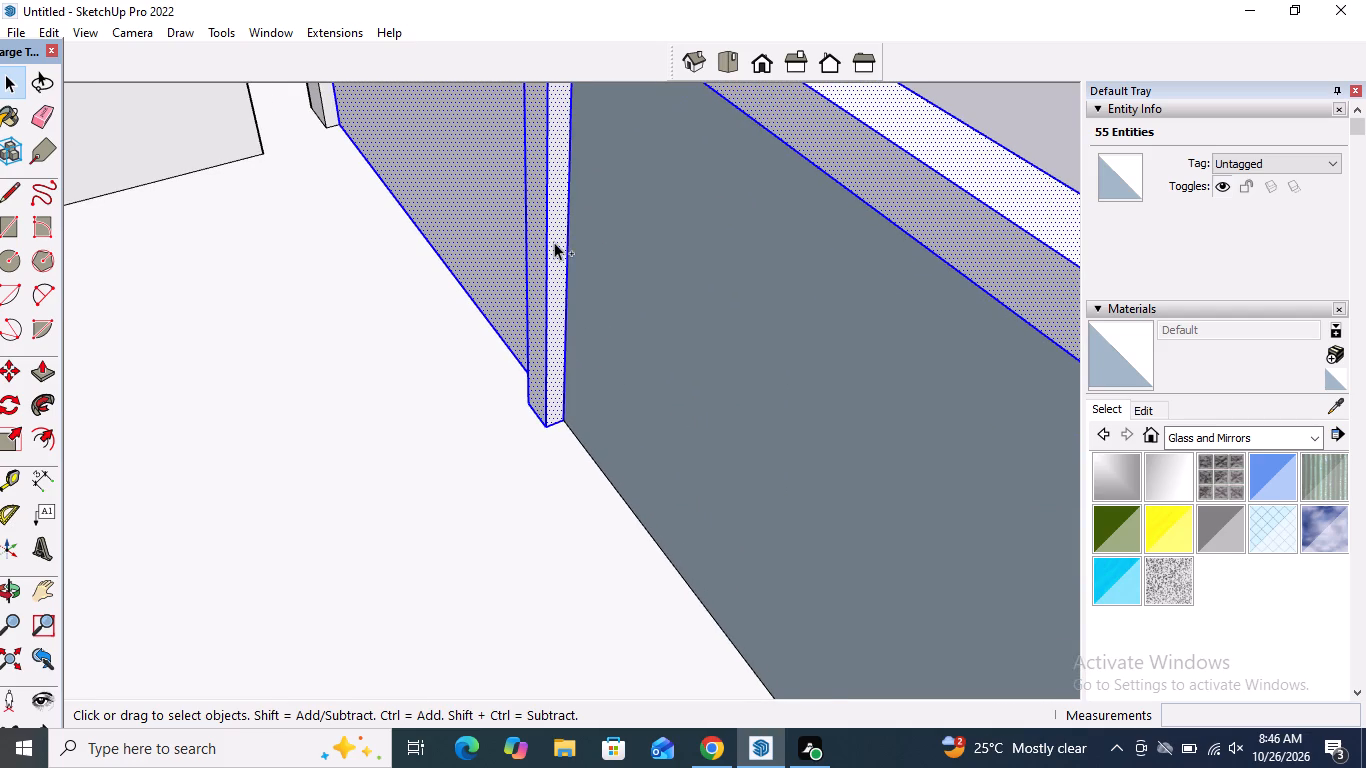
pyautogui.keyDown('ctrl'); pyautogui.doubleClick(630, 306); pyautogui.keyUp('ctrl')
pyautogui.keyDown('ctrl'); pyautogui.scroll(-10, 654, 306); pyautogui.keyUp('ctrl')
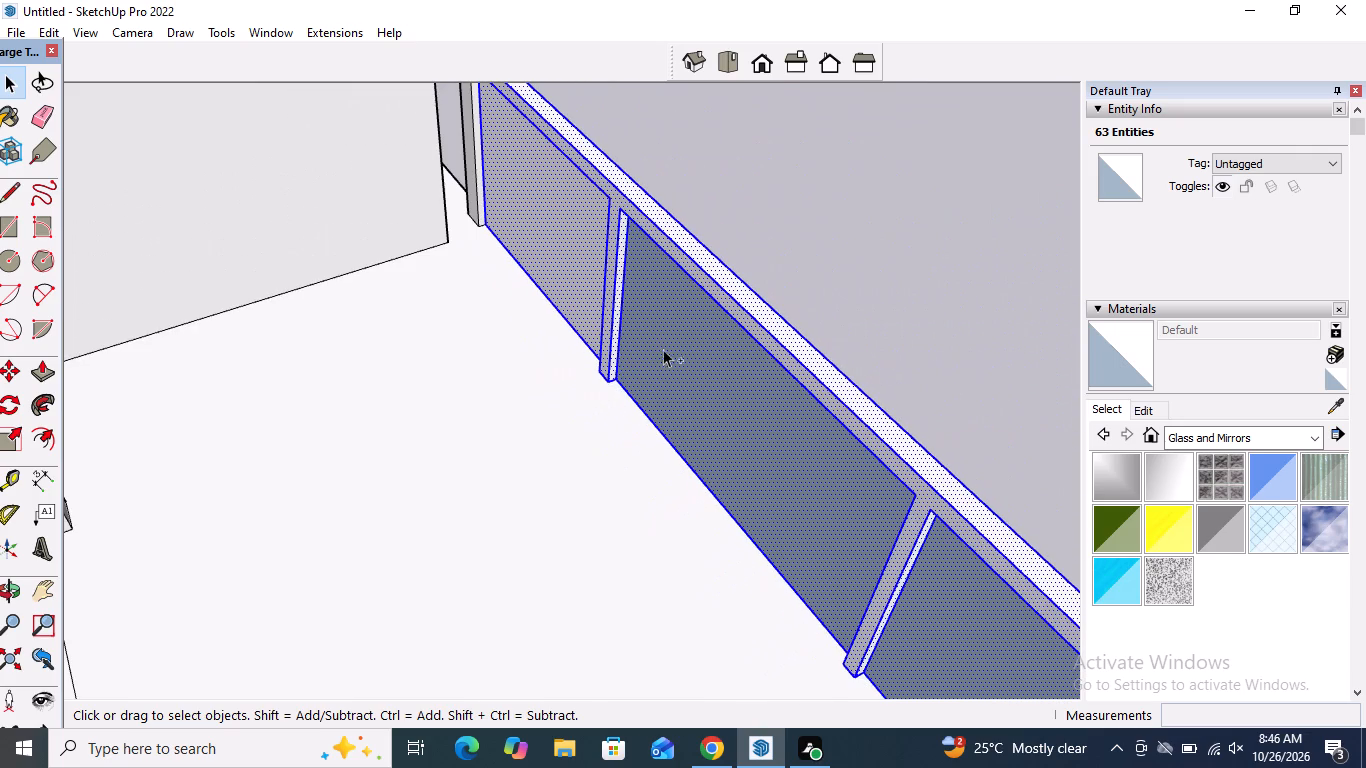
pyautogui.keyDown('ctrl'); pyautogui.moveTo(479, 162); pyautogui.dragTo(362, 121, button='middle'); pyautogui.keyUp('ctrl')
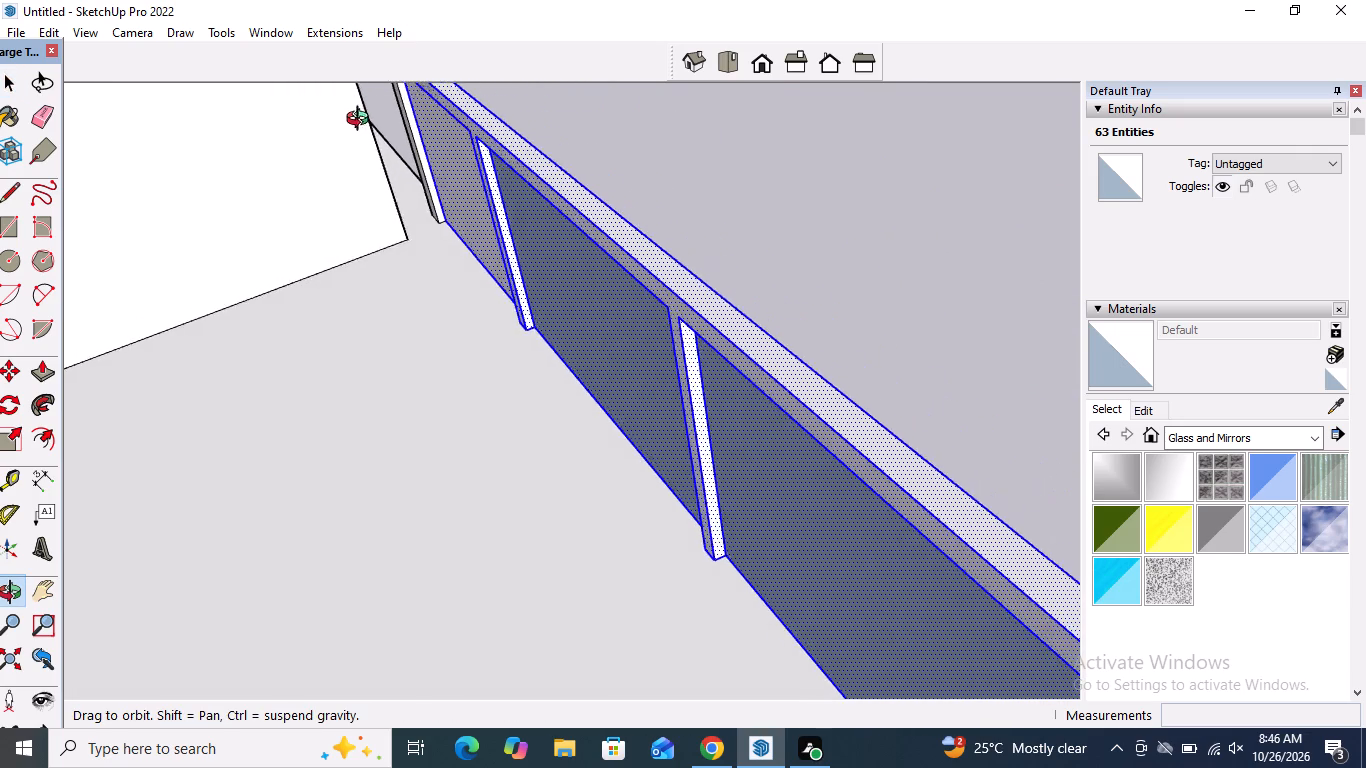
pyautogui.keyDown('ctrl'); pyautogui.moveTo(362, 121); pyautogui.dragTo(343, 134, button='middle'); pyautogui.keyUp('ctrl')
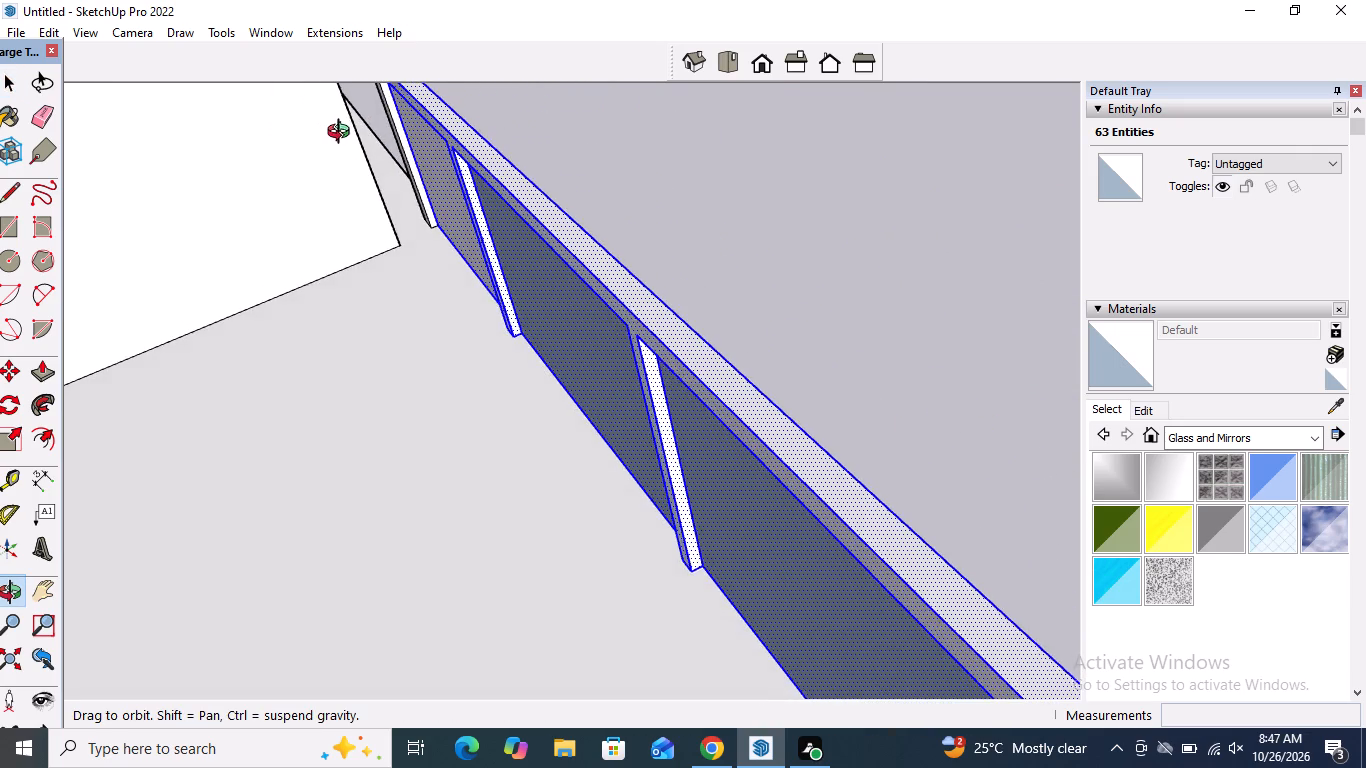
pyautogui.keyDown('ctrl'); pyautogui.moveTo(343, 134); pyautogui.dragTo(345, 138, button='middle'); pyautogui.keyUp('ctrl')
# Add the handrail's short return at the far end and the inner faces of the end post to the selection.
pyautogui.keyDown('ctrl'); pyautogui.scroll(-6, 418, 313); pyautogui.keyUp('ctrl')
pyautogui.keyDown('ctrl'); pyautogui.moveTo(466, 177); pyautogui.dragTo(433, 131, button='middle'); pyautogui.keyUp('ctrl')
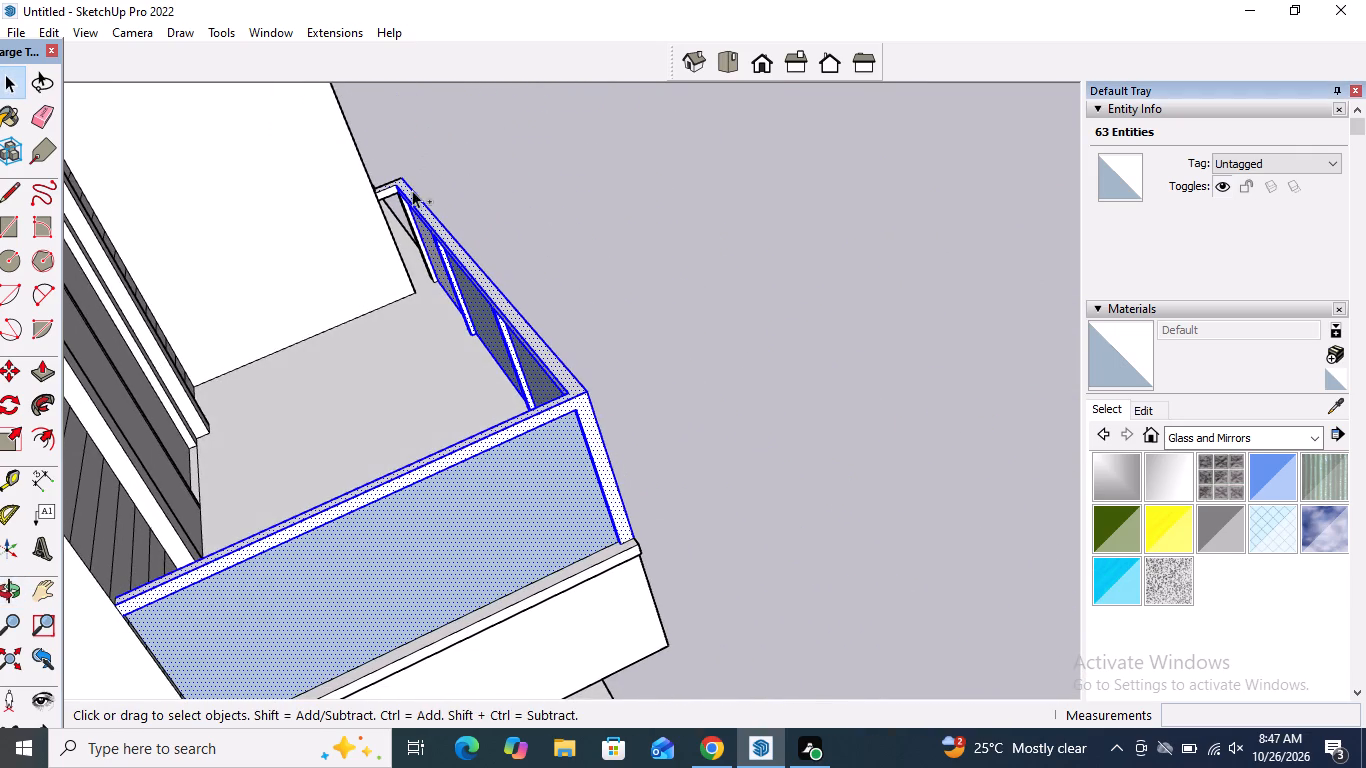
pyautogui.keyDown('ctrl'); pyautogui.scroll(19, 405, 190); pyautogui.keyUp('ctrl')
pyautogui.keyDown('ctrl'); pyautogui.doubleClick(355, 205); pyautogui.keyUp('ctrl')
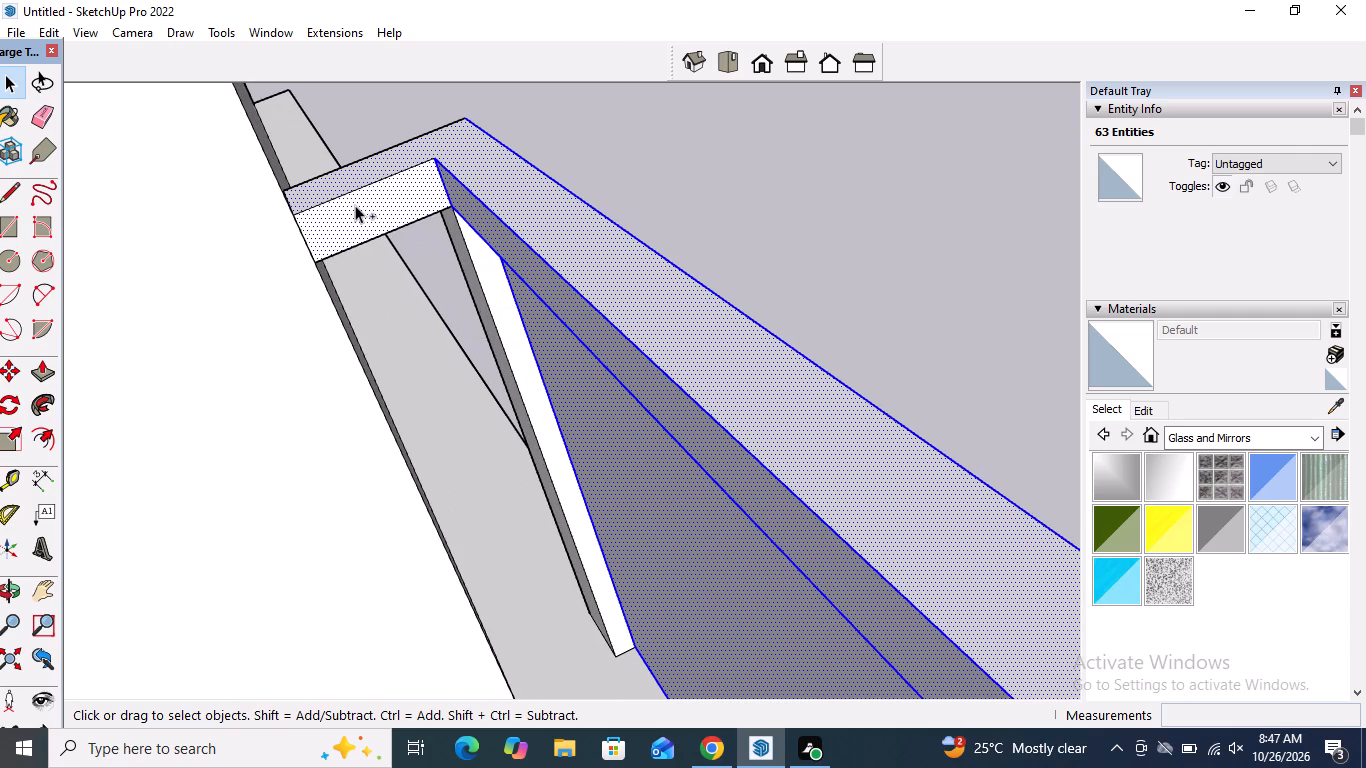
pyautogui.keyDown('ctrl'); pyautogui.doubleClick(370, 164); pyautogui.keyUp('ctrl')
pyautogui.keyDown('ctrl'); pyautogui.moveTo(497, 246); pyautogui.dragTo(506, 209, button='middle'); pyautogui.keyUp('ctrl')
pyautogui.keyDown('ctrl'); pyautogui.scroll(2, 487, 238); pyautogui.keyUp('ctrl')
pyautogui.keyDown('ctrl'); pyautogui.doubleClick(476, 241); pyautogui.keyUp('ctrl')
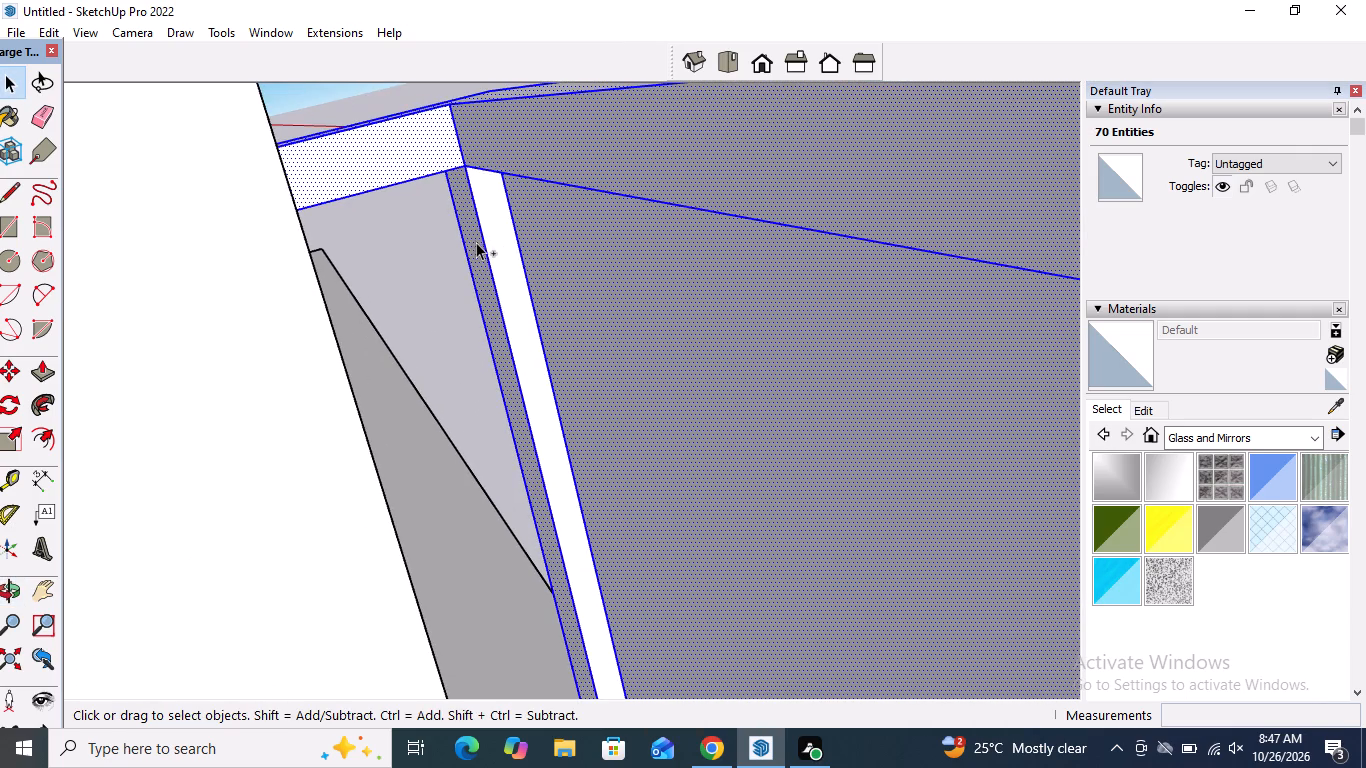
pyautogui.keyDown('ctrl'); pyautogui.doubleClick(501, 232); pyautogui.keyUp('ctrl')
pyautogui.keyDown('ctrl'); pyautogui.scroll(-6, 443, 298); pyautogui.keyUp('ctrl')
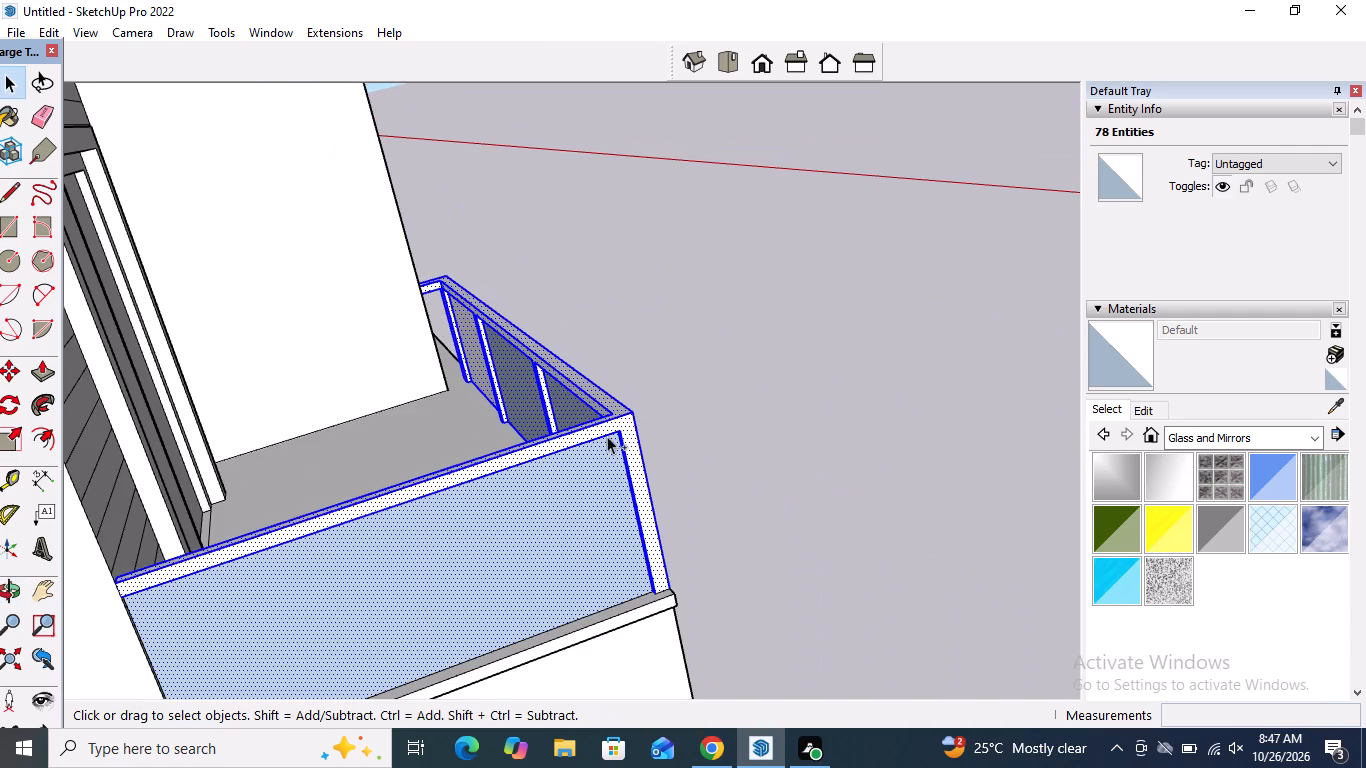
# Complete the railing selection with the end post's outer faces and the side panel together with its bounding edges.
pyautogui.keyDown('ctrl'); pyautogui.moveTo(608, 436); pyautogui.dragTo(125, 451, button='middle'); pyautogui.keyUp('ctrl')
pyautogui.keyDown('ctrl'); pyautogui.moveTo(454, 468); pyautogui.dragTo(211, 507, button='middle'); pyautogui.keyUp('ctrl')
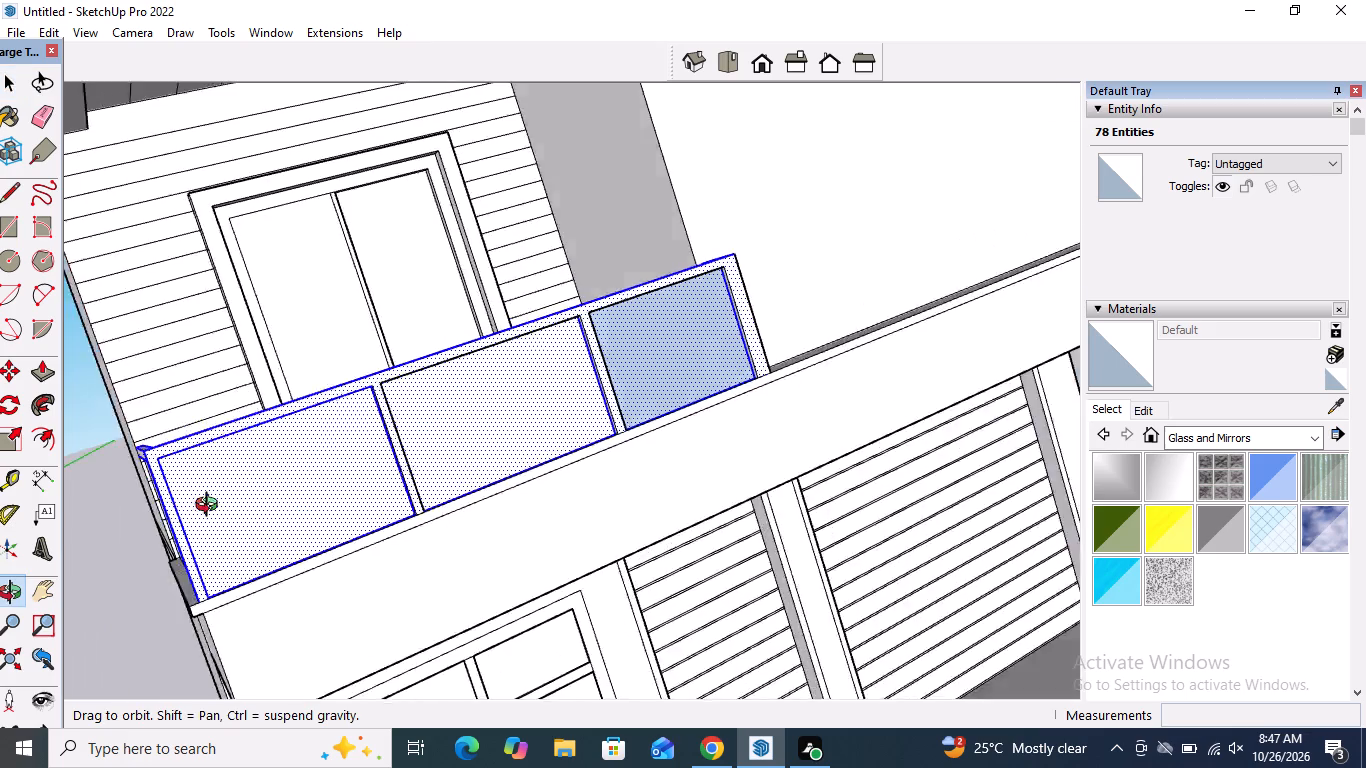
pyautogui.keyDown('ctrl'); pyautogui.moveTo(211, 507); pyautogui.dragTo(137, 508, button='middle'); pyautogui.keyUp('ctrl')
pyautogui.keyDown('ctrl'); pyautogui.moveTo(687, 381); pyautogui.dragTo(217, 463, button='middle'); pyautogui.keyUp('ctrl')
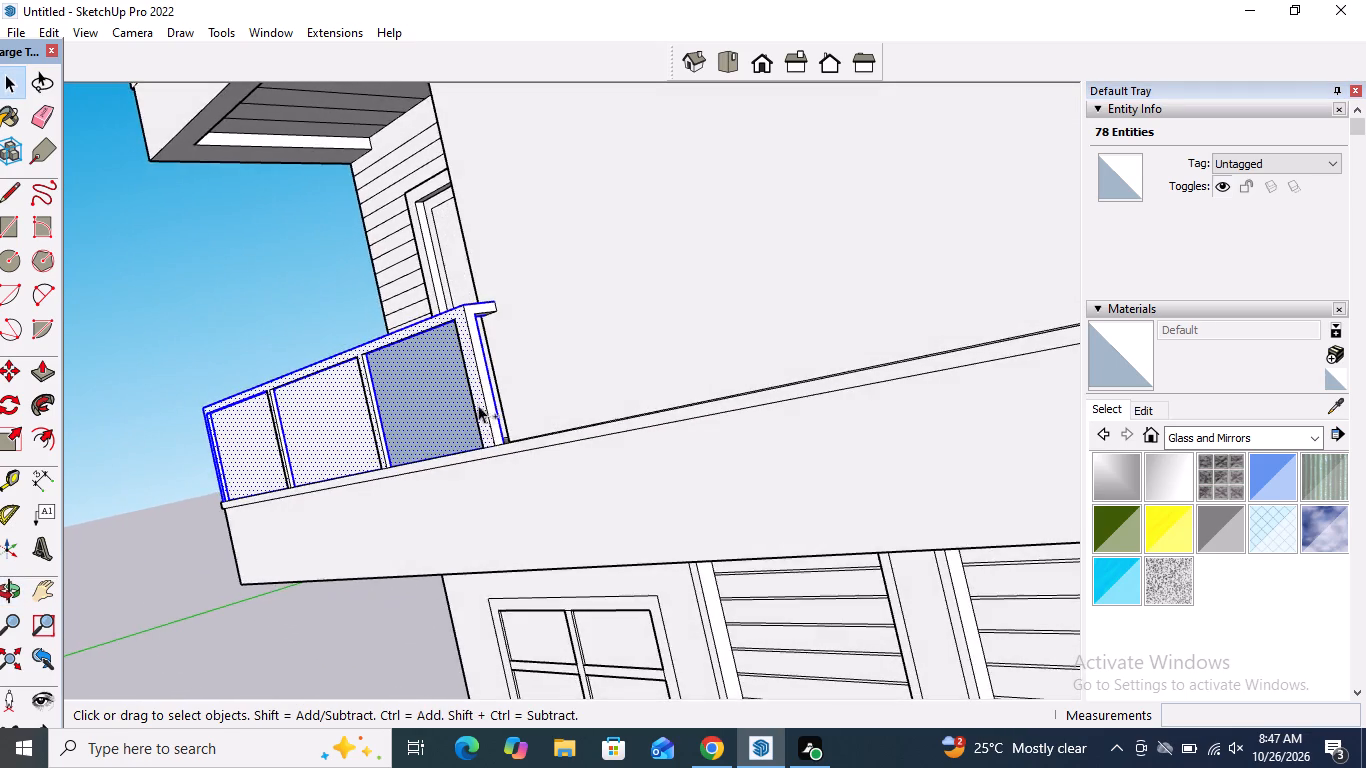
pyautogui.keyDown('ctrl'); pyautogui.scroll(8, 484, 387); pyautogui.keyUp('ctrl')
pyautogui.keyDown('ctrl'); pyautogui.doubleClick(479, 355); pyautogui.keyUp('ctrl')
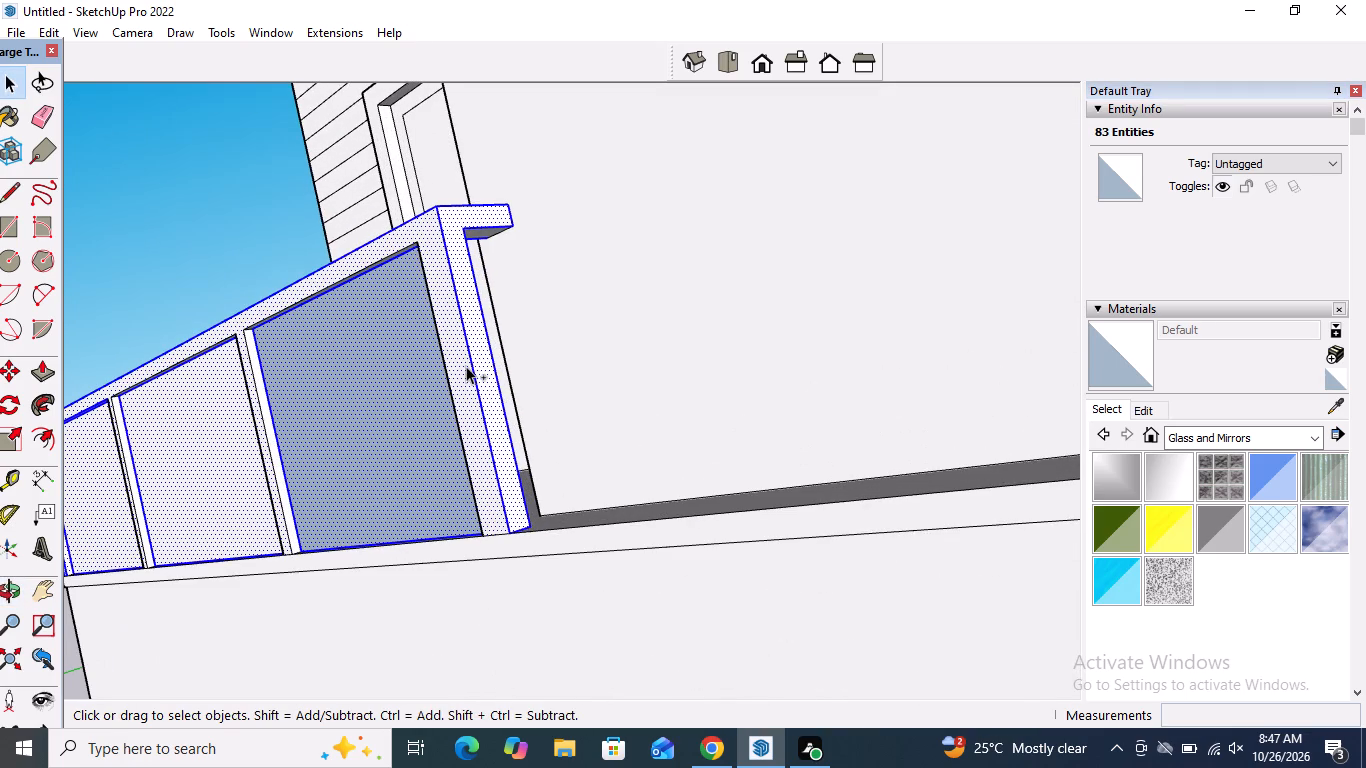
pyautogui.keyDown('ctrl'); pyautogui.doubleClick(465, 366); pyautogui.keyUp('ctrl')
pyautogui.keyDown('ctrl'); pyautogui.scroll(-6, 525, 370); pyautogui.keyUp('ctrl')
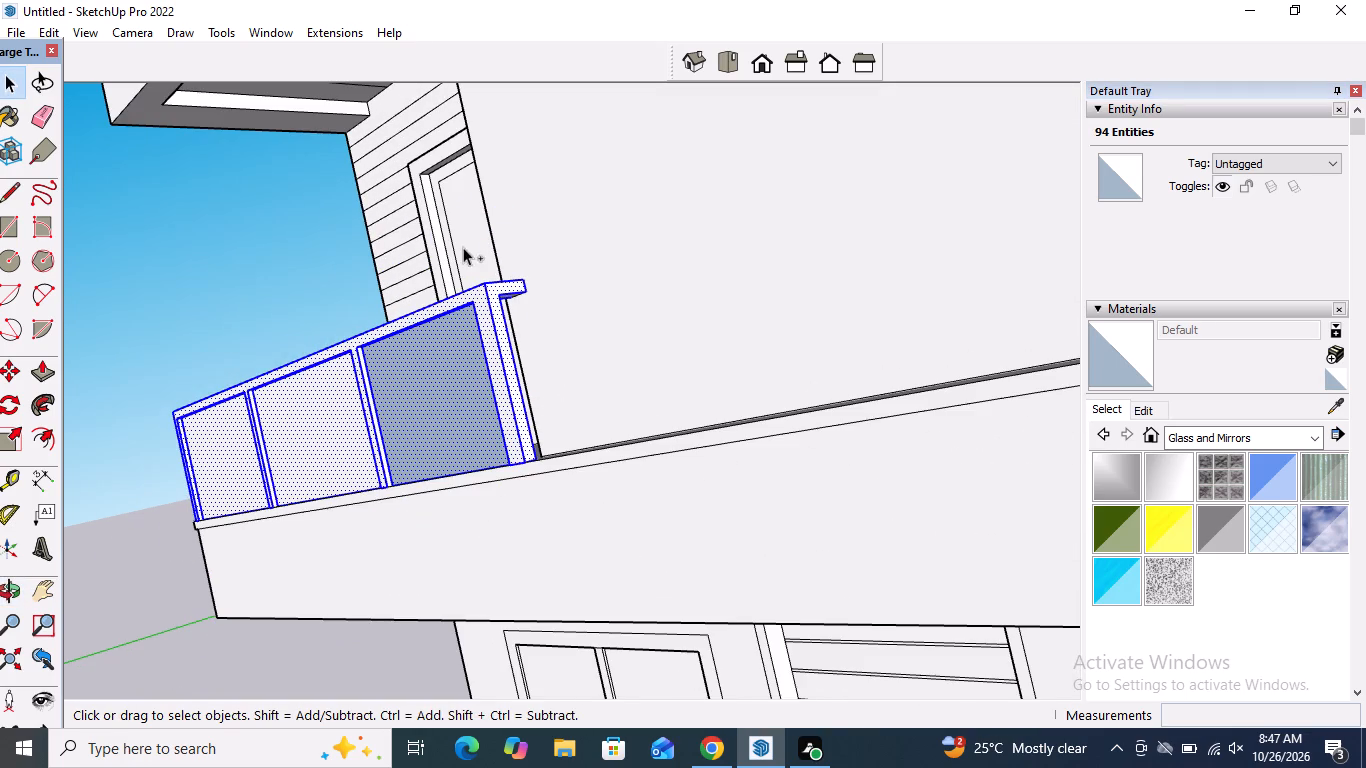
pyautogui.keyDown('ctrl'); pyautogui.moveTo(463, 247); pyautogui.dragTo(413, 529, button='middle'); pyautogui.keyUp('ctrl')
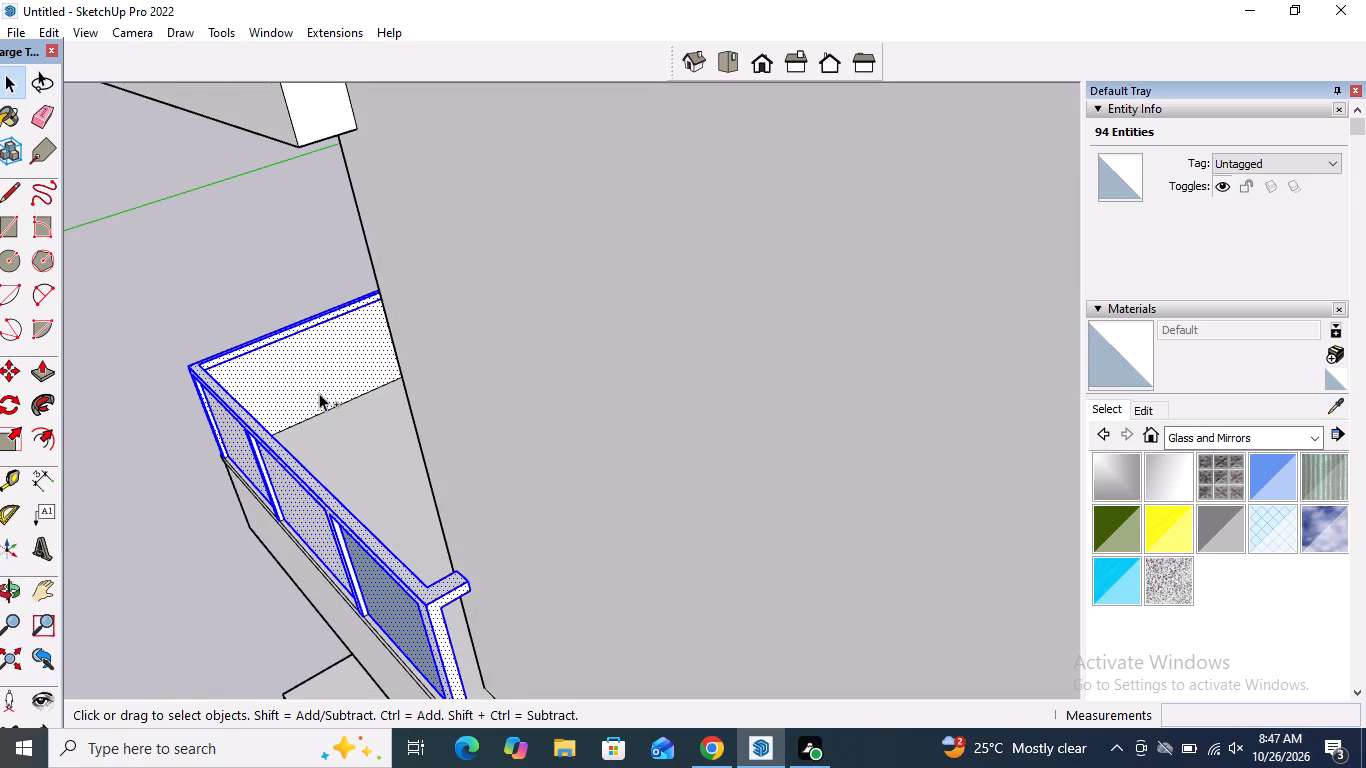
pyautogui.keyDown('ctrl'); pyautogui.doubleClick(319, 393); pyautogui.keyUp('ctrl')
# Examine the selected balcony railing from several angles for missed or unwanted faces and edges.
pyautogui.keyDown('ctrl'); pyautogui.scroll(-5, 336, 382); pyautogui.keyUp('ctrl')
pyautogui.keyDown('ctrl'); pyautogui.moveTo(365, 424); pyautogui.dragTo(278, 452, button='middle'); pyautogui.keyUp('ctrl')
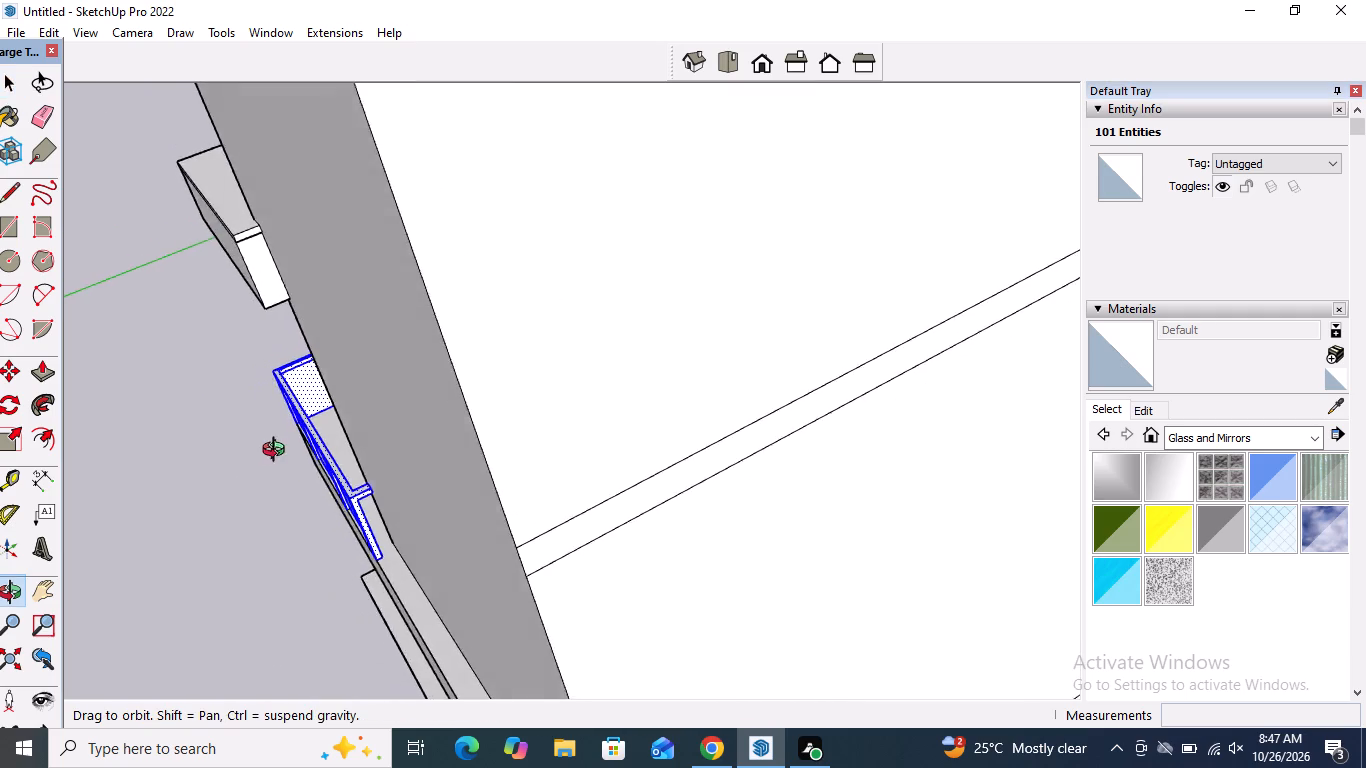
pyautogui.keyDown('ctrl'); pyautogui.moveTo(278, 452); pyautogui.dragTo(1179, 533, button='middle'); pyautogui.keyUp('ctrl')
pyautogui.keyDown('ctrl'); pyautogui.scroll(-6, 606, 392); pyautogui.keyUp('ctrl')
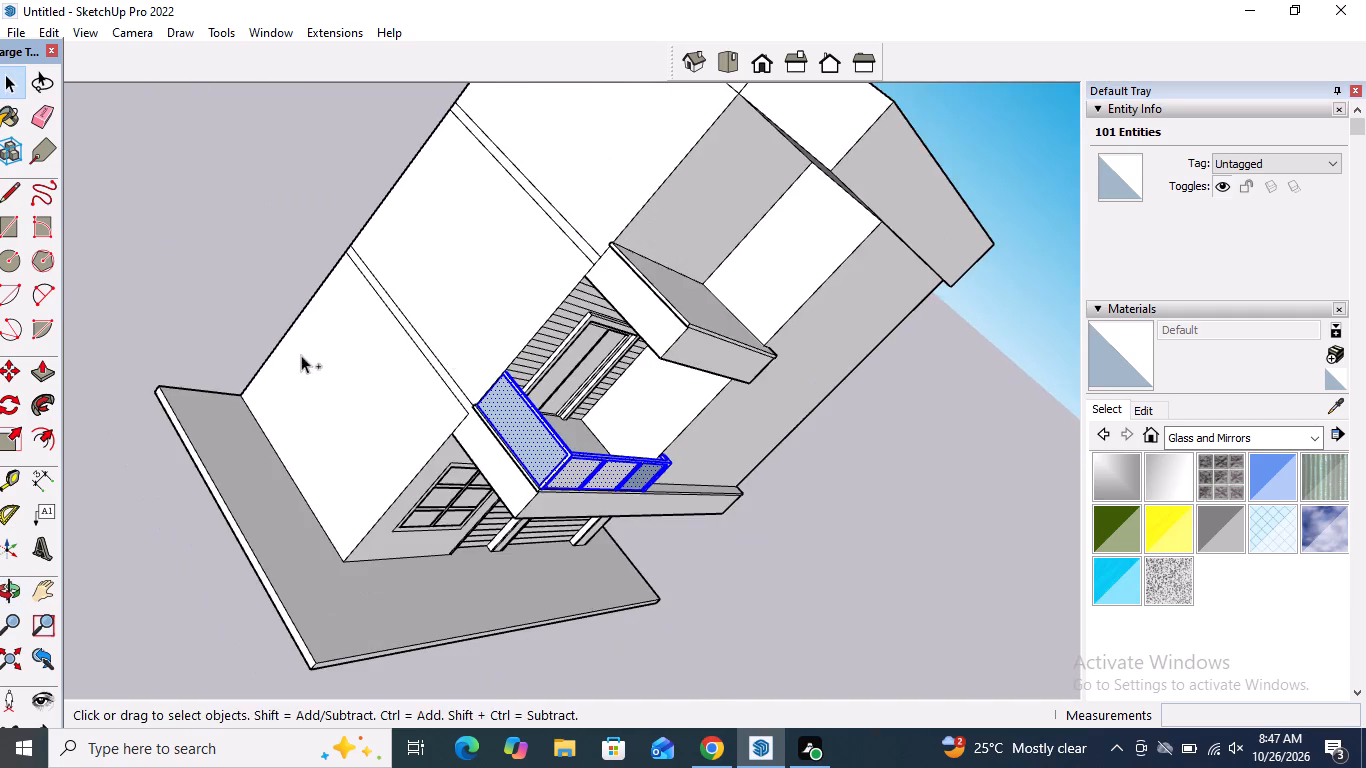
pyautogui.keyDown('ctrl'); pyautogui.moveTo(298, 374); pyautogui.dragTo(230, 205, button='middle'); pyautogui.keyUp('ctrl')
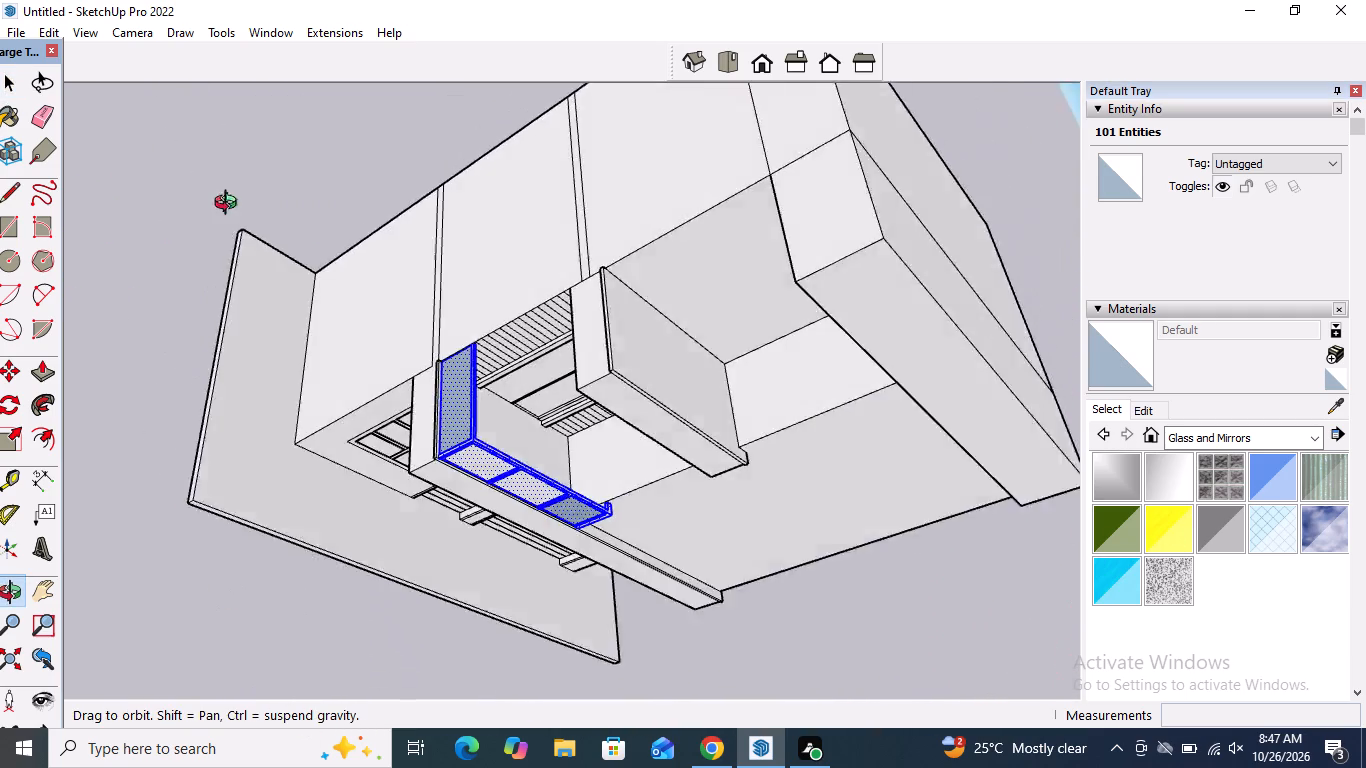
pyautogui.keyDown('ctrl'); pyautogui.moveTo(230, 205); pyautogui.dragTo(140, 361, button='middle'); pyautogui.keyUp('ctrl')
pyautogui.moveTo(863, 328); pyautogui.dragTo(702, 164, button='middle')
pyautogui.scroll(5, 356, 438)
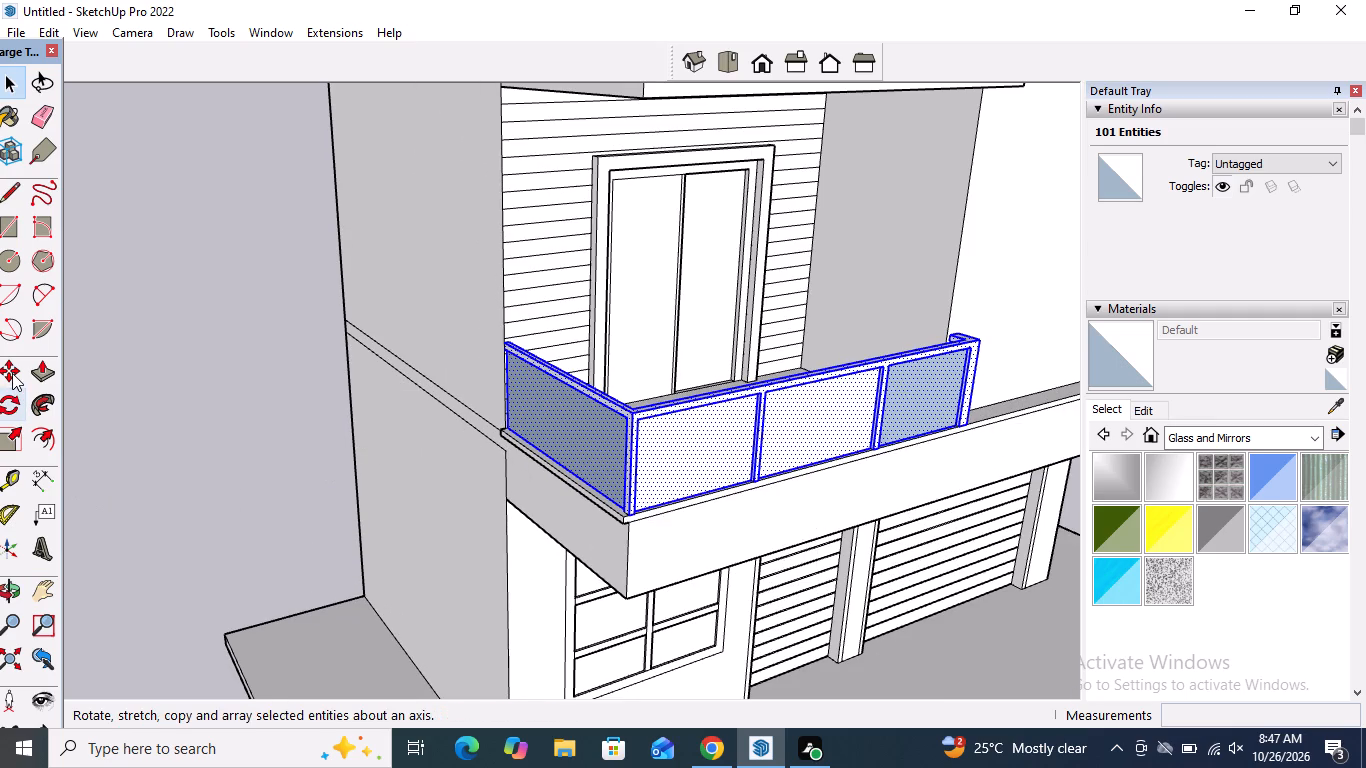
# Copy the selected balcony railing straight up 11' 3 3/16" onto the upper balcony's edge using its wall-side corner, and clear the selection.
pyautogui.click(15, 376)
pyautogui.scroll(9, 490, 416)
pyautogui.moveTo(535, 485); pyautogui.dragTo(539, 489, button='middle')
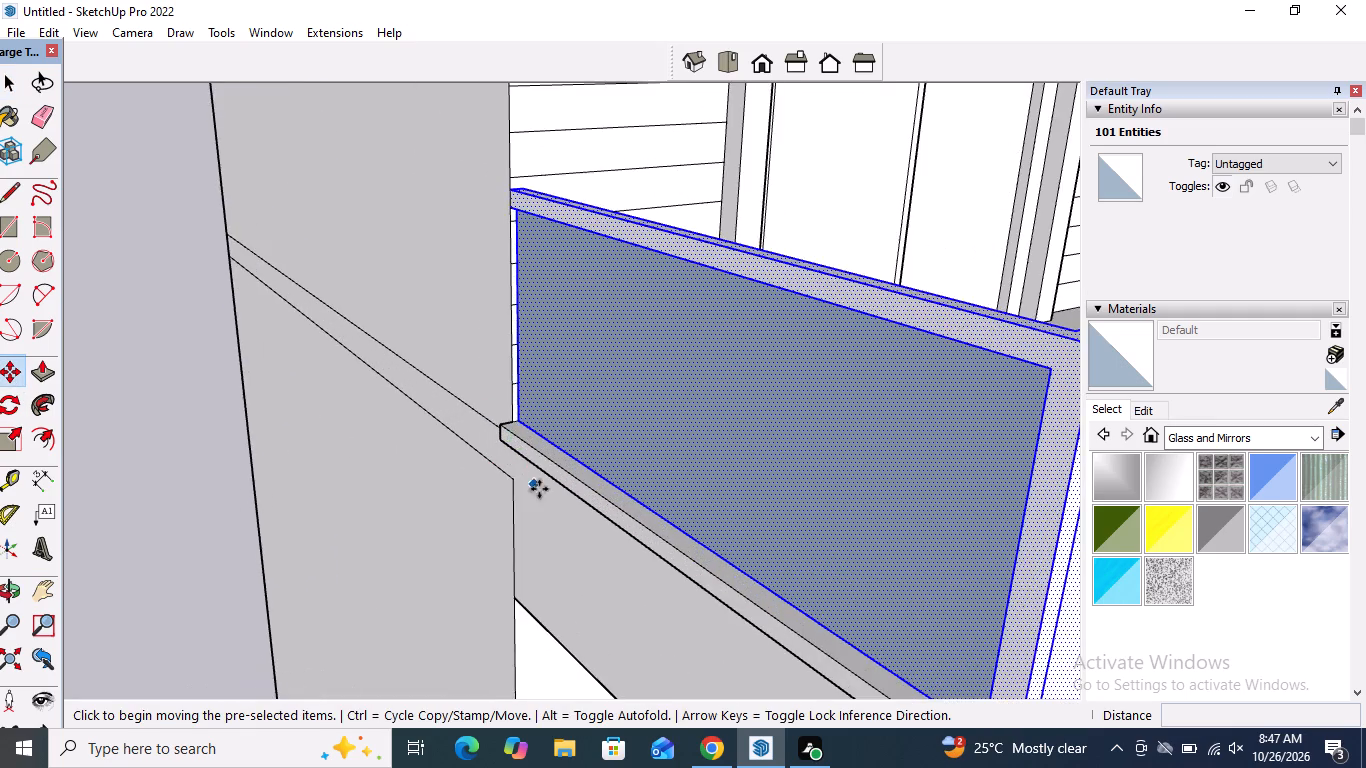
pyautogui.moveTo(539, 489); pyautogui.dragTo(665, 517, button='middle')
pyautogui.scroll(9, 589, 411)
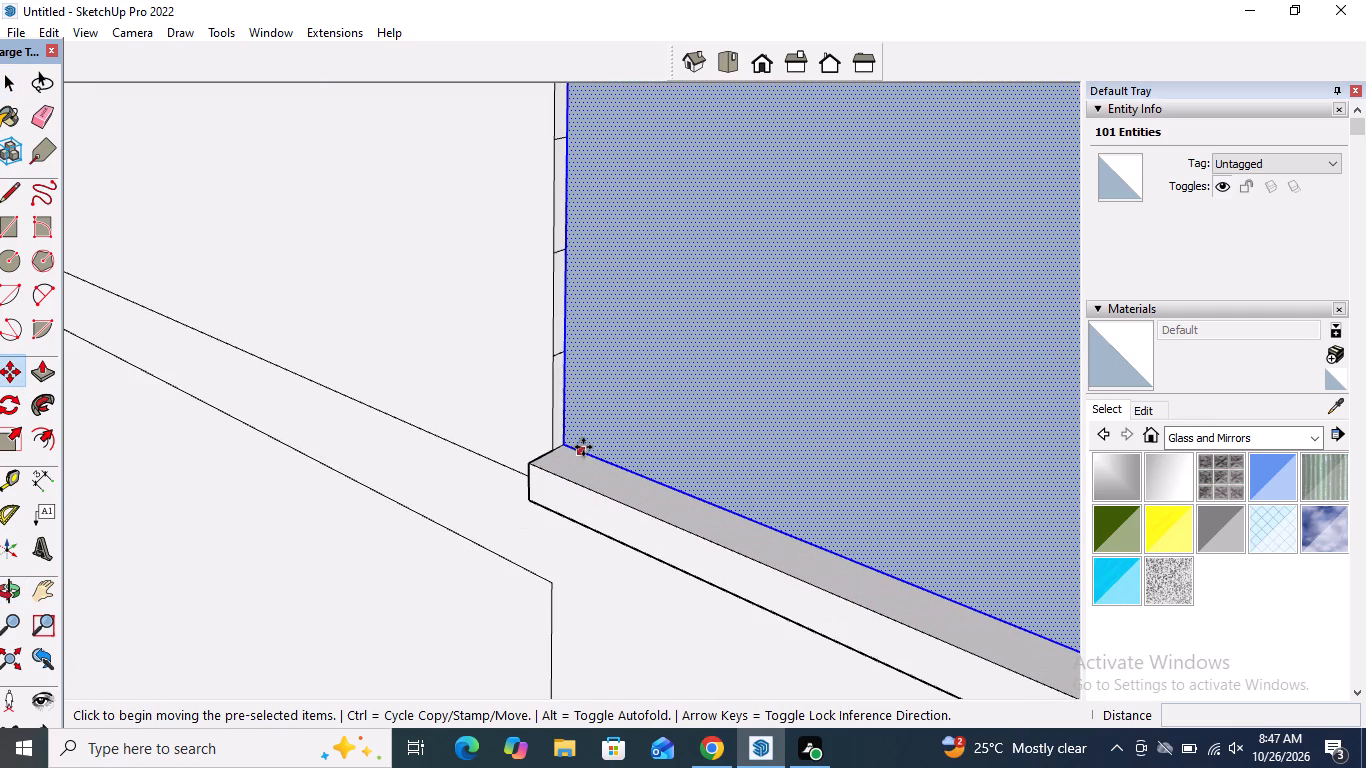
pyautogui.scroll(-6, 575, 459)
pyautogui.scroll(-18, 554, 504)
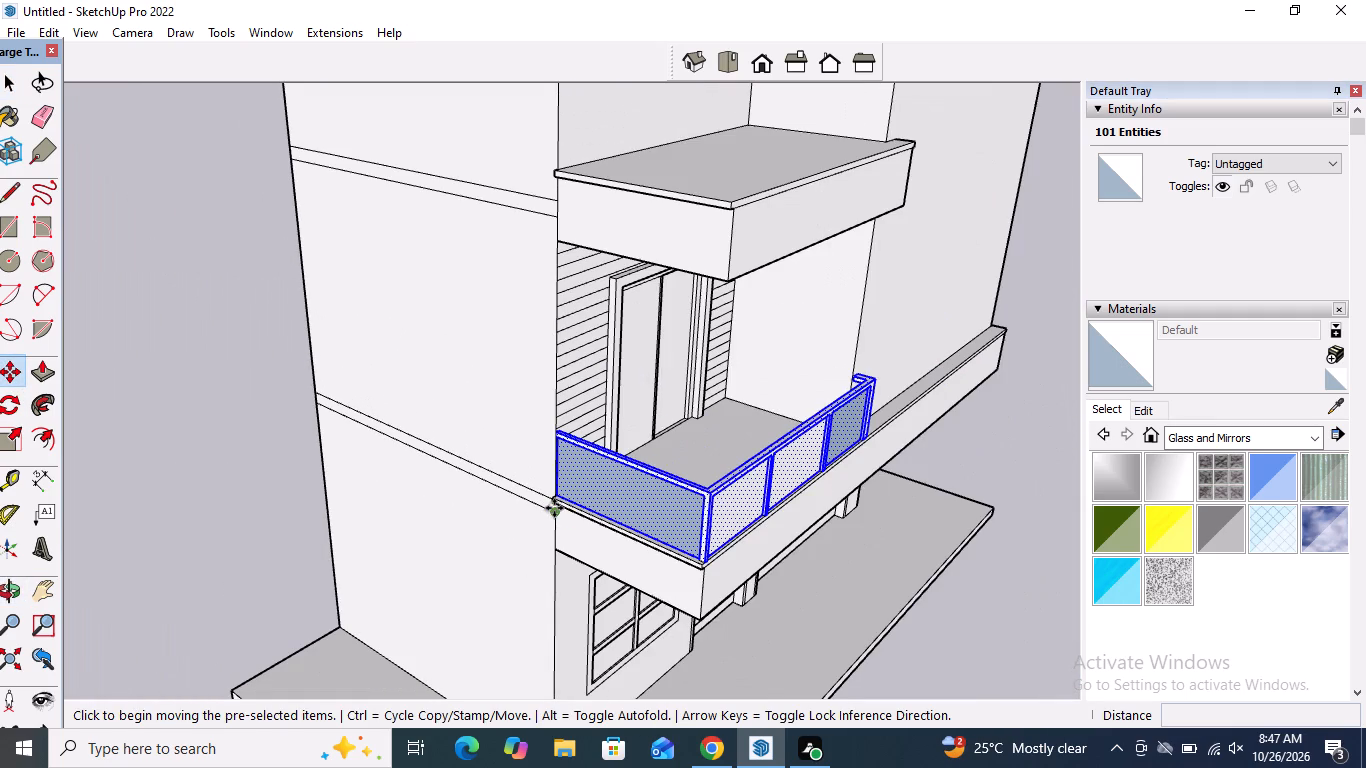
pyautogui.scroll(9, 552, 496)
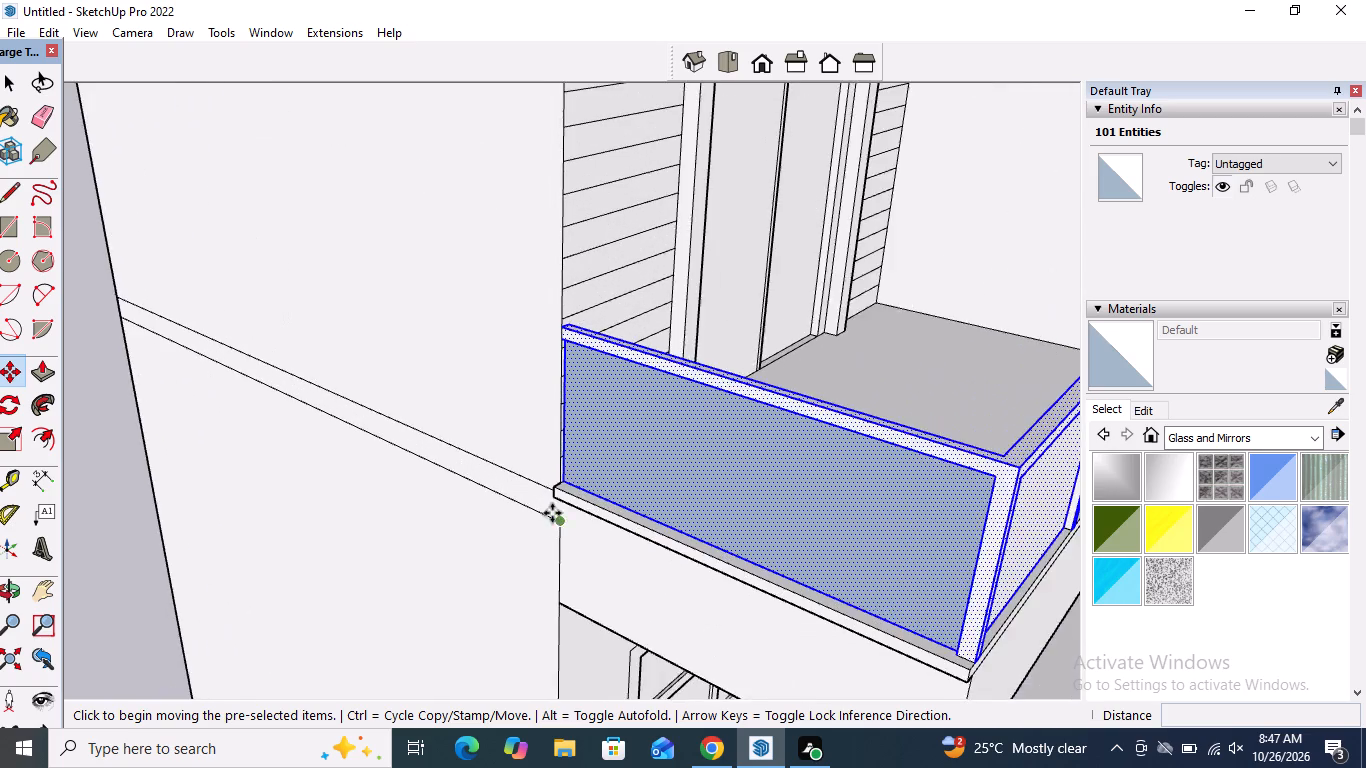
pyautogui.scroll(4, 553, 502)
pyautogui.click(555, 471)
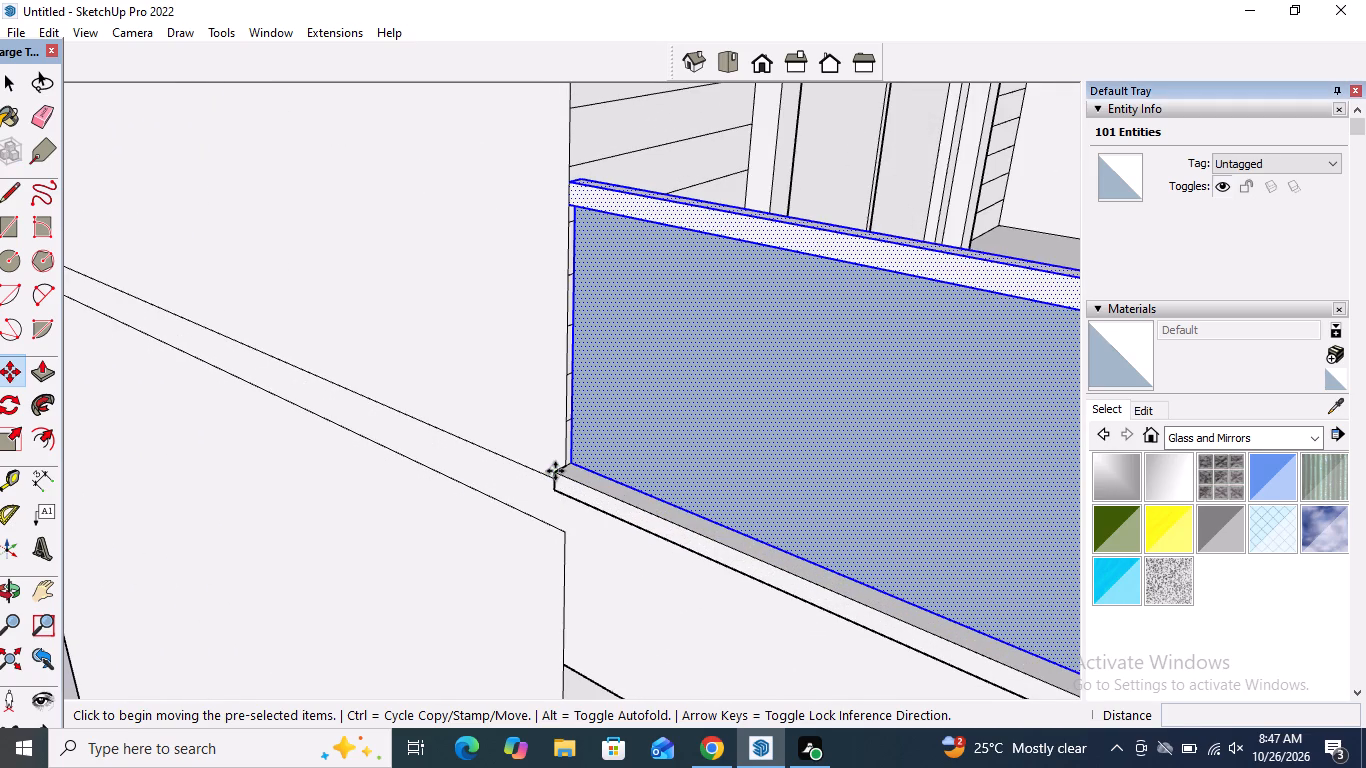
pyautogui.scroll(-18, 555, 483)
pyautogui.scroll(10, 557, 209)
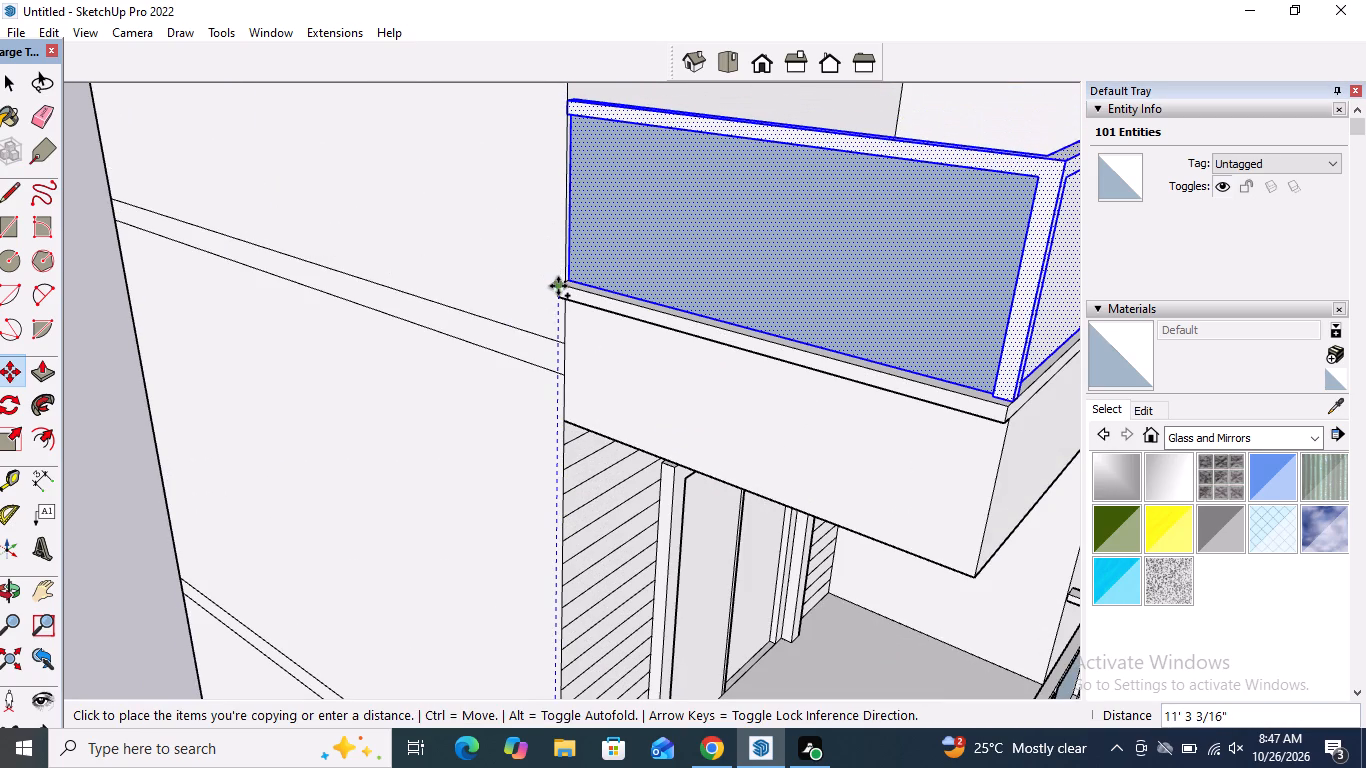
pyautogui.click(558, 286)
pyautogui.press('space')
pyautogui.scroll(-11, 455, 337)
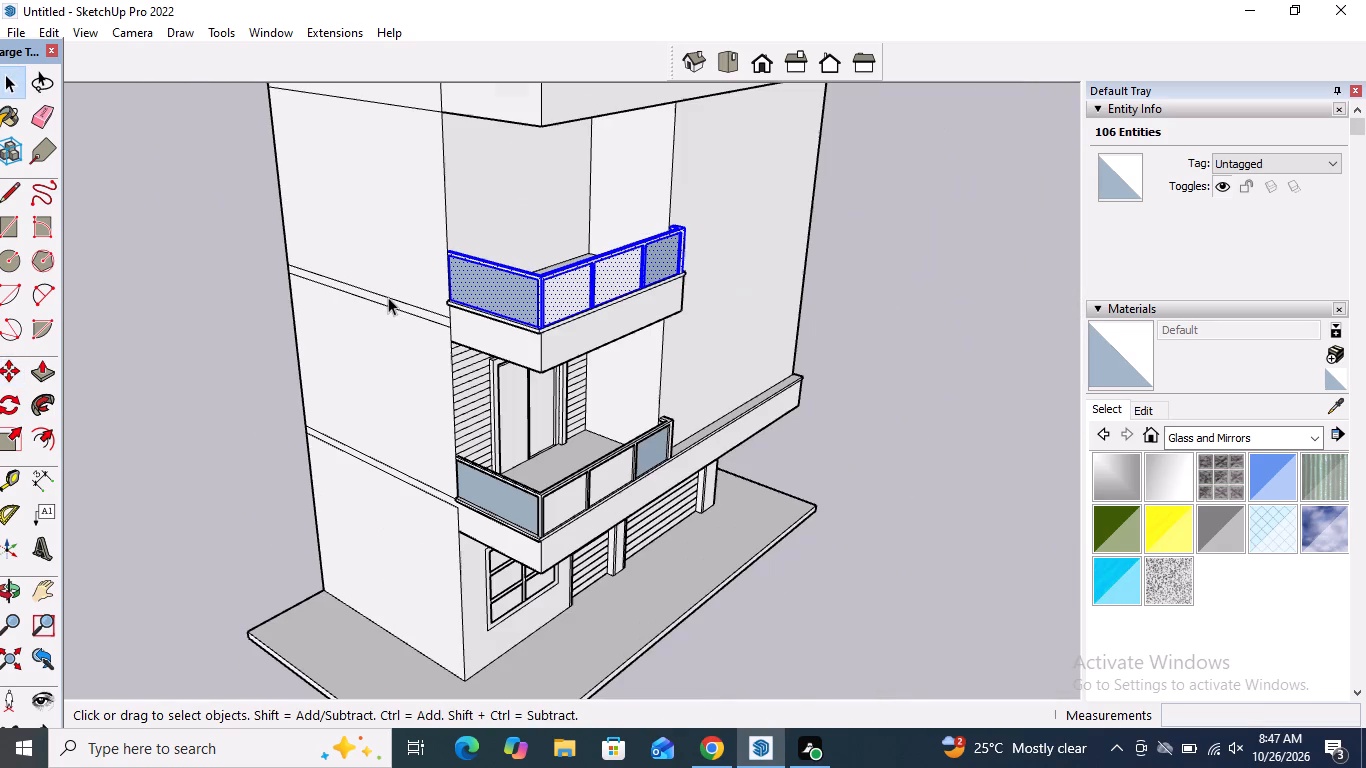
pyautogui.scroll(-1, 388, 297)
pyautogui.click(208, 392)
# Draw a line along the middle of the underside of the lower railing's short handrail return, from wall to end post.
pyautogui.moveTo(929, 428); pyautogui.dragTo(477, 345, button='middle')
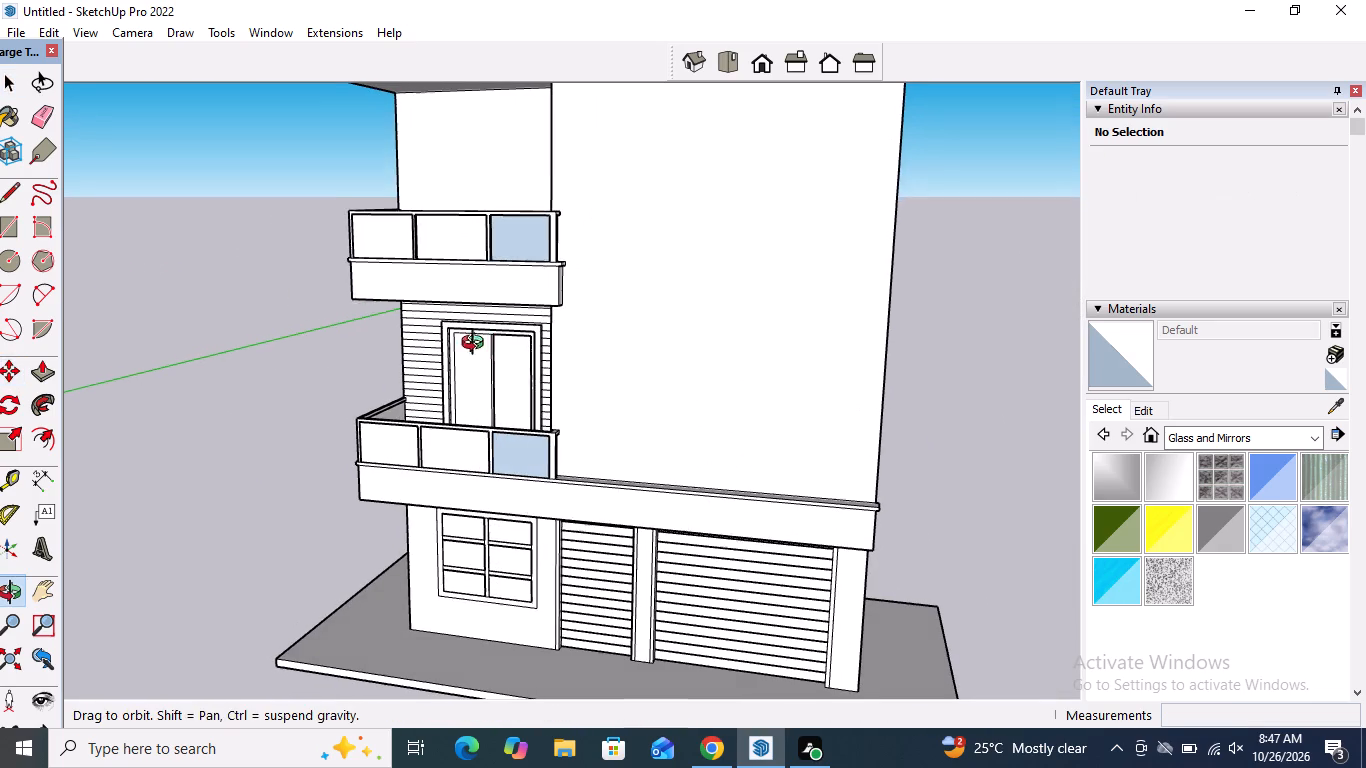
pyautogui.moveTo(477, 345); pyautogui.dragTo(477, 346, button='middle')
pyautogui.scroll(-6, 976, 354)
pyautogui.moveTo(982, 341); pyautogui.dragTo(622, 323, button='middle')
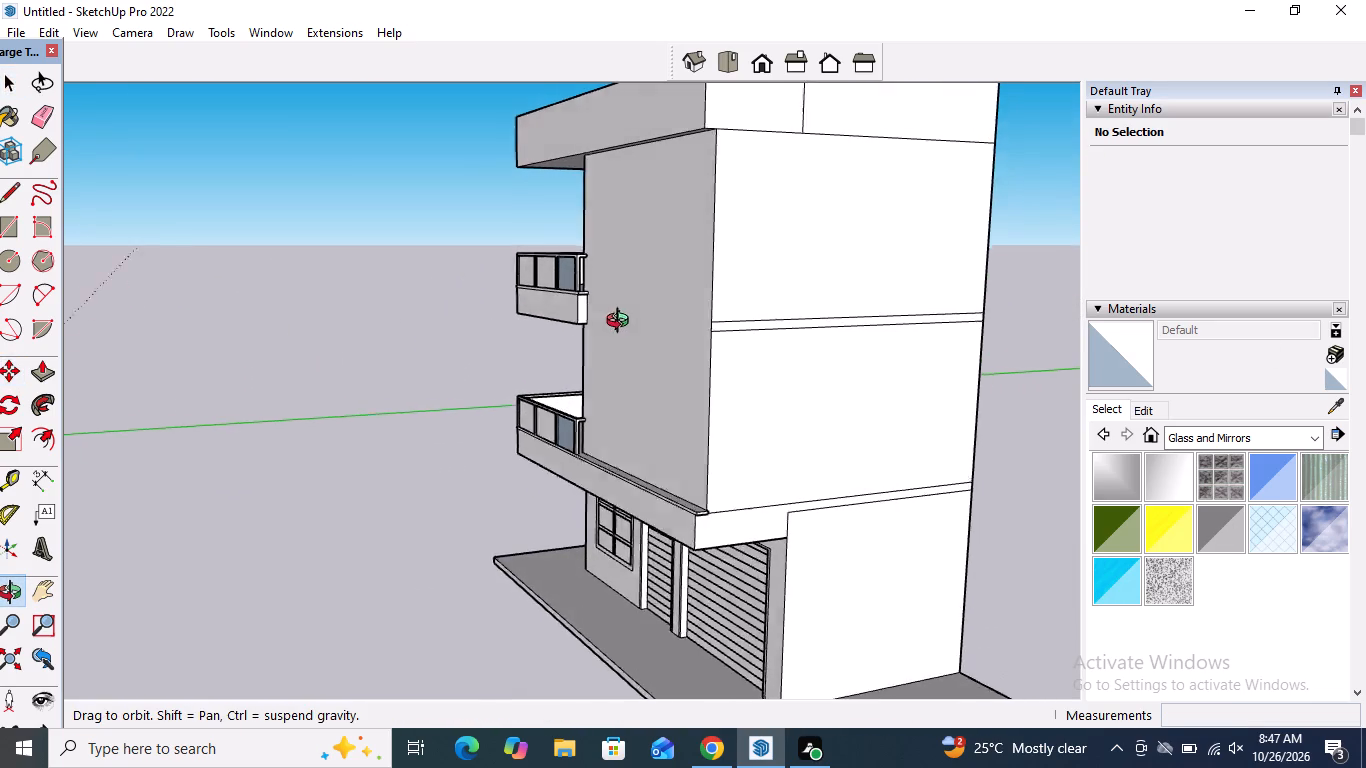
pyautogui.moveTo(622, 323); pyautogui.dragTo(614, 327, button='middle')
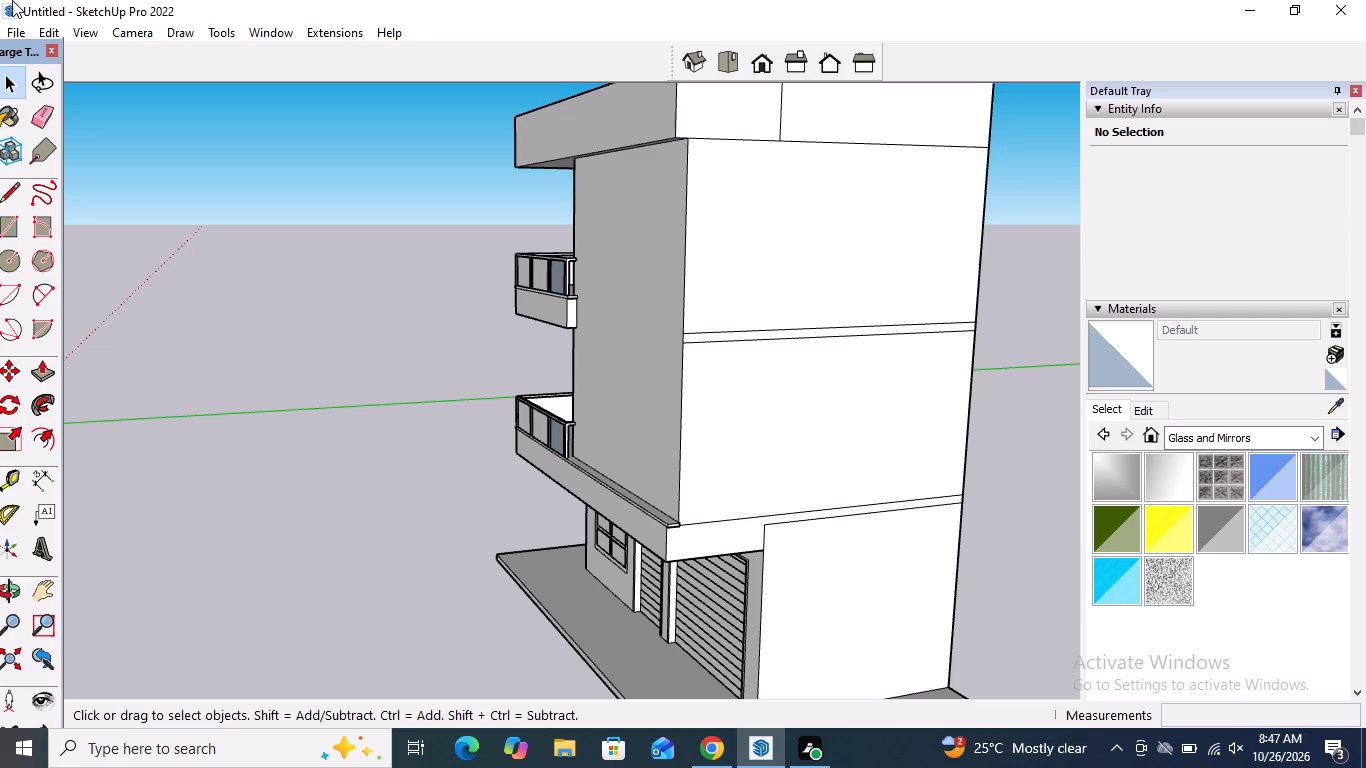
pyautogui.scroll(2, 546, 311)
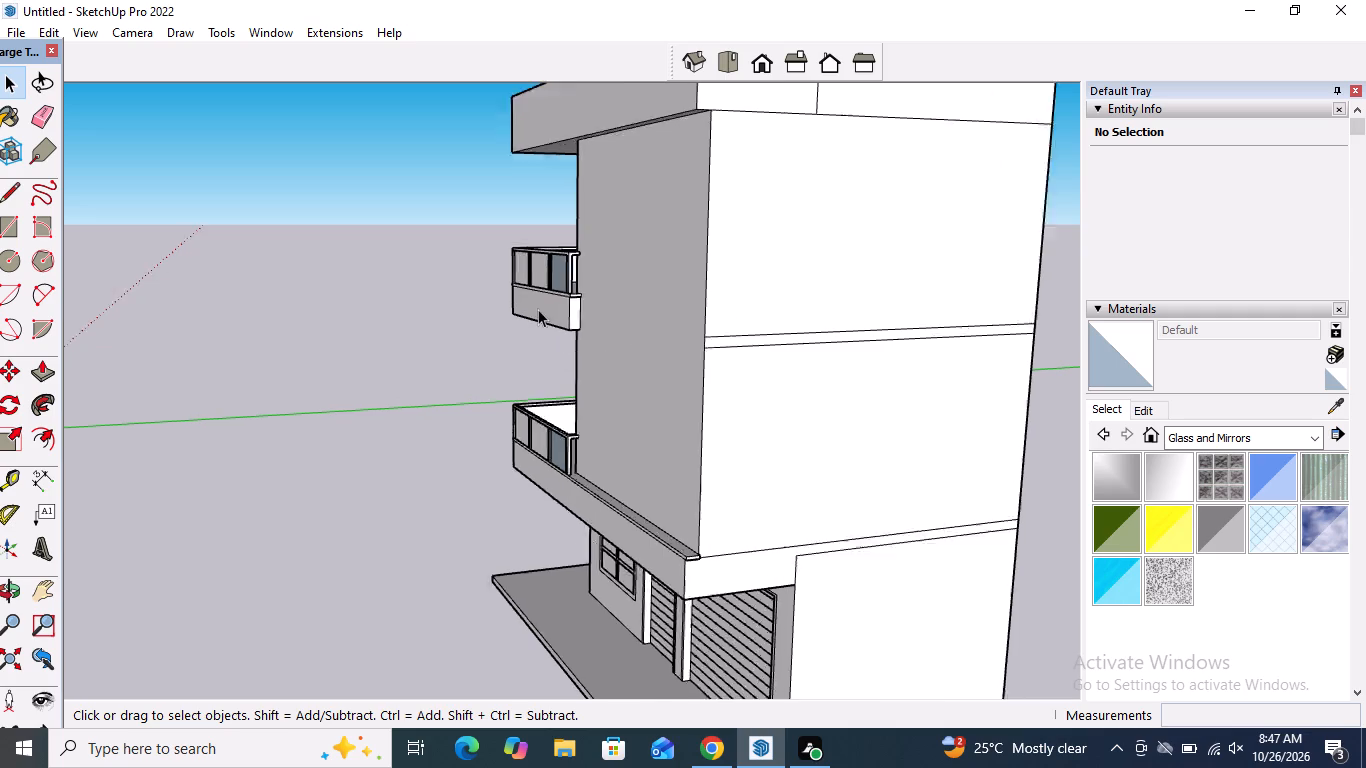
pyautogui.scroll(2, 538, 309)
pyautogui.scroll(5, 560, 505)
pyautogui.scroll(4, 630, 569)
pyautogui.moveTo(574, 523); pyautogui.dragTo(514, 452, button='middle')
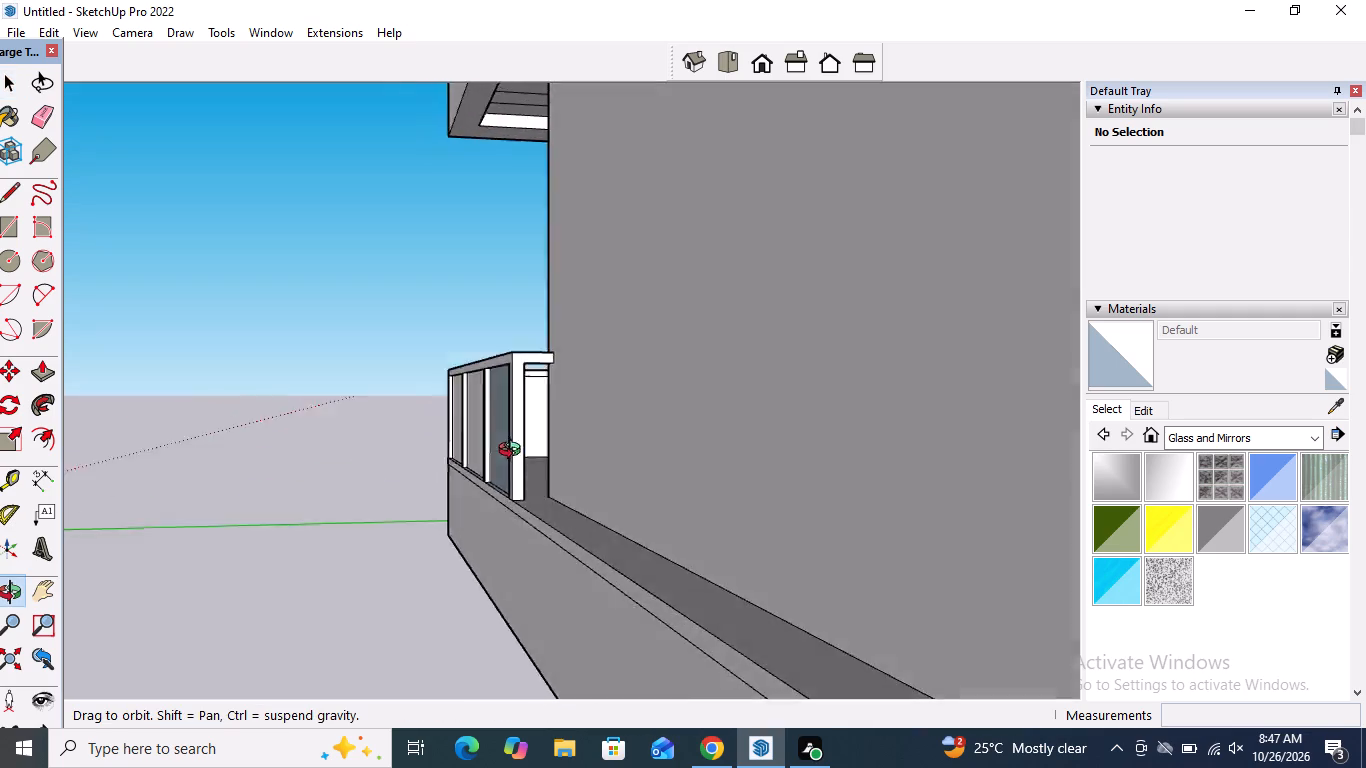
pyautogui.moveTo(514, 452); pyautogui.dragTo(475, 458, button='middle')
pyautogui.scroll(5, 488, 383)
pyautogui.moveTo(480, 375); pyautogui.dragTo(479, 347, button='middle')
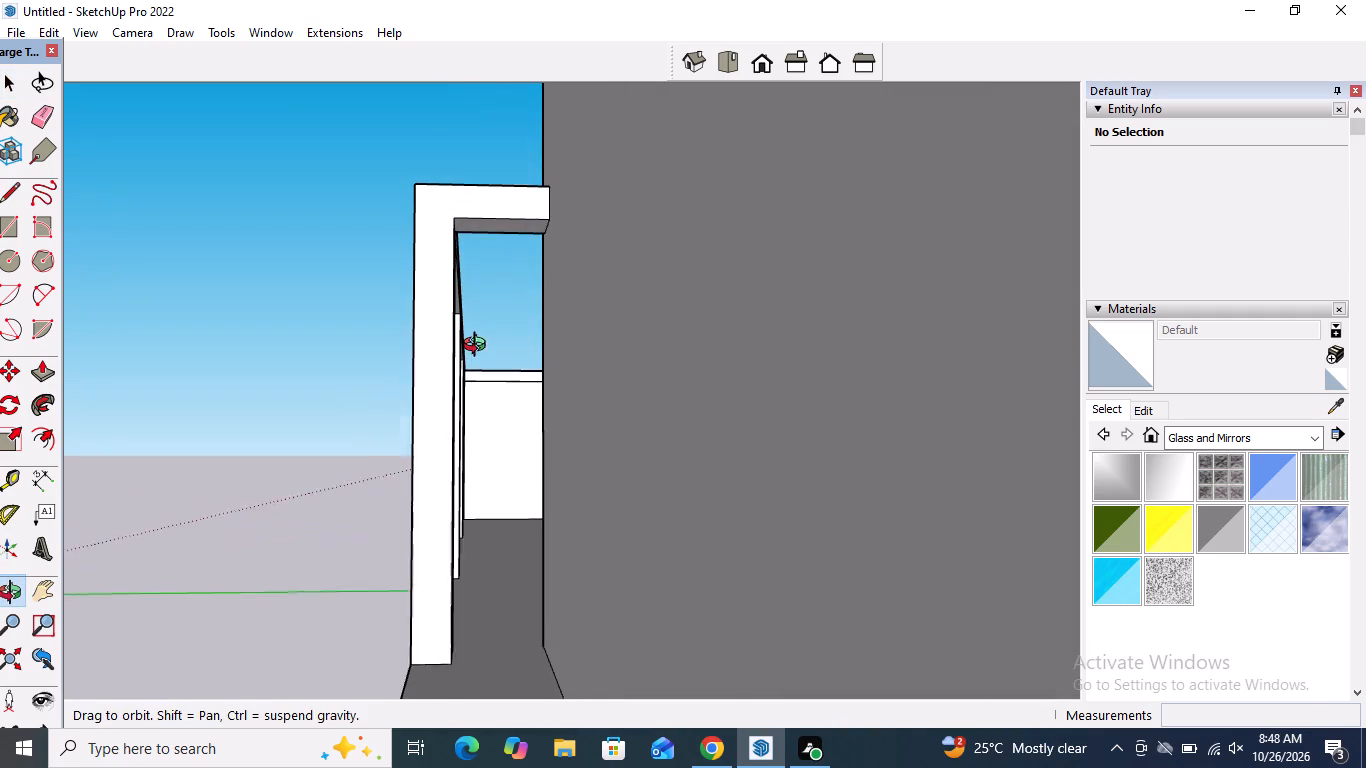
pyautogui.moveTo(479, 347); pyautogui.dragTo(479, 342, button='middle')
pyautogui.click(16, 192)
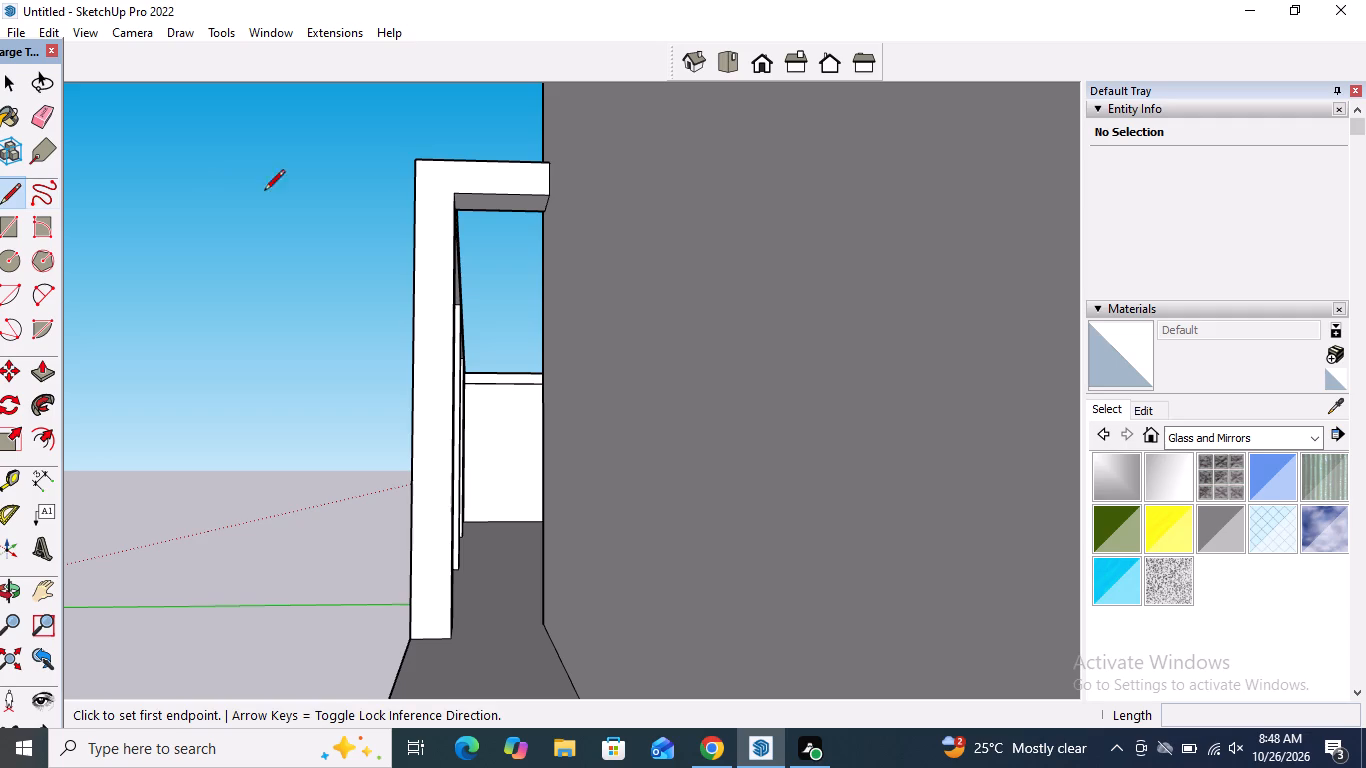
pyautogui.scroll(7, 496, 200)
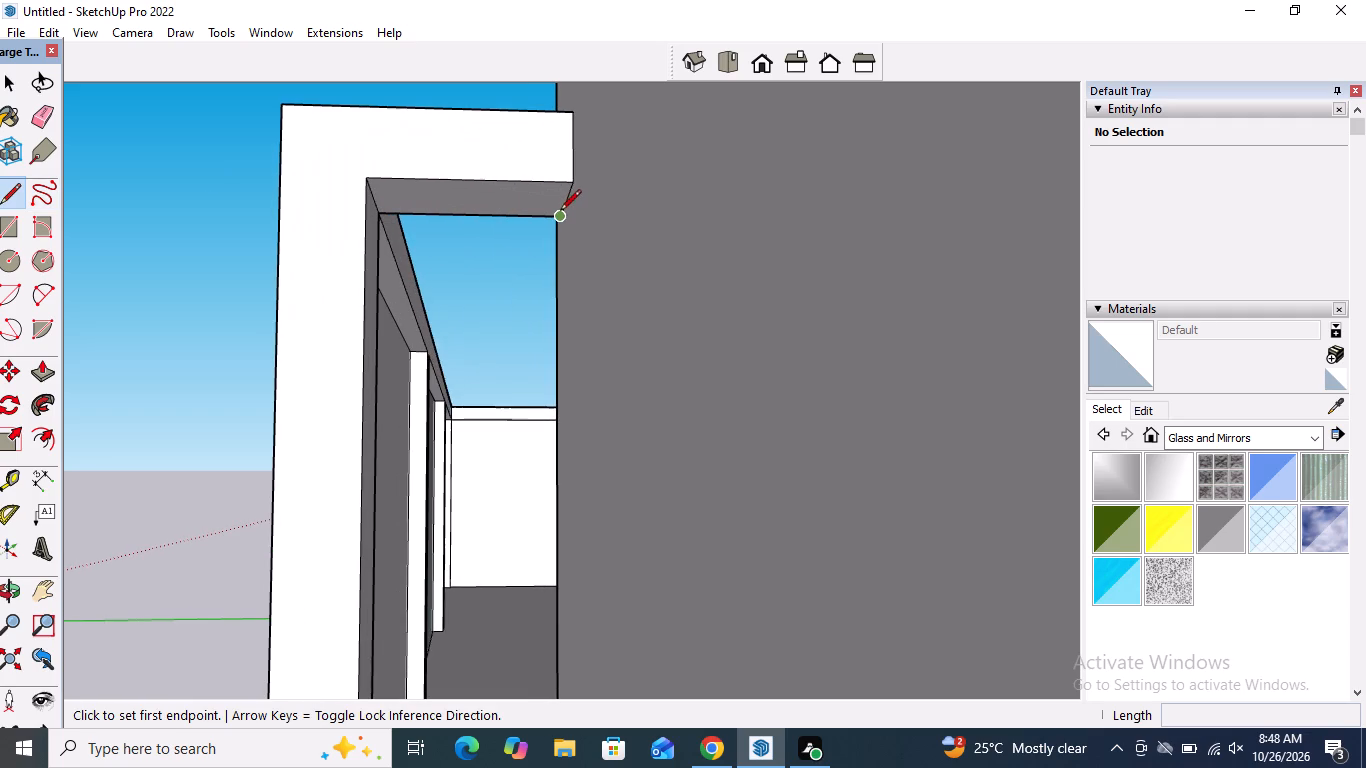
pyautogui.click(567, 198)
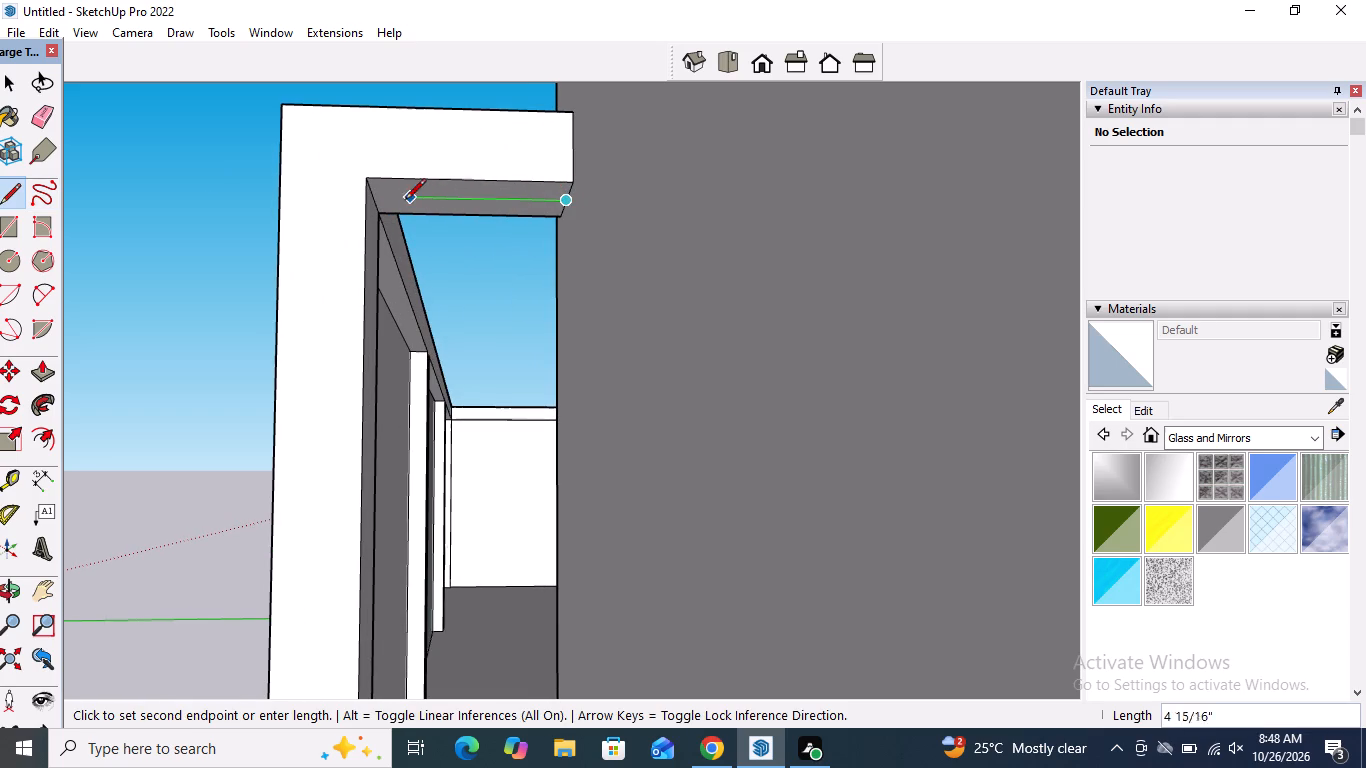
pyautogui.click(374, 199)
# Draw a vertical line about 2' 3 5/8" long down the end post's inner face, from the handrail line to the slab.
pyautogui.scroll(-5, 374, 199)
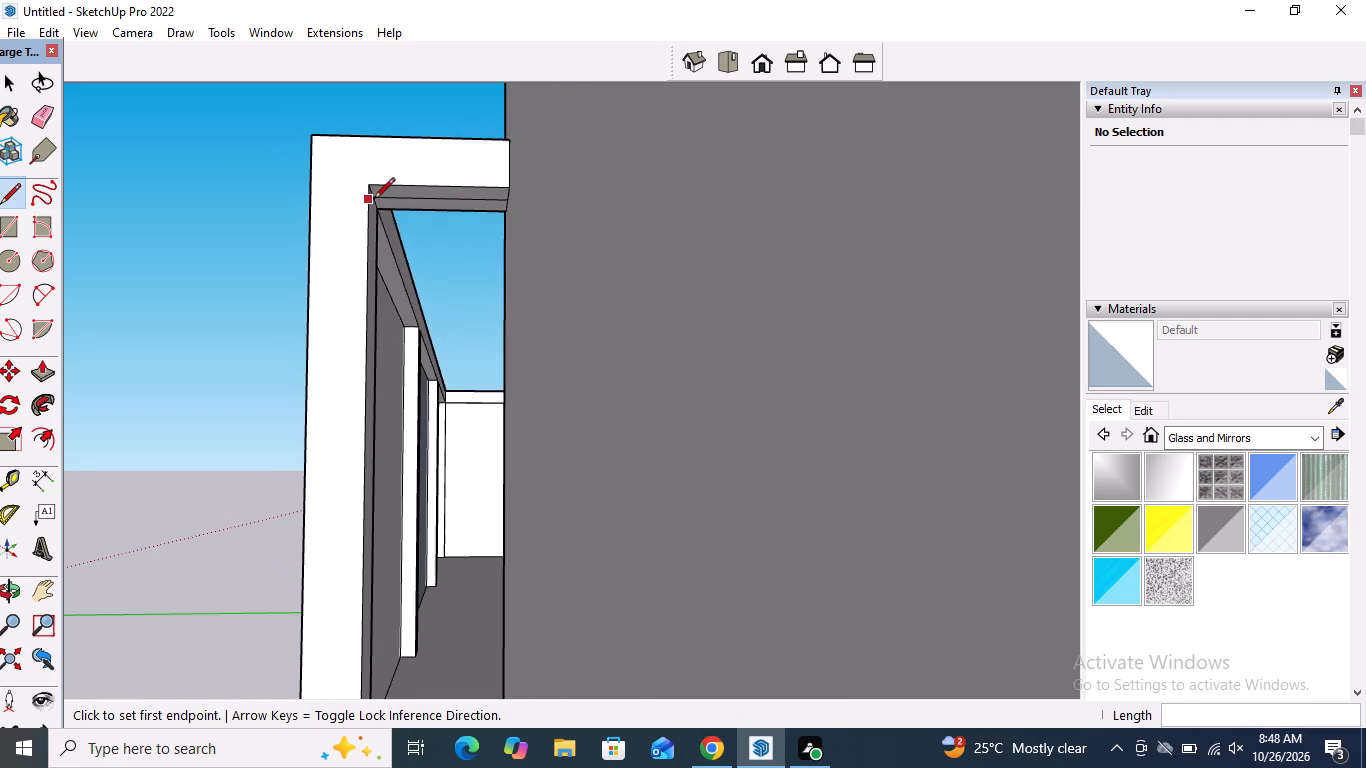
pyautogui.scroll(7, 383, 198)
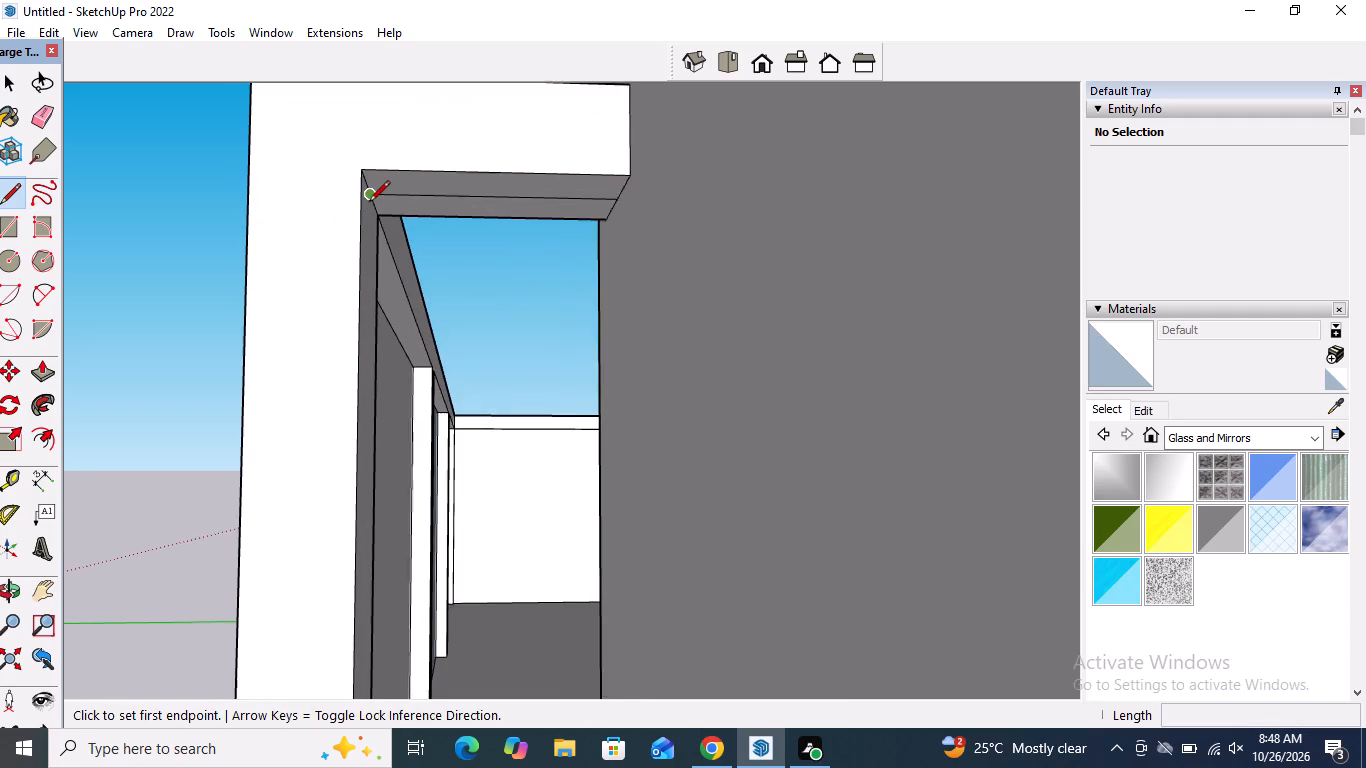
pyautogui.click(371, 196)
pyautogui.scroll(-11, 360, 283)
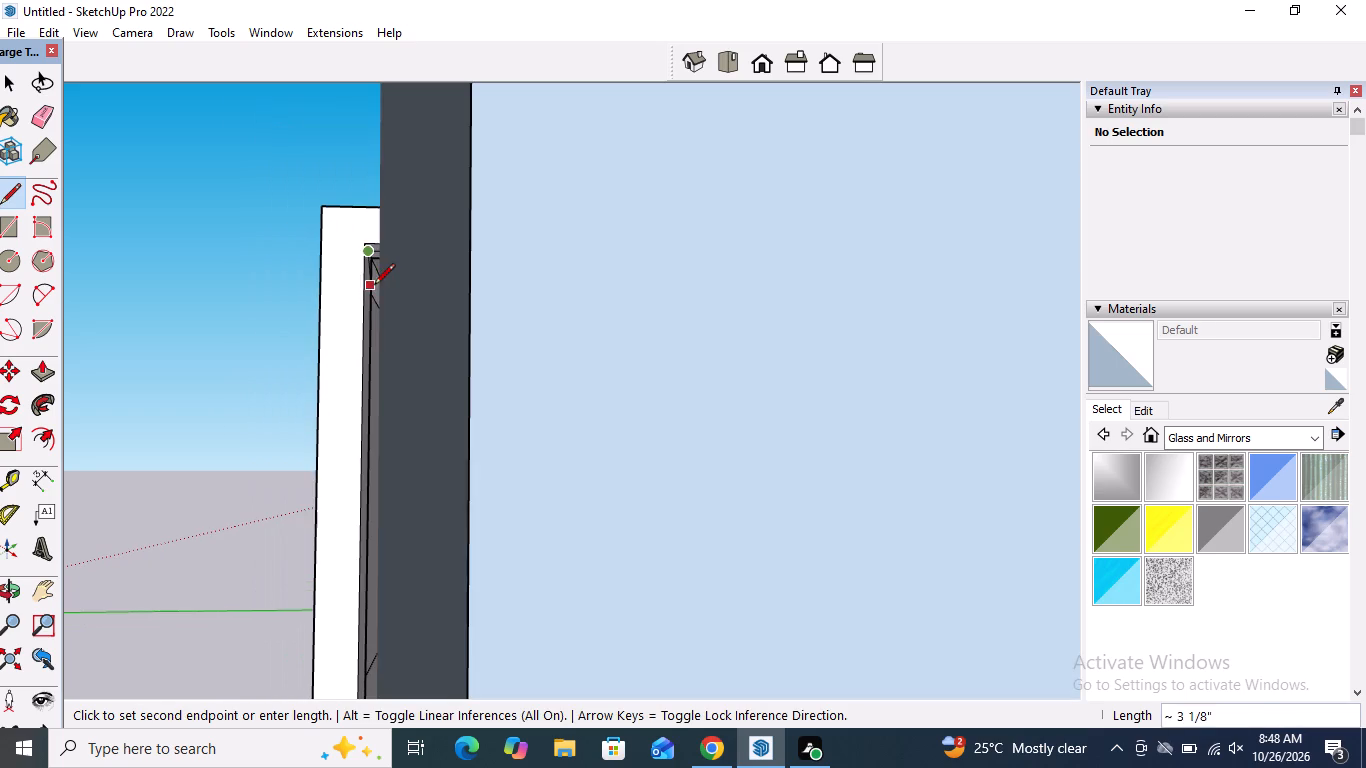
pyautogui.scroll(-1, 401, 282)
pyautogui.moveTo(412, 292); pyautogui.dragTo(448, 331, button='middle')
pyautogui.scroll(6, 261, 604)
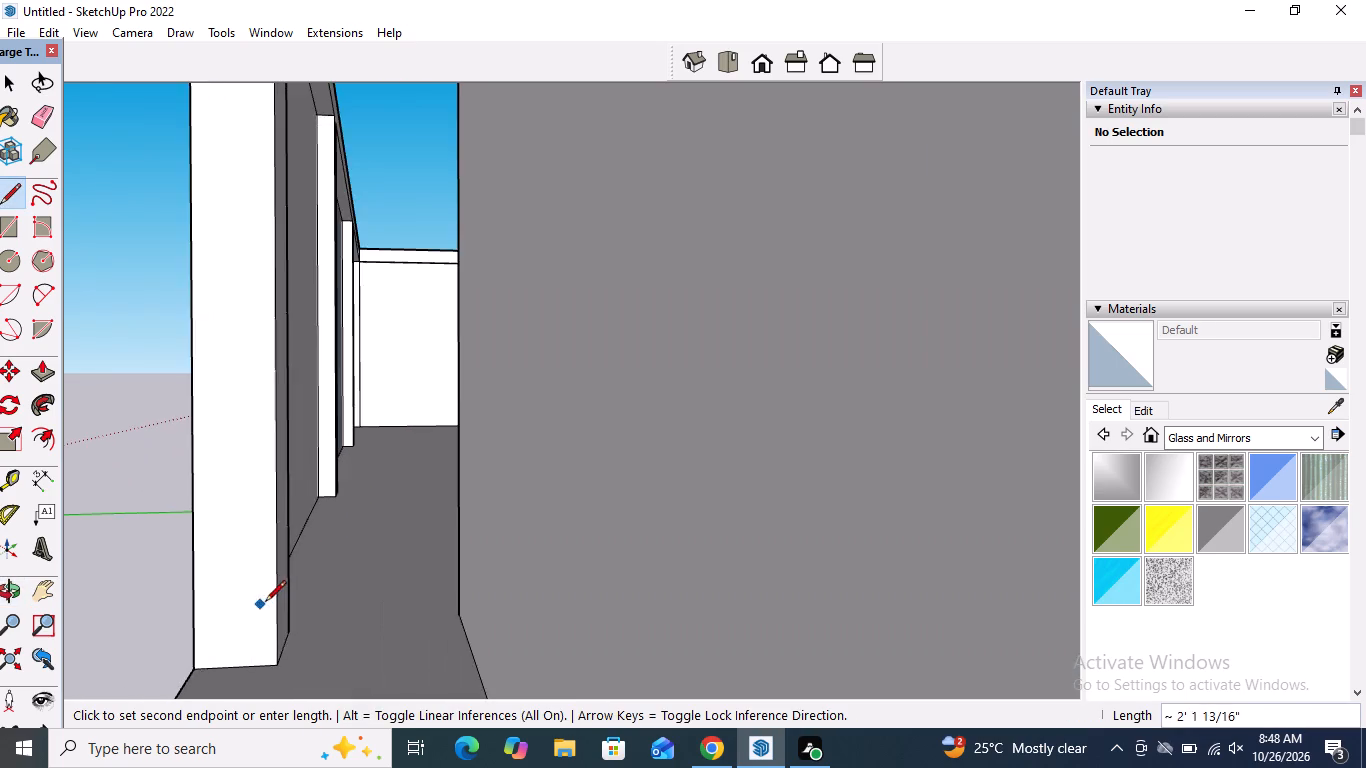
pyautogui.scroll(5, 268, 613)
pyautogui.click(286, 660)
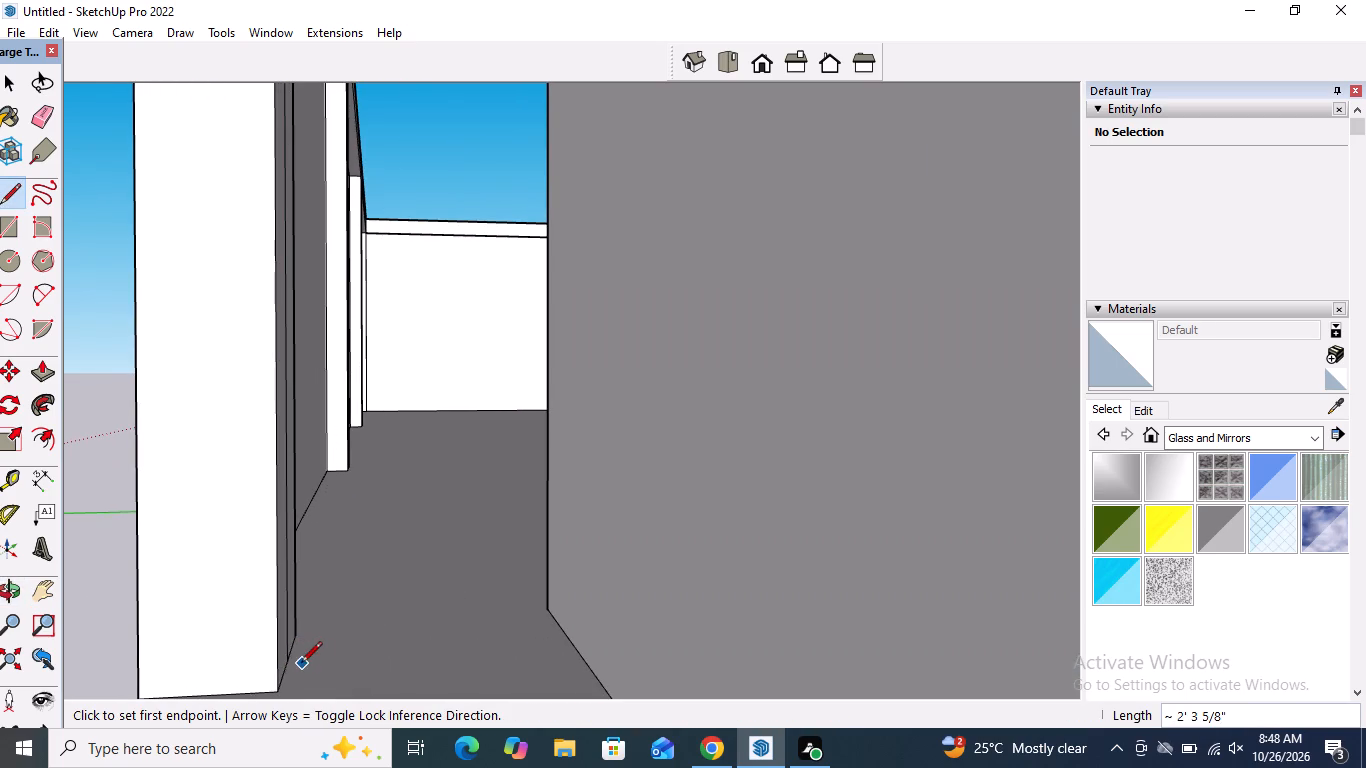
# Close the lower railing's return panel with a line about 6 1/16" across the slab and one up the wall to the handrail.
pyautogui.click(288, 661)
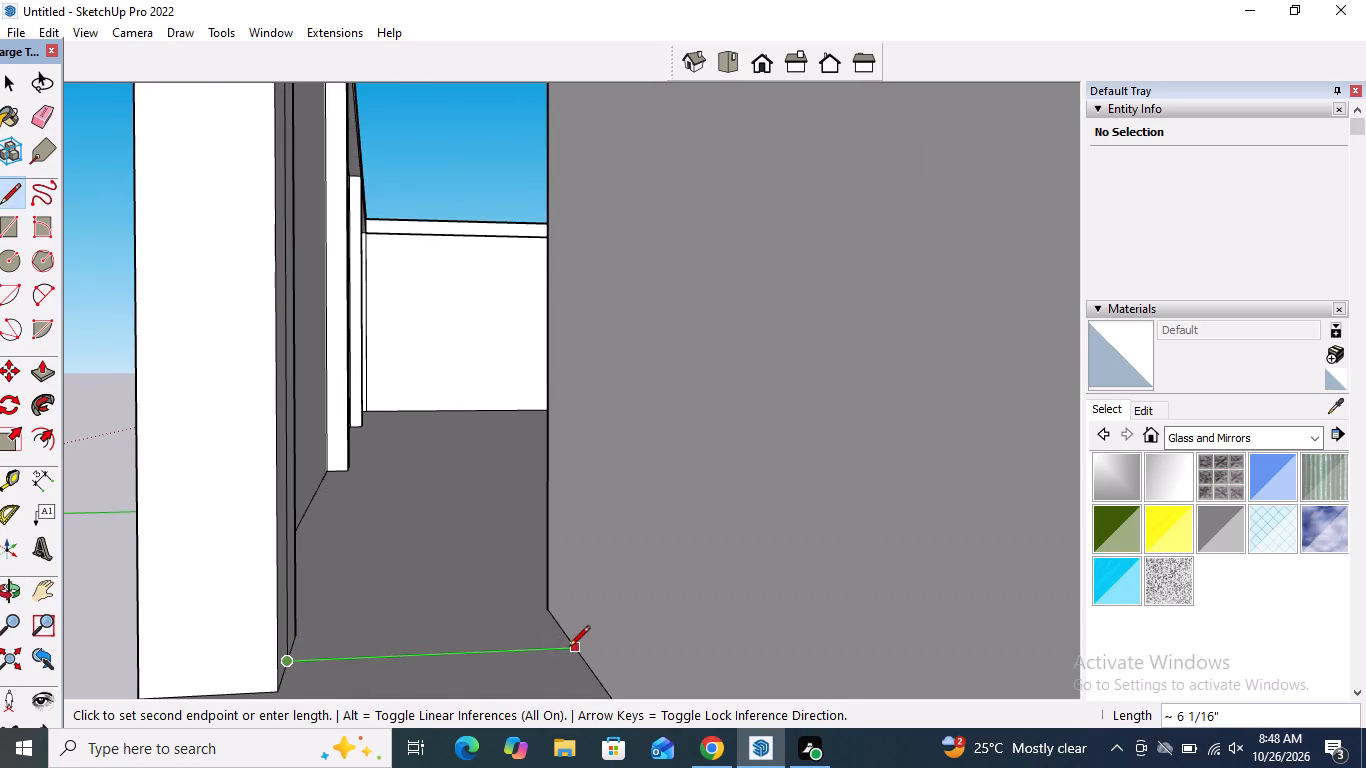
pyautogui.click(573, 647)
pyautogui.scroll(-9, 573, 669)
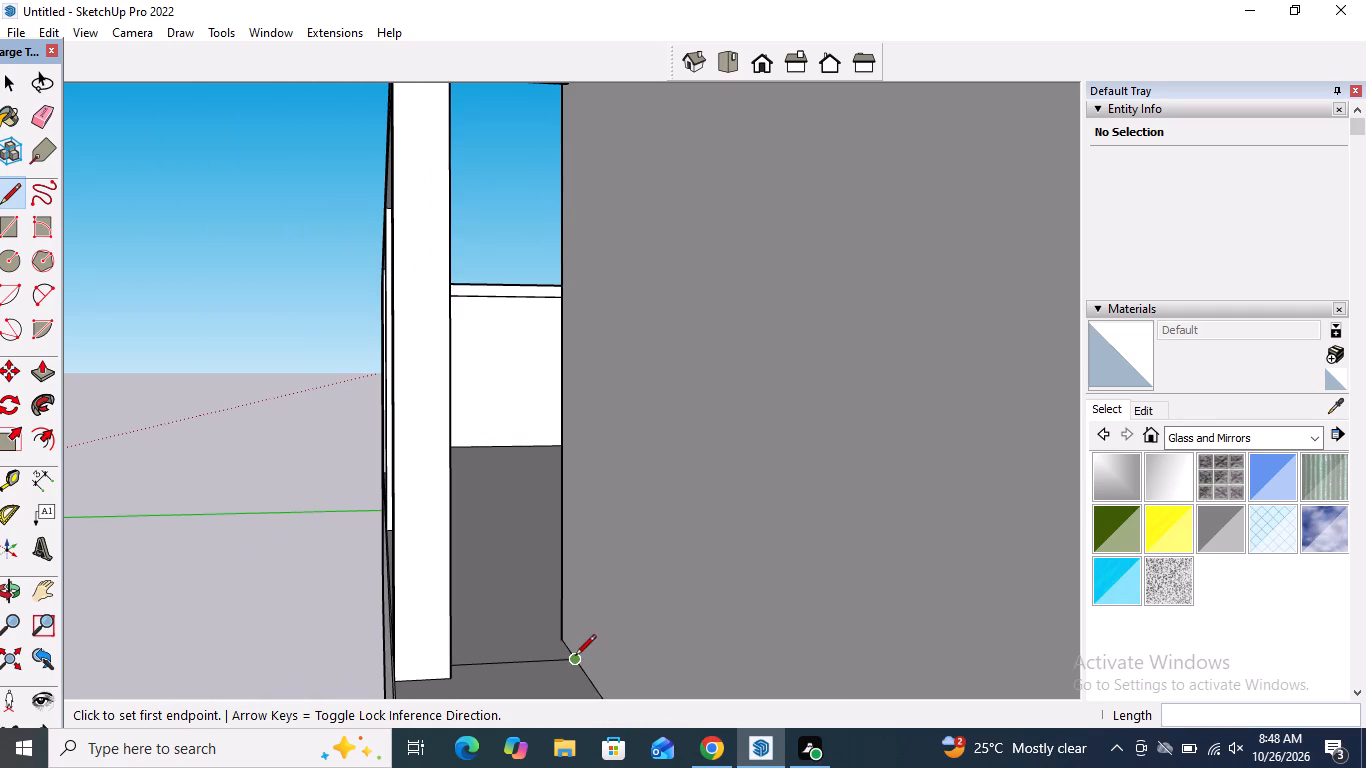
pyautogui.click(574, 654)
pyautogui.scroll(-4, 576, 666)
pyautogui.moveTo(571, 318); pyautogui.dragTo(585, 277, button='middle')
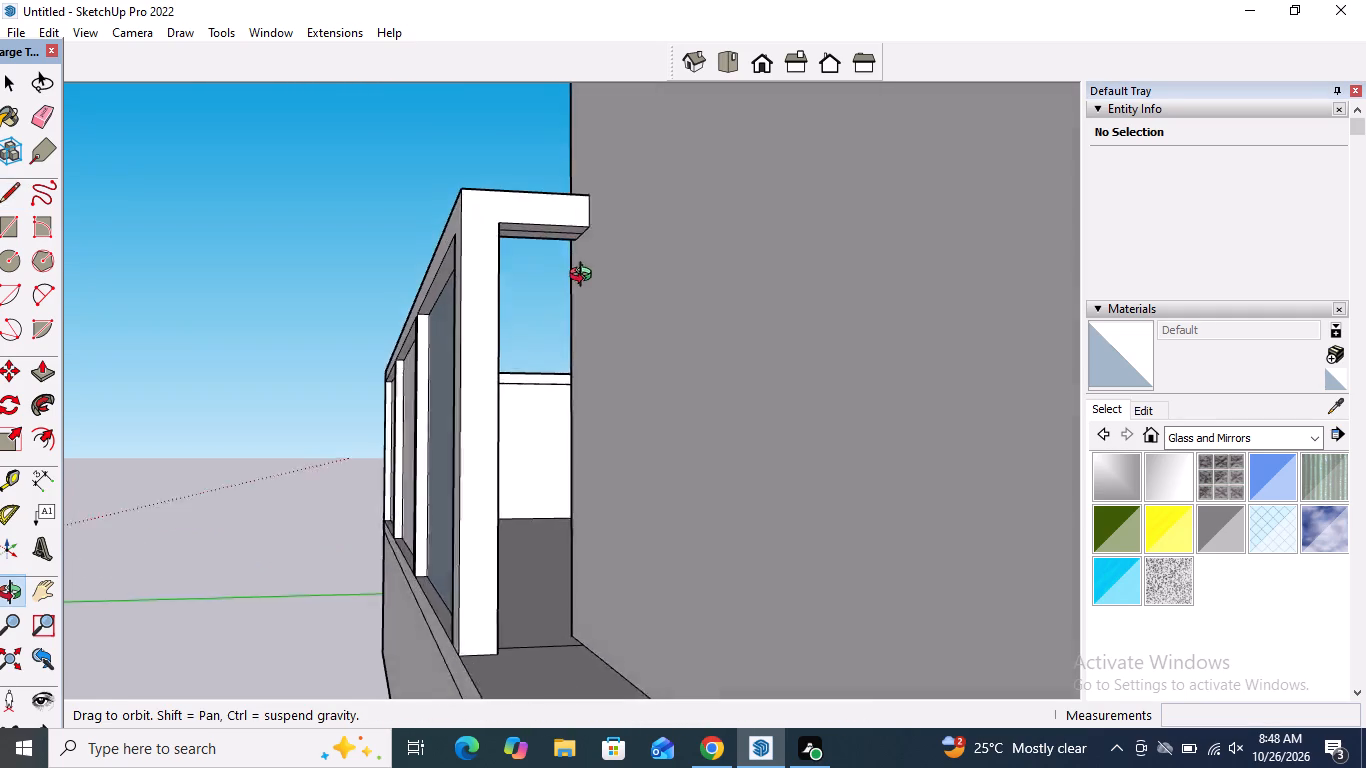
pyautogui.moveTo(585, 277); pyautogui.dragTo(608, 225, button='middle')
pyautogui.scroll(3, 613, 193)
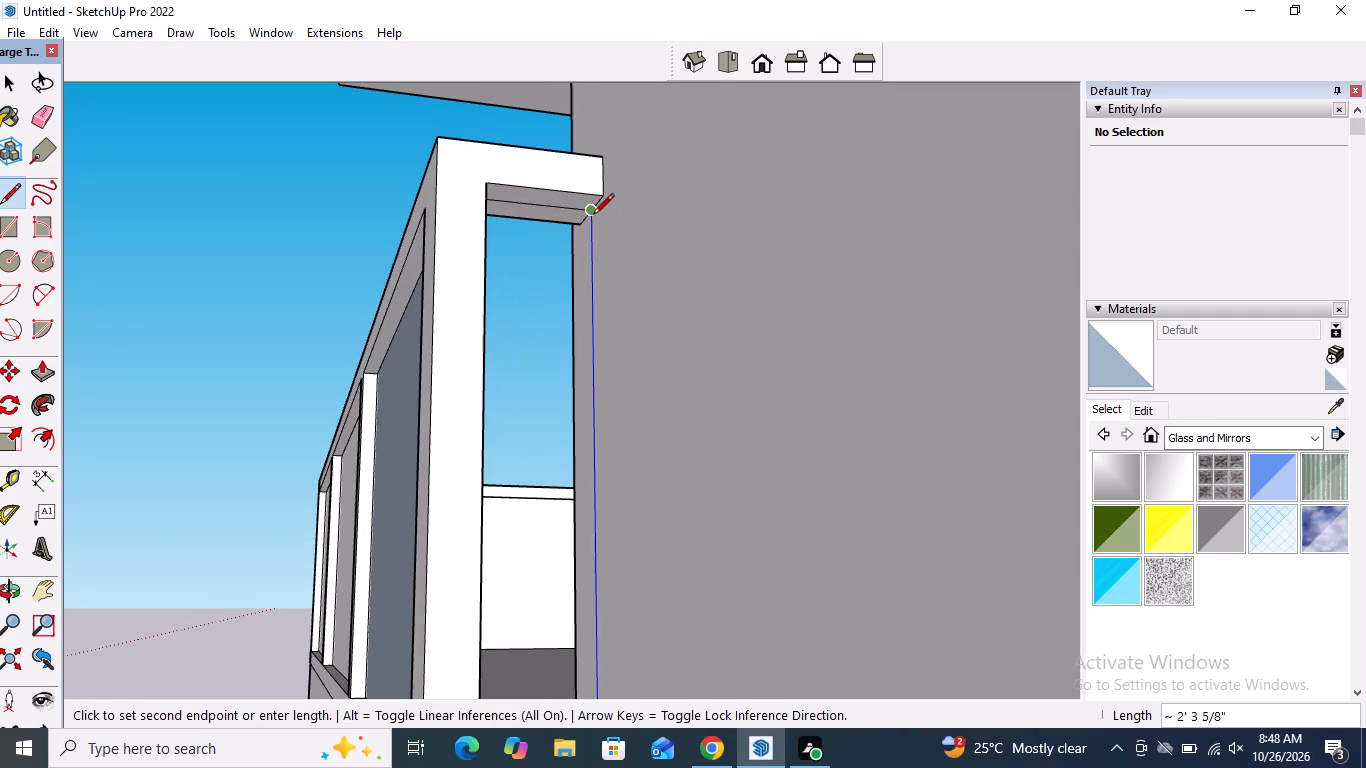
pyautogui.click(591, 213)
# Draw the missing edge where the upper railing's handrail return meets the wall, closing the open face on its underside.
pyautogui.scroll(-16, 646, 361)
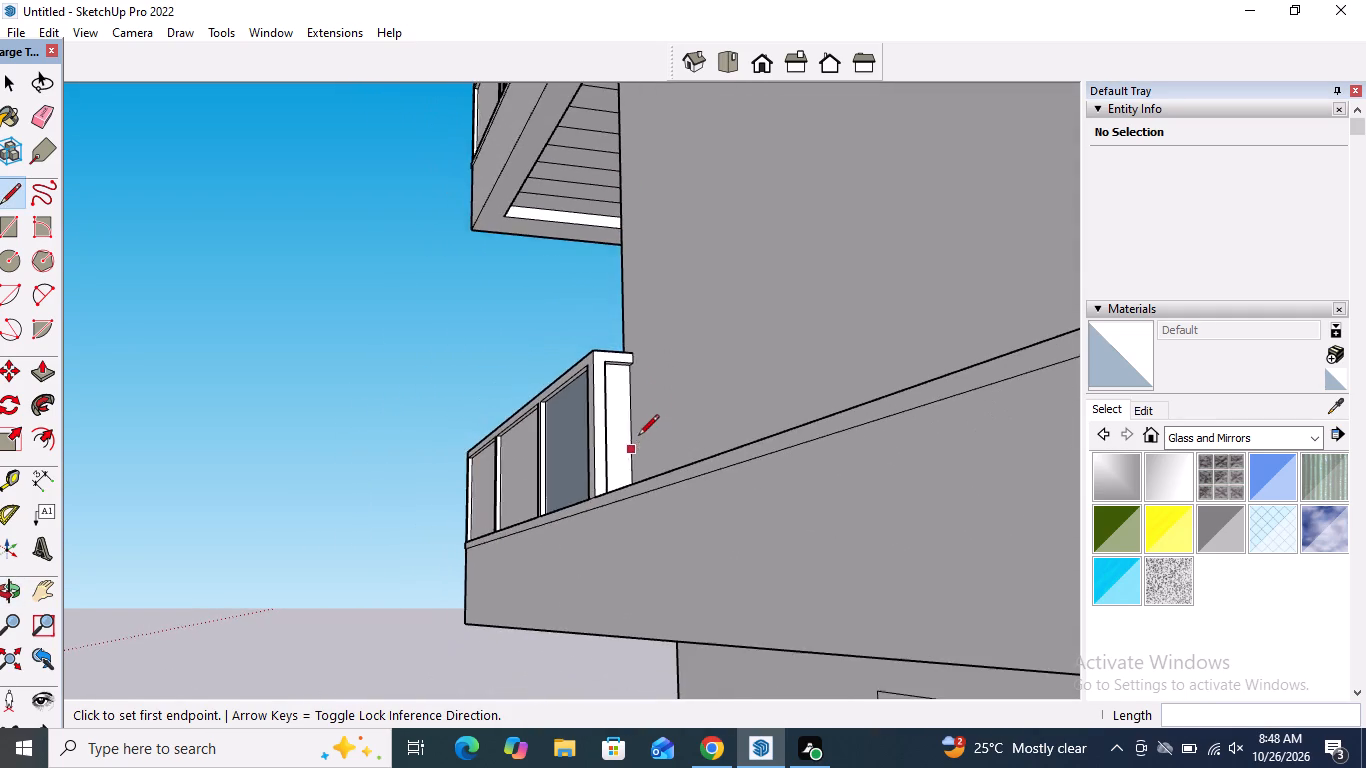
pyautogui.scroll(-9, 631, 454)
pyautogui.scroll(9, 587, 141)
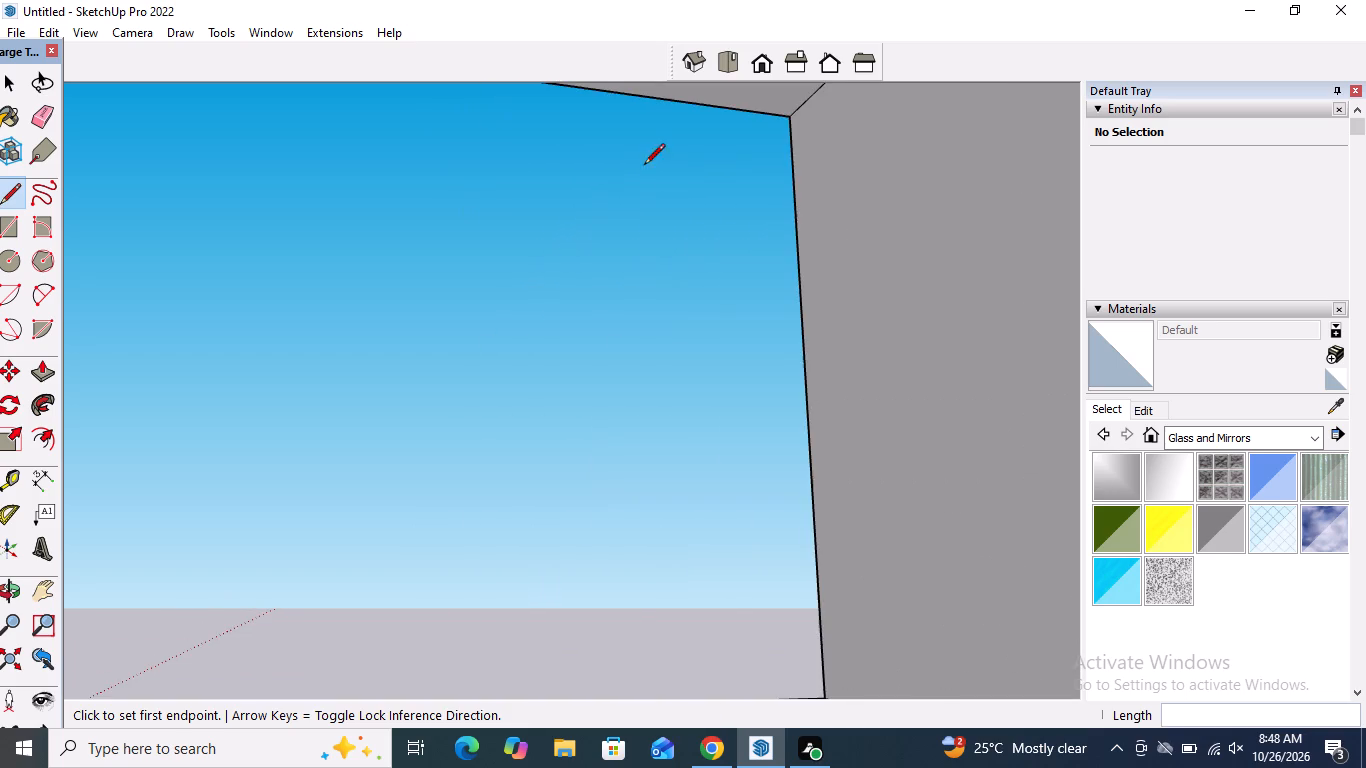
pyautogui.scroll(1, 666, 193)
pyautogui.scroll(-5, 662, 193)
pyautogui.moveTo(703, 211); pyautogui.dragTo(648, 195, button='middle')
pyautogui.scroll(3, 648, 189)
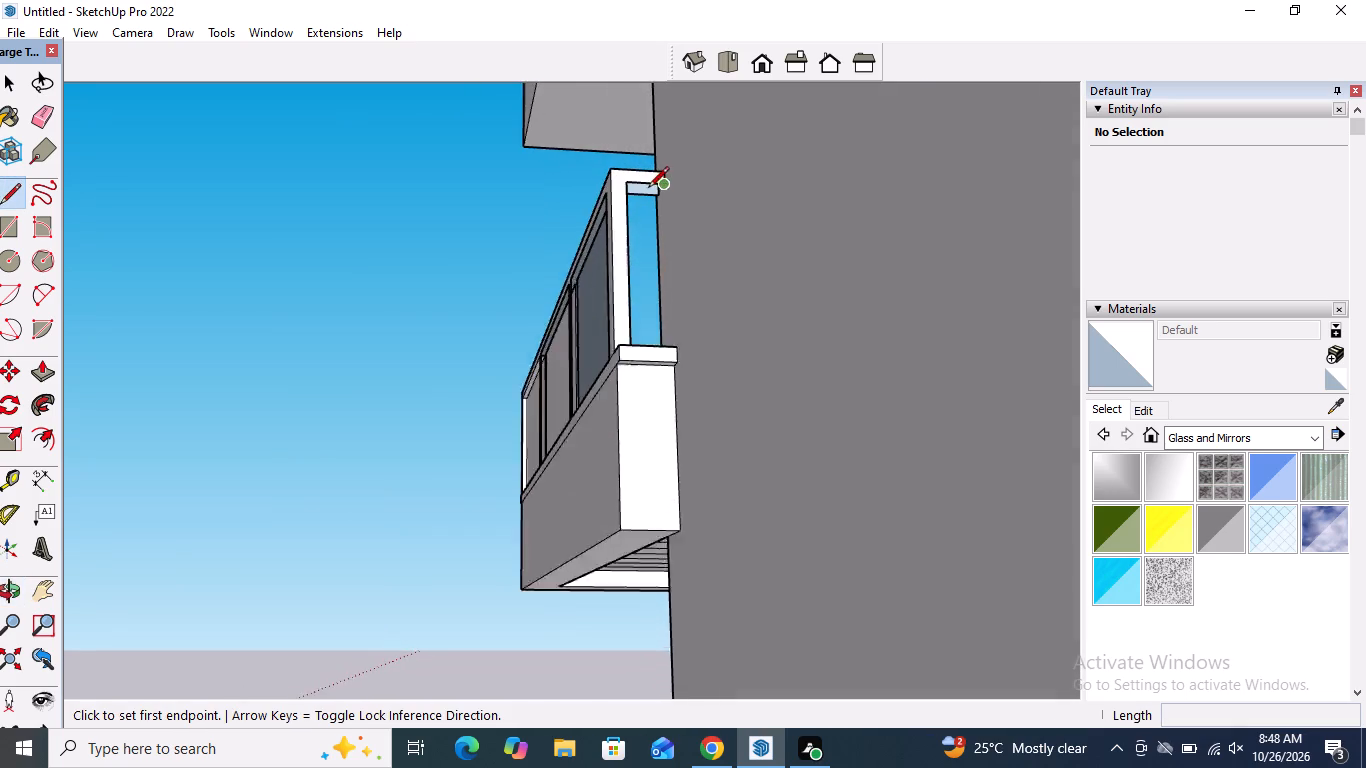
pyautogui.scroll(13, 648, 189)
pyautogui.click(686, 208)
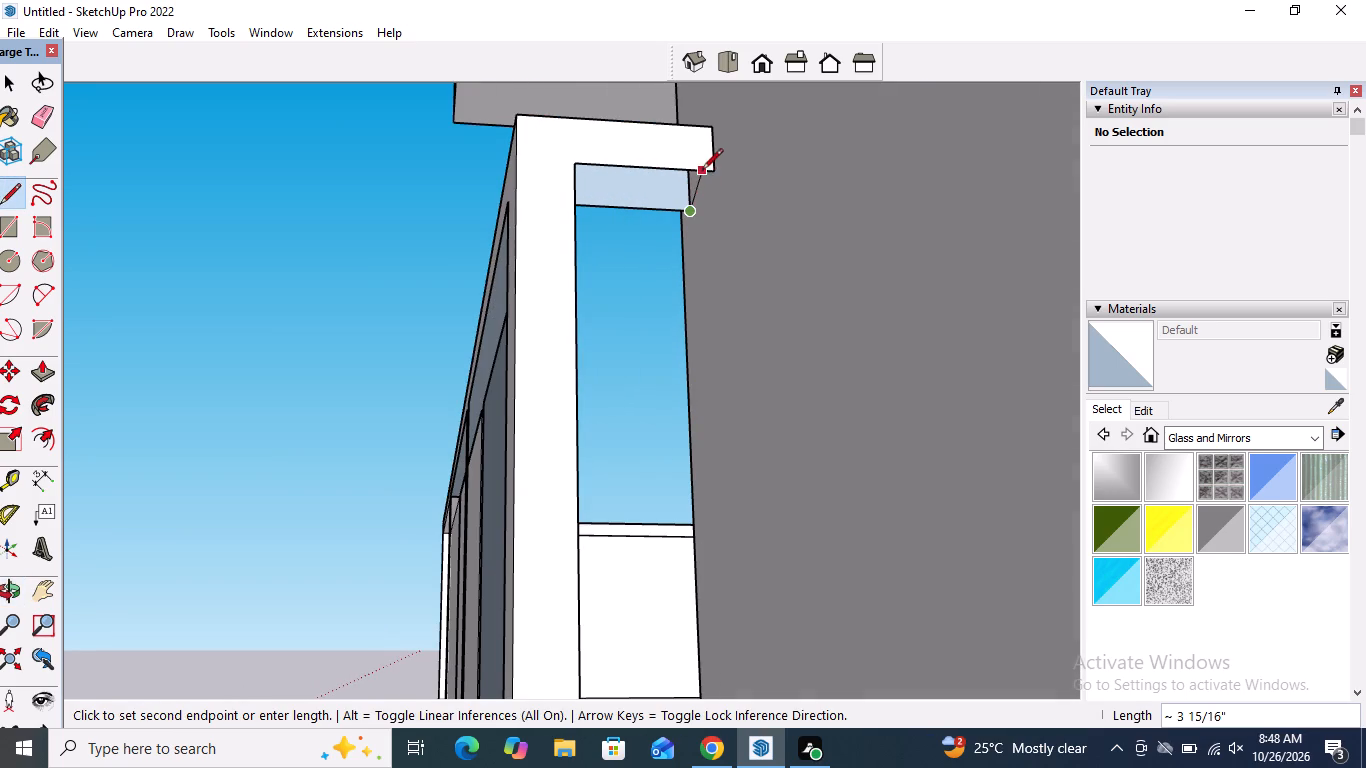
pyautogui.click(710, 175)
# Draw a line about 1 1/4" long across the underside of the upper railing's handrail at the nearest intermediate post.
pyautogui.moveTo(666, 195); pyautogui.dragTo(635, 210, button='middle')
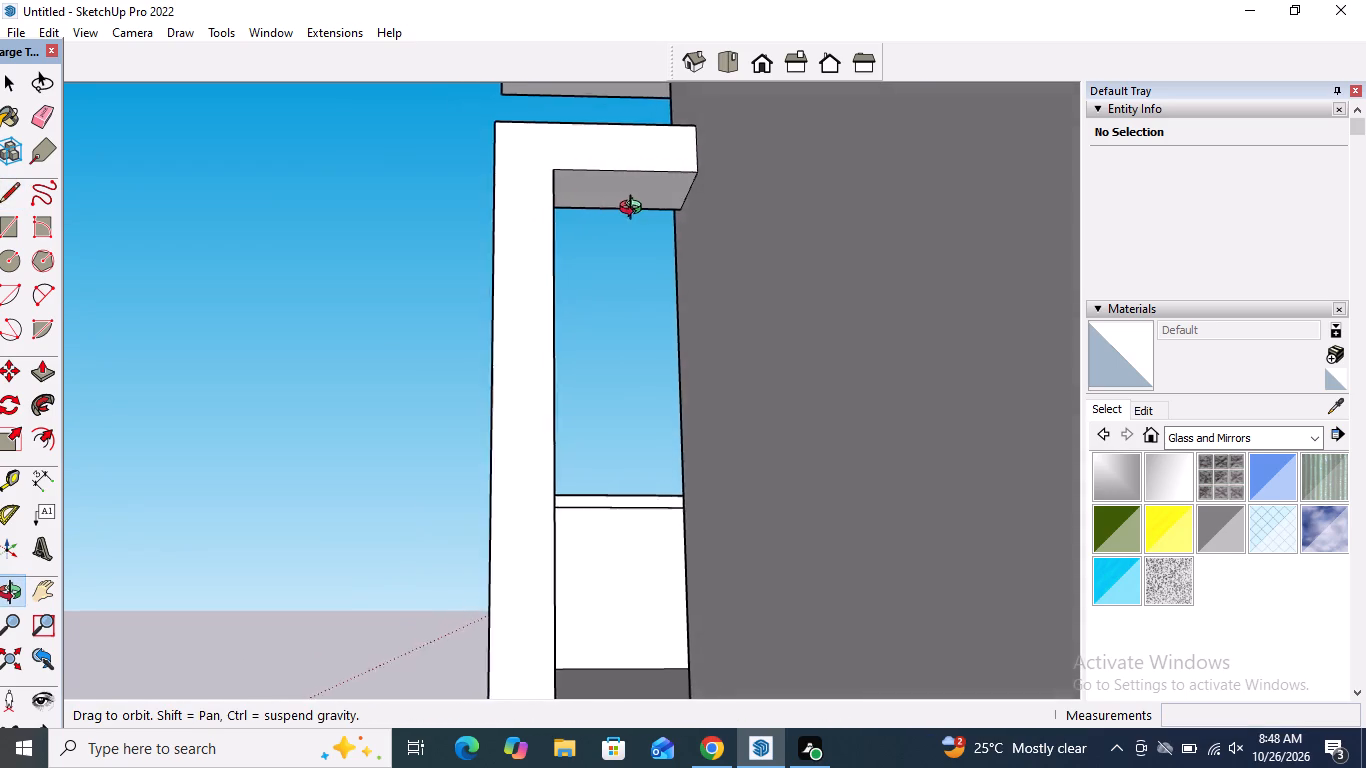
pyautogui.moveTo(635, 210); pyautogui.dragTo(582, 201, button='middle')
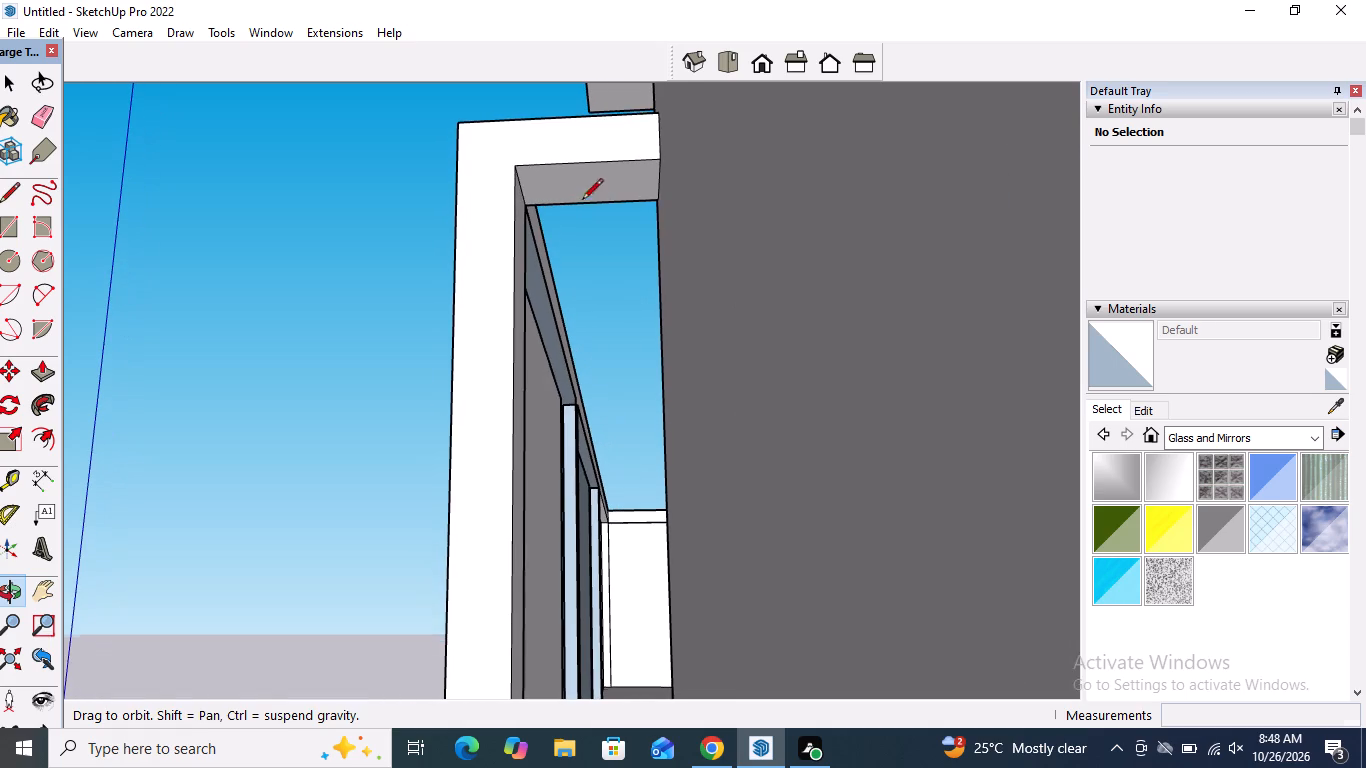
pyautogui.scroll(14, 534, 381)
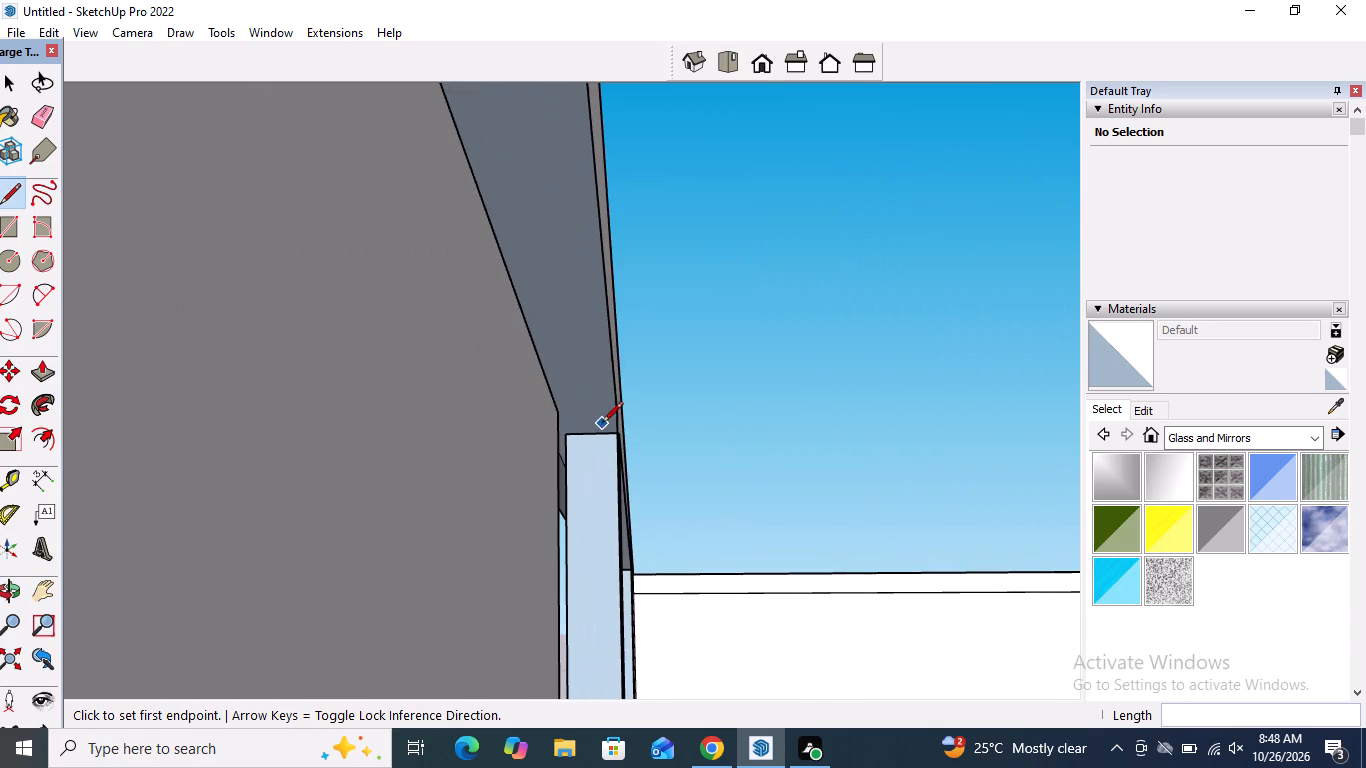
pyautogui.click(556, 419)
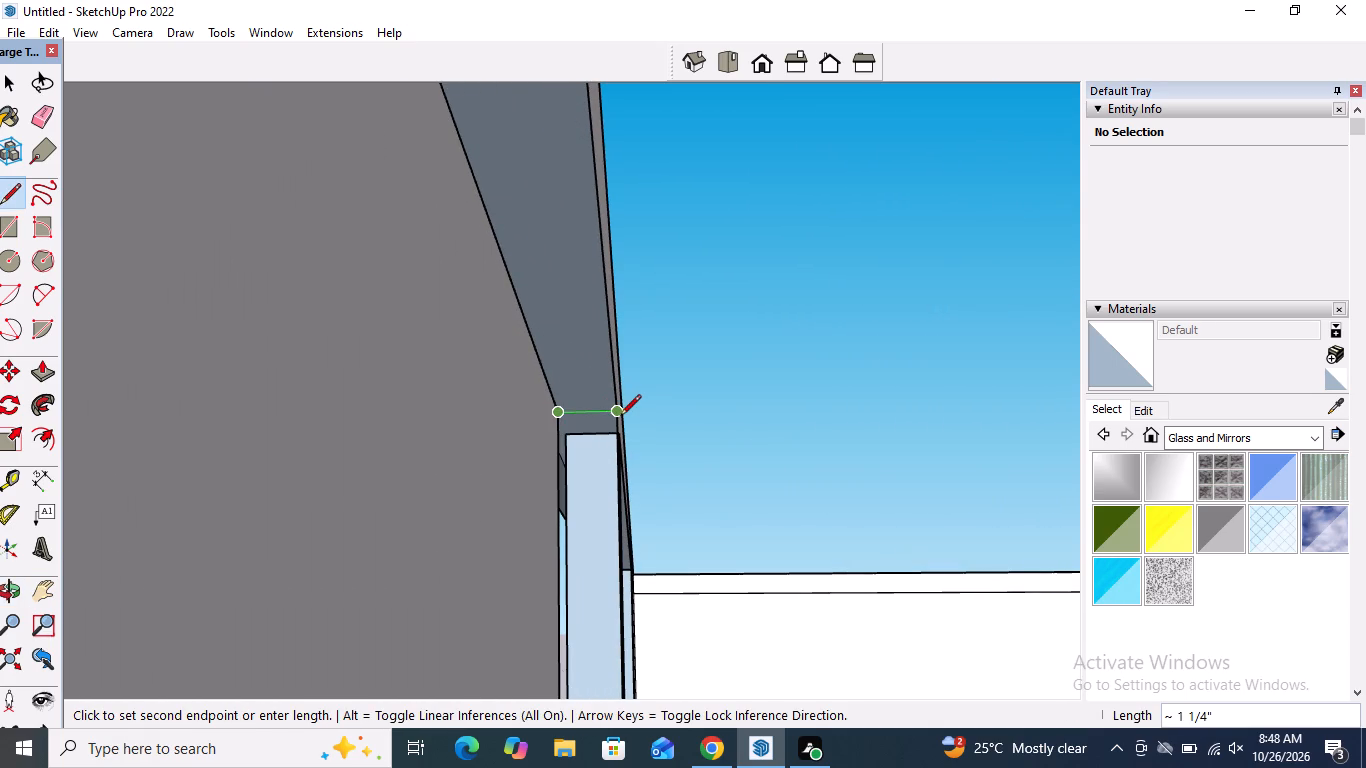
pyautogui.click(620, 416)
pyautogui.scroll(-8, 614, 399)
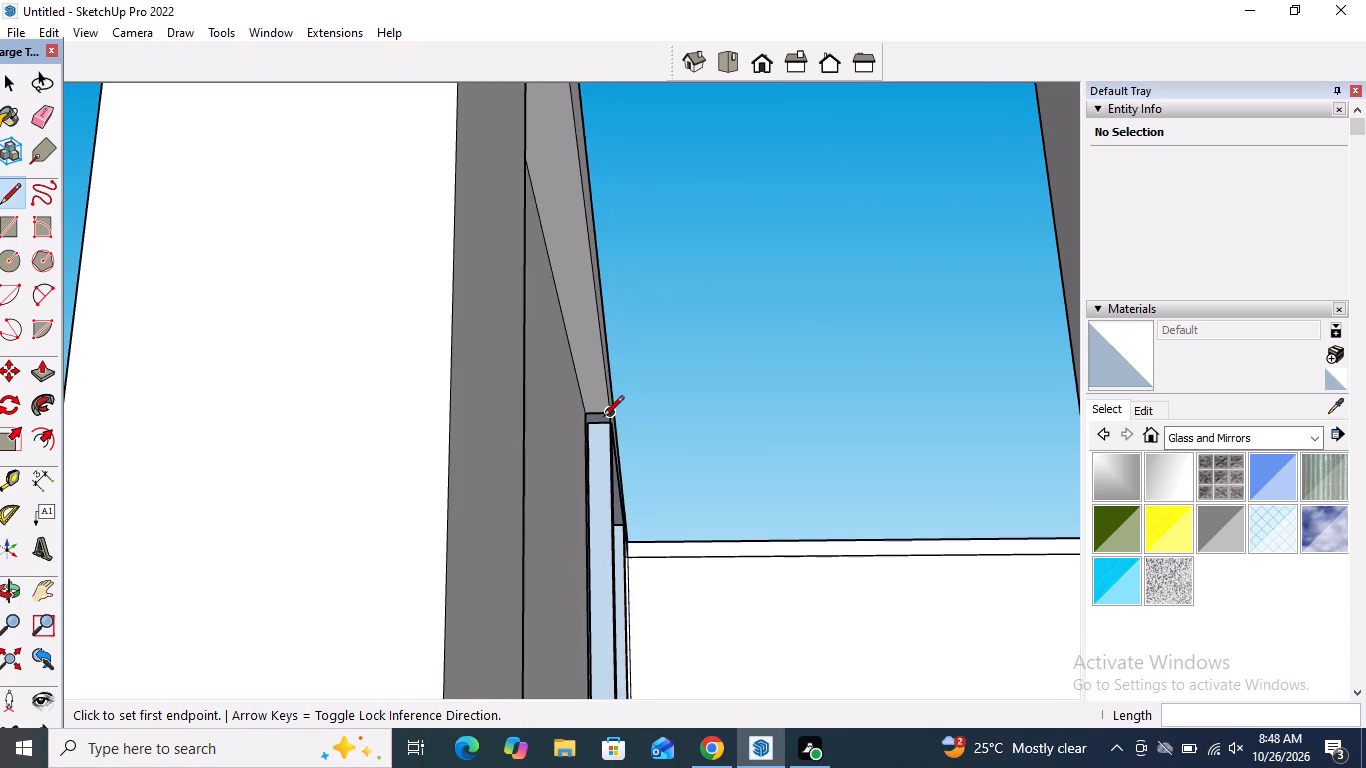
# Draw the matching short line across the underside of the upper railing's handrail at the next intermediate post.
pyautogui.scroll(9, 623, 516)
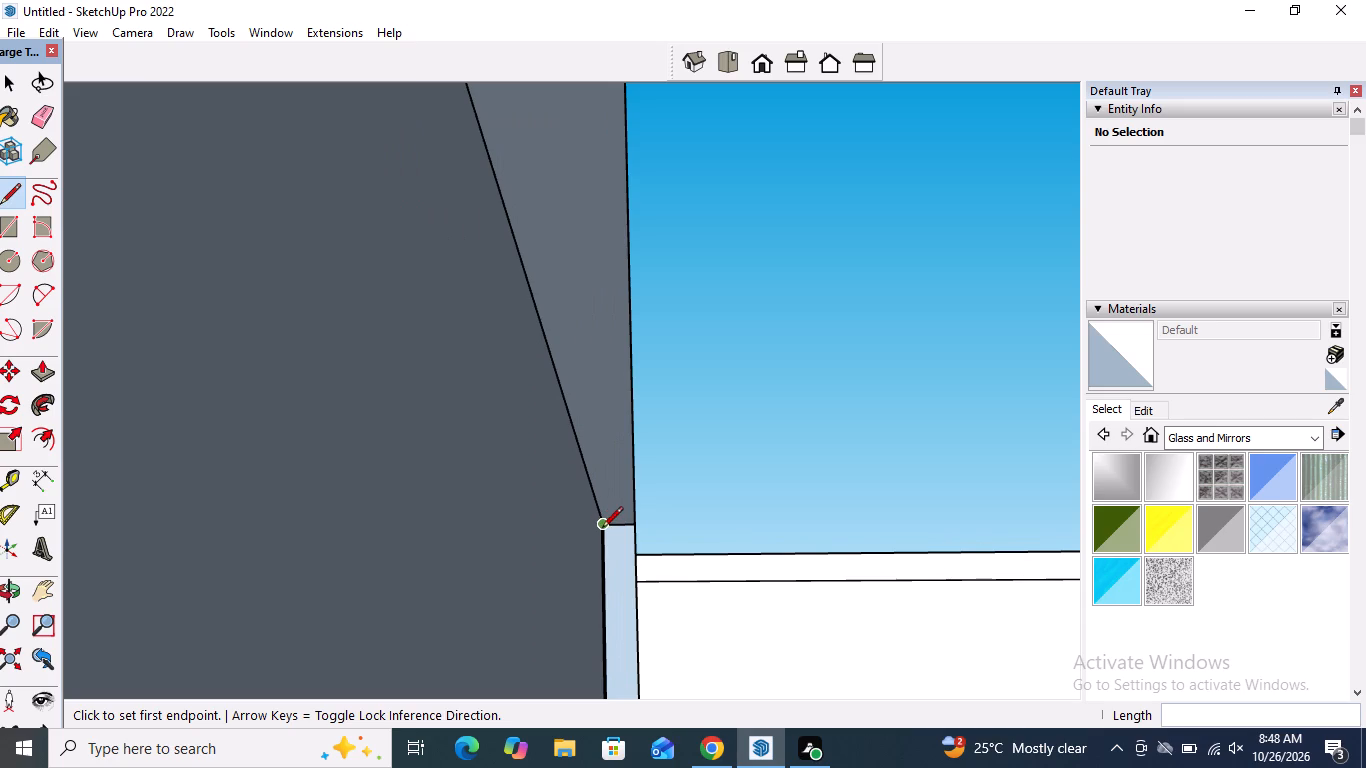
pyautogui.click(602, 529)
pyautogui.click(632, 528)
pyautogui.scroll(-3, 631, 491)
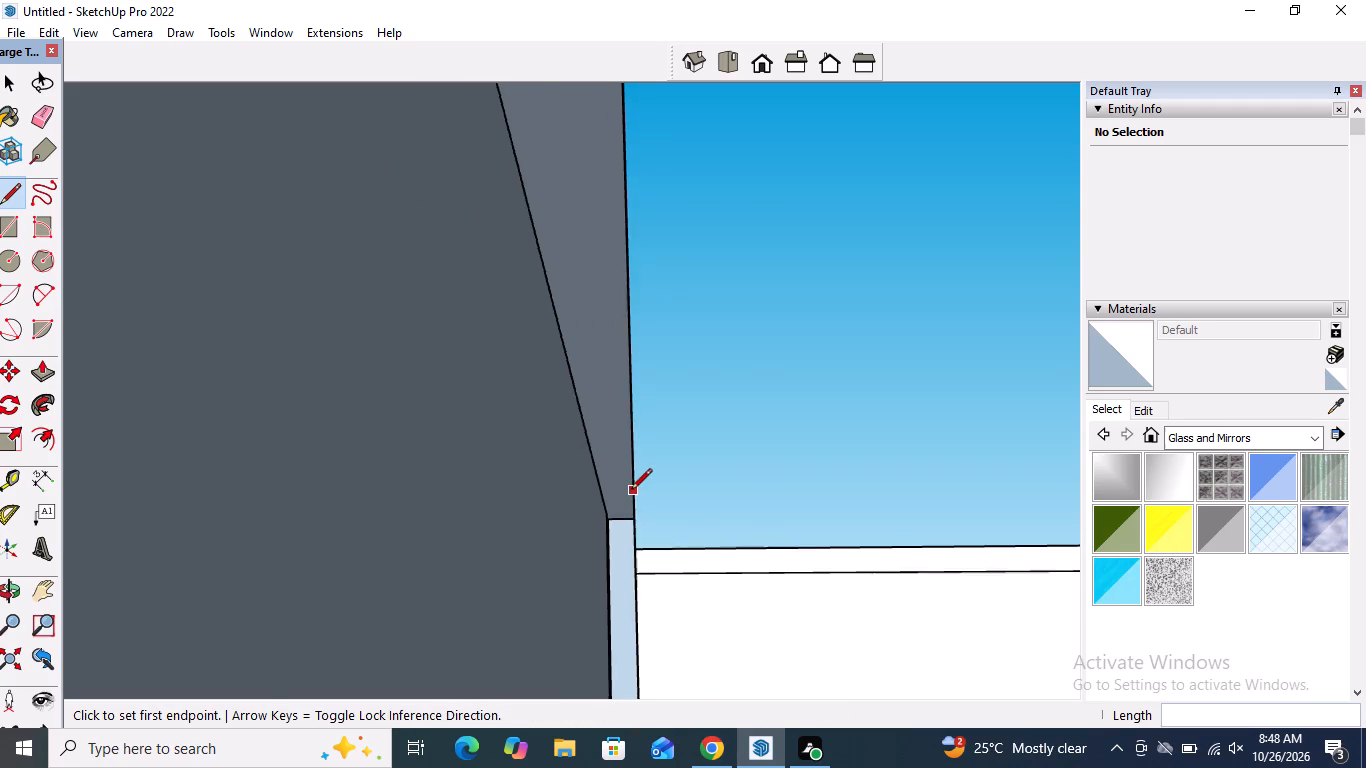
pyautogui.scroll(-5, 631, 491)
pyautogui.scroll(-3, 596, 321)
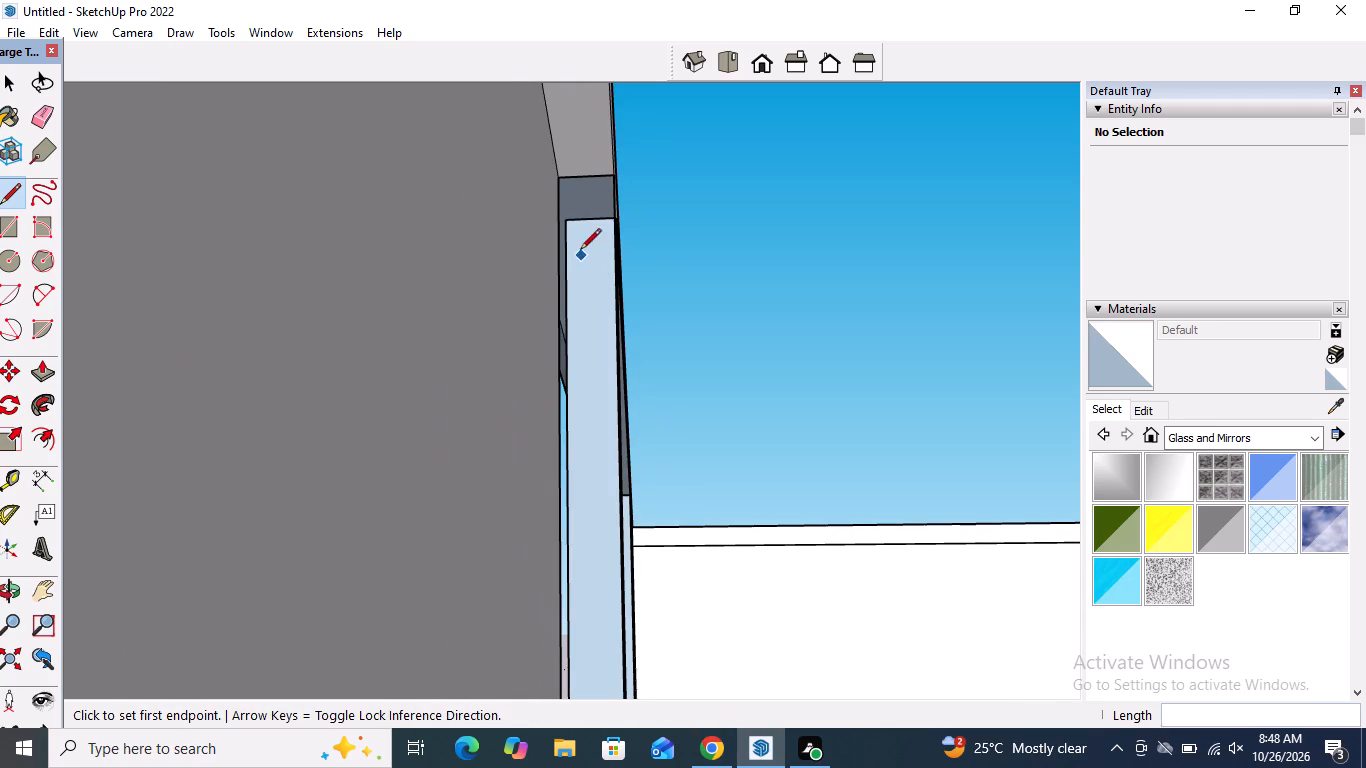
# Retrace the 1 1/4" edge across the handrail's underside at the nearest intermediate post of the upper railing.
pyautogui.moveTo(562, 278); pyautogui.dragTo(514, 347, button='middle')
pyautogui.click(550, 178)
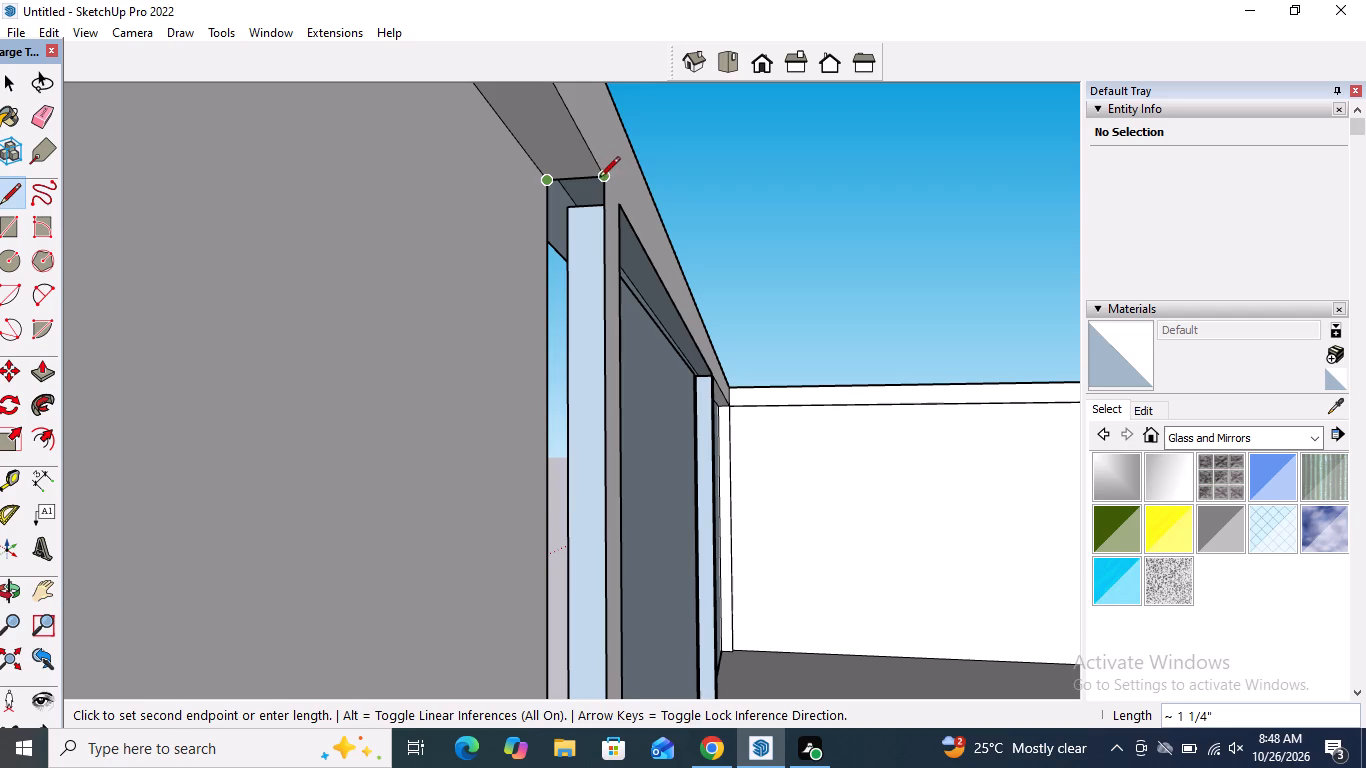
pyautogui.click(600, 180)
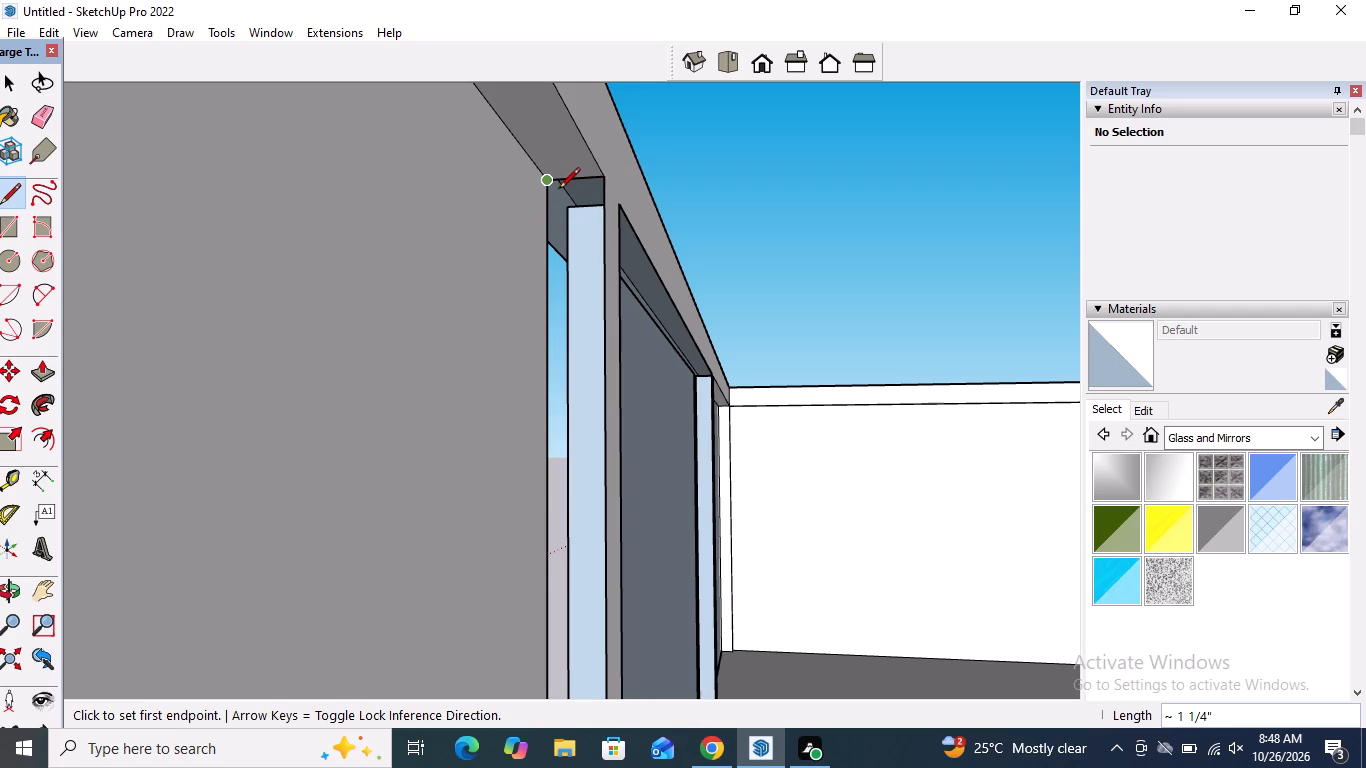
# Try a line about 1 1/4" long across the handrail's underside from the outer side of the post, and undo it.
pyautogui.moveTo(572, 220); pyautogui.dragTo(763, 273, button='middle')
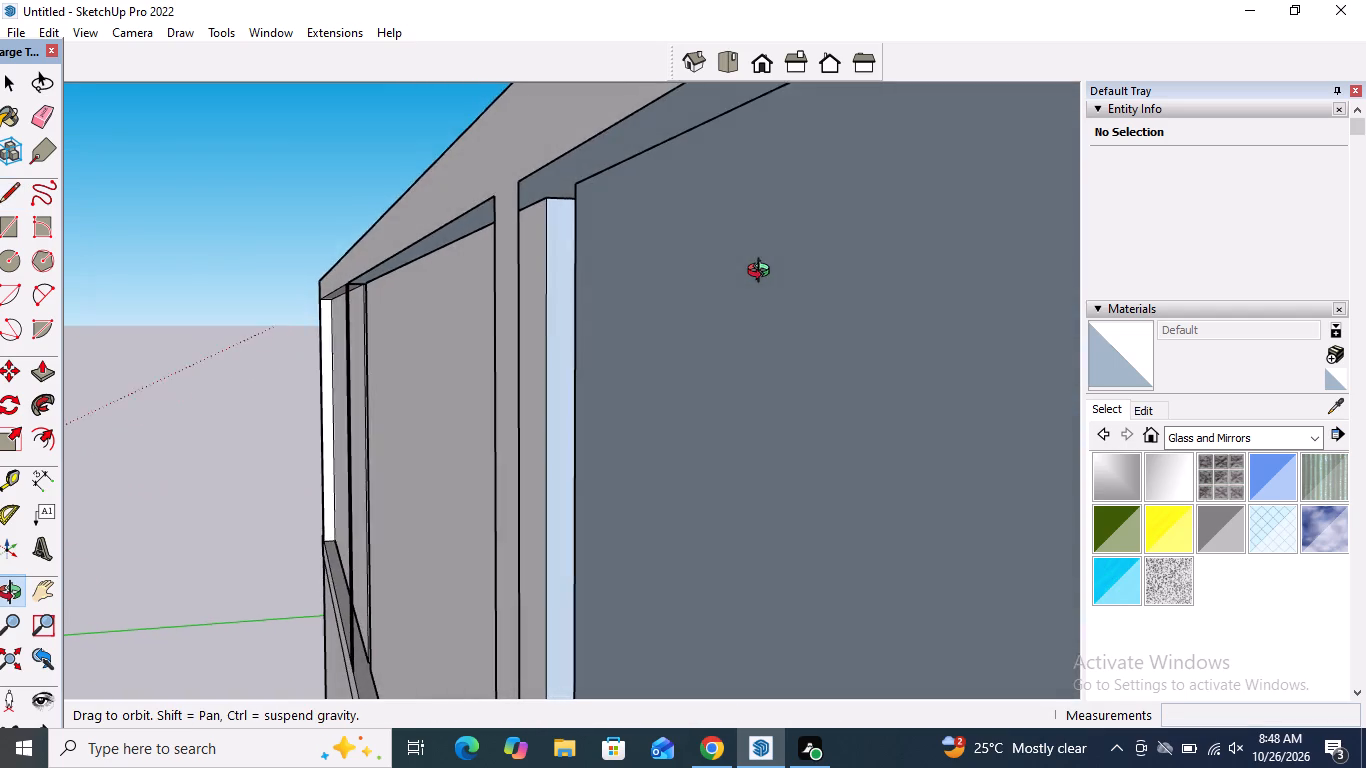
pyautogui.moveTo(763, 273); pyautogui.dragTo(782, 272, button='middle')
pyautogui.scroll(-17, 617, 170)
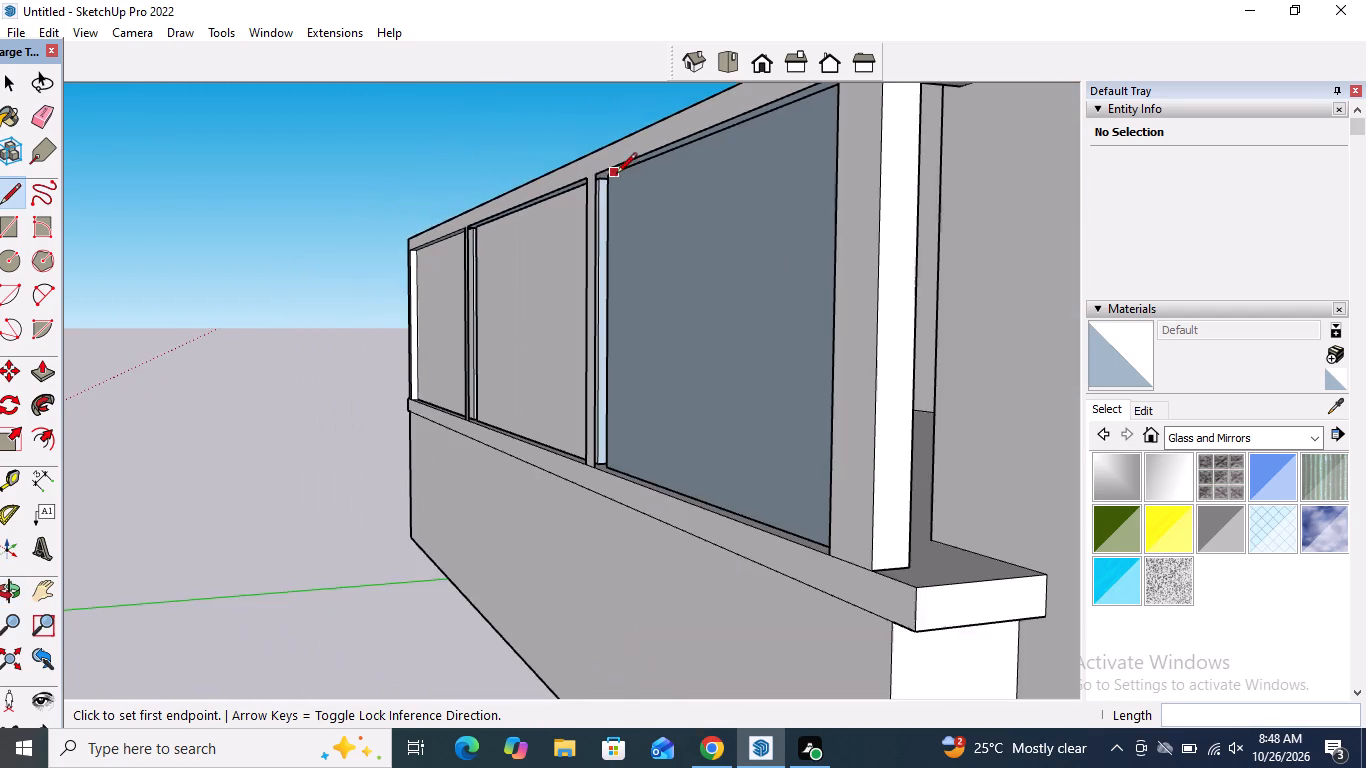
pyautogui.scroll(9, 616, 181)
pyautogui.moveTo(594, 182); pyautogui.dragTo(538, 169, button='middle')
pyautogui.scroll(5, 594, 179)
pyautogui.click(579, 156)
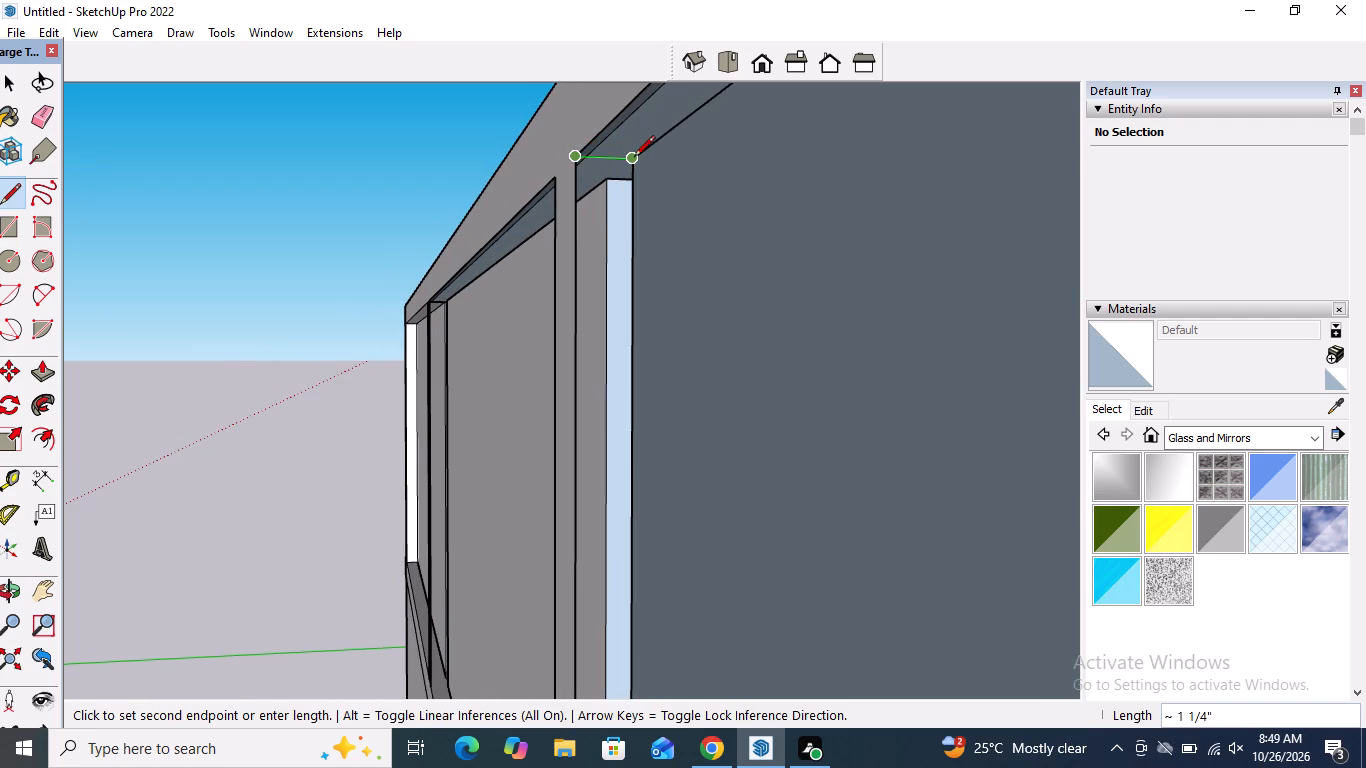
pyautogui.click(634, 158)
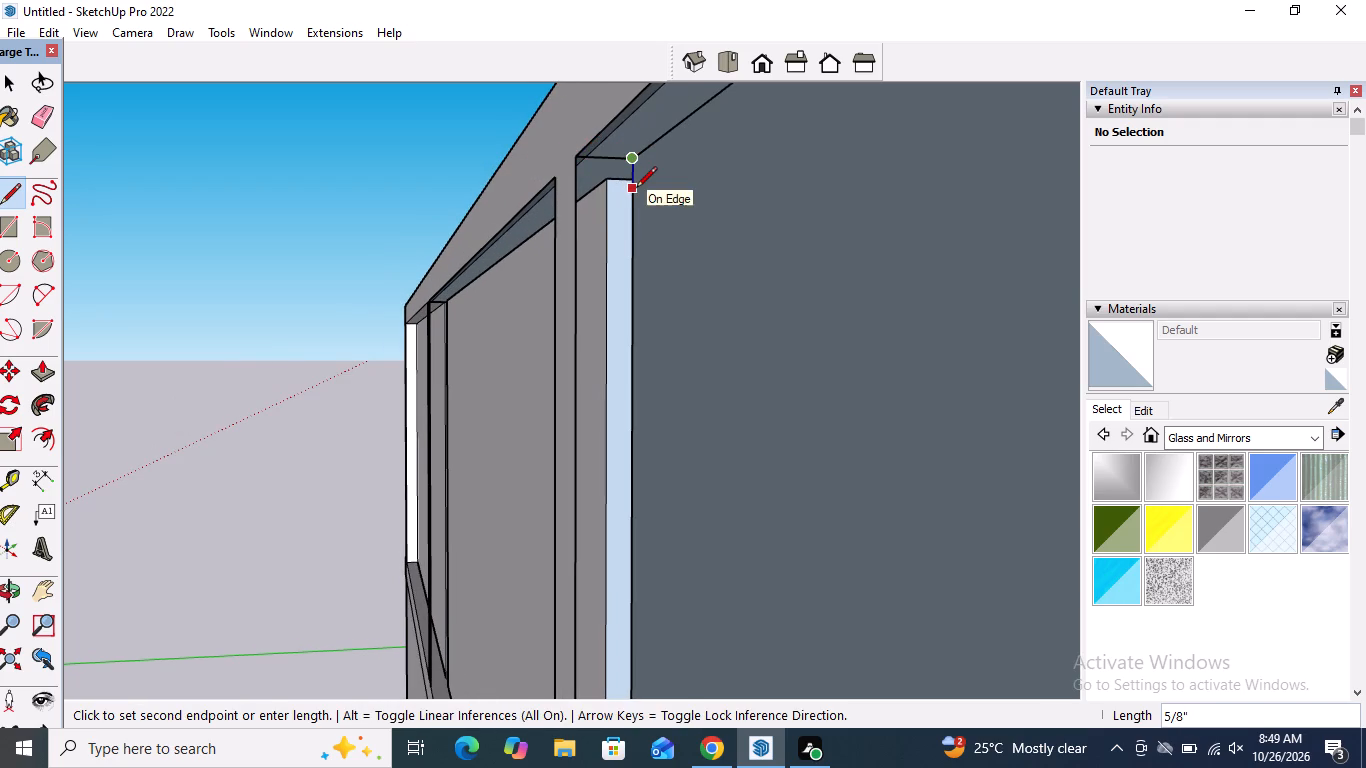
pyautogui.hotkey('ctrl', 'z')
# Close the open front panel nearest the upper railing's end post with a line along the top edge of its opening.
pyautogui.scroll(-10, 623, 157)
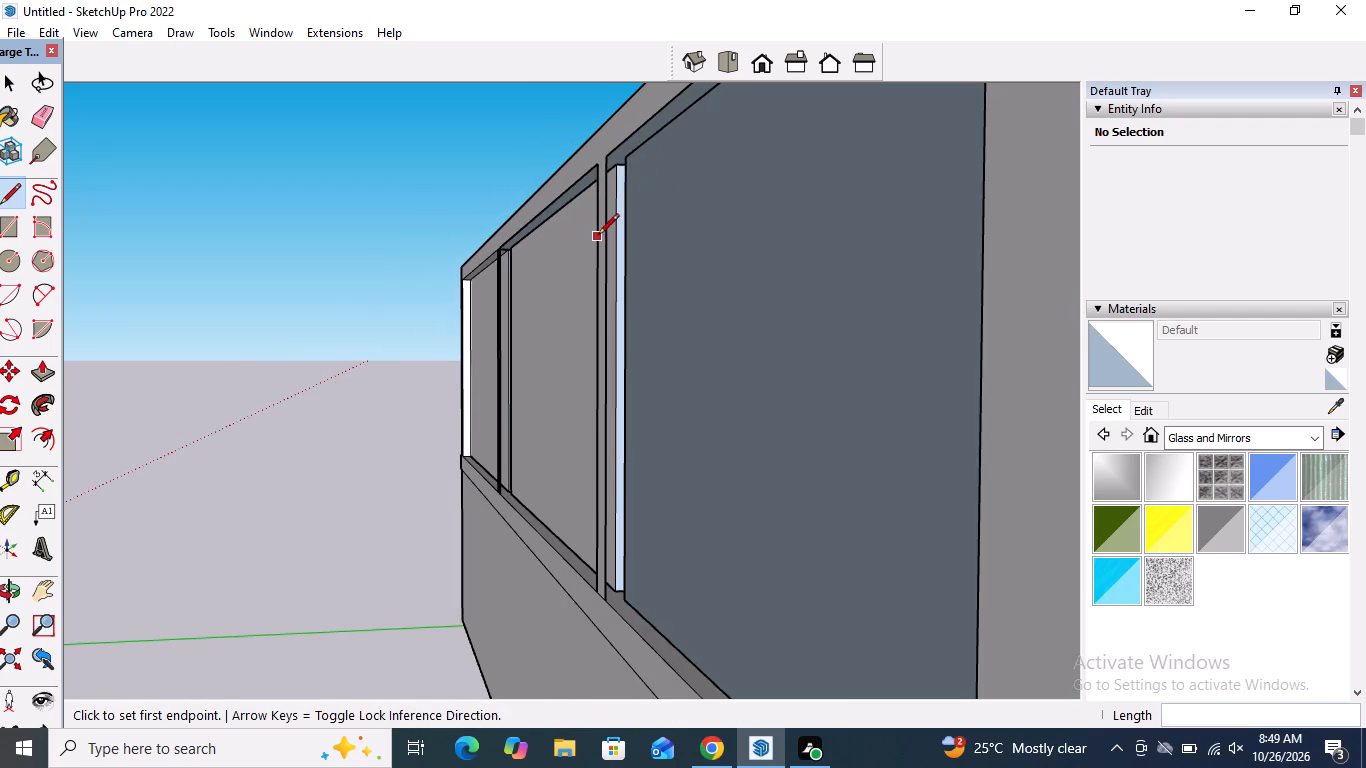
pyautogui.moveTo(598, 236); pyautogui.dragTo(852, 359, button='middle')
pyautogui.scroll(-5, 644, 221)
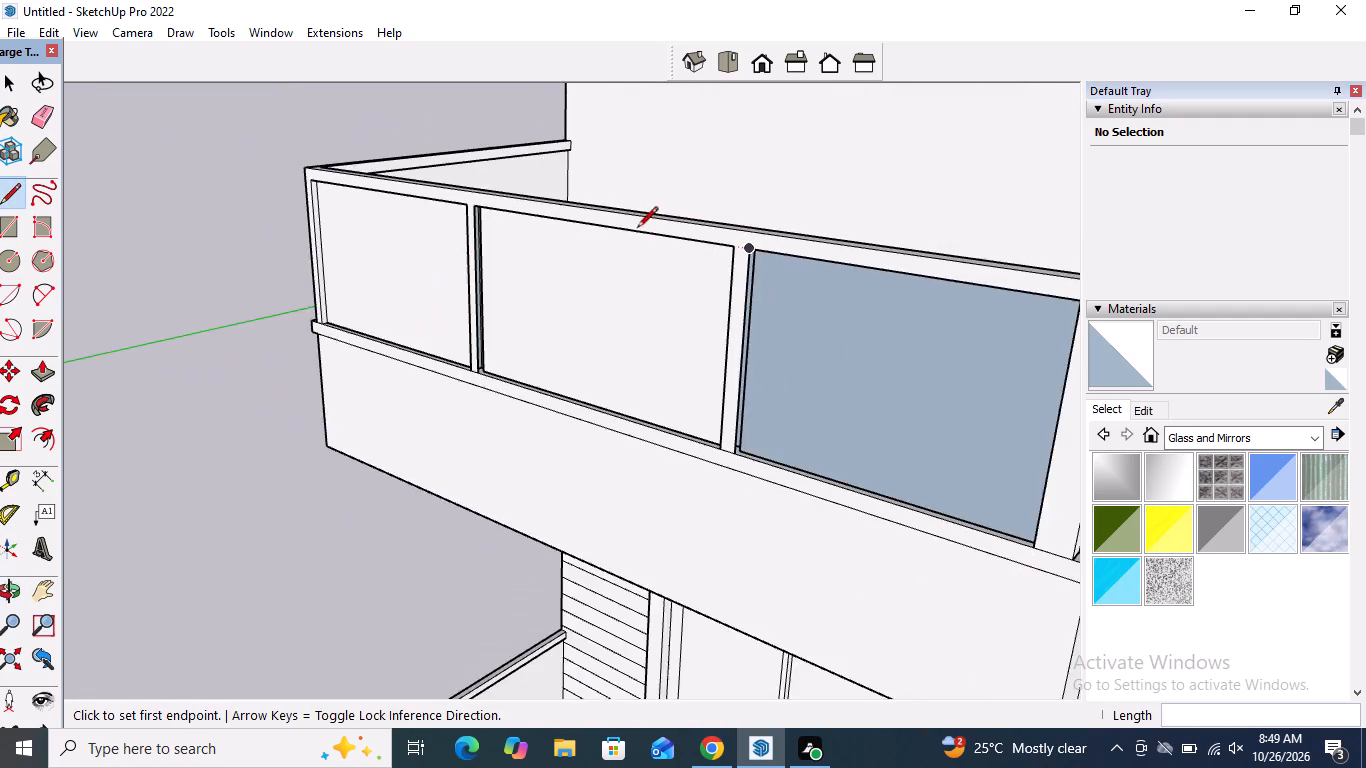
pyautogui.scroll(-5, 637, 229)
pyautogui.scroll(3, 769, 269)
pyautogui.click(699, 248)
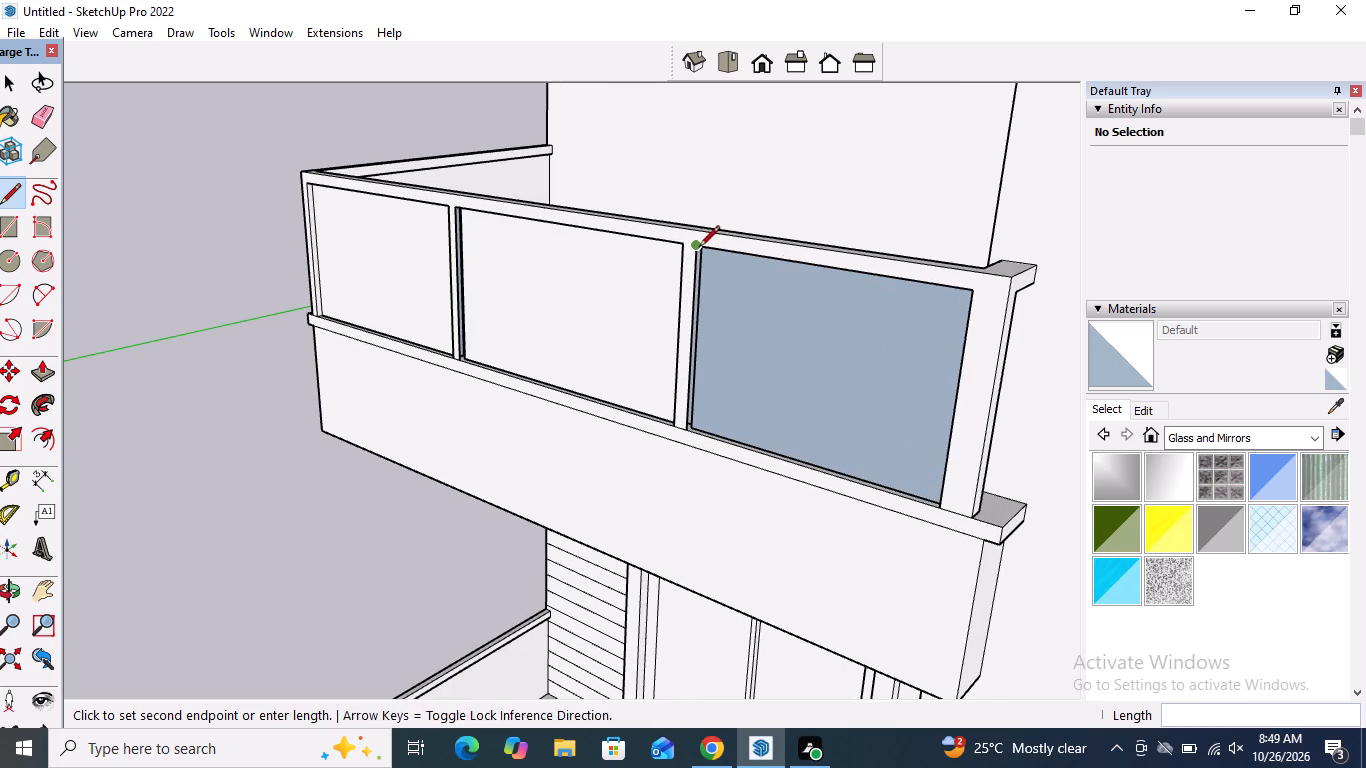
pyautogui.click(969, 288)
pyautogui.scroll(-4, 815, 337)
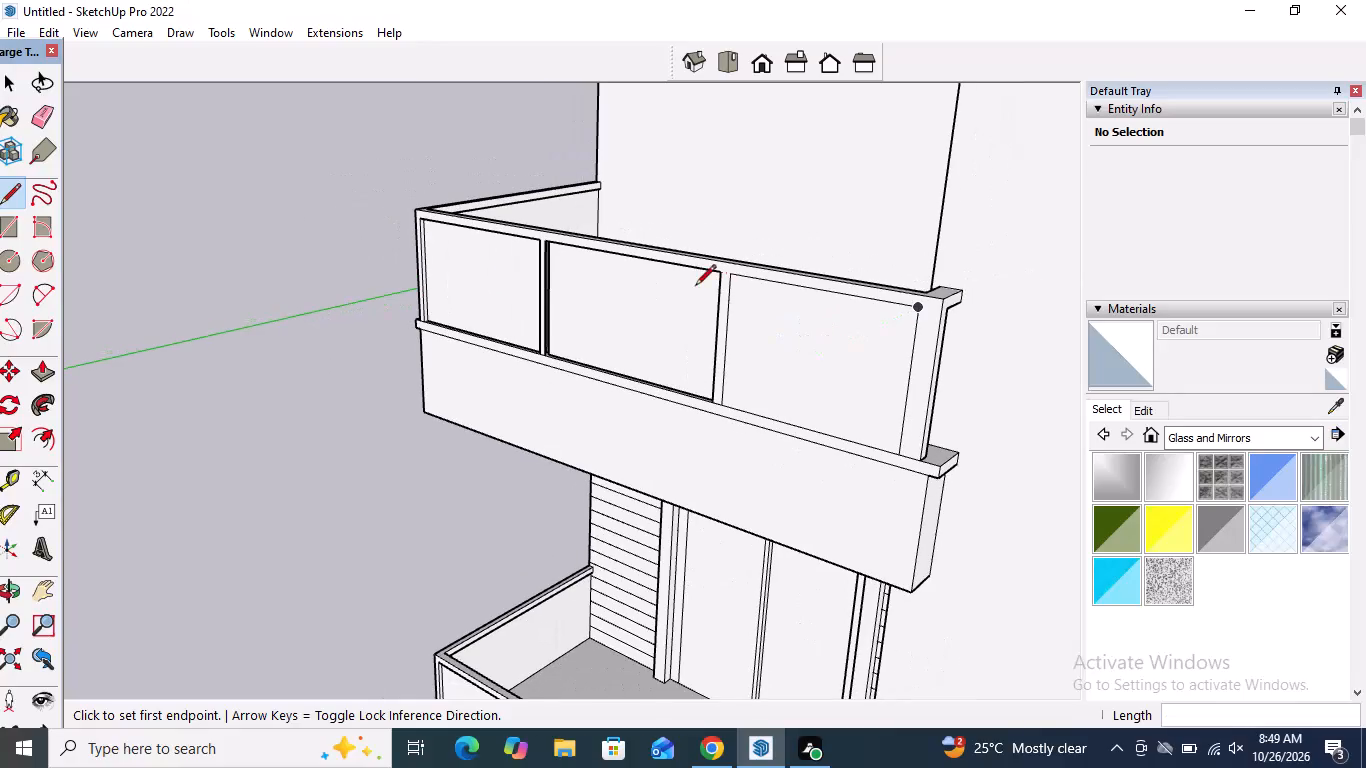
# Draw a line about 6 1/16" long along the middle of the underside of the upper railing's handrail return, from wall to end post.
pyautogui.moveTo(695, 283); pyautogui.dragTo(809, 253, button='middle')
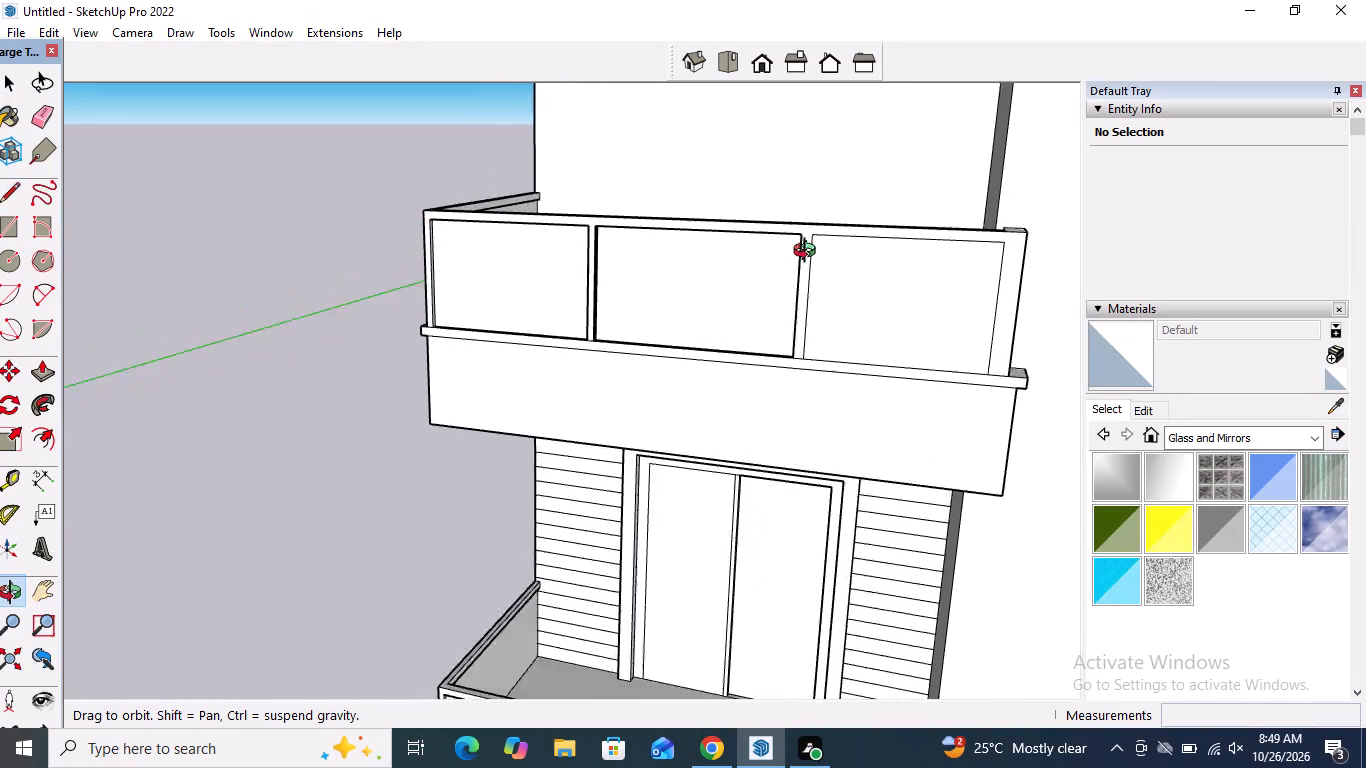
pyautogui.moveTo(809, 253); pyautogui.dragTo(488, 355, button='middle')
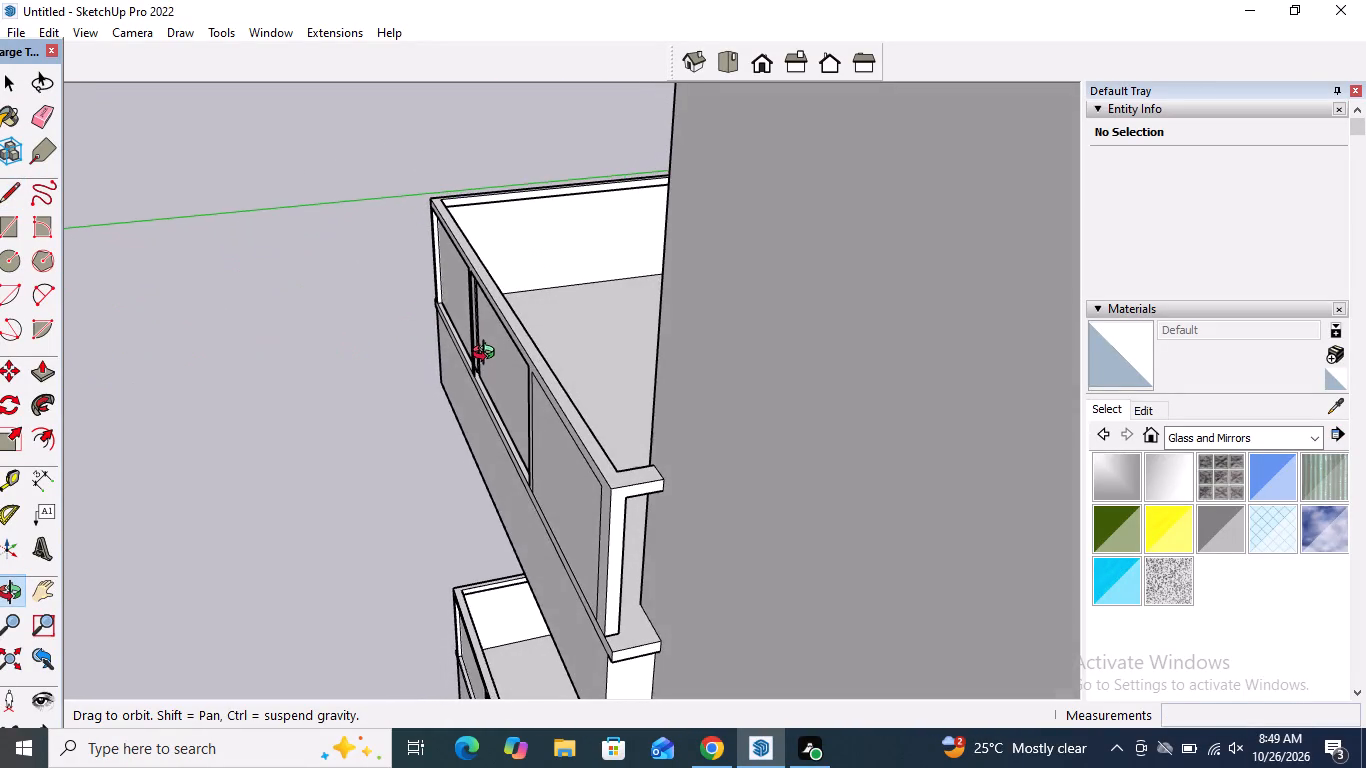
pyautogui.moveTo(488, 355); pyautogui.dragTo(403, 265, button='middle')
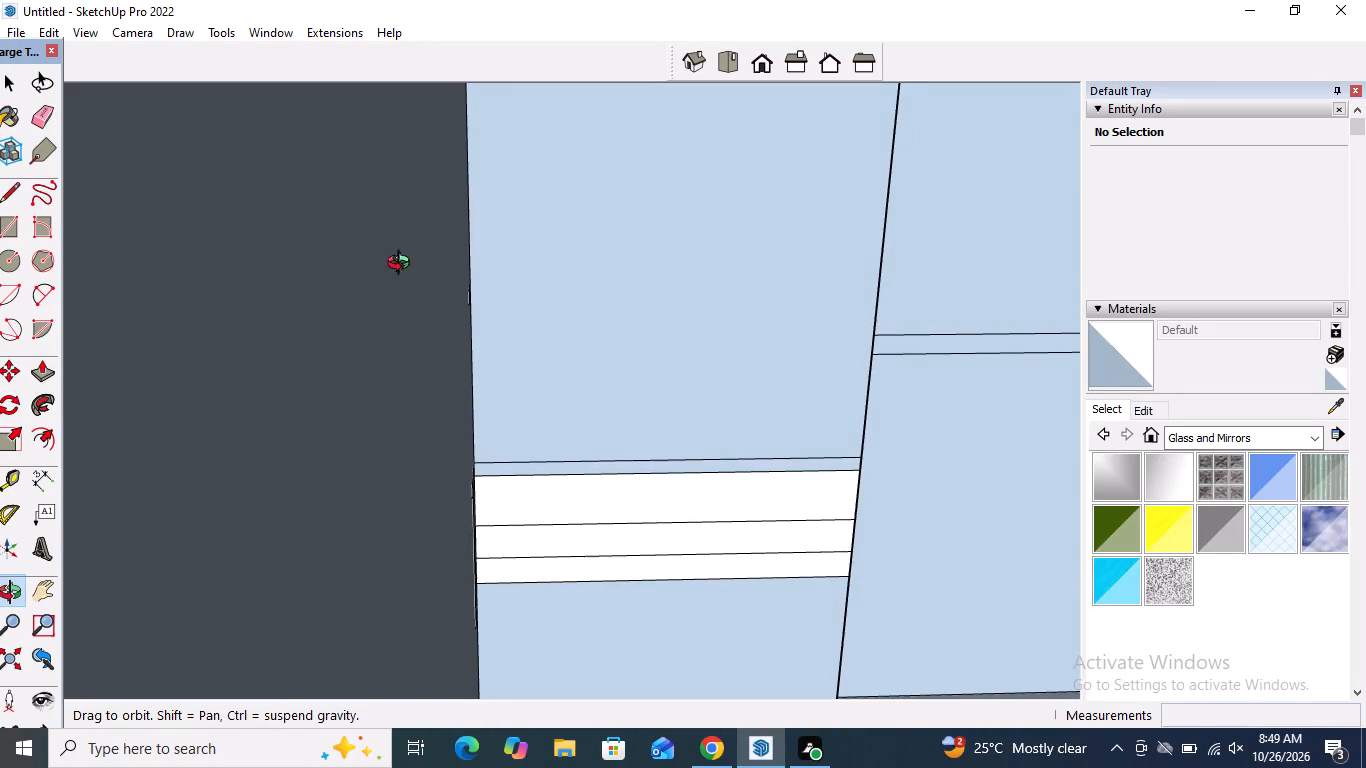
pyautogui.moveTo(403, 265); pyautogui.dragTo(463, 274, button='middle')
pyautogui.scroll(7, 595, 445)
pyautogui.moveTo(586, 421); pyautogui.dragTo(571, 335, button='middle')
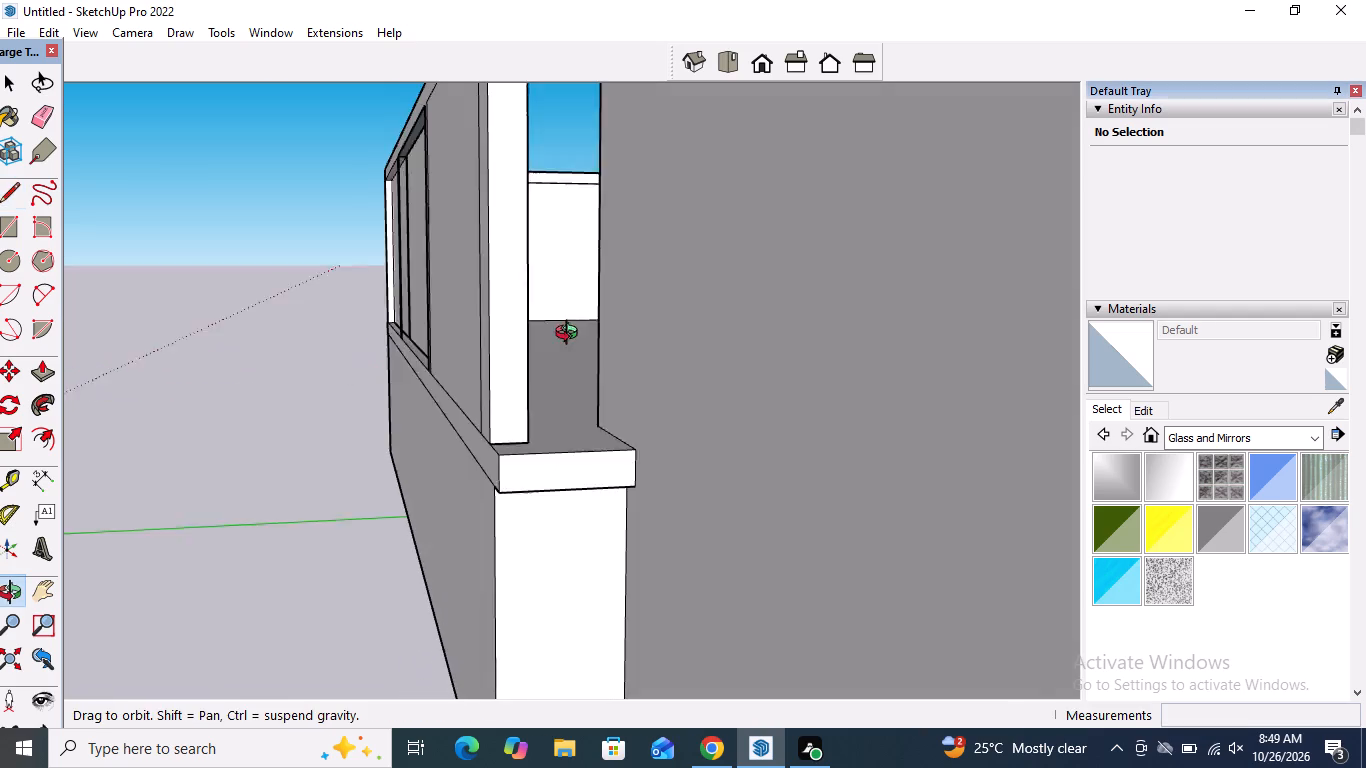
pyautogui.moveTo(571, 335); pyautogui.dragTo(570, 334, button='middle')
pyautogui.scroll(-6, 540, 454)
pyautogui.moveTo(539, 311); pyautogui.dragTo(545, 259, button='middle')
pyautogui.scroll(8, 614, 107)
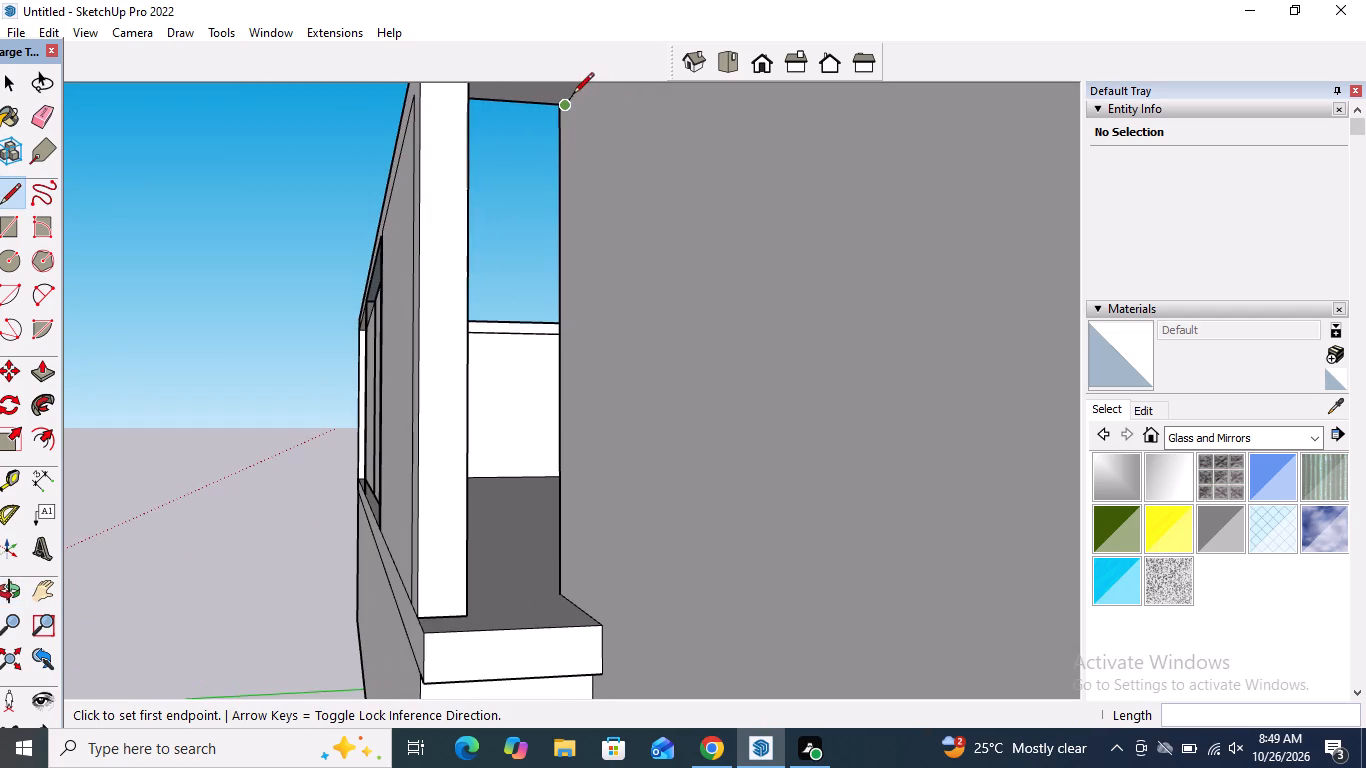
pyautogui.scroll(-4, 575, 231)
pyautogui.scroll(4, 573, 159)
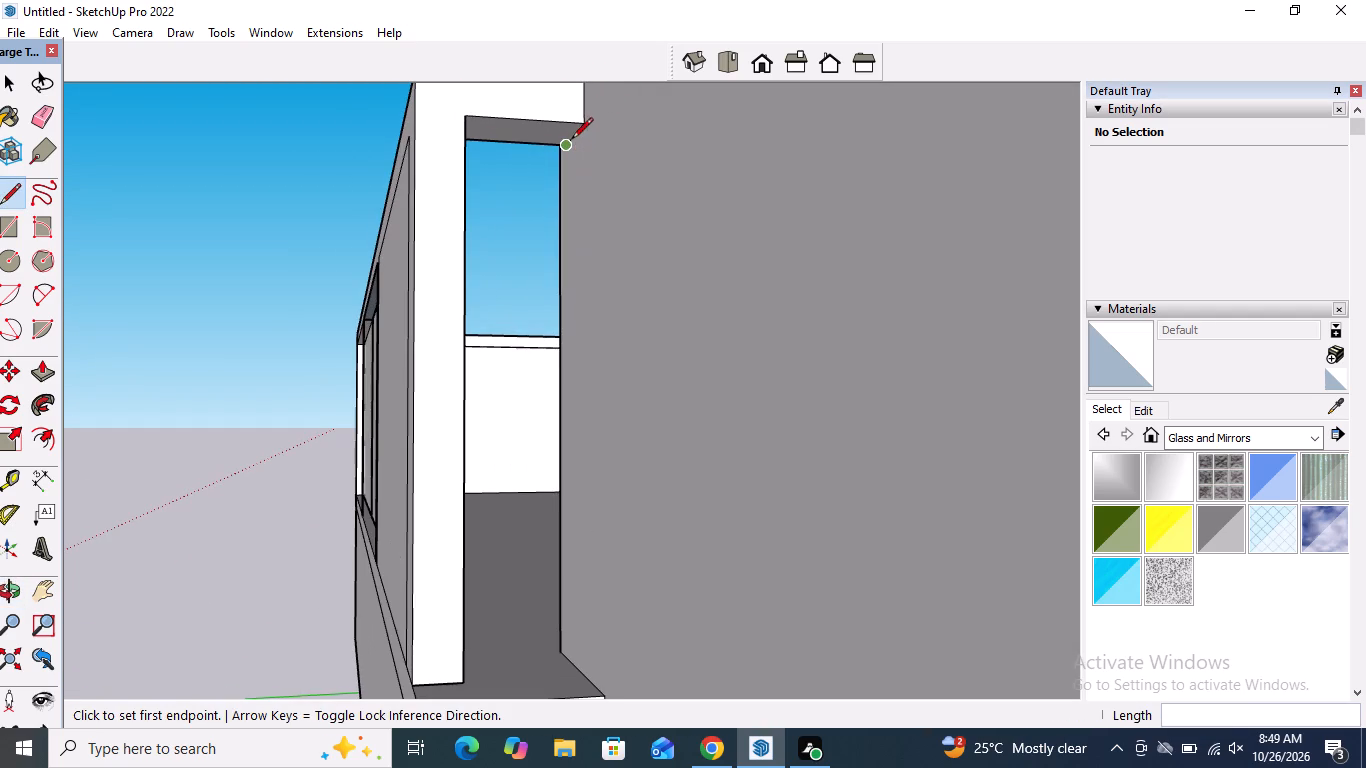
pyautogui.scroll(4, 569, 137)
pyautogui.click(576, 136)
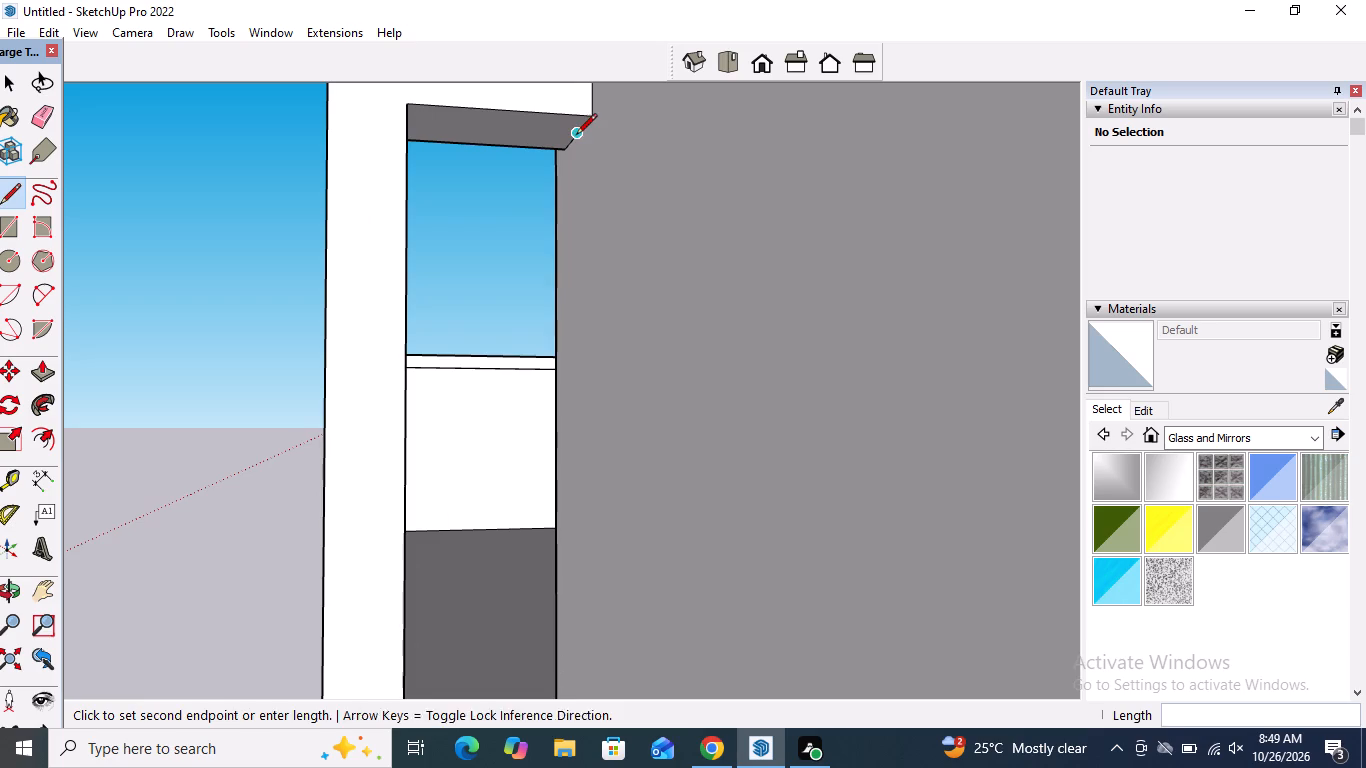
pyautogui.moveTo(492, 127); pyautogui.dragTo(414, 122, button='middle')
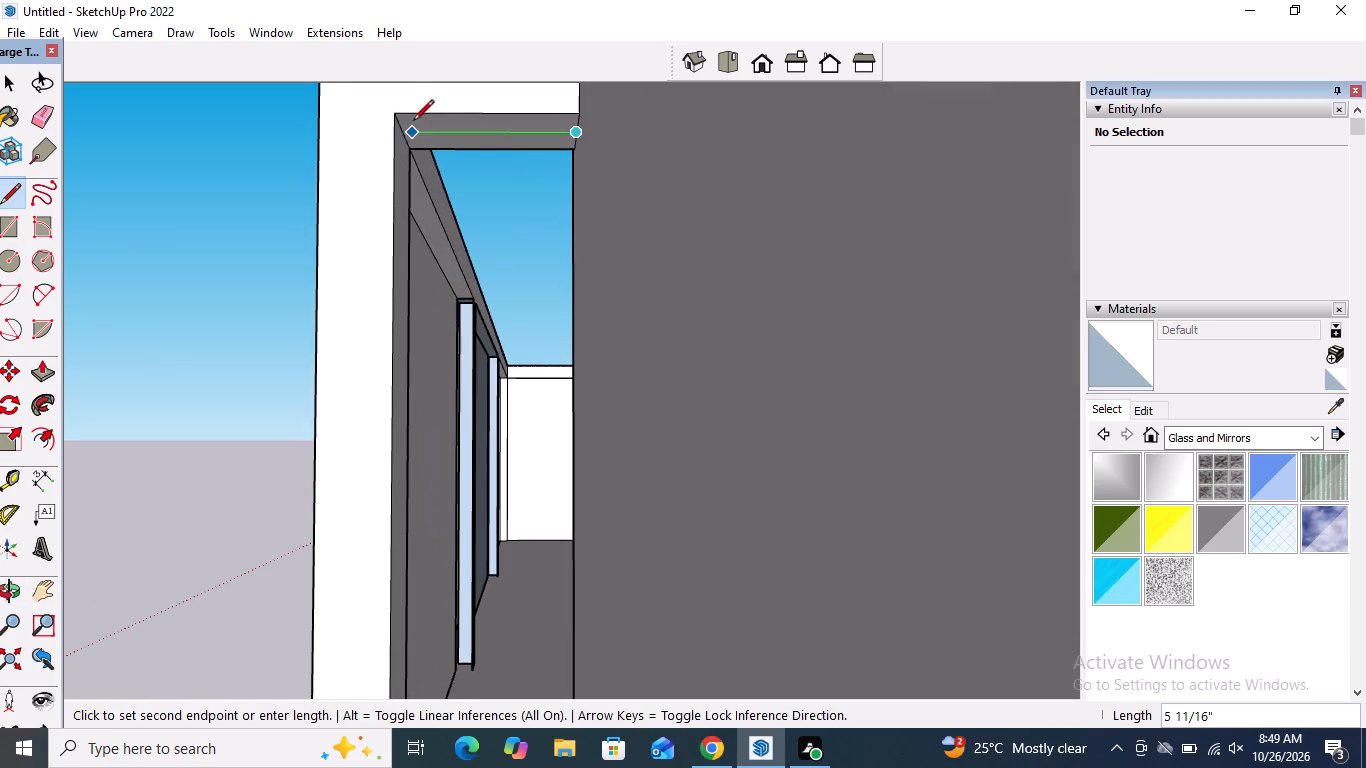
pyautogui.click(402, 133)
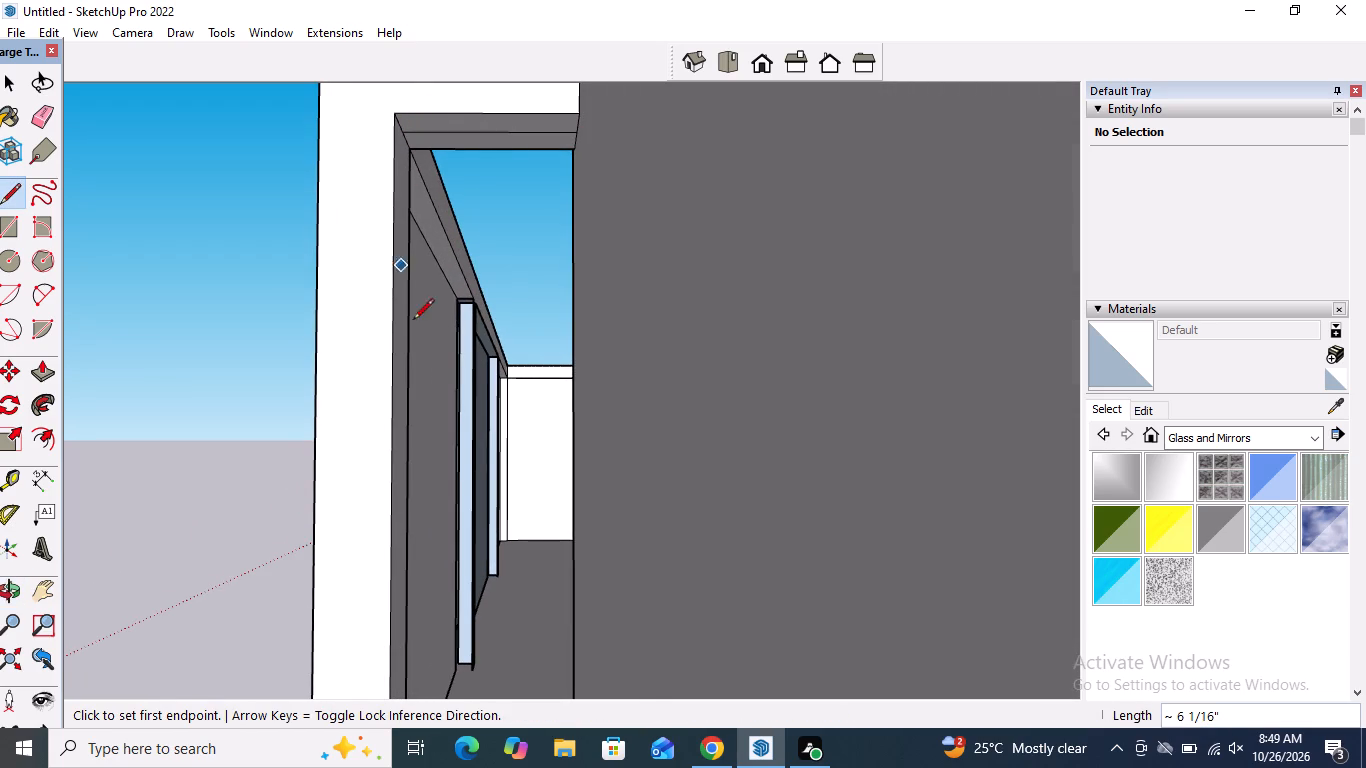
# Draw a vertical line about 2' 3 1/16" long down the upper end post's inner face, from the handrail line to its foot.
pyautogui.moveTo(400, 134); pyautogui.dragTo(399, 153)
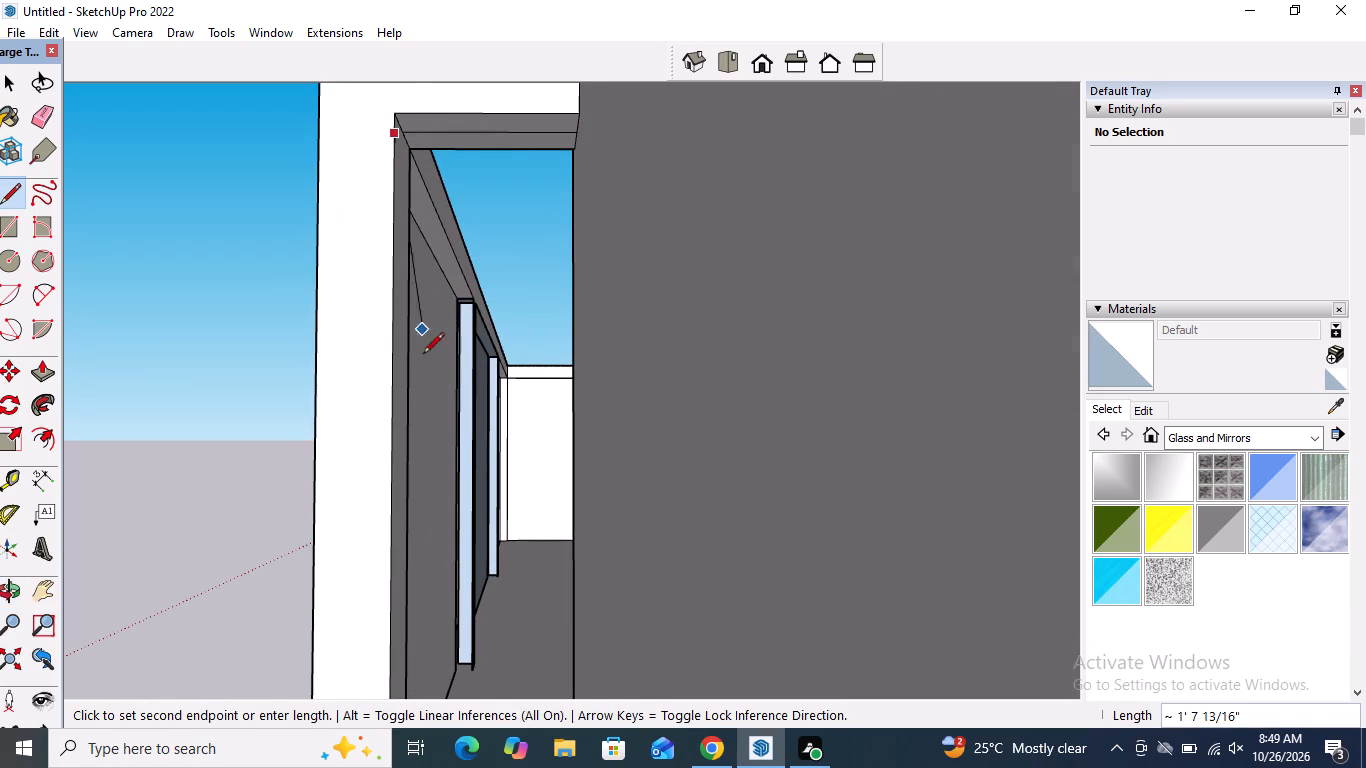
pyautogui.scroll(-8, 423, 383)
pyautogui.moveTo(345, 361); pyautogui.dragTo(466, 390, button='middle')
pyautogui.scroll(-4, 466, 390)
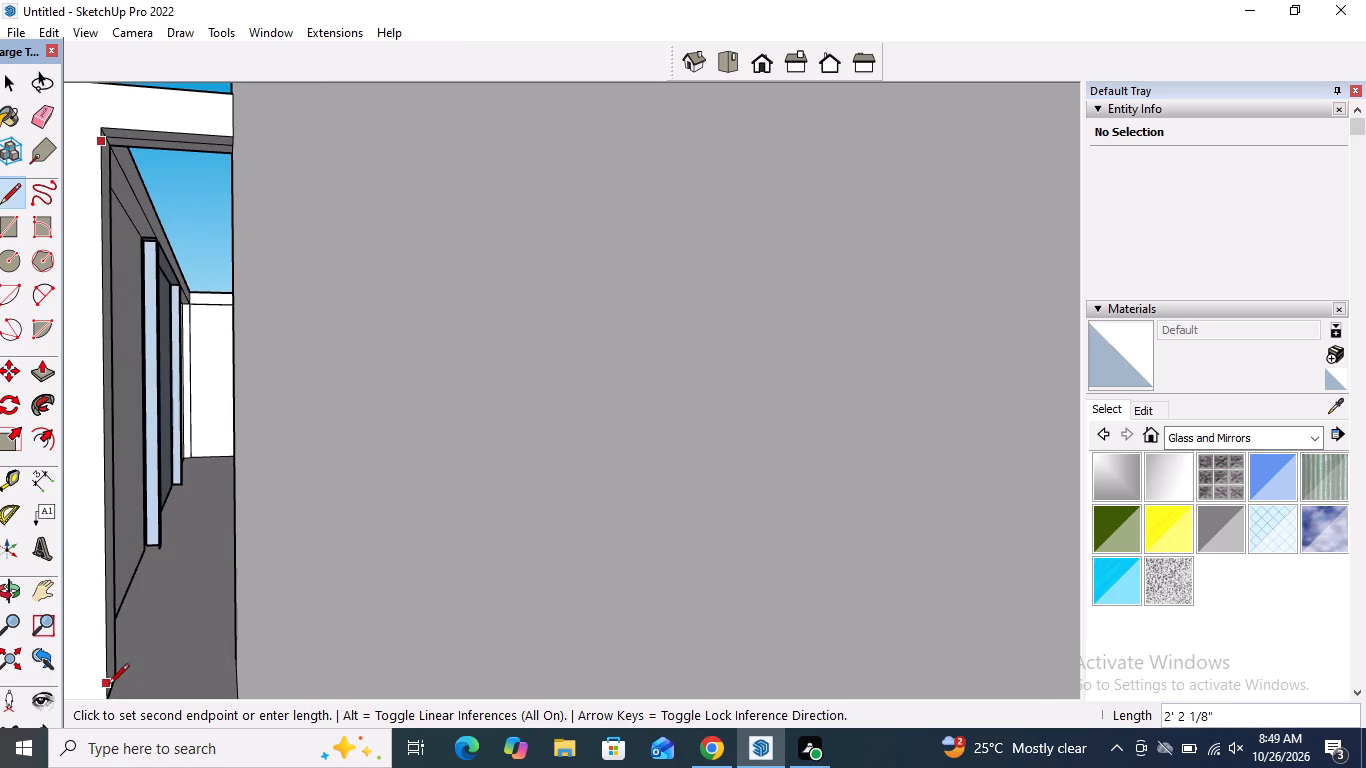
pyautogui.scroll(-4, 164, 616)
pyautogui.scroll(-5, 268, 580)
pyautogui.scroll(-3, 499, 488)
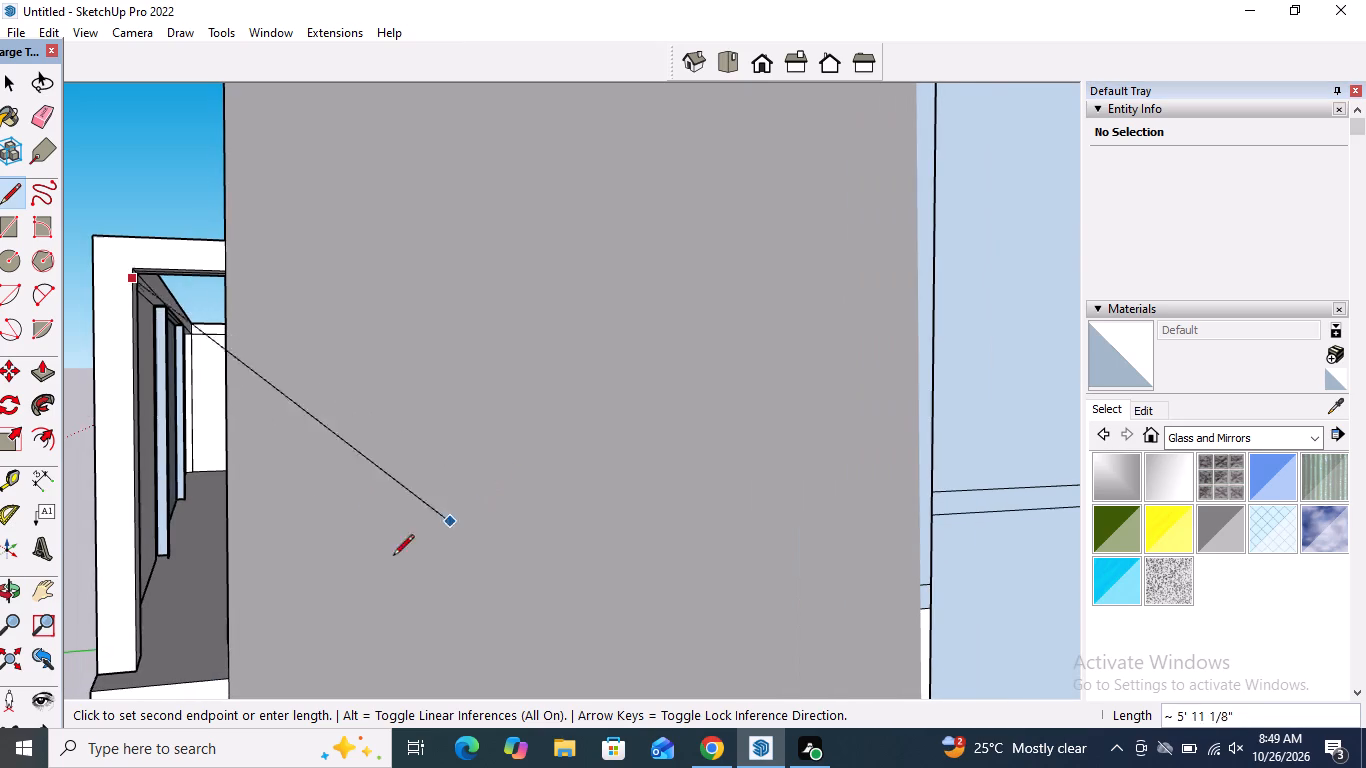
pyautogui.scroll(13, 137, 660)
pyautogui.click(147, 653)
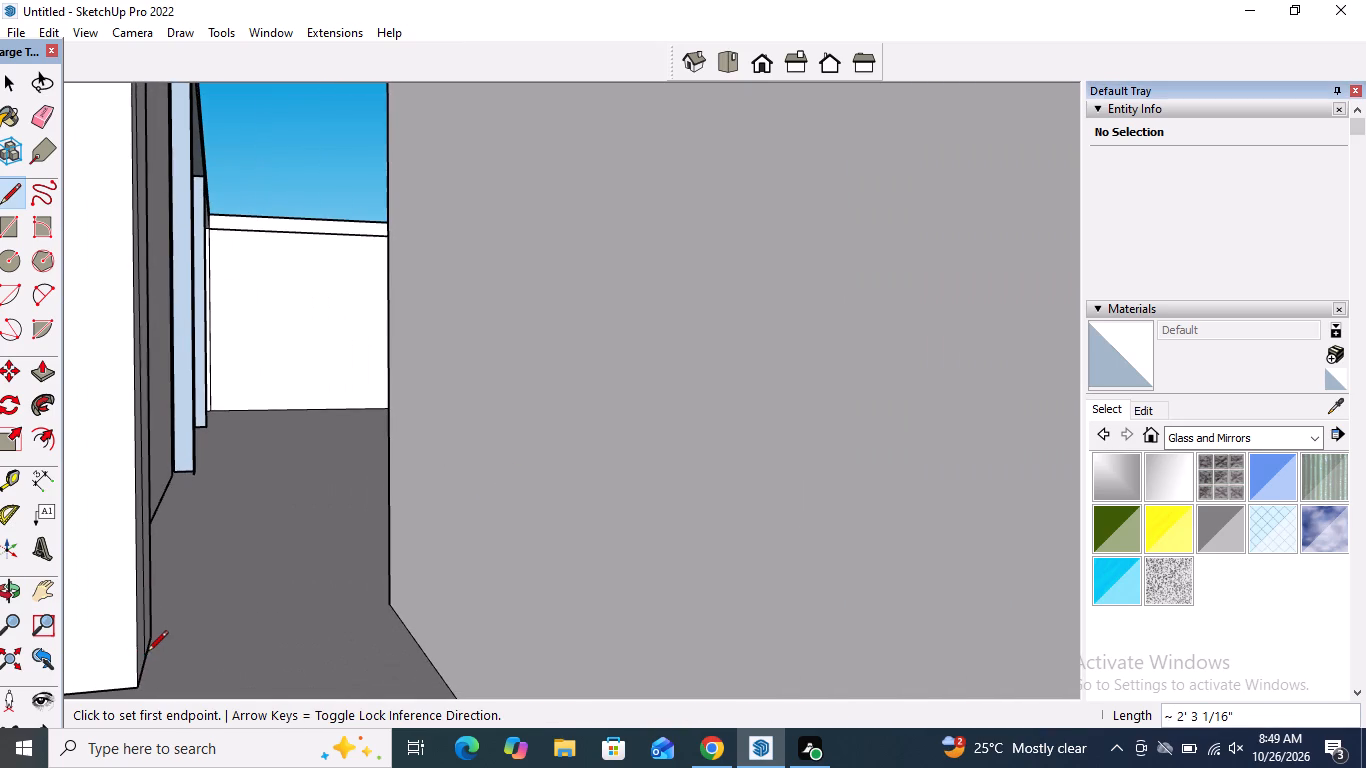
# Outline the rest of the upper return panel with a line about 6 1/16" across the slab and one about 2' 3 5/8" up the wall.
pyautogui.moveTo(146, 657); pyautogui.dragTo(168, 658)
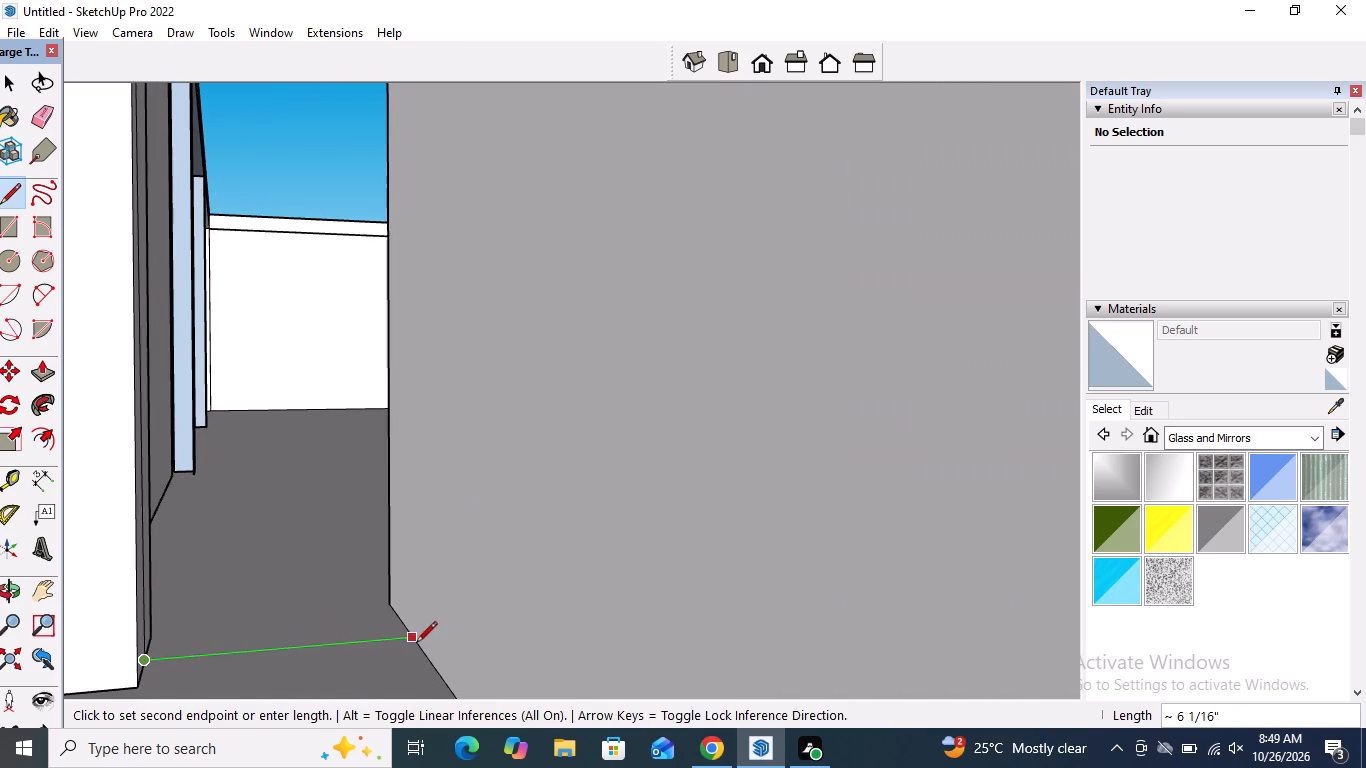
pyautogui.click(413, 642)
pyautogui.click(413, 635)
pyautogui.scroll(-12, 412, 673)
pyautogui.scroll(7, 417, 247)
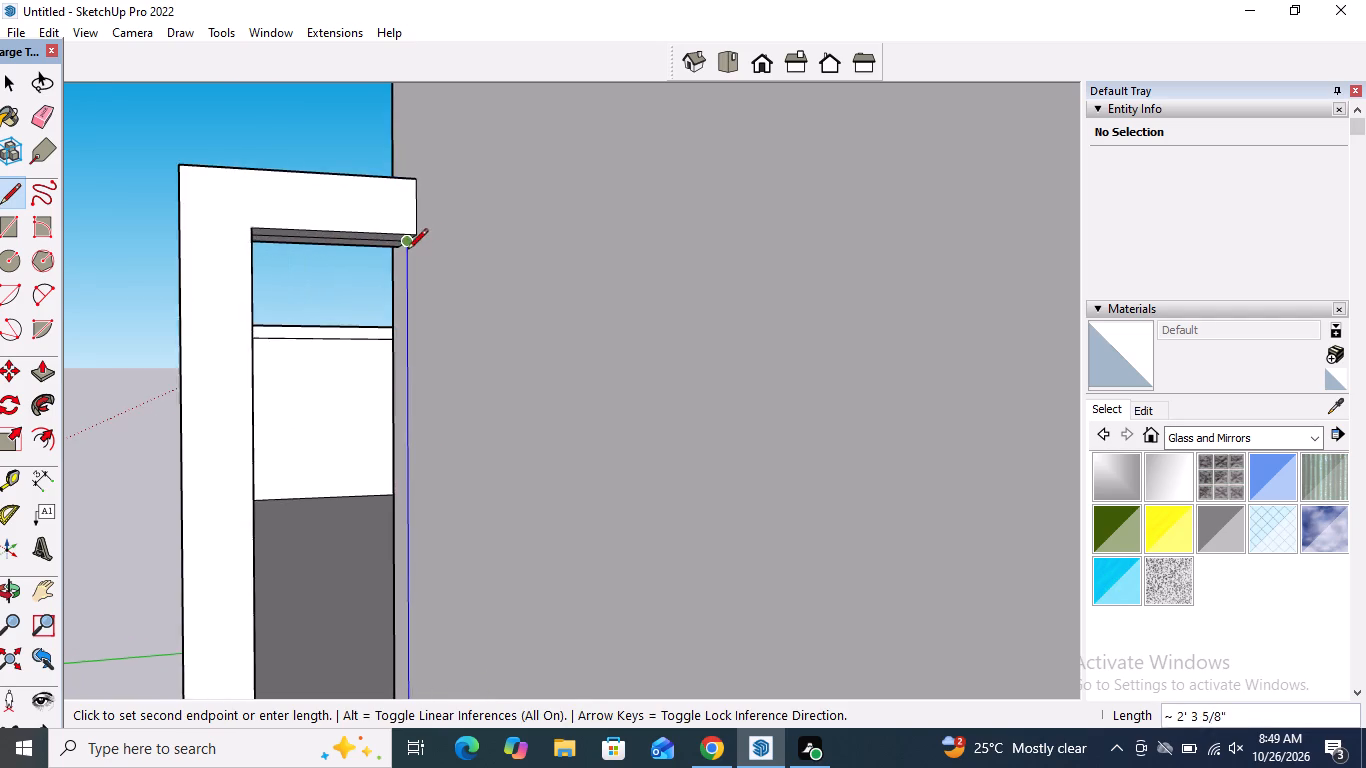
pyautogui.scroll(7, 407, 251)
pyautogui.click(406, 230)
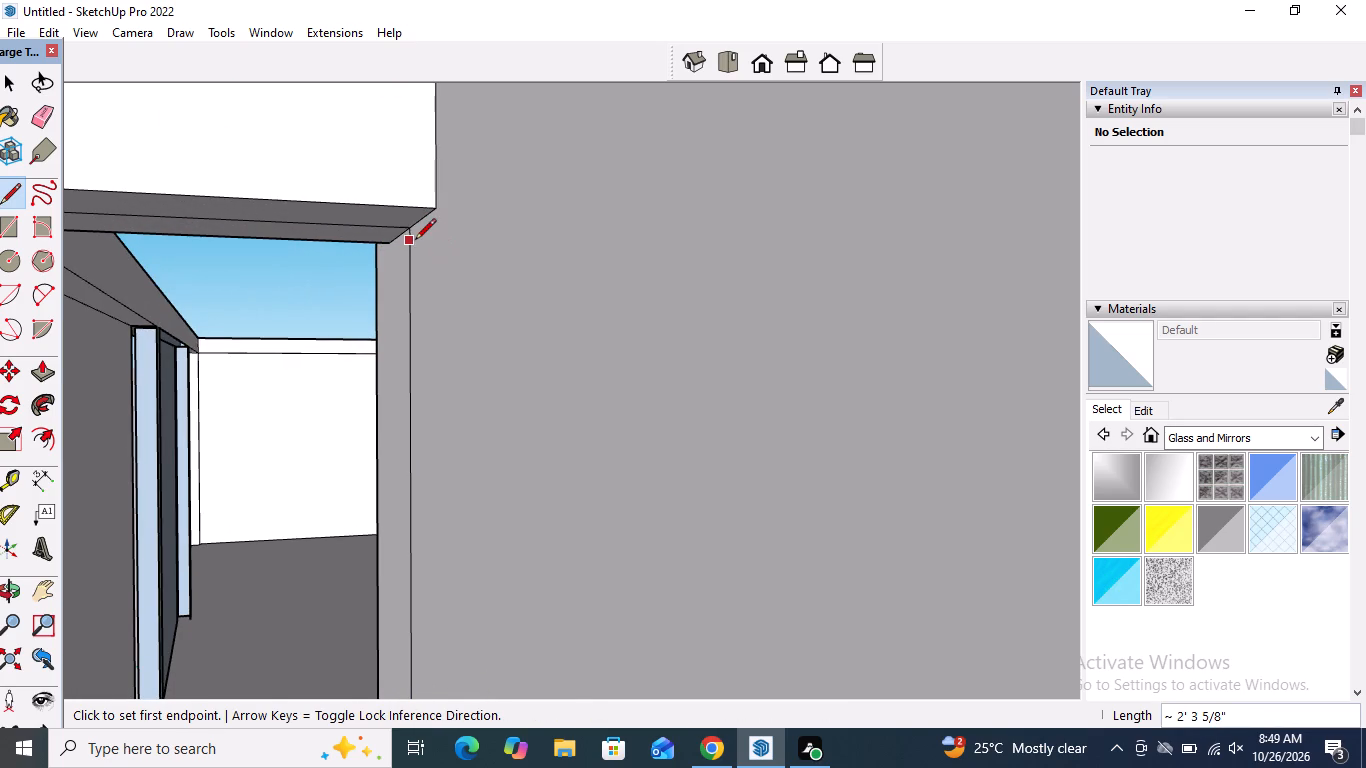
pyautogui.press('space')
pyautogui.scroll(-5, 544, 206)
pyautogui.moveTo(382, 197); pyautogui.dragTo(378, 196, button='middle')
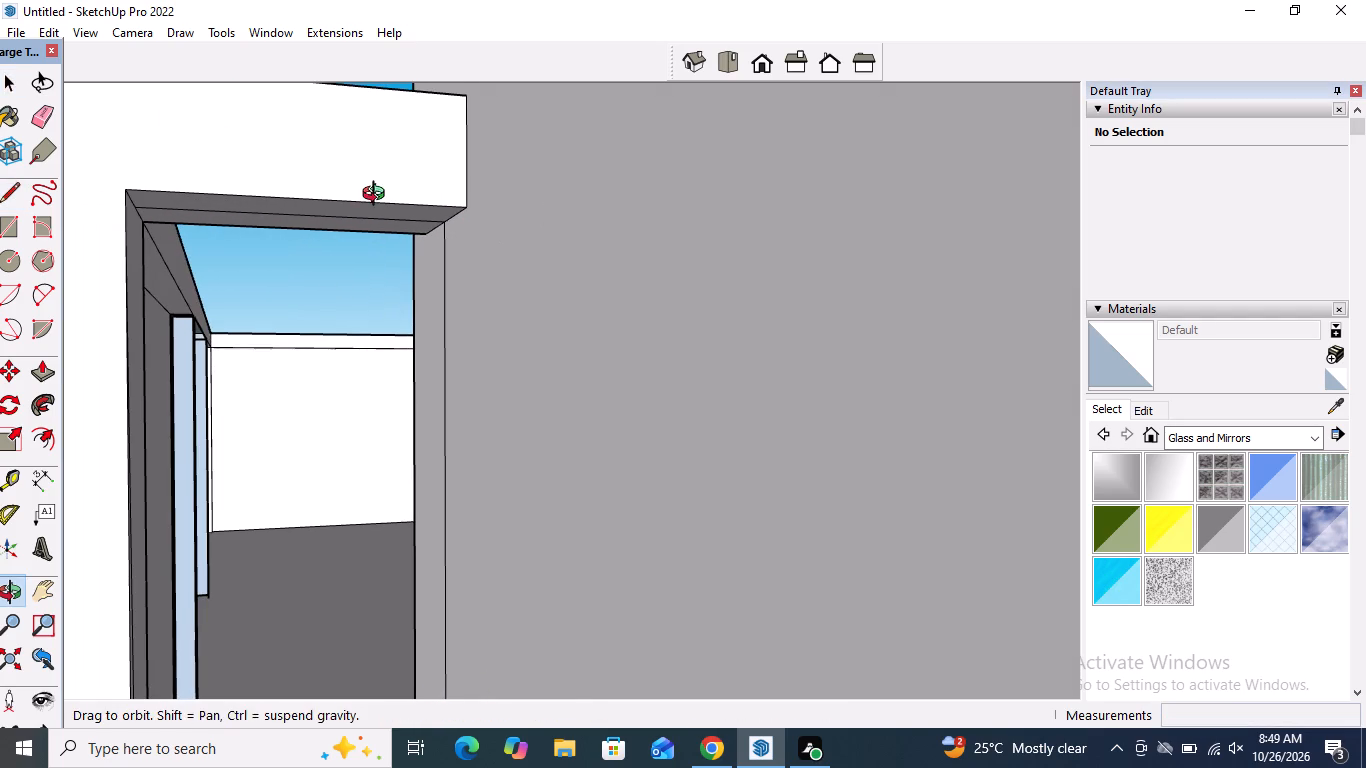
# Close the upper return panel with a line about 2' 3 5/8" long from the handrail's underside down the end post to its foot.
pyautogui.moveTo(378, 196); pyautogui.dragTo(342, 197, button='middle')
pyautogui.click(0, 191)
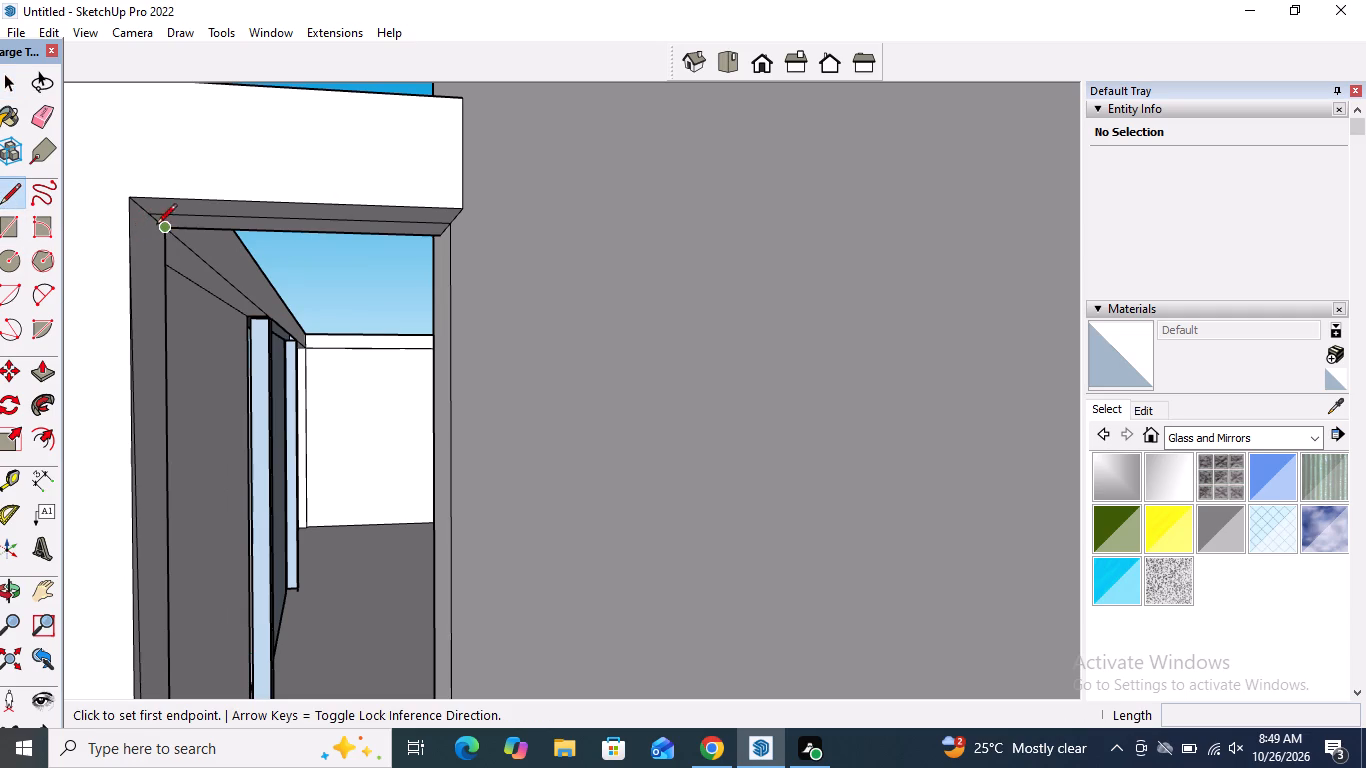
pyautogui.click(146, 220)
pyautogui.scroll(-5, 155, 314)
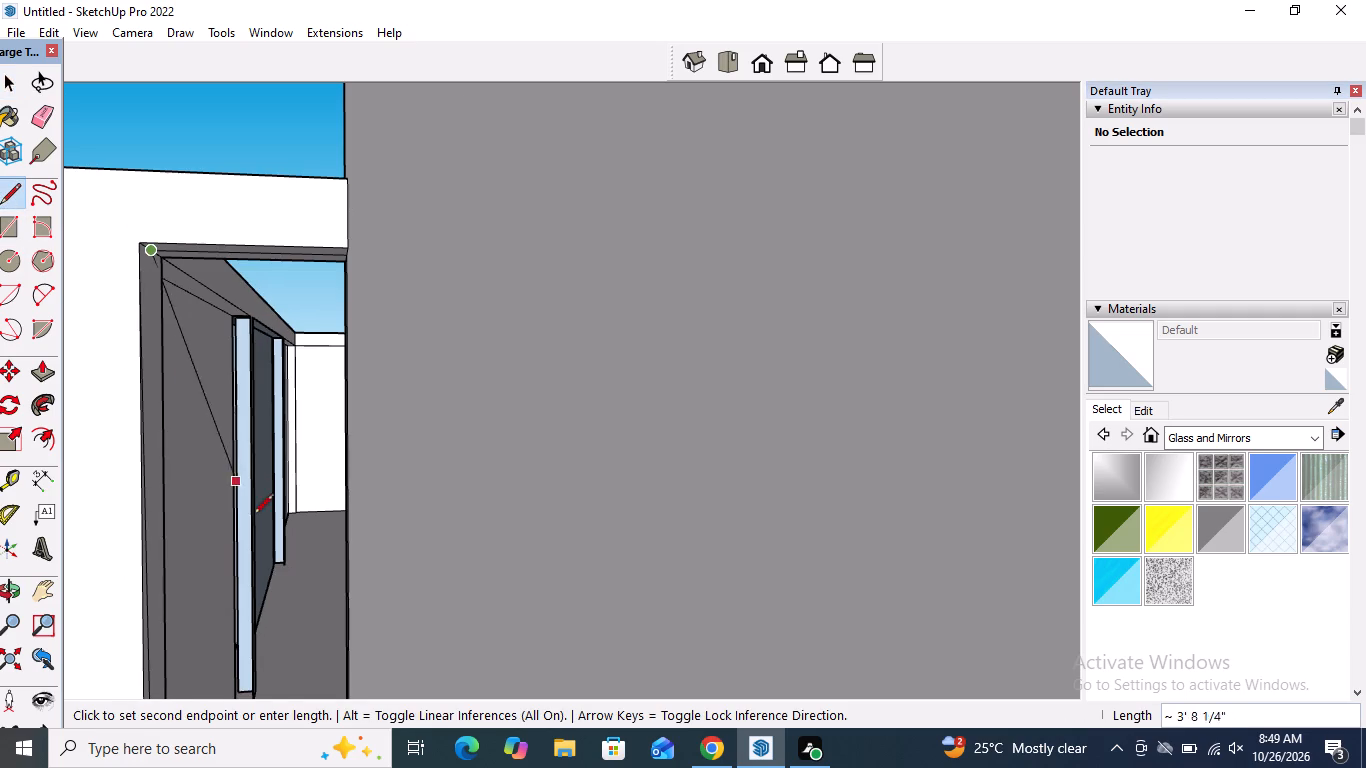
pyautogui.keyDown('shift'); pyautogui.moveTo(257, 582); pyautogui.dragTo(307, 476, button='middle'); pyautogui.keyUp('shift')
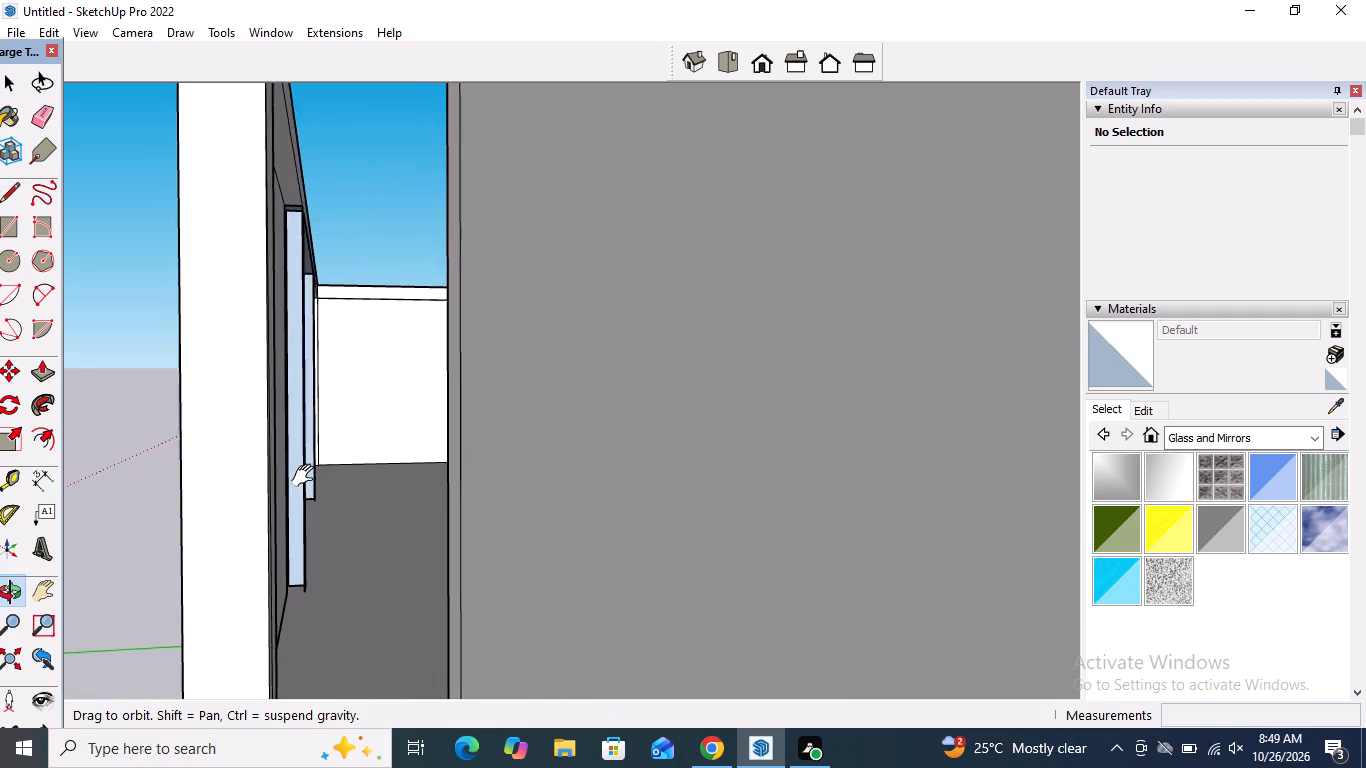
pyautogui.keyDown('shift'); pyautogui.moveTo(307, 476); pyautogui.dragTo(310, 278, button='middle'); pyautogui.keyUp('shift')
pyautogui.scroll(4, 290, 368)
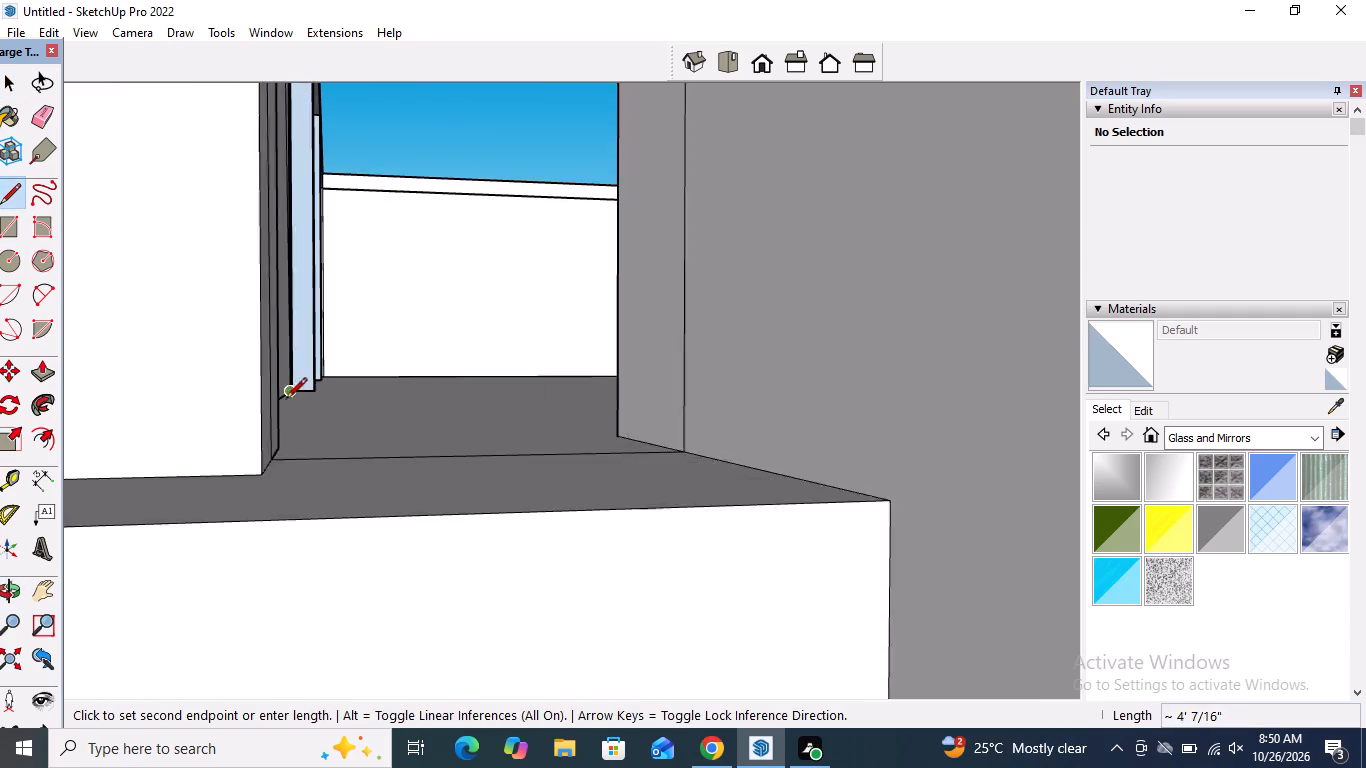
pyautogui.scroll(2, 282, 427)
pyautogui.click(255, 514)
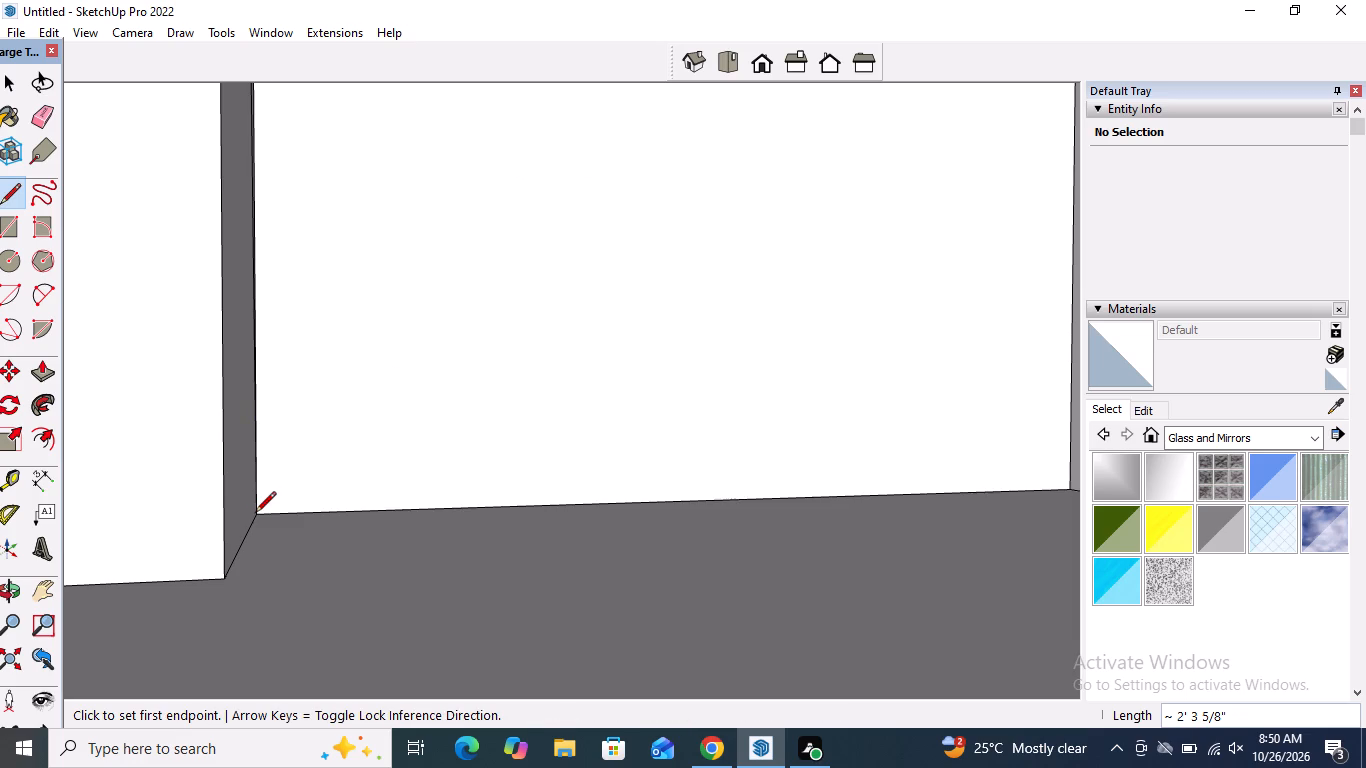
pyautogui.press('space')
# Examine the upper balcony railing's panels from the inside and from around the building.
pyautogui.scroll(-20, 333, 533)
pyautogui.scroll(-2, 333, 533)
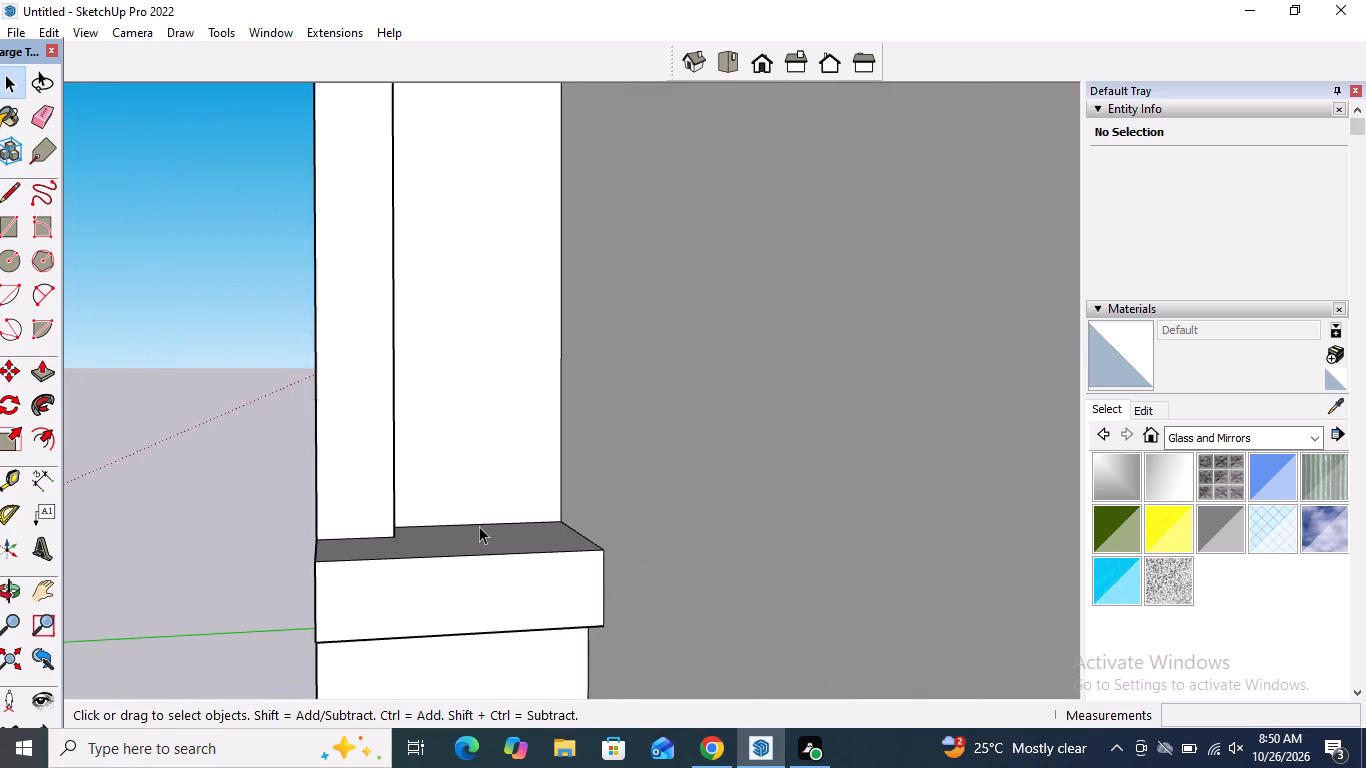
pyautogui.scroll(-11, 479, 526)
pyautogui.scroll(-6, 543, 411)
pyautogui.moveTo(417, 418); pyautogui.dragTo(1269, 538, button='middle')
pyautogui.moveTo(616, 419); pyautogui.dragTo(1069, 472, button='middle')
pyautogui.scroll(5, 707, 282)
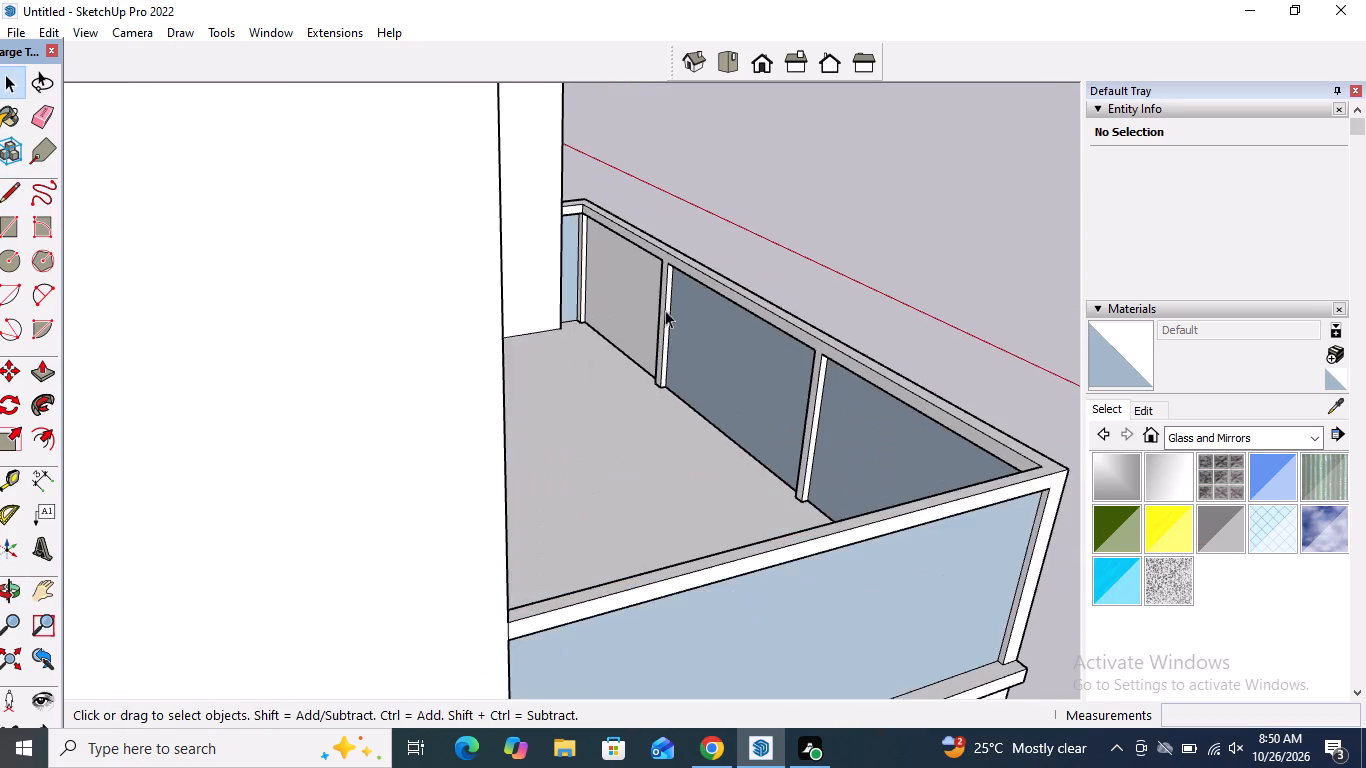
pyautogui.moveTo(658, 333); pyautogui.dragTo(624, 267, button='middle')
pyautogui.scroll(5, 670, 312)
pyautogui.moveTo(697, 328); pyautogui.dragTo(697, 273, button='middle')
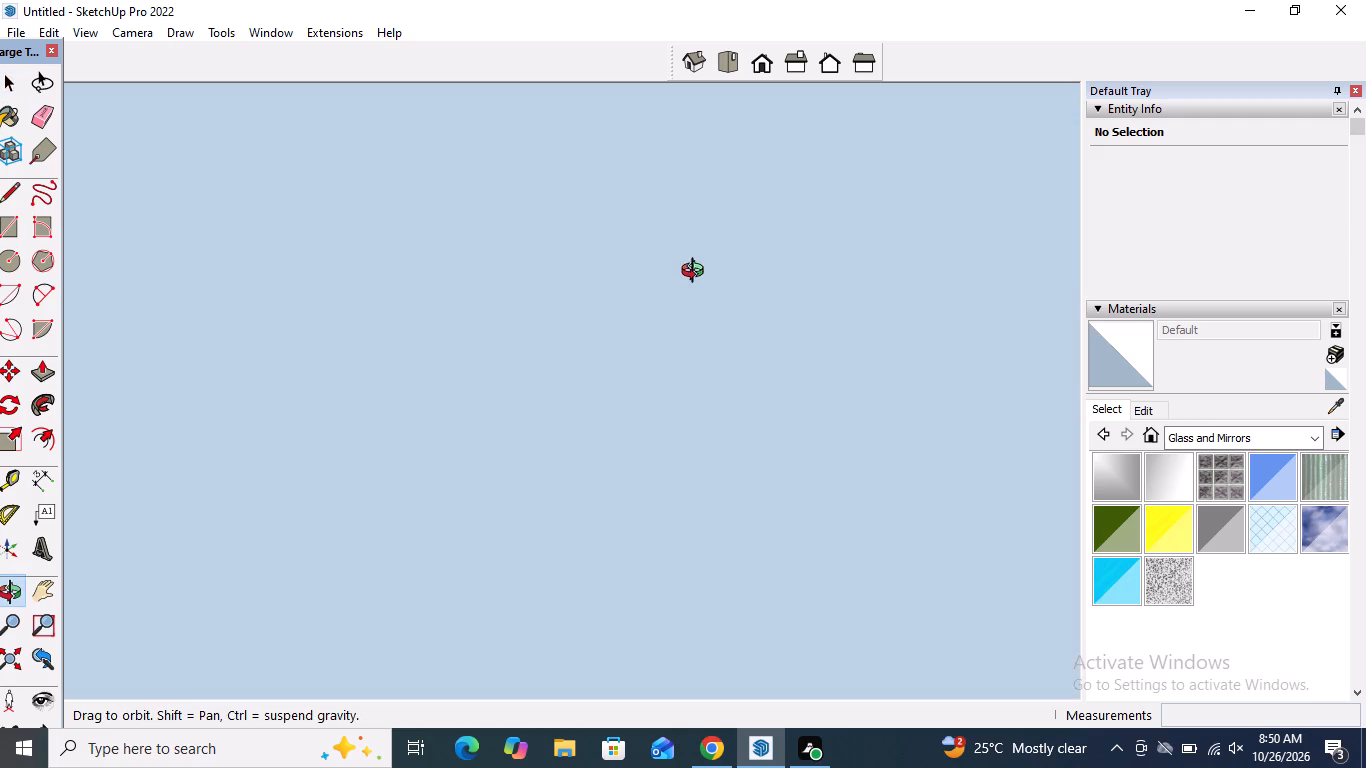
pyautogui.moveTo(697, 273); pyautogui.dragTo(697, 339, button='middle')
pyautogui.scroll(-20, 513, 283)
pyautogui.scroll(-4, 513, 283)
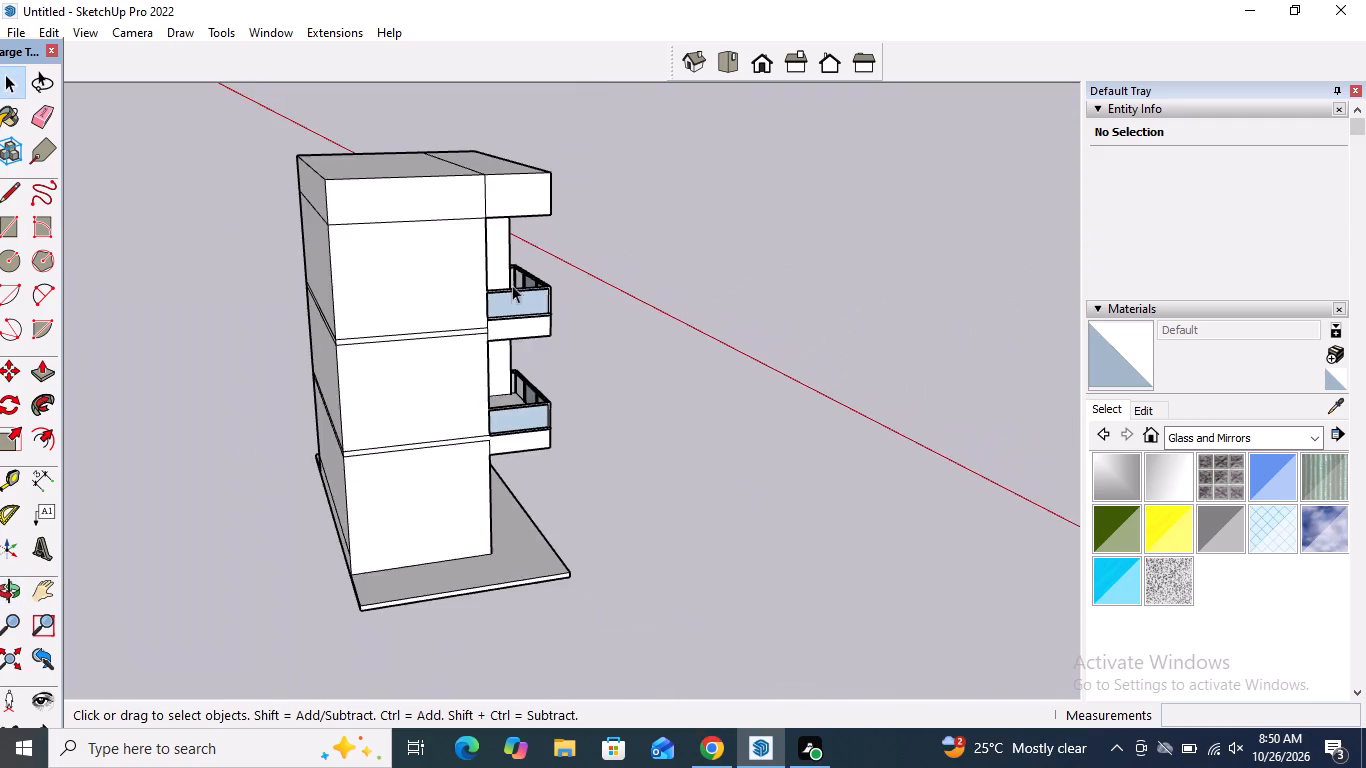
pyautogui.moveTo(657, 347); pyautogui.dragTo(34, 317, button='middle')
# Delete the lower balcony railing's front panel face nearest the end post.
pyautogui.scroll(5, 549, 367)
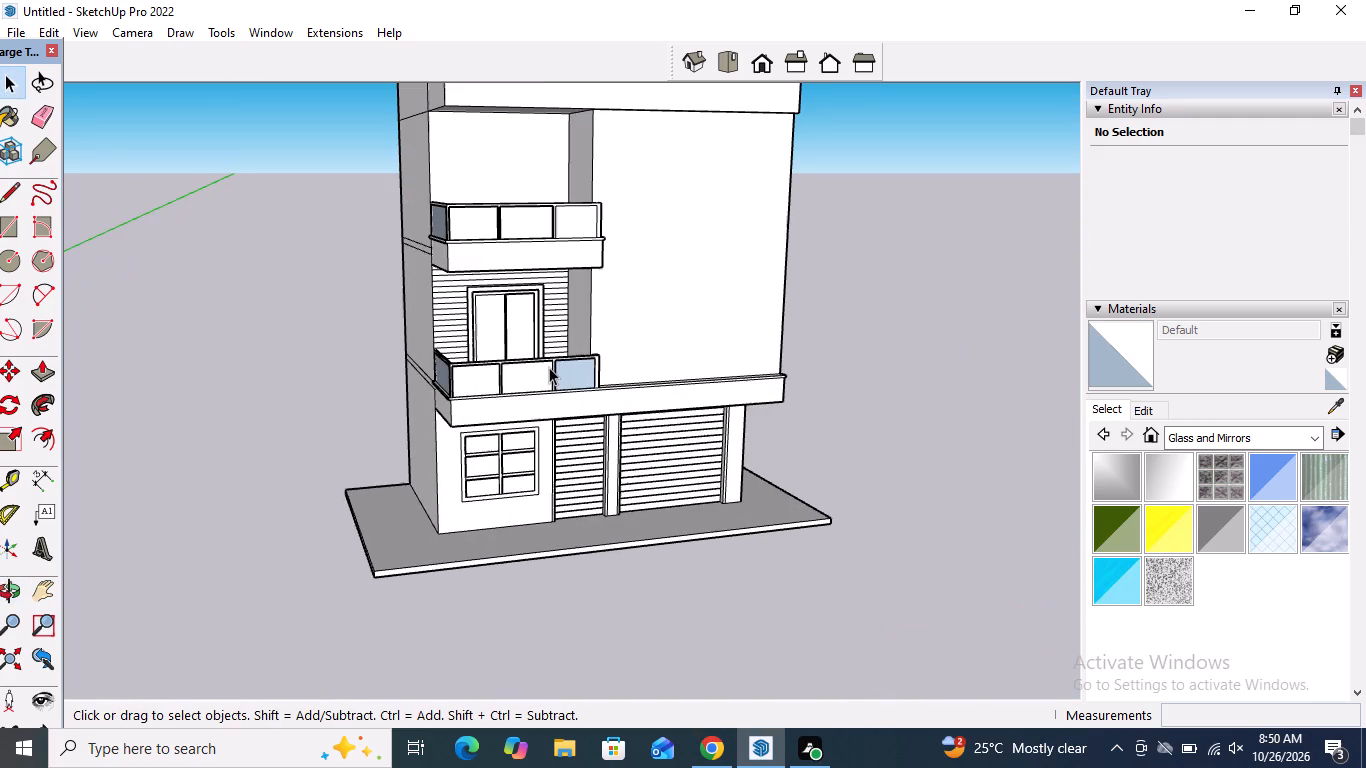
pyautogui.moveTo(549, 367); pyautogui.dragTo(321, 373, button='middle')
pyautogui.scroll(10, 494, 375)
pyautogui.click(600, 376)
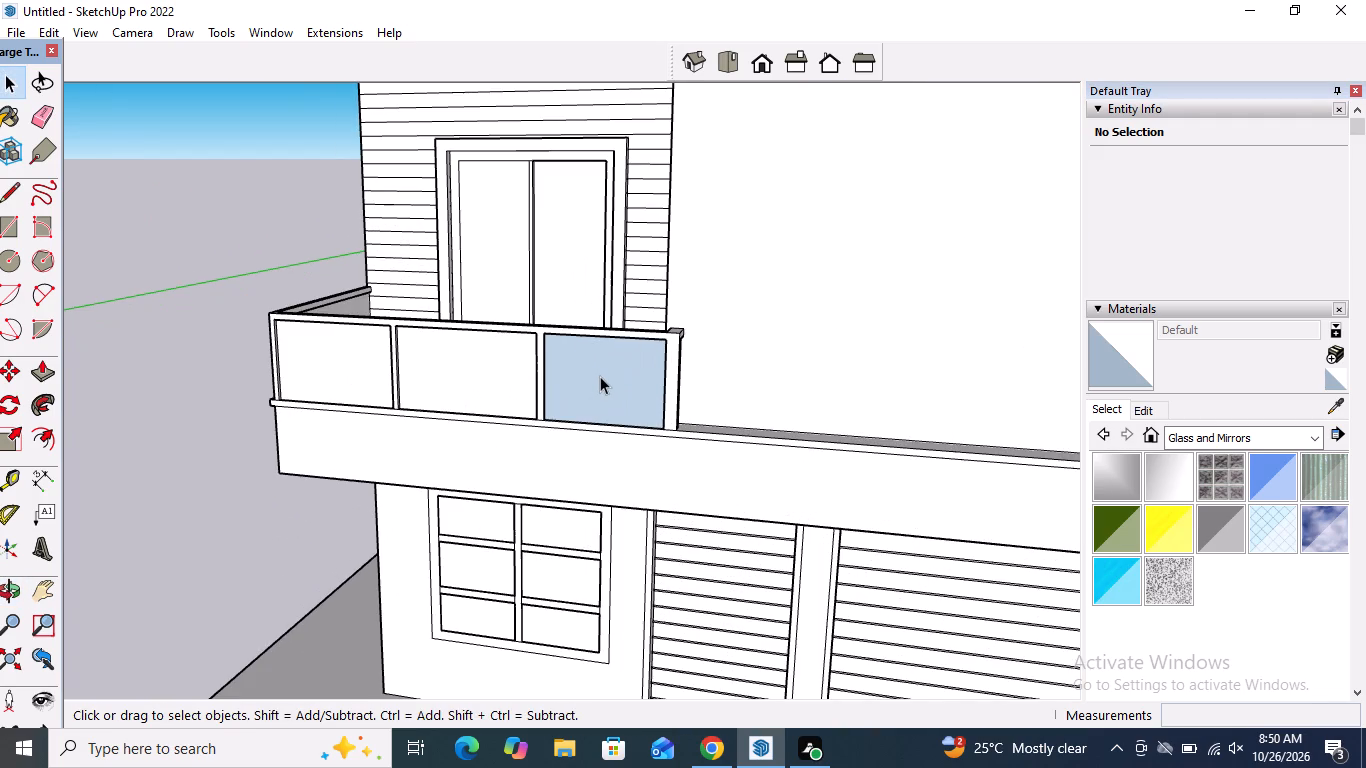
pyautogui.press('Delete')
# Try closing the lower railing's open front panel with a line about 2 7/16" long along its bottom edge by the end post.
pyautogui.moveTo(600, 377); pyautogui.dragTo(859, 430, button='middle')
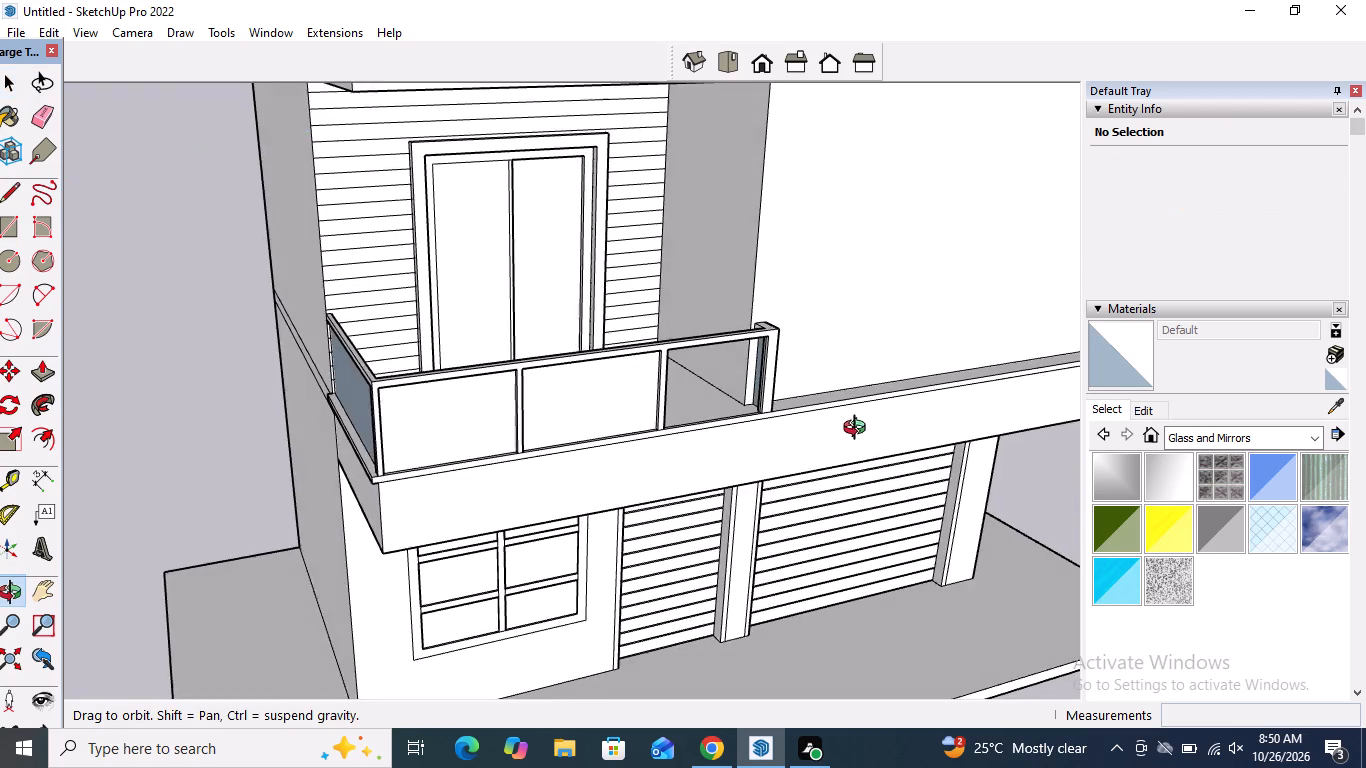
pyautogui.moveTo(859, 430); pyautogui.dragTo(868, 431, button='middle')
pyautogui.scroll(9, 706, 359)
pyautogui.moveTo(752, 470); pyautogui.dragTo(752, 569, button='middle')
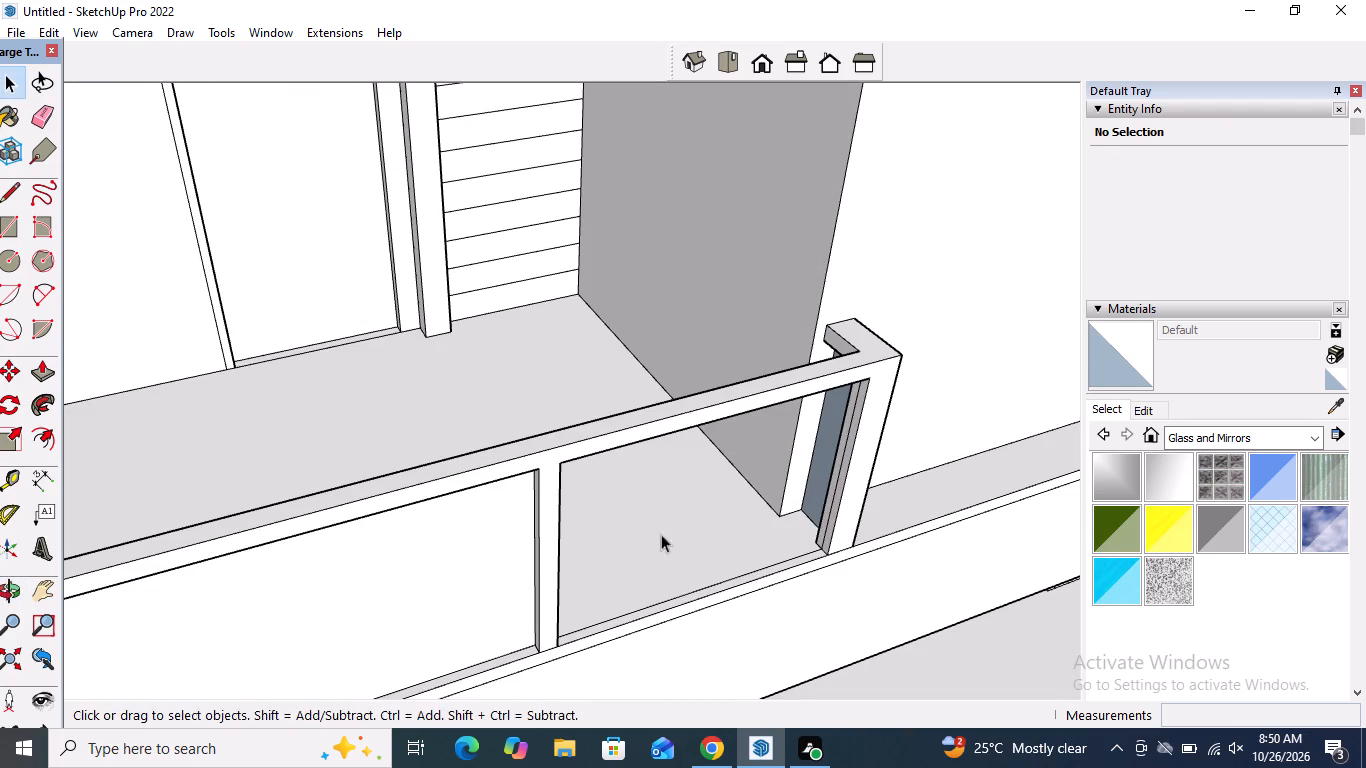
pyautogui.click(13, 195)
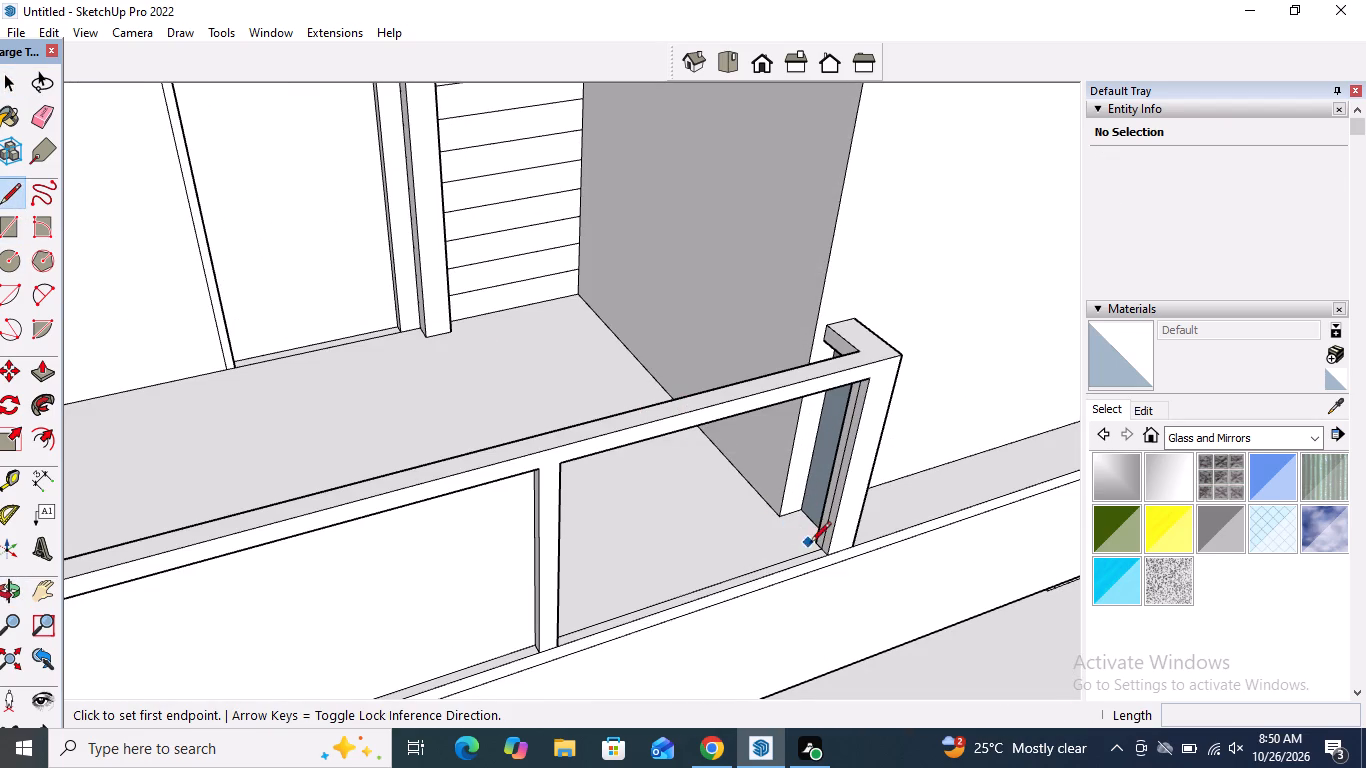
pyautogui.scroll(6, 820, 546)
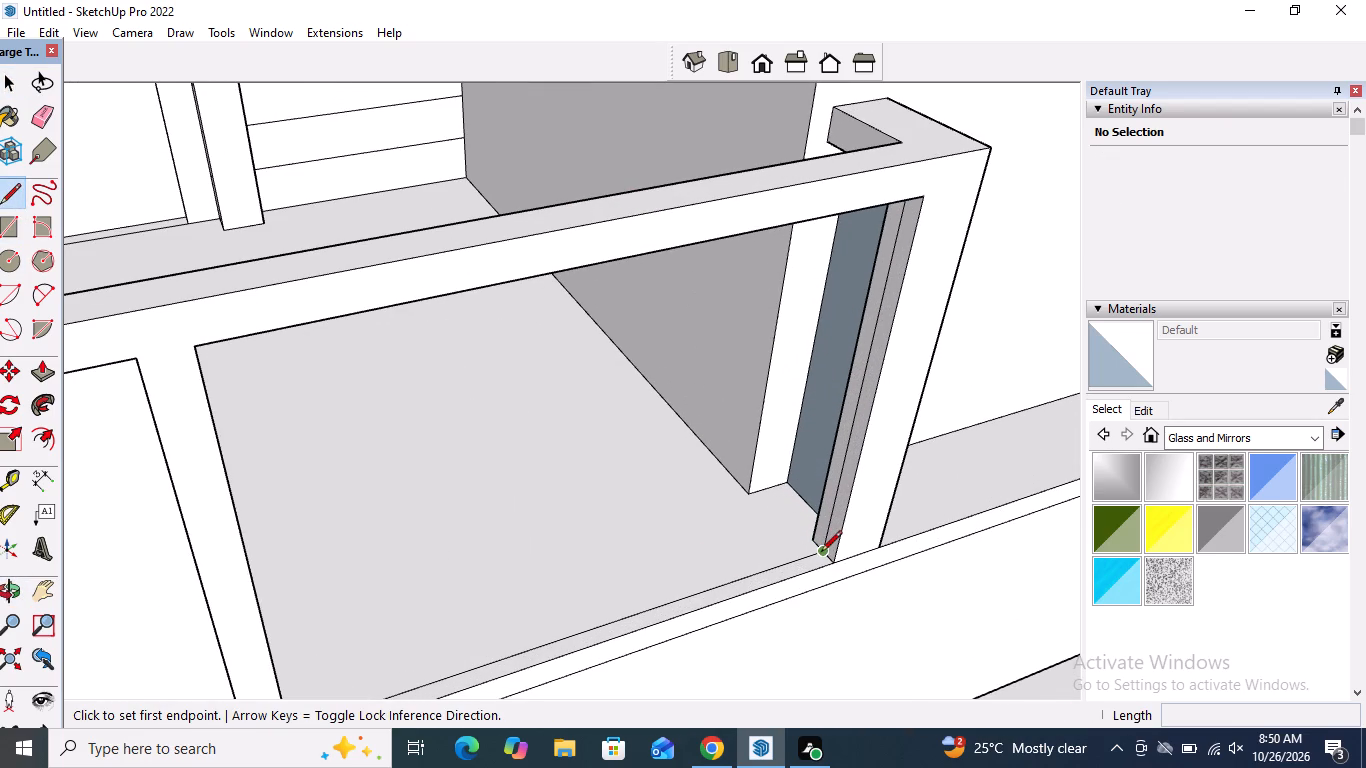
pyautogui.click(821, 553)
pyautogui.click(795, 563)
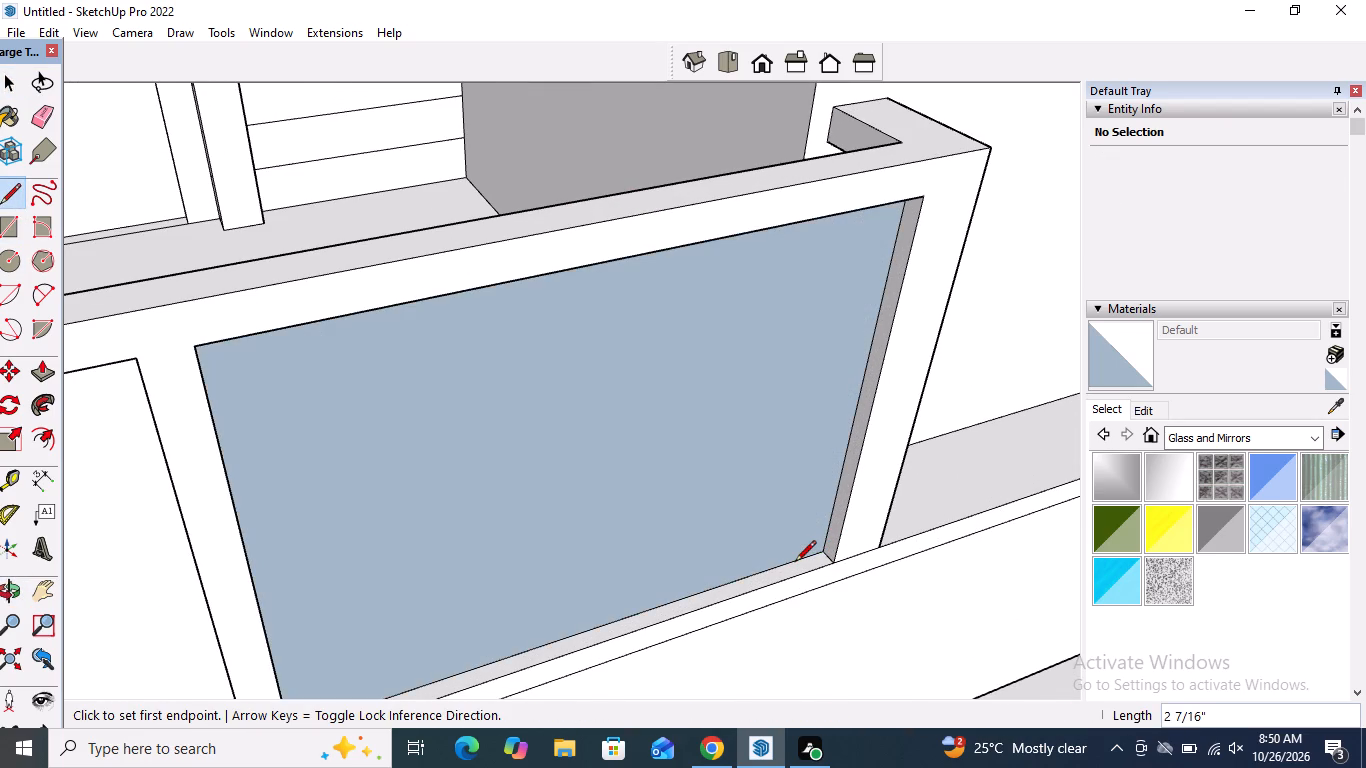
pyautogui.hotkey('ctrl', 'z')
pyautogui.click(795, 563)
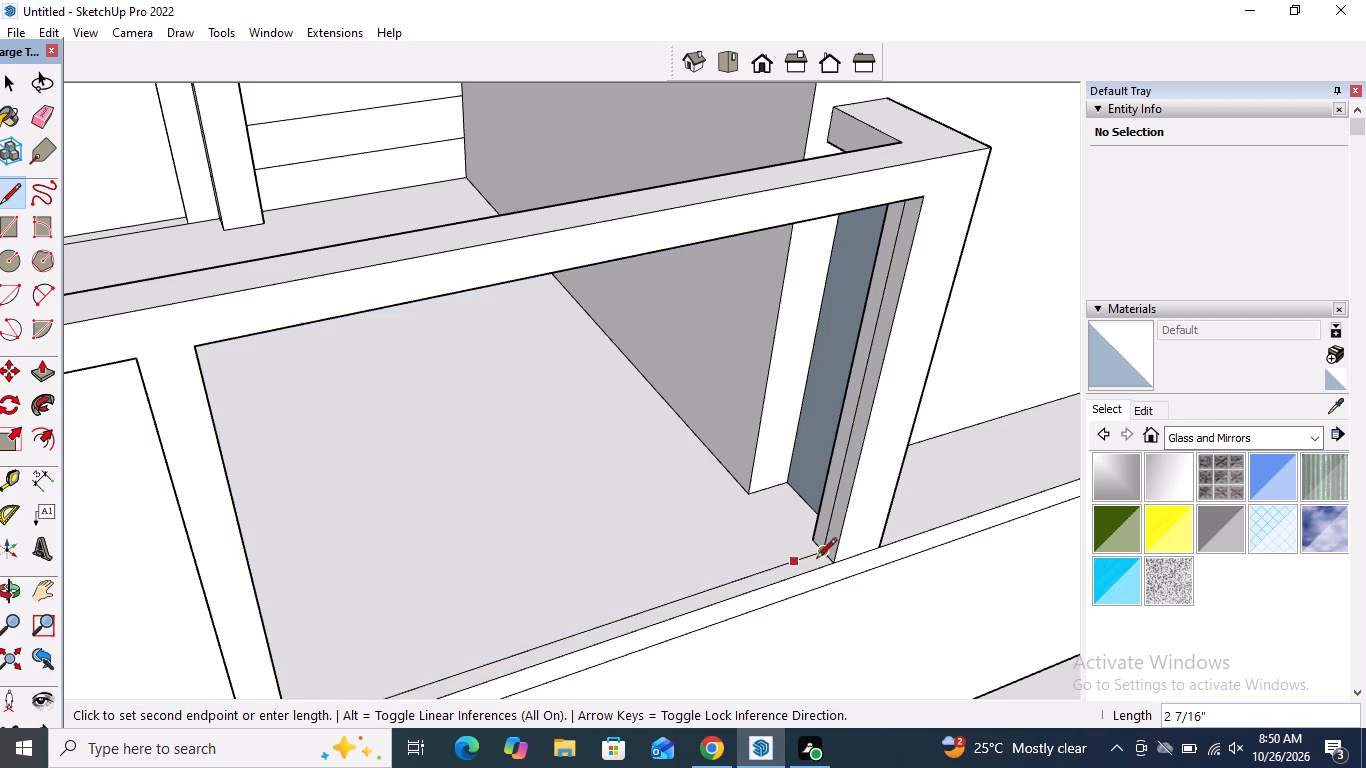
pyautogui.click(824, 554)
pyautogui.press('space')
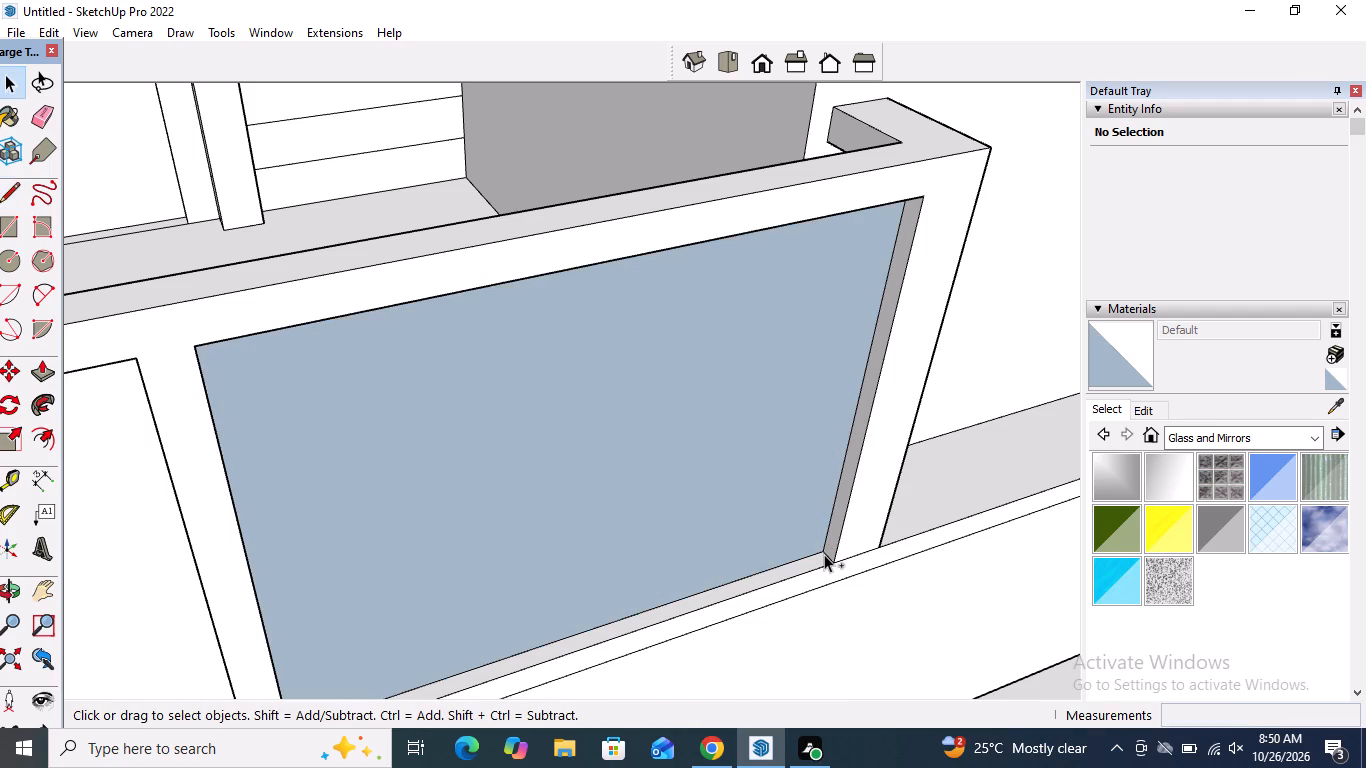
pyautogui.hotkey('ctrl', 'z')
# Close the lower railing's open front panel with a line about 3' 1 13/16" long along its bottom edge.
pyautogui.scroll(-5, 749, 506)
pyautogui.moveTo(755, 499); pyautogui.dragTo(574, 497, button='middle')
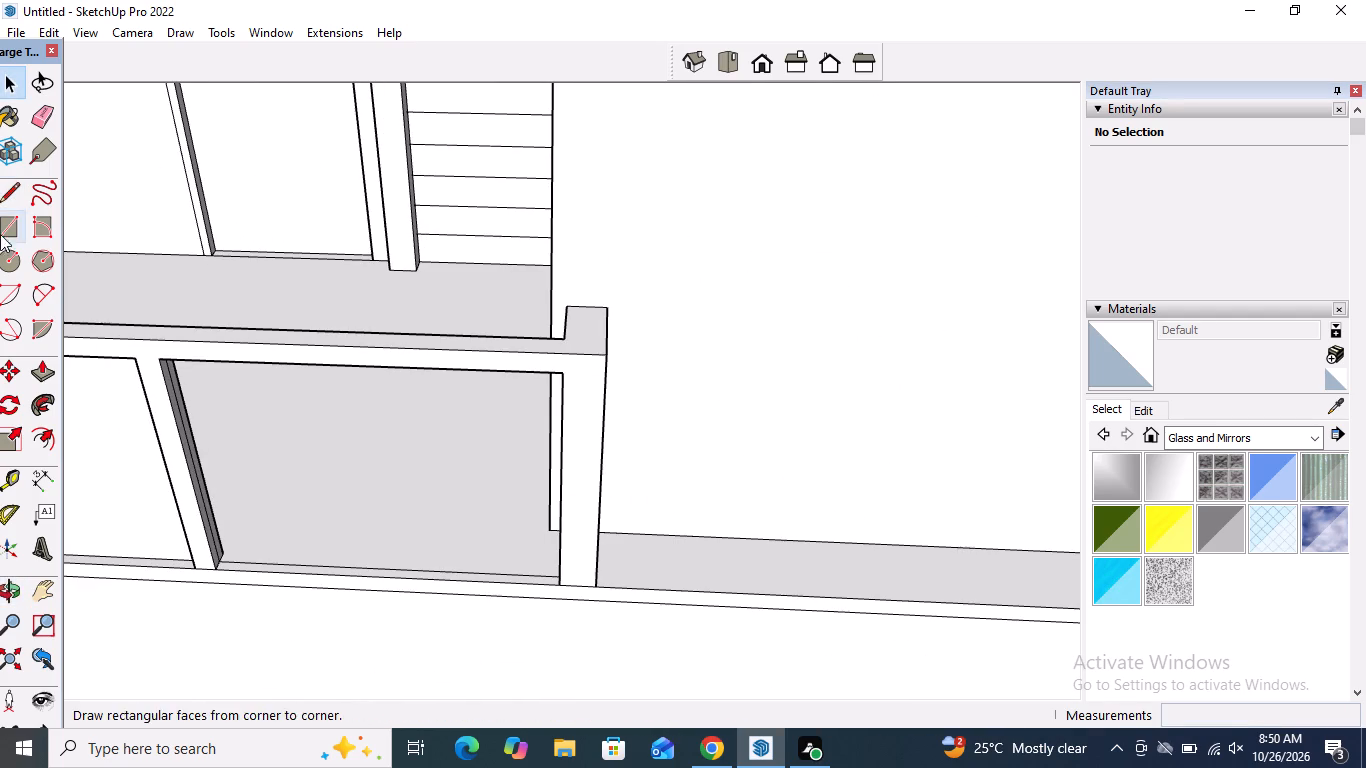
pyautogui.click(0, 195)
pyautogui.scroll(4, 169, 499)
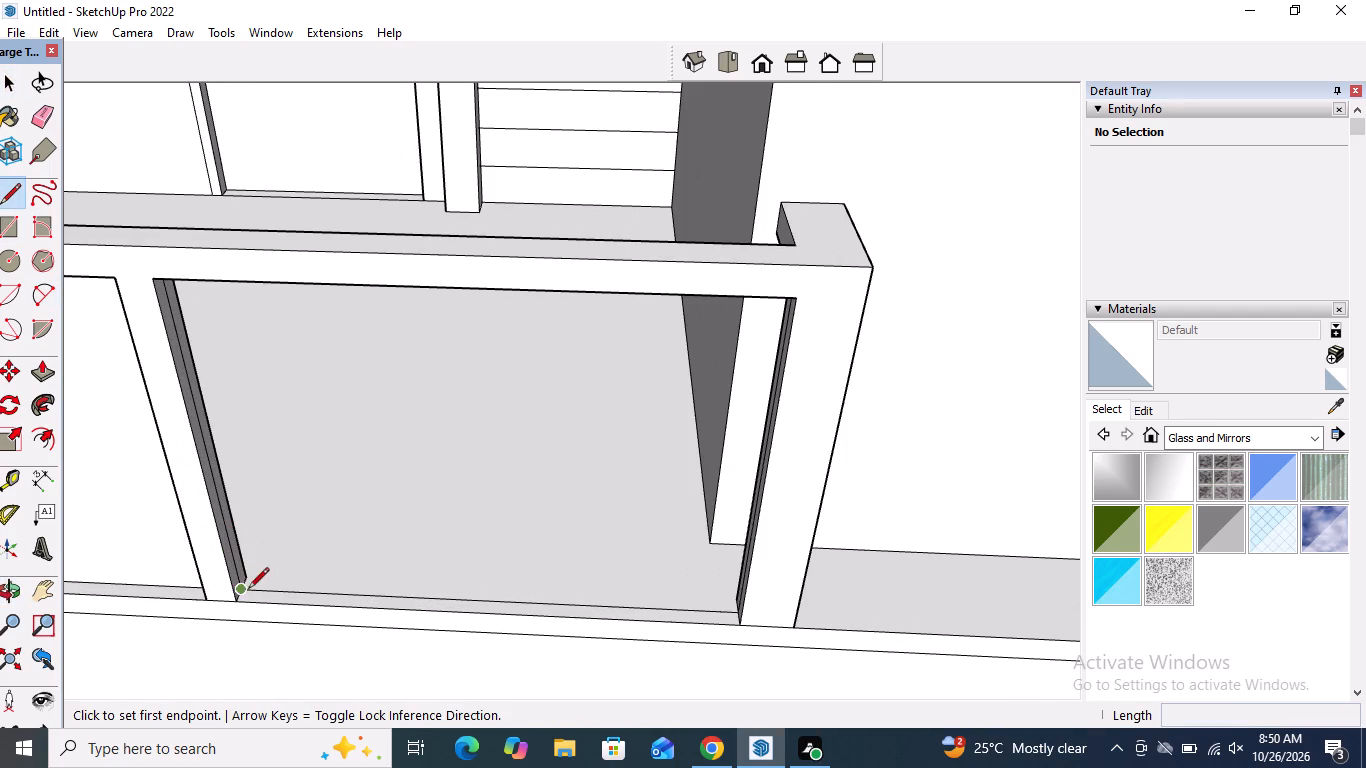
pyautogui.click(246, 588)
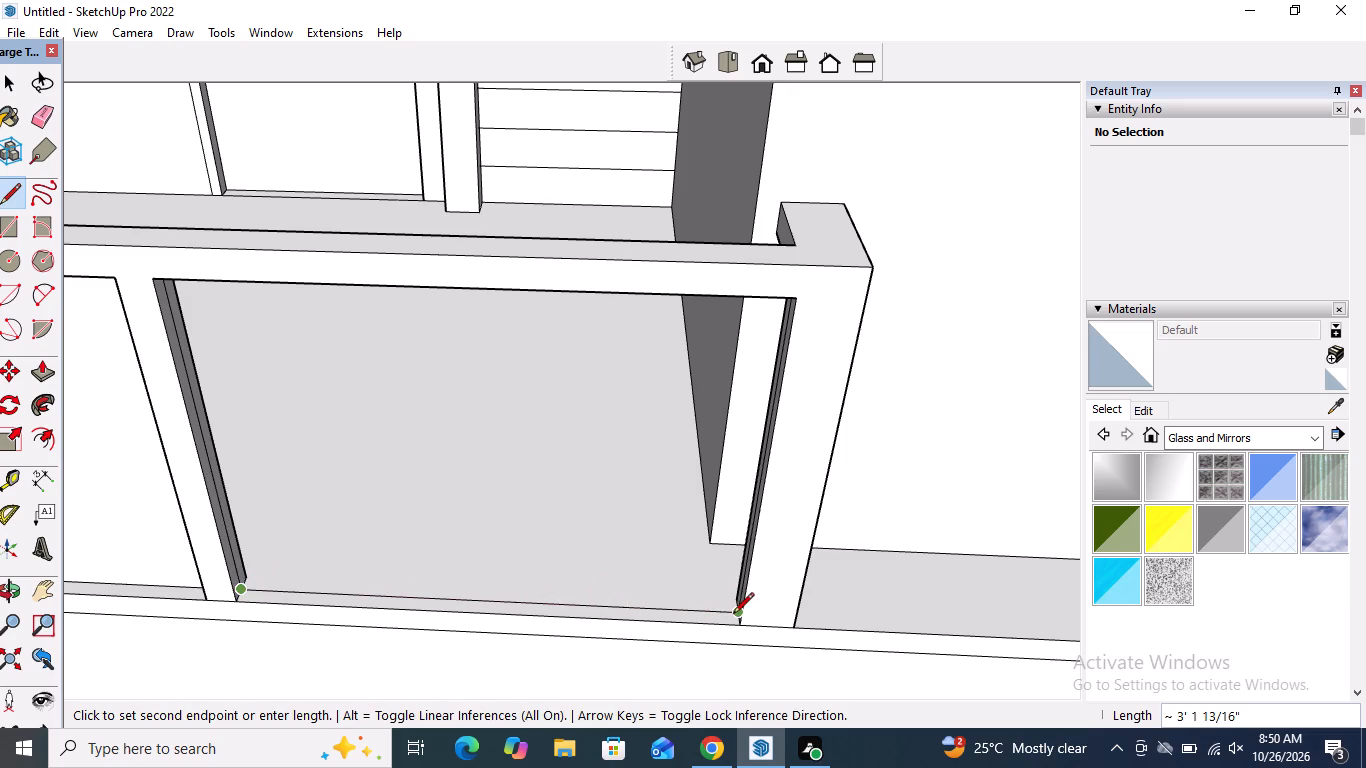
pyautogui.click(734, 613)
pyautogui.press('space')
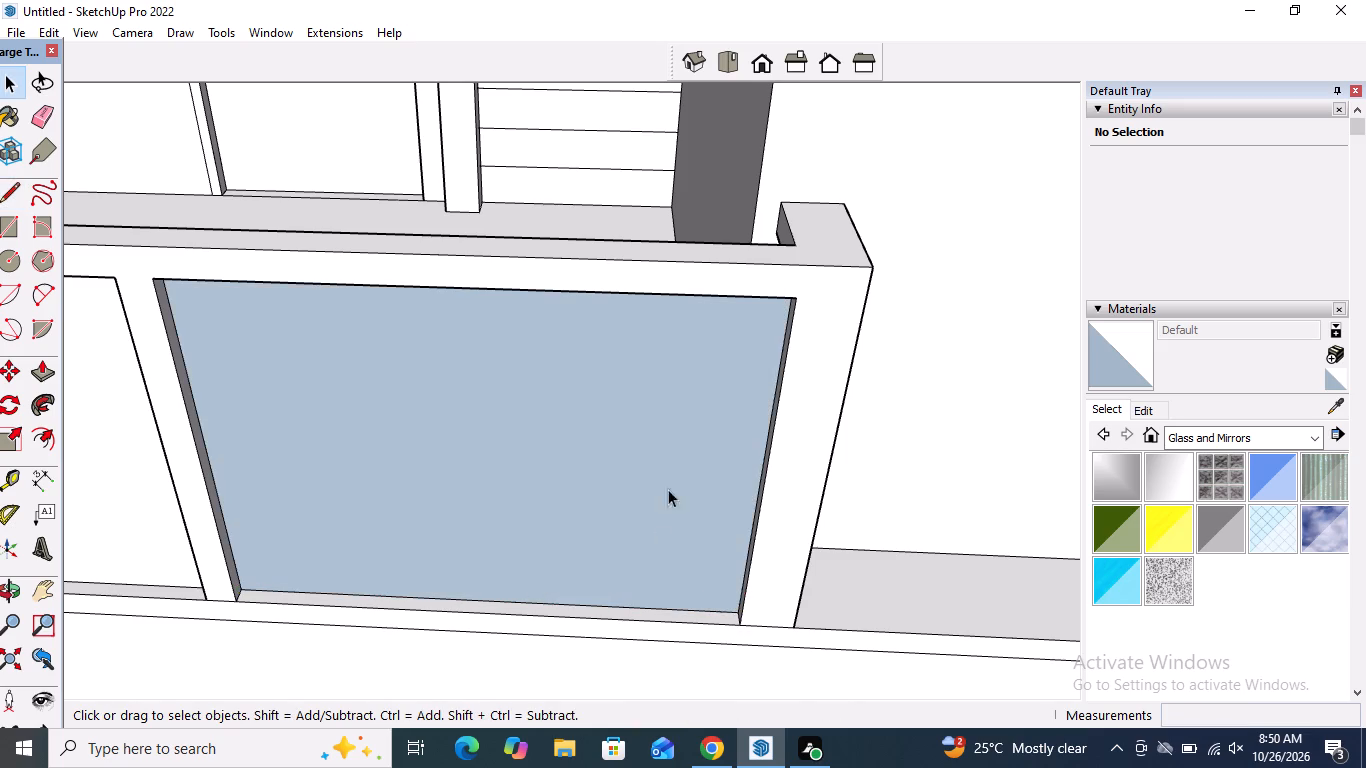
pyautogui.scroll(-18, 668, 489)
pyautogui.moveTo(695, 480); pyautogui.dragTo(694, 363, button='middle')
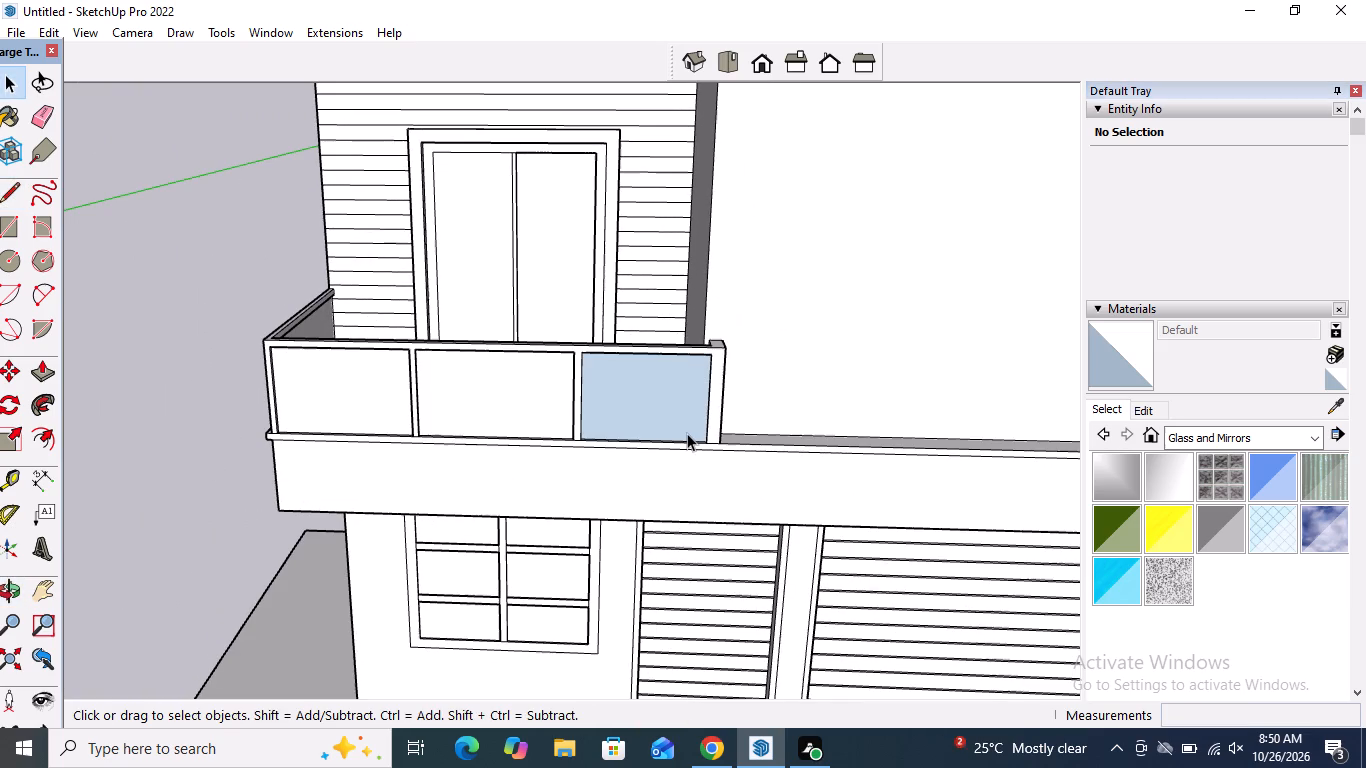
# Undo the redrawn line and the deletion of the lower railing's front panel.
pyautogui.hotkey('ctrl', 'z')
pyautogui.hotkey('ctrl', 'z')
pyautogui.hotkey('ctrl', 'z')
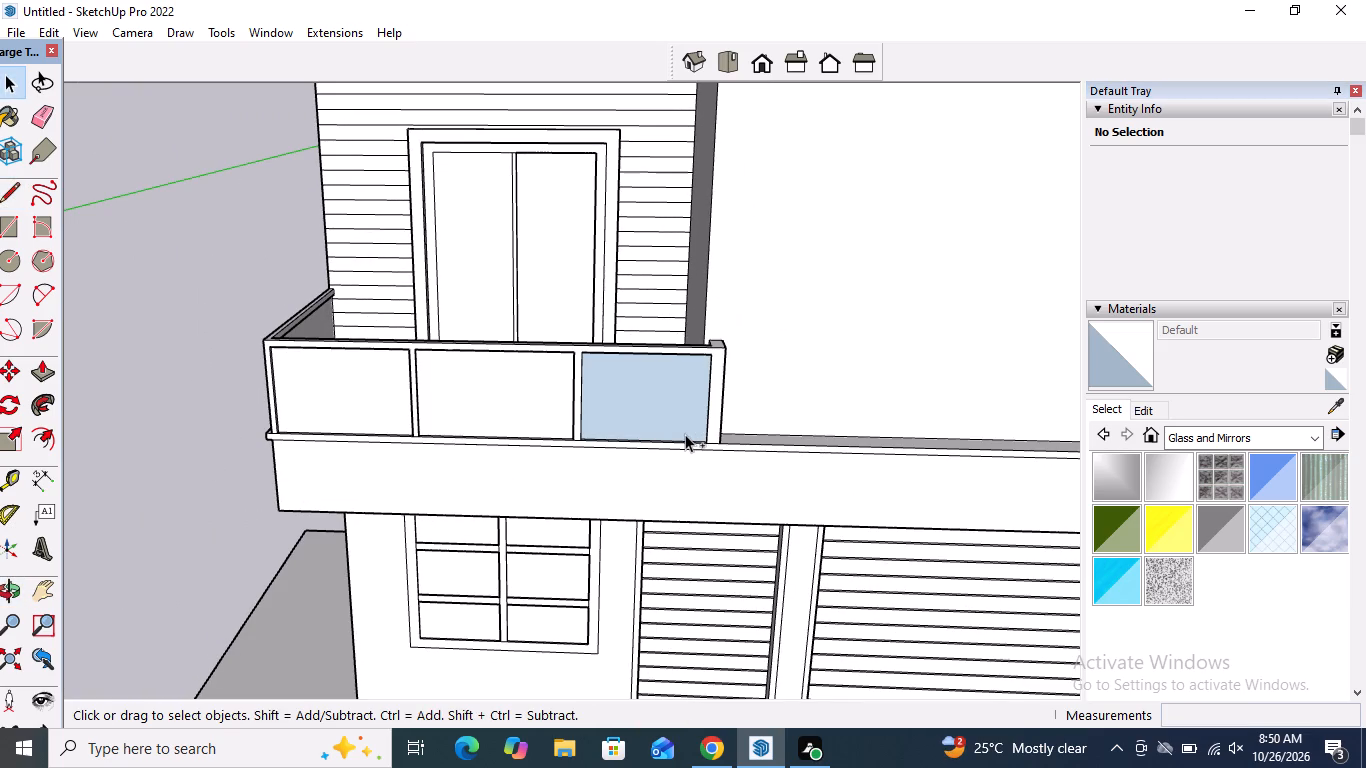
# Select the middle-storey balcony door's outer casing, including its front, side and top faces, and its inner frame with their edges.
pyautogui.scroll(-12, 627, 392)
pyautogui.moveTo(622, 380); pyautogui.dragTo(728, 356, button='middle')
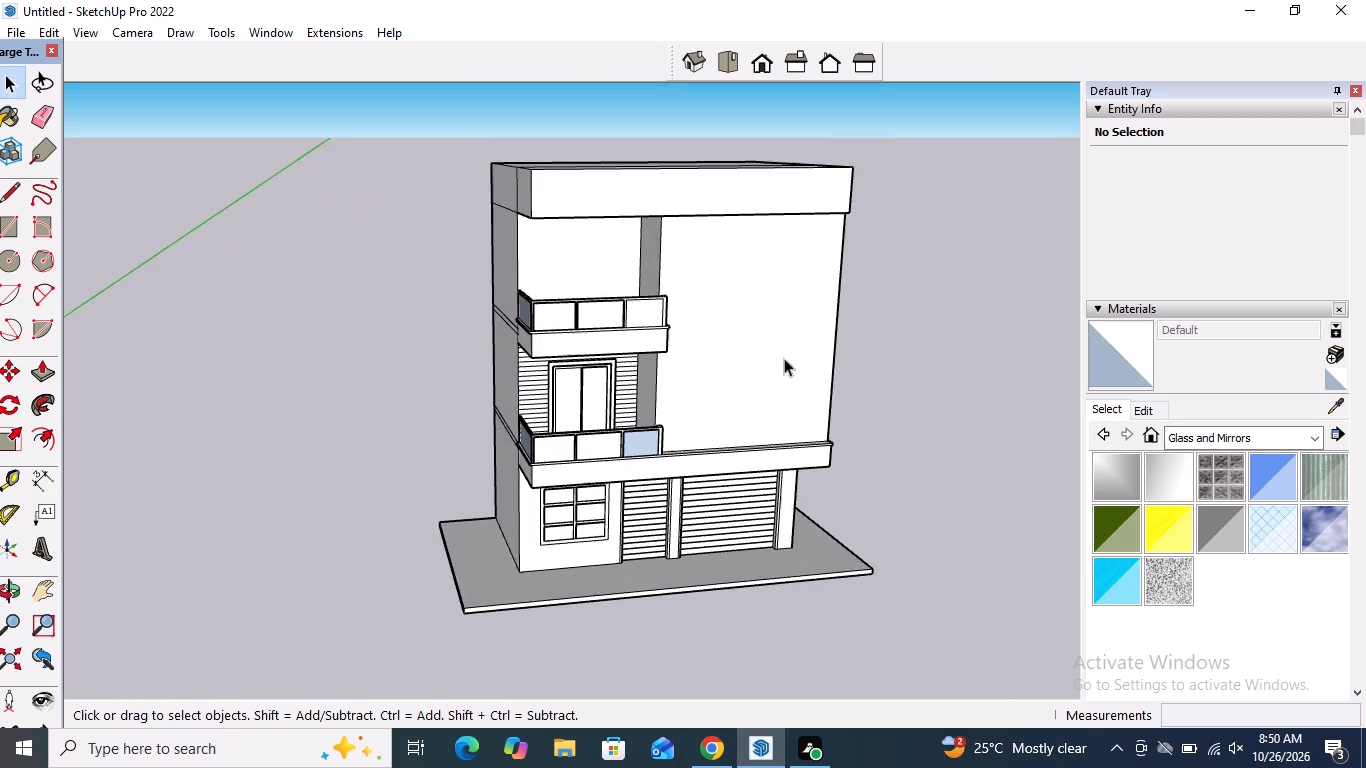
pyautogui.scroll(5, 904, 347)
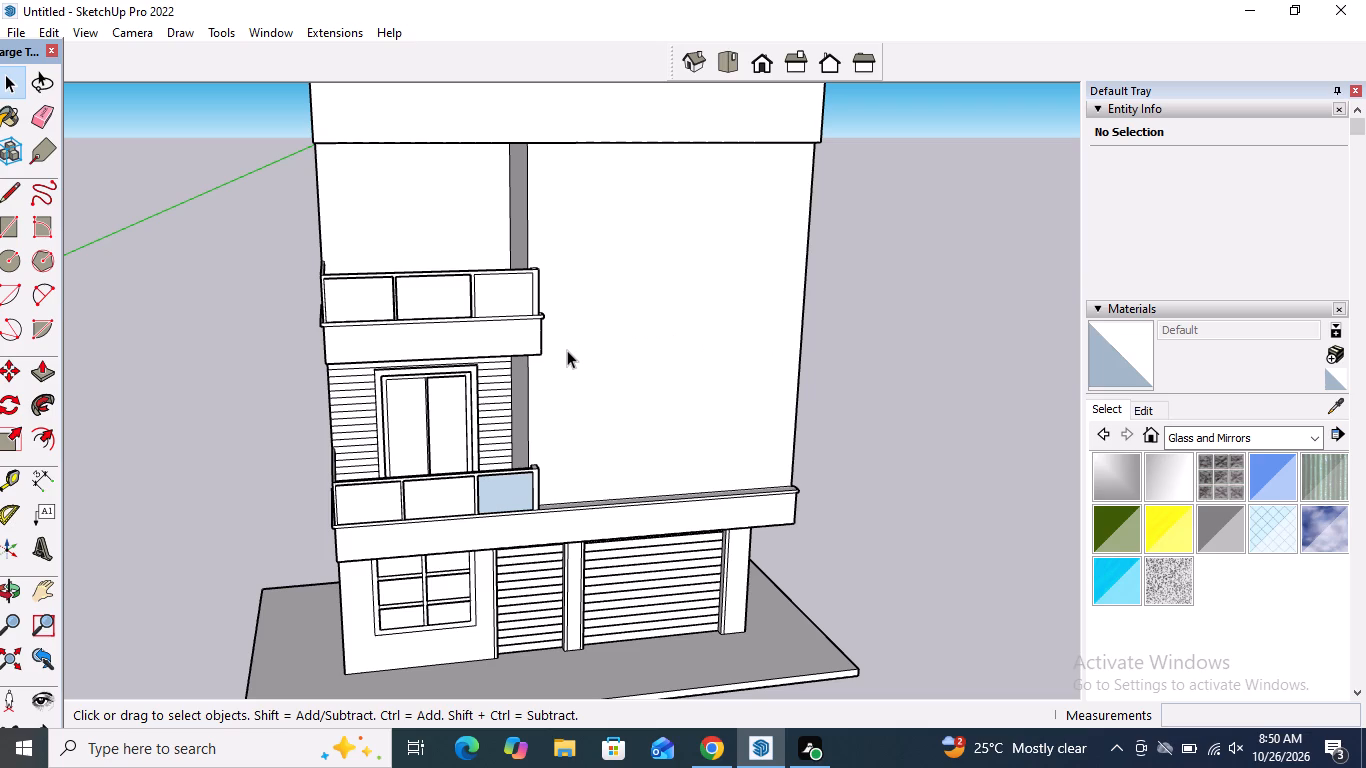
pyautogui.scroll(8, 401, 369)
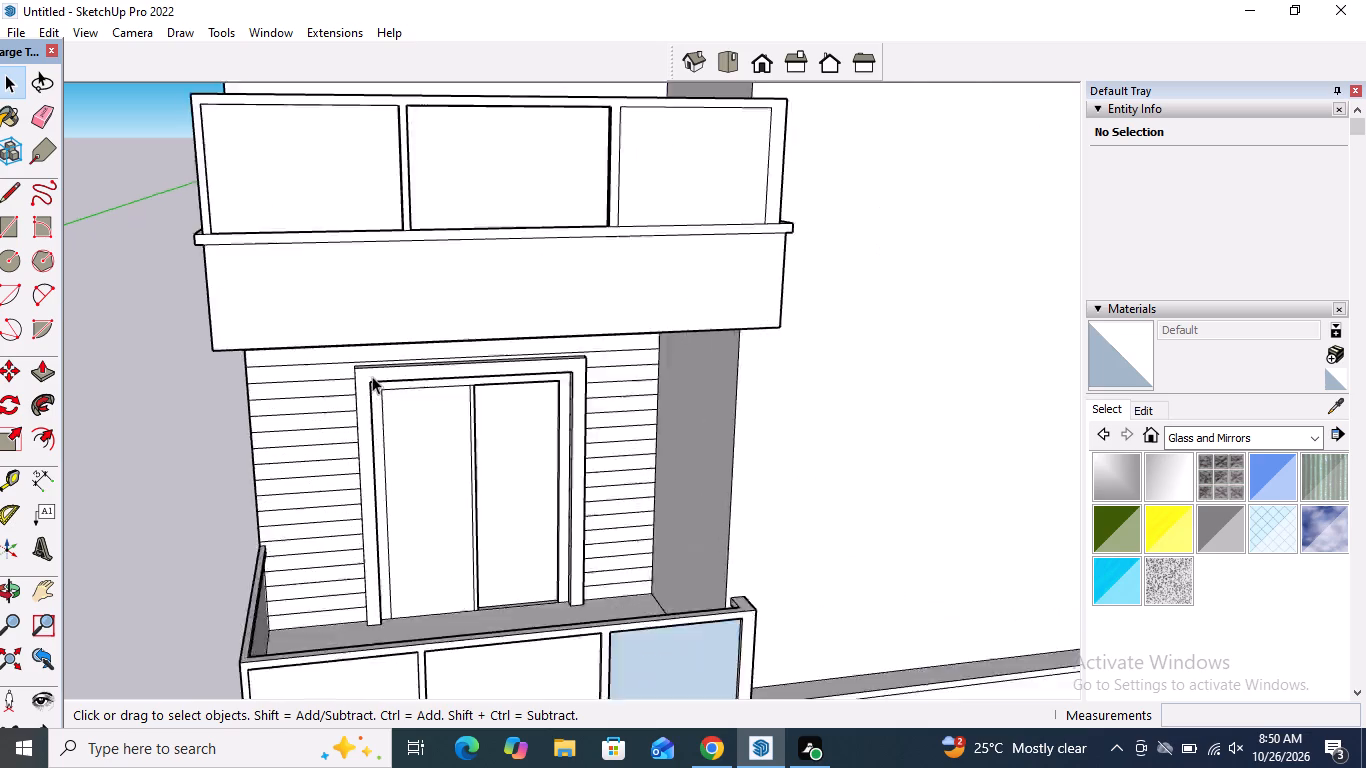
pyautogui.scroll(12, 372, 376)
pyautogui.moveTo(386, 373); pyautogui.dragTo(483, 373, button='middle')
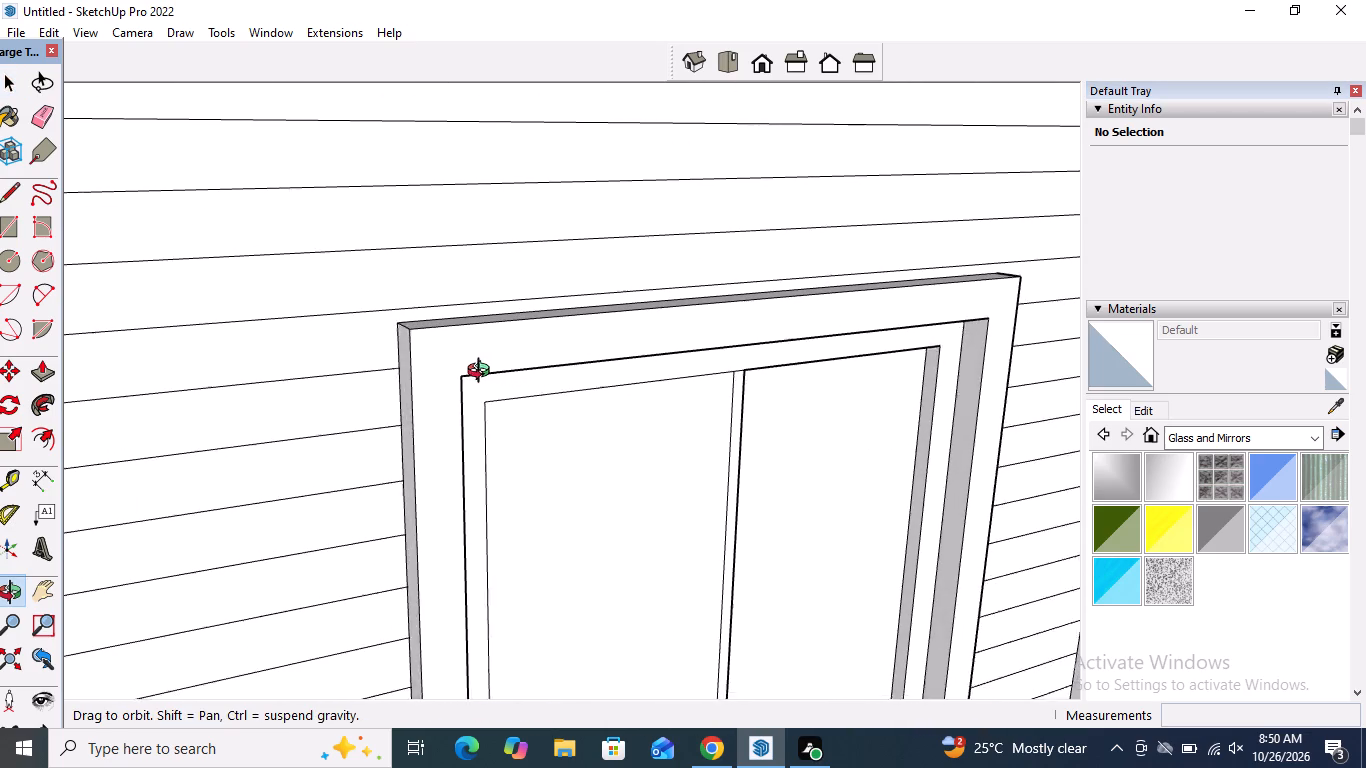
pyautogui.moveTo(483, 373); pyautogui.dragTo(505, 373, button='middle')
pyautogui.scroll(3, 423, 376)
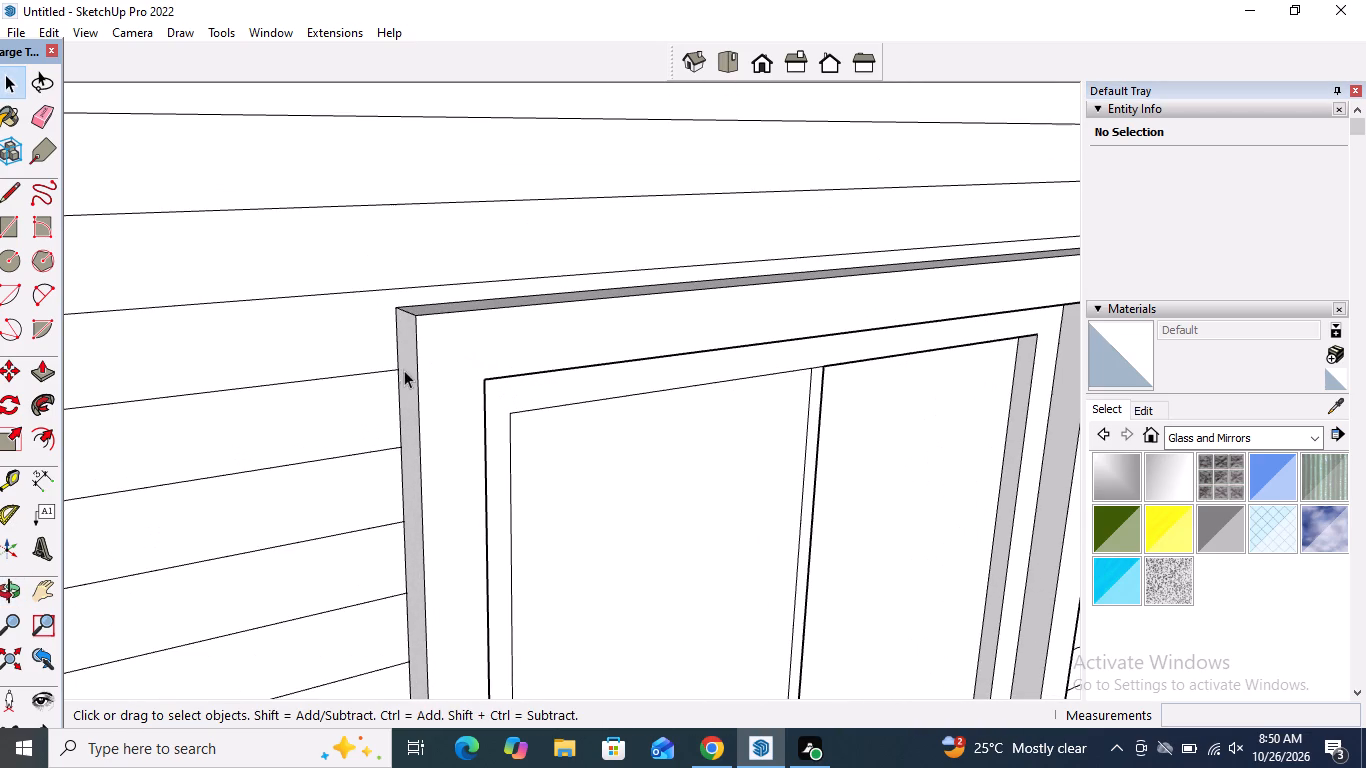
pyautogui.keyDown('ctrl'); pyautogui.doubleClick(414, 356); pyautogui.keyUp('ctrl')
pyautogui.keyDown('ctrl'); pyautogui.doubleClick(429, 353); pyautogui.keyUp('ctrl')
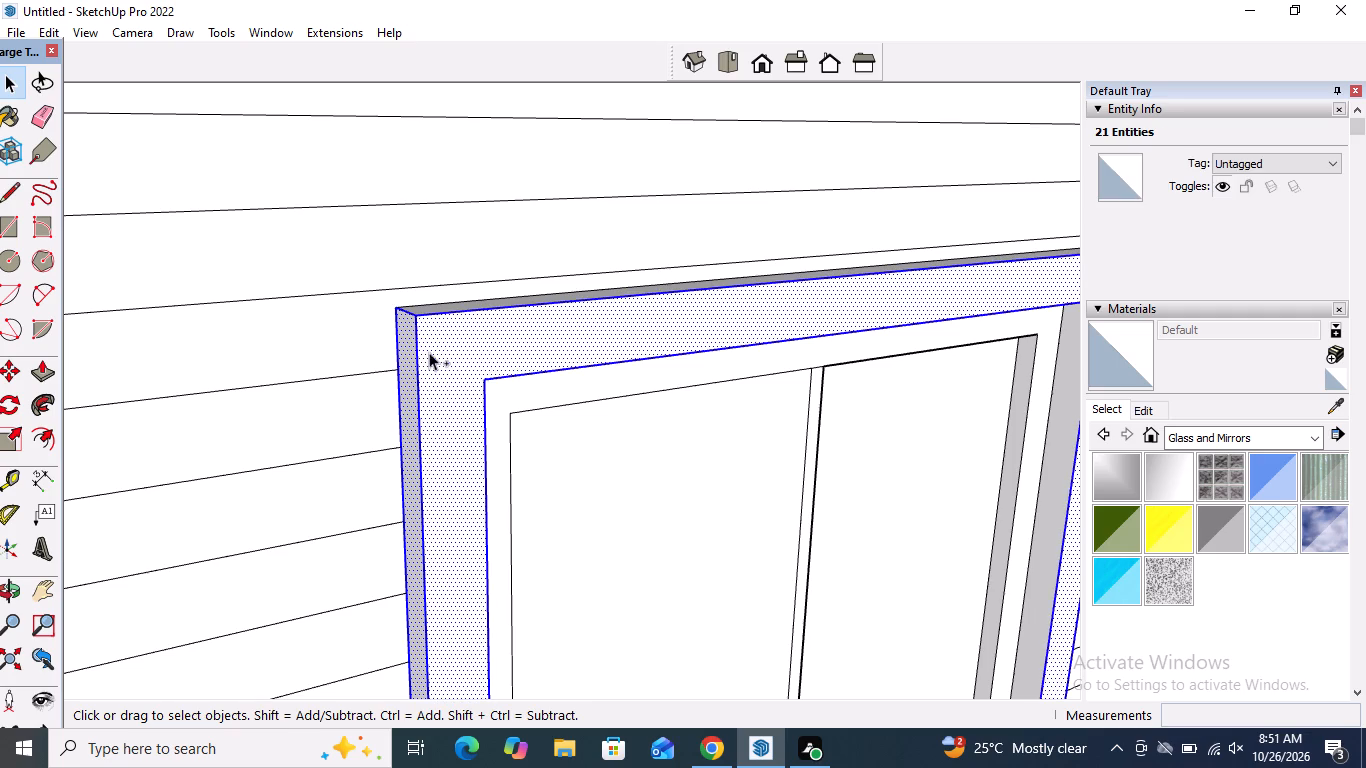
pyautogui.keyDown('ctrl'); pyautogui.moveTo(437, 317); pyautogui.dragTo(446, 347, button='middle'); pyautogui.keyUp('ctrl')
pyautogui.keyDown('ctrl'); pyautogui.scroll(3, 449, 338); pyautogui.keyUp('ctrl')
pyautogui.keyDown('ctrl'); pyautogui.doubleClick(449, 338); pyautogui.keyUp('ctrl')
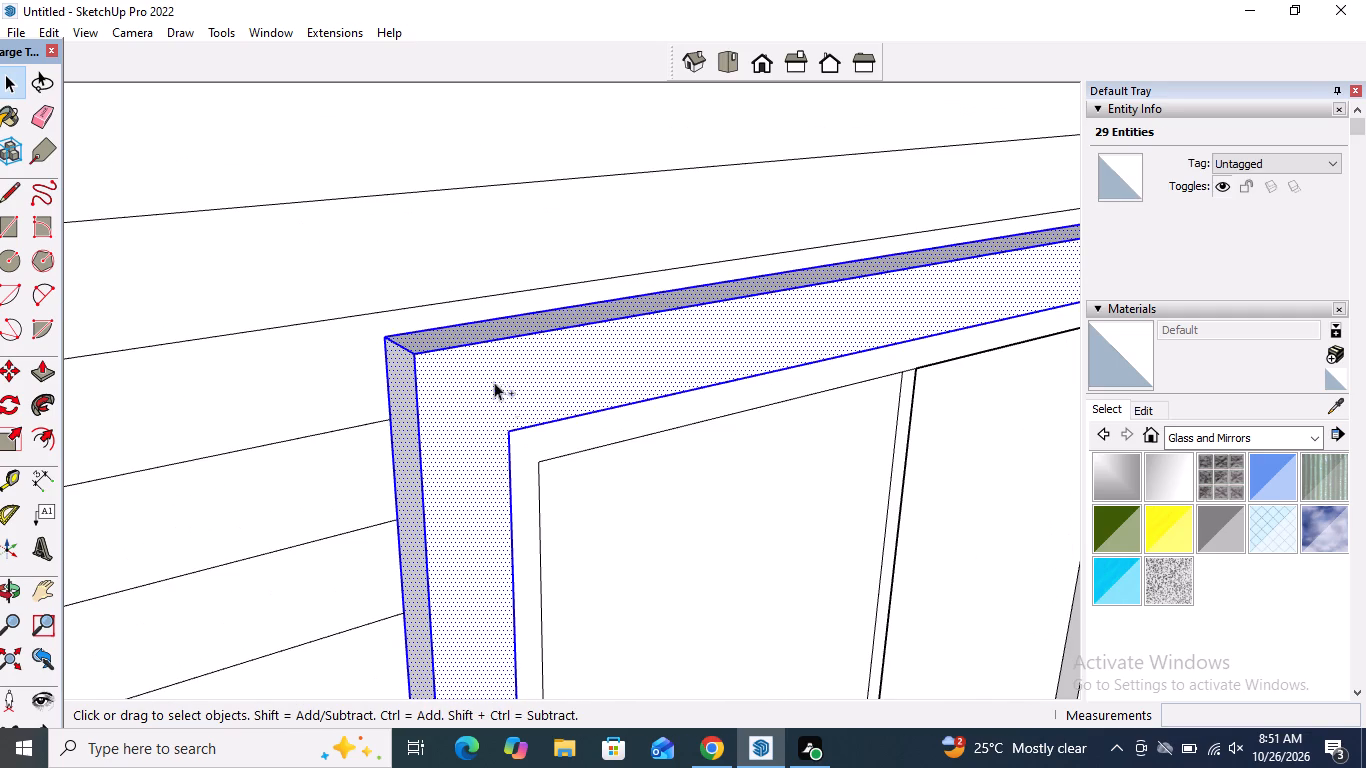
pyautogui.keyDown('ctrl'); pyautogui.doubleClick(538, 432); pyautogui.keyUp('ctrl')
# Add the middle-storey balcony door's two panels and the narrow centre strip between them, with their edges, to the selection.
pyautogui.scroll(-13, 445, 307)
pyautogui.scroll(3, 587, 456)
pyautogui.keyDown('ctrl'); pyautogui.doubleClick(569, 441); pyautogui.keyUp('ctrl')
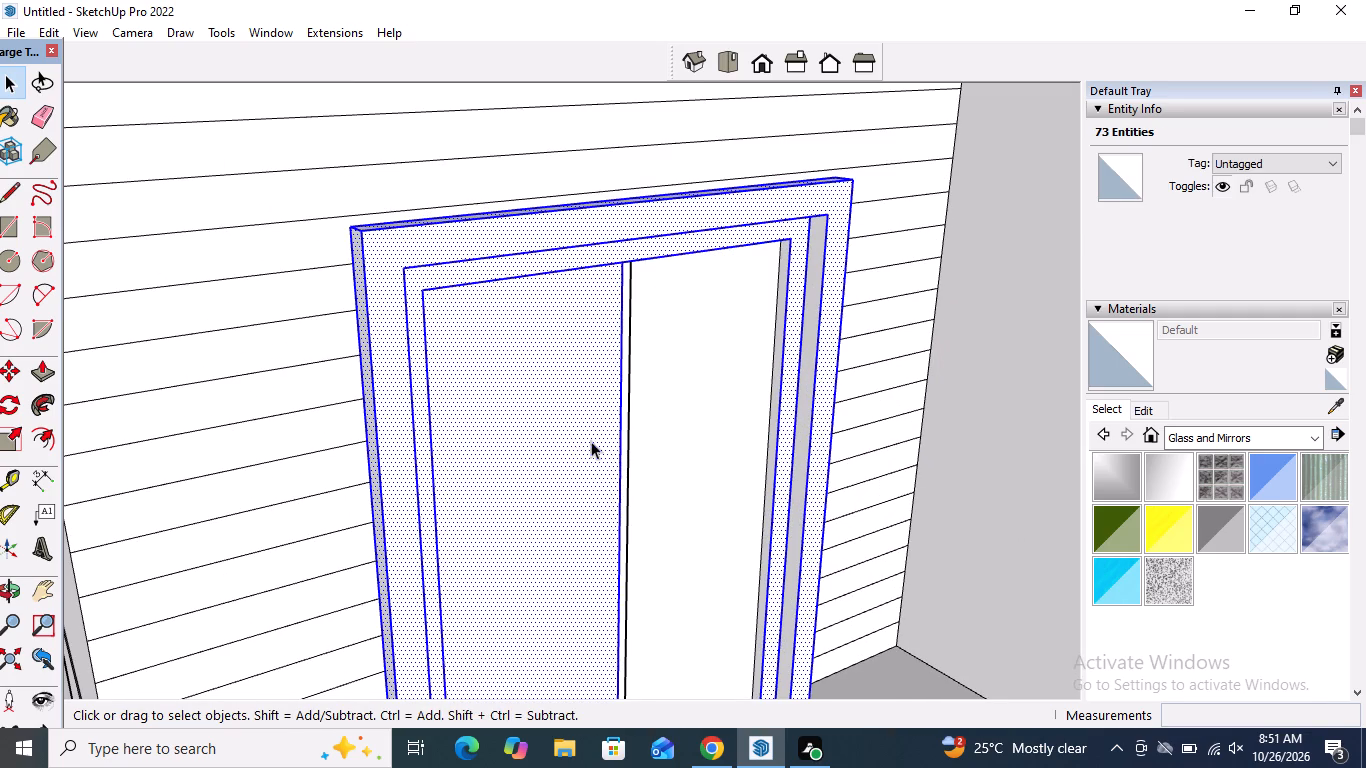
pyautogui.moveTo(592, 437); pyautogui.dragTo(227, 349, button='middle')
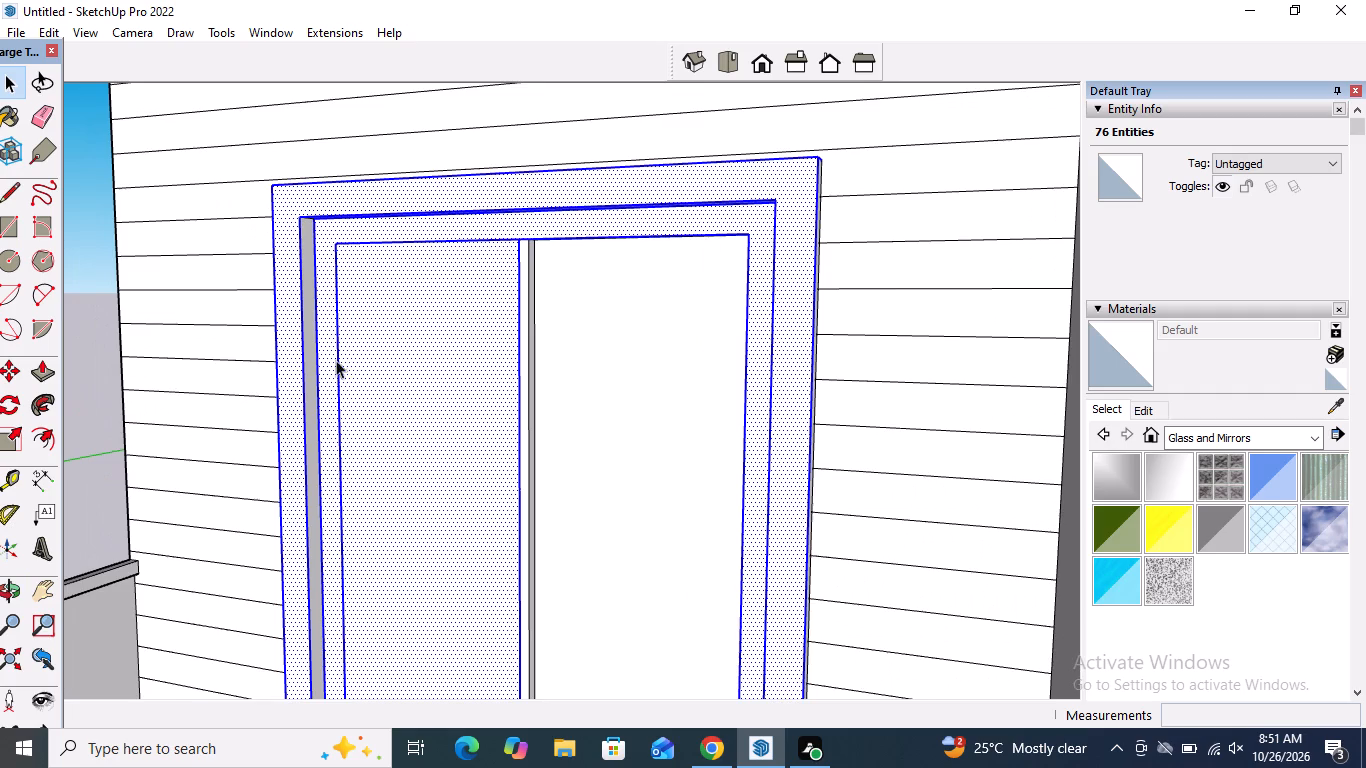
pyautogui.scroll(4, 589, 371)
pyautogui.keyDown('ctrl'); pyautogui.doubleClick(589, 367); pyautogui.keyUp('ctrl')
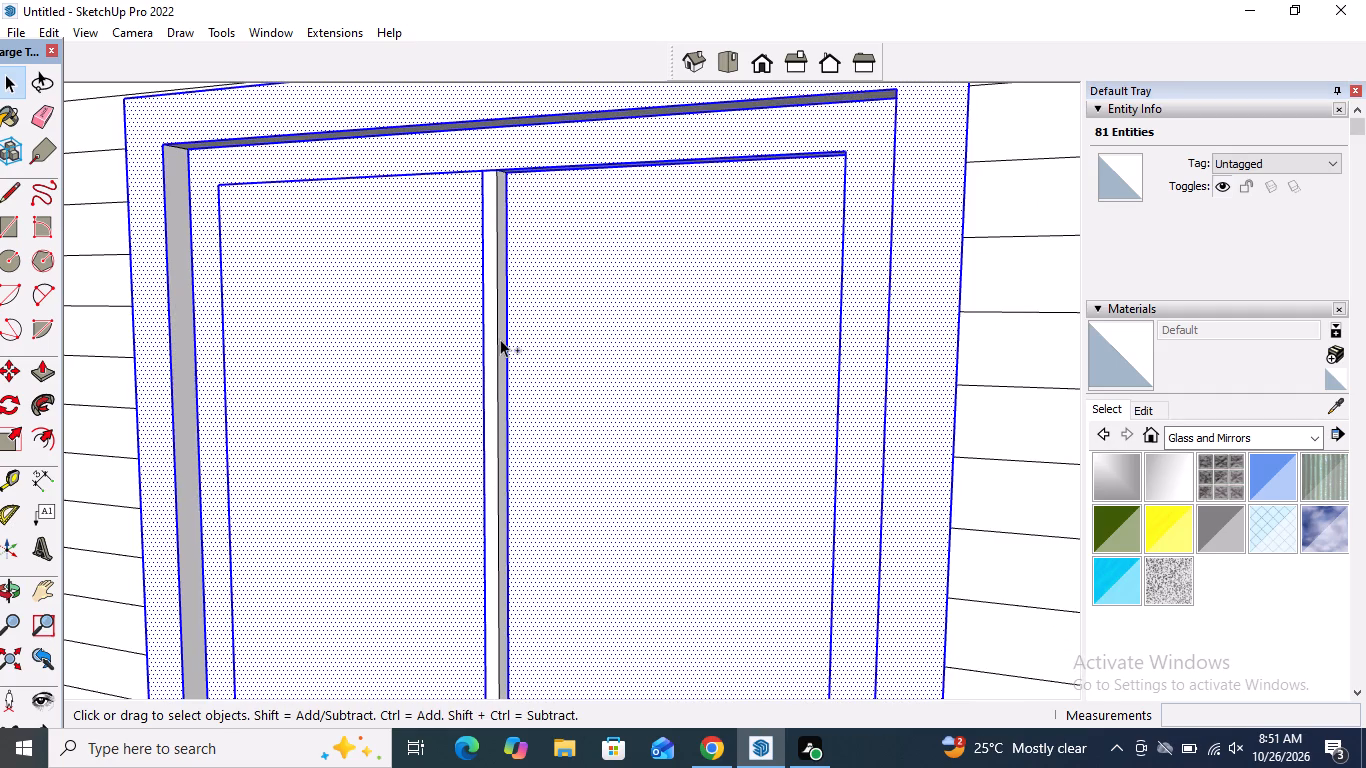
pyautogui.keyDown('ctrl'); pyautogui.doubleClick(500, 337); pyautogui.keyUp('ctrl')
pyautogui.keyDown('ctrl'); pyautogui.doubleClick(494, 335); pyautogui.keyUp('ctrl')
pyautogui.keyDown('ctrl'); pyautogui.scroll(-5, 569, 319); pyautogui.keyUp('ctrl')
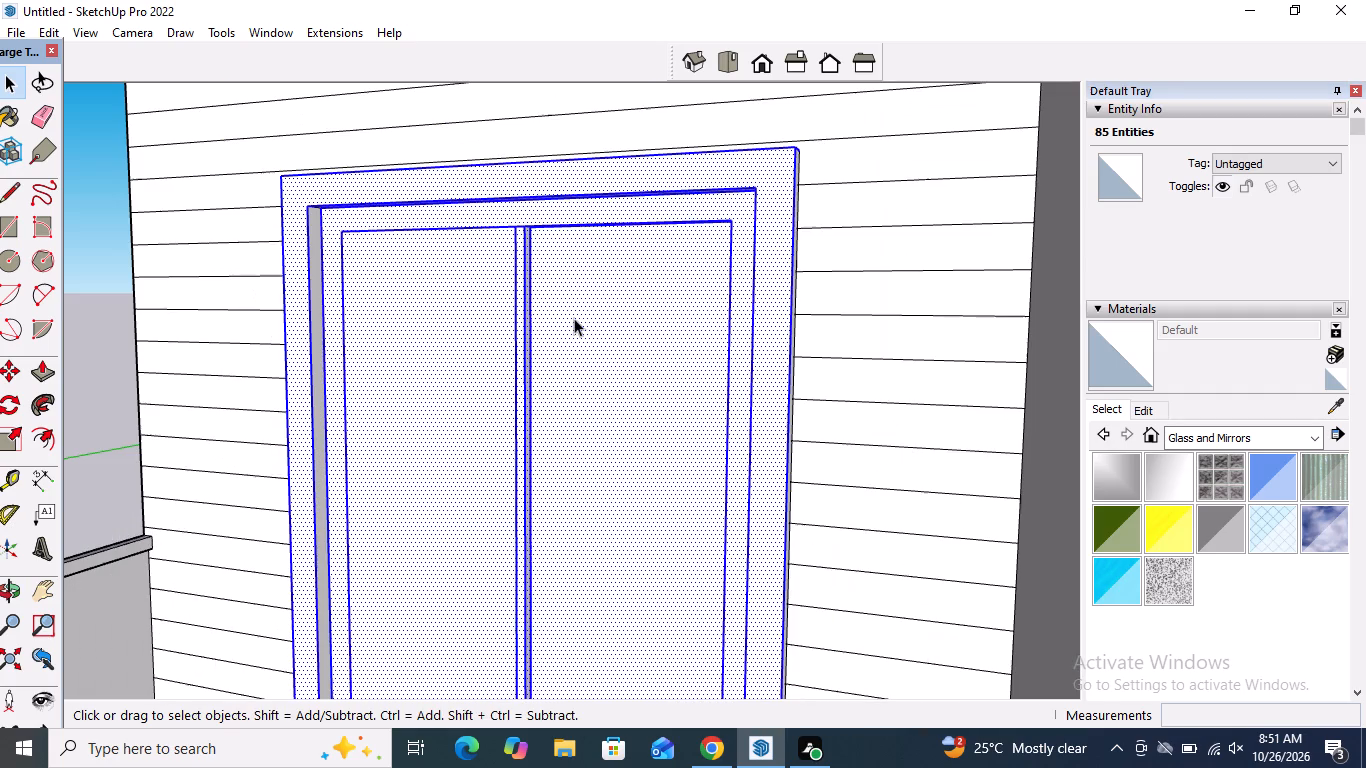
# Add the door casing's remaining outer side face and the thin threshold strip below the recessed panel to the selection.
pyautogui.moveTo(759, 196); pyautogui.dragTo(686, 209, button='middle')
pyautogui.scroll(7, 771, 188)
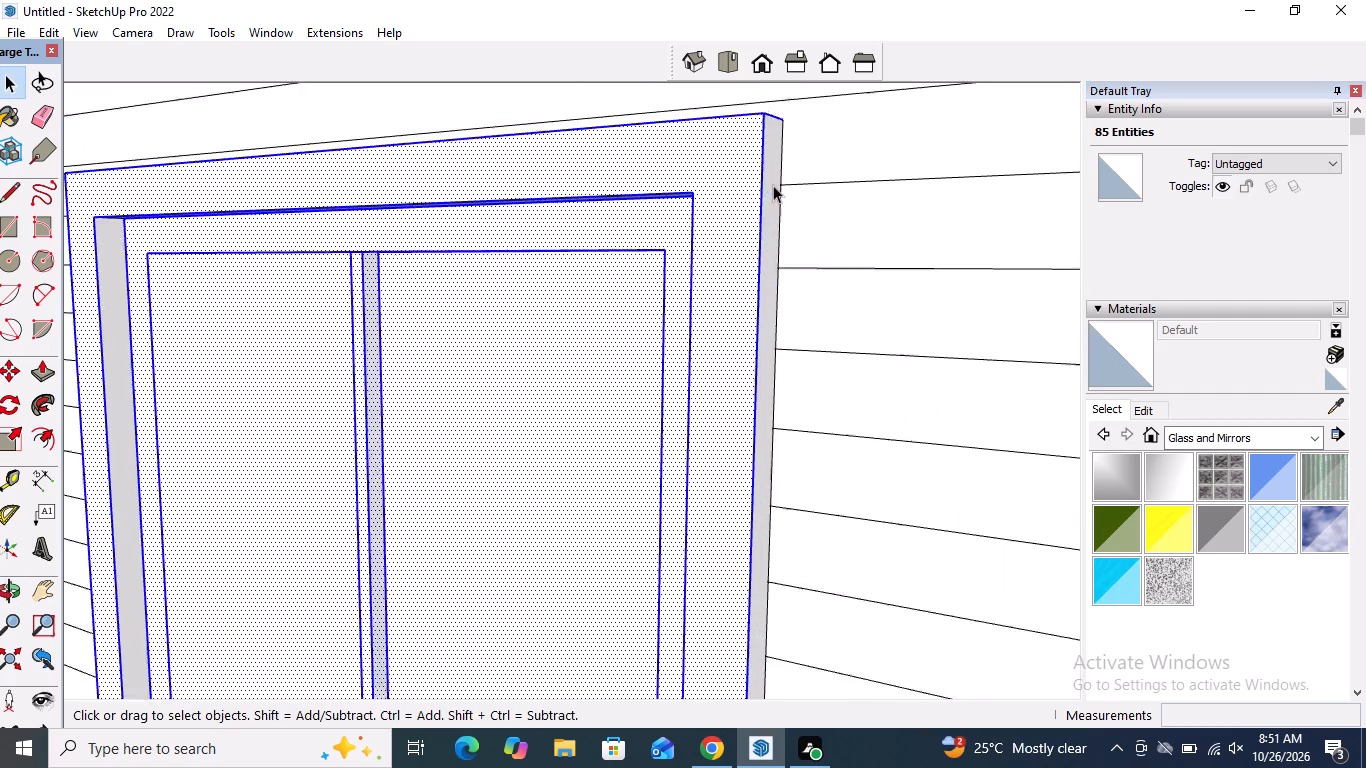
pyautogui.scroll(2, 773, 185)
pyautogui.keyDown('ctrl'); pyautogui.doubleClick(773, 183); pyautogui.keyUp('ctrl')
pyautogui.scroll(-6, 806, 323)
pyautogui.moveTo(740, 201); pyautogui.dragTo(740, 254, button='middle')
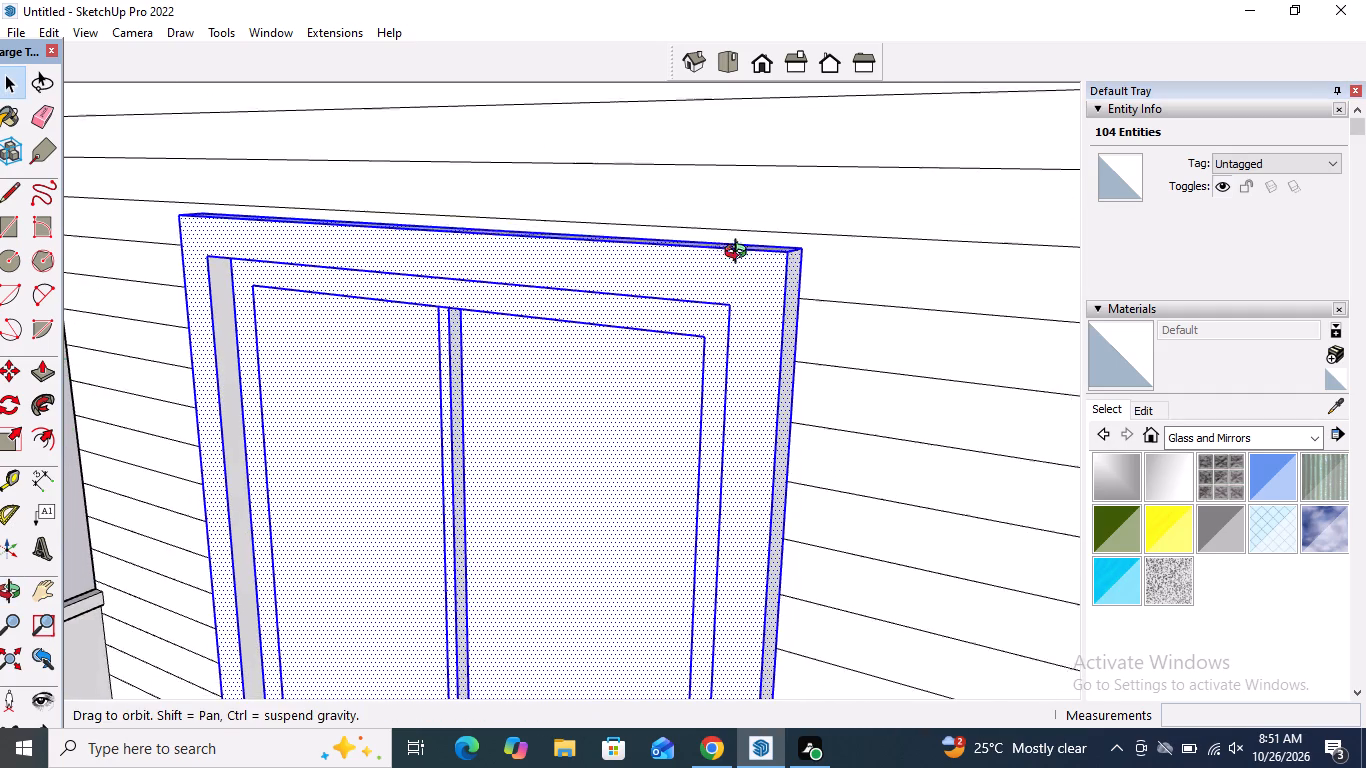
pyautogui.moveTo(740, 254); pyautogui.dragTo(746, 286, button='middle')
pyautogui.scroll(-13, 787, 207)
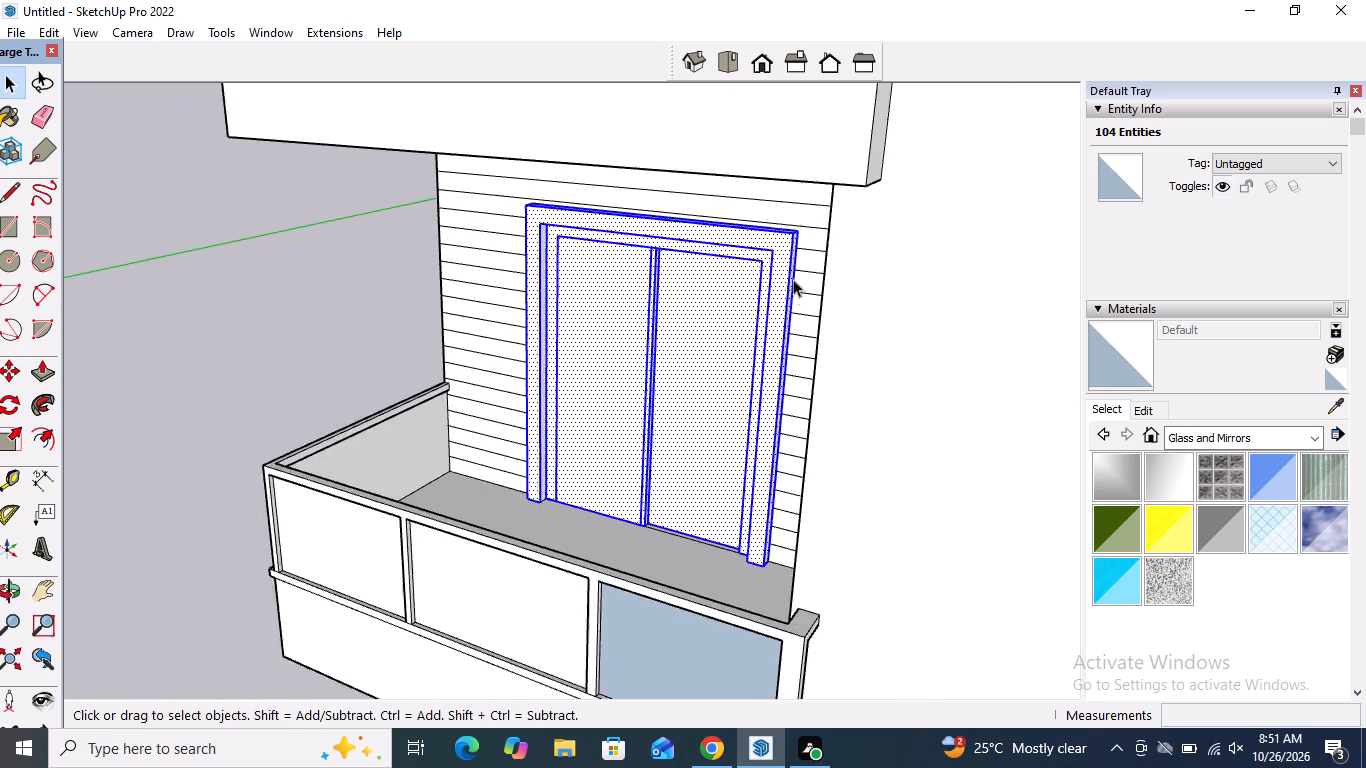
pyautogui.scroll(-2, 793, 279)
pyautogui.scroll(-1, 695, 424)
pyautogui.scroll(14, 650, 472)
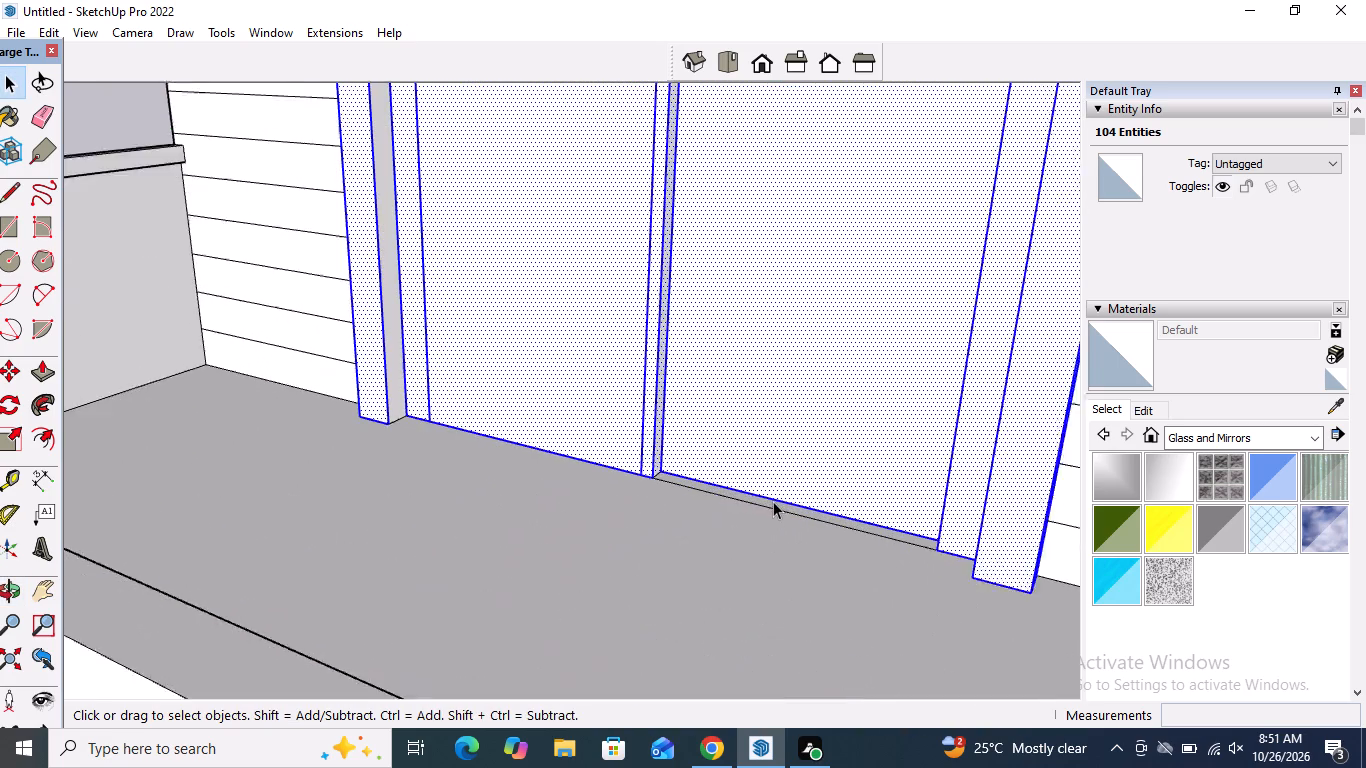
pyautogui.scroll(5, 775, 501)
pyautogui.keyDown('ctrl'); pyautogui.doubleClick(772, 503); pyautogui.keyUp('ctrl')
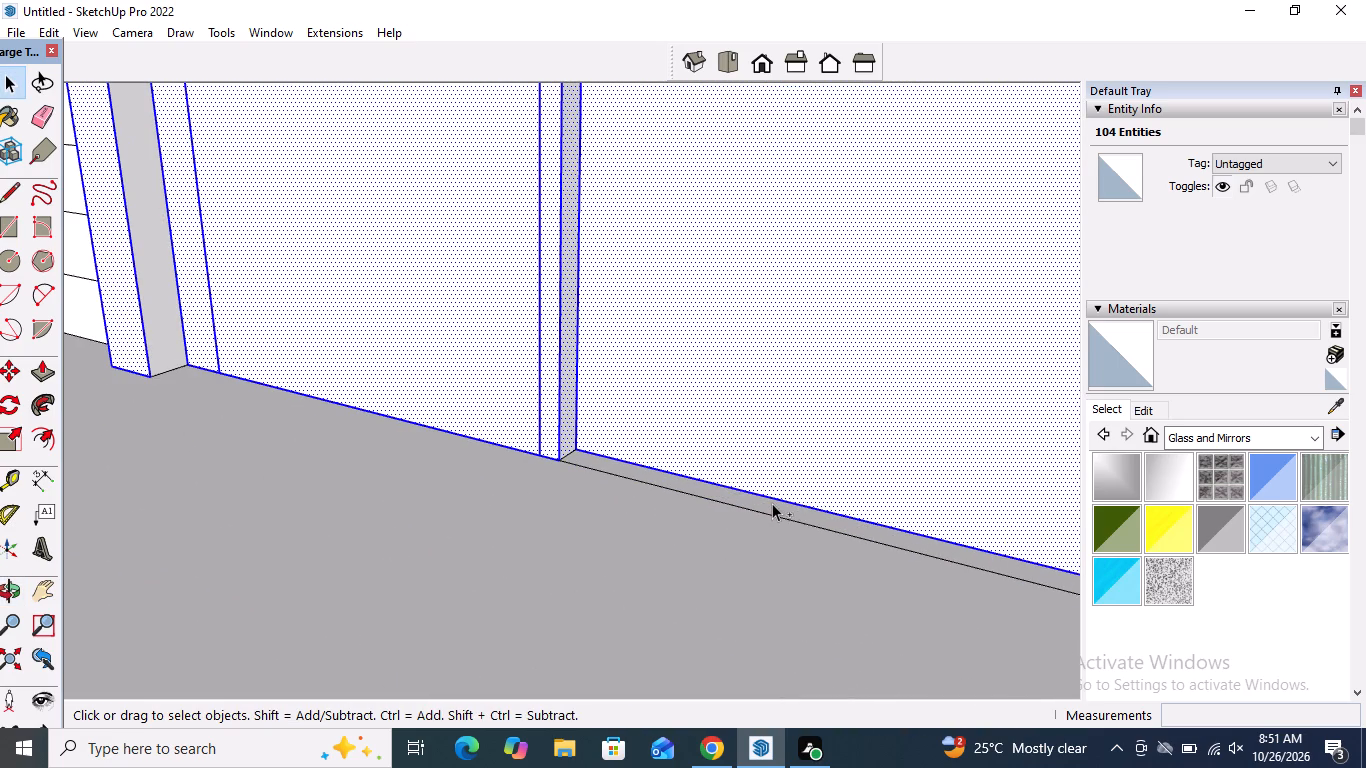
pyautogui.scroll(-6, 885, 447)
pyautogui.scroll(-19, 772, 475)
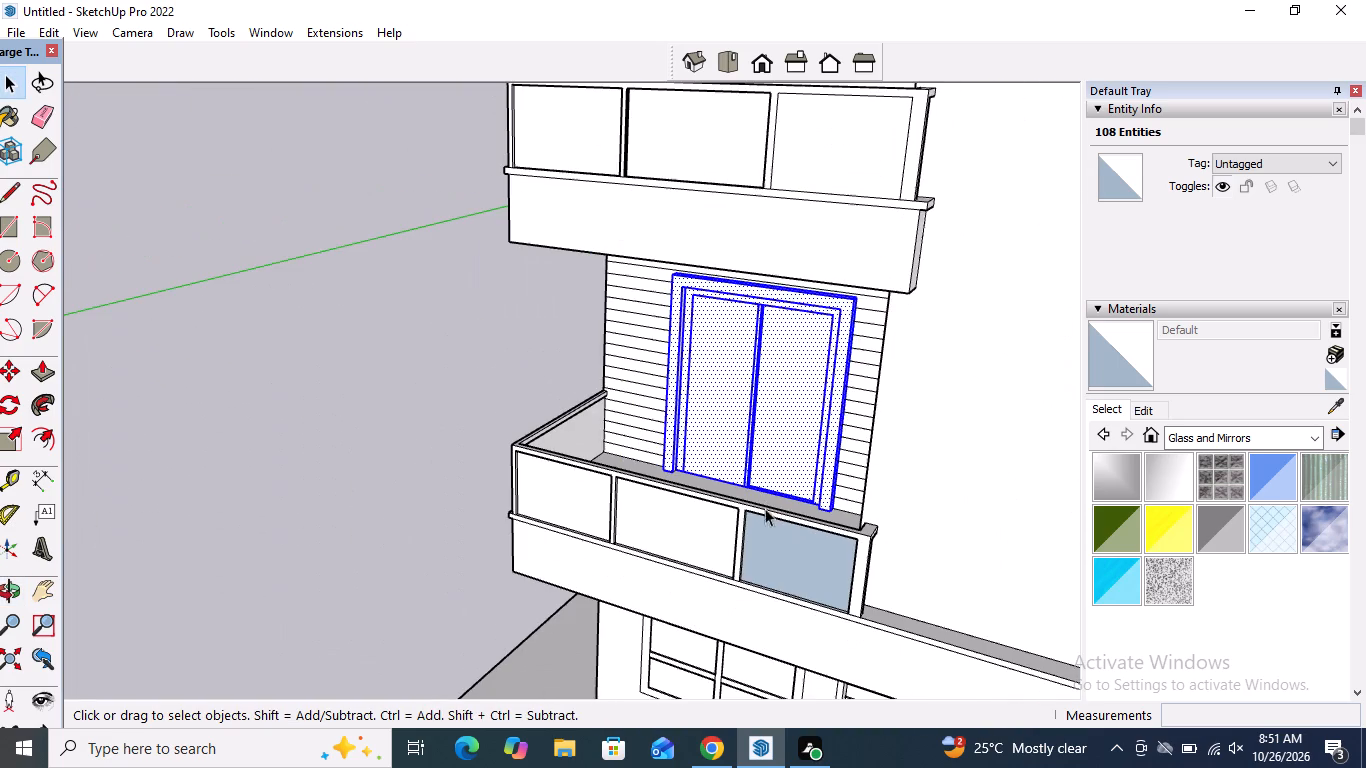
# Copy the selected door about 11' 3 3/4" straight up to the top-storey balcony, matching the two balcony ledge corners, and deselect it.
pyautogui.moveTo(585, 489); pyautogui.dragTo(1051, 507, button='middle')
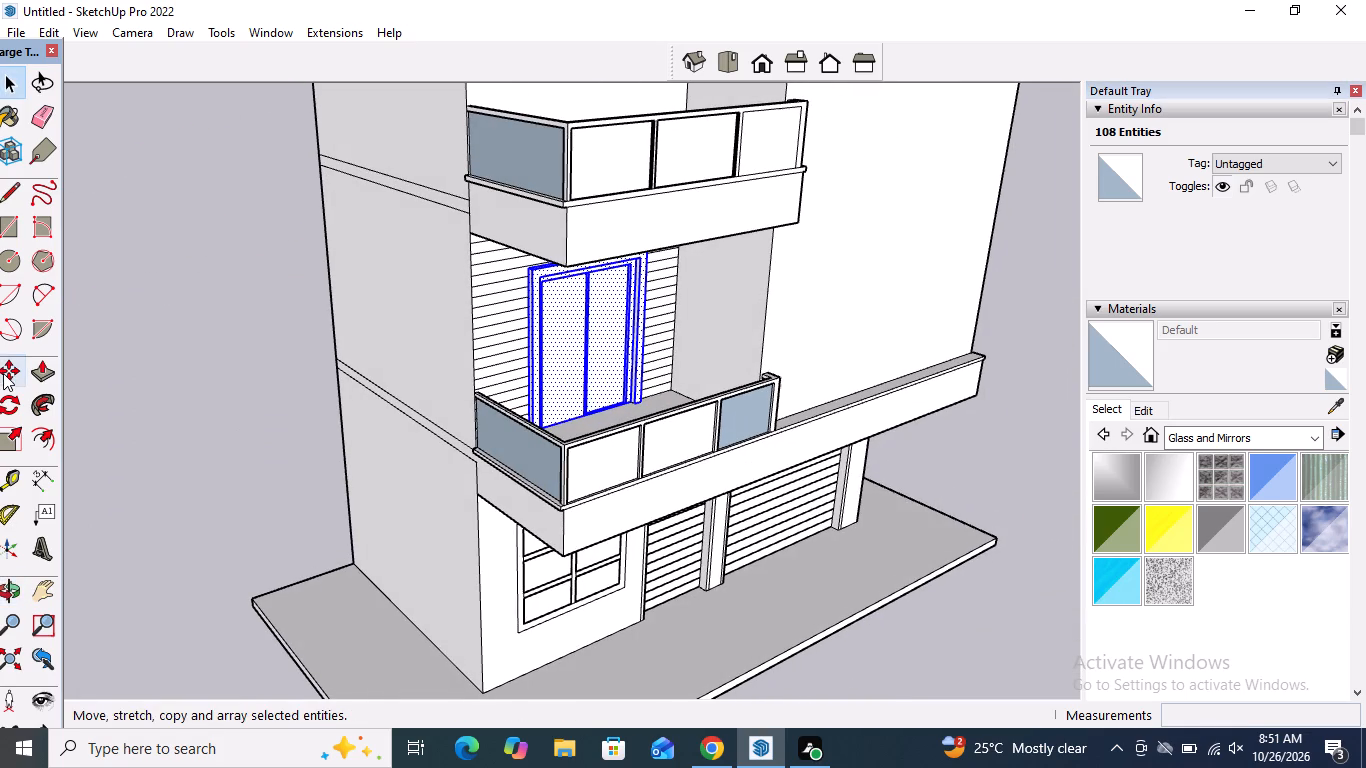
pyautogui.click(3, 371)
pyautogui.scroll(4, 397, 419)
pyautogui.scroll(5, 456, 510)
pyautogui.scroll(5, 566, 458)
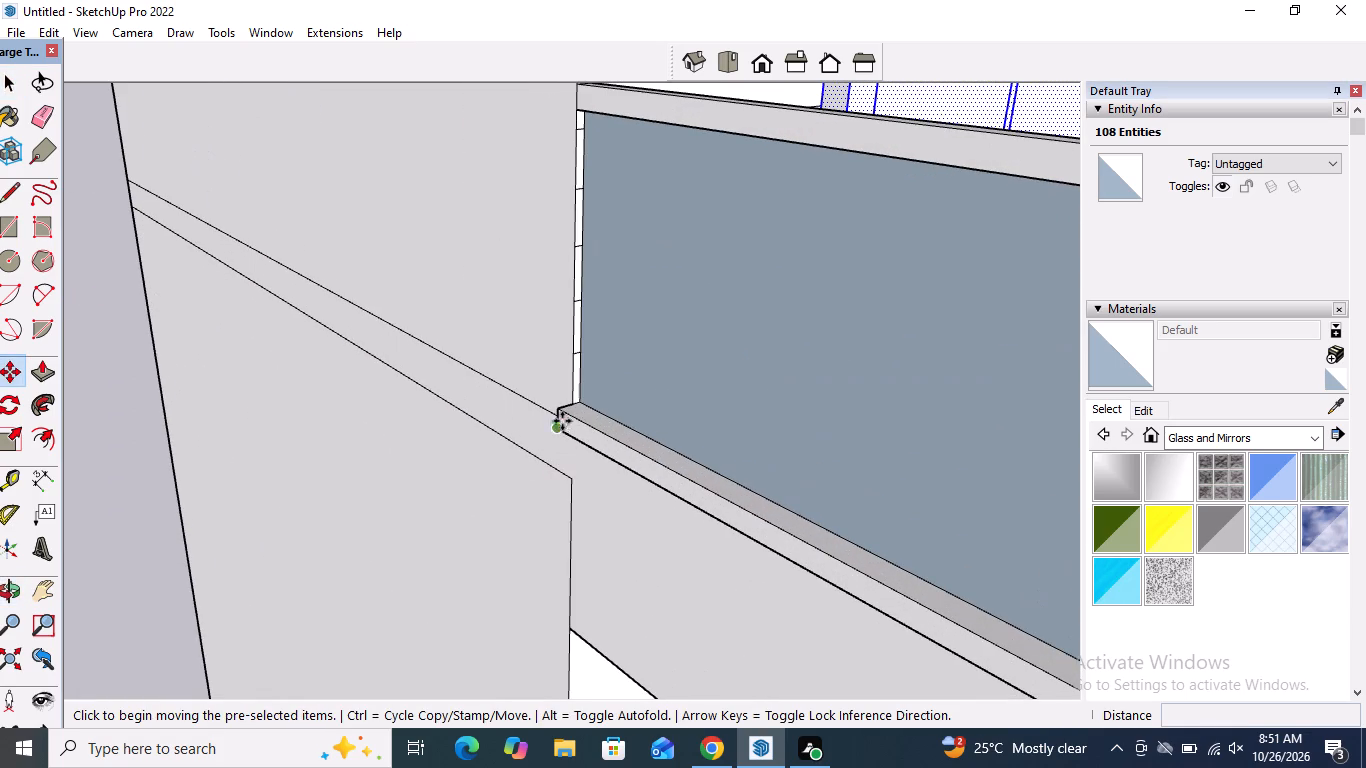
pyautogui.click(557, 405)
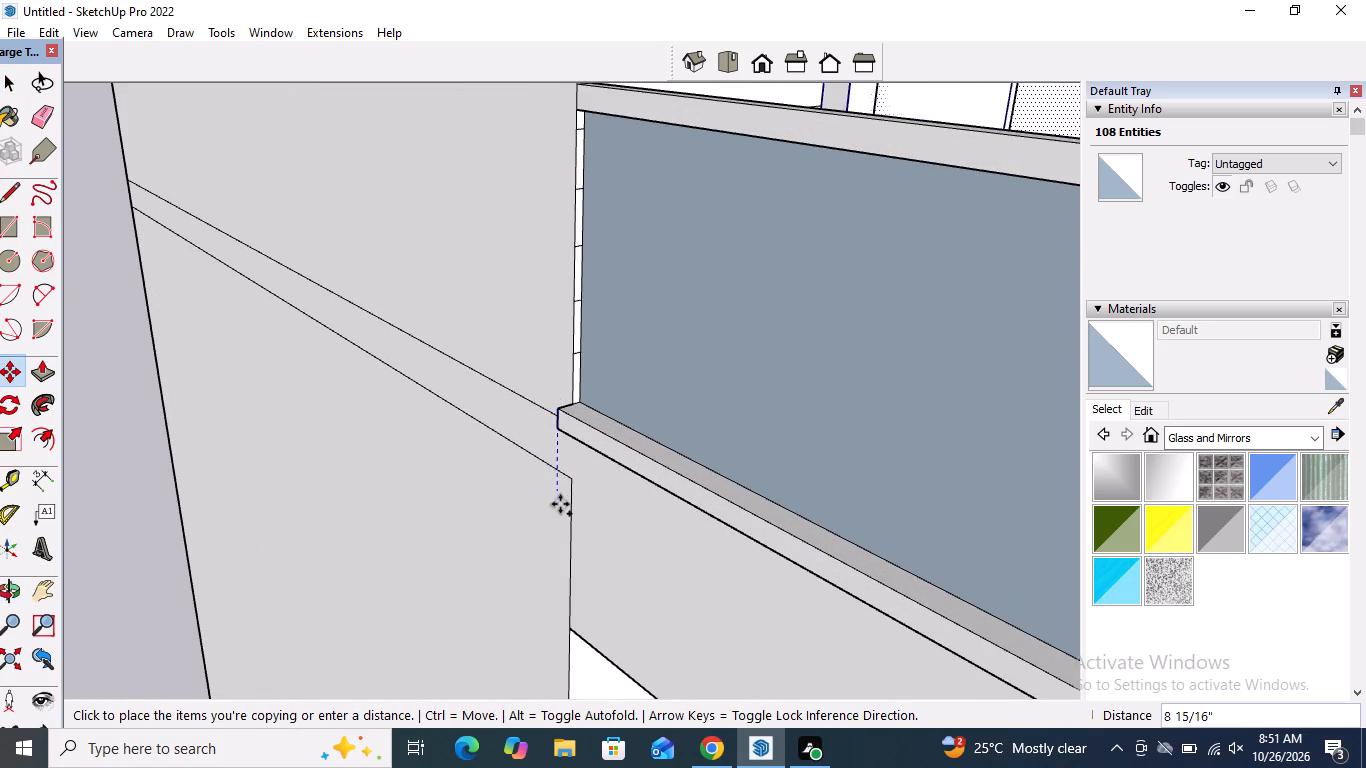
pyautogui.scroll(-18, 560, 510)
pyautogui.scroll(-3, 560, 517)
pyautogui.scroll(2, 556, 287)
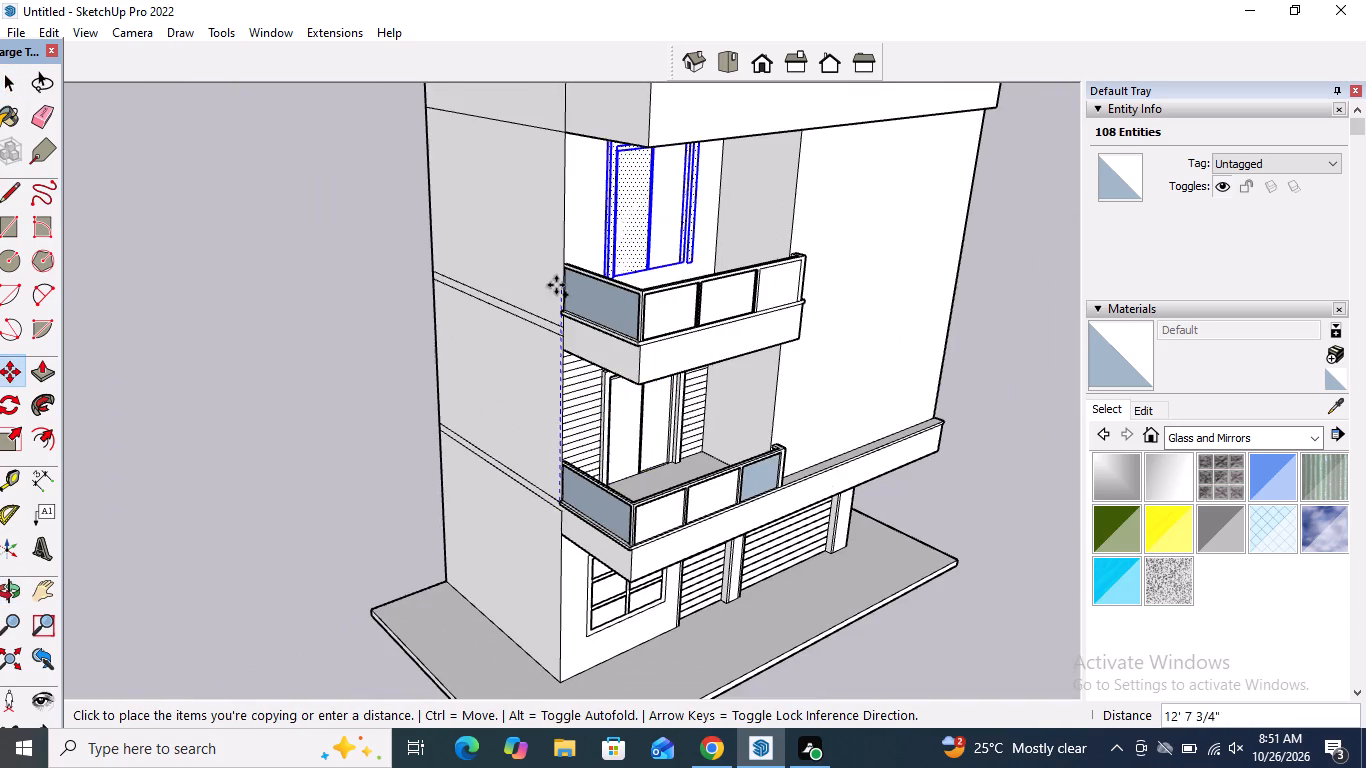
pyautogui.scroll(3, 556, 285)
pyautogui.scroll(20, 559, 306)
pyautogui.scroll(2, 559, 306)
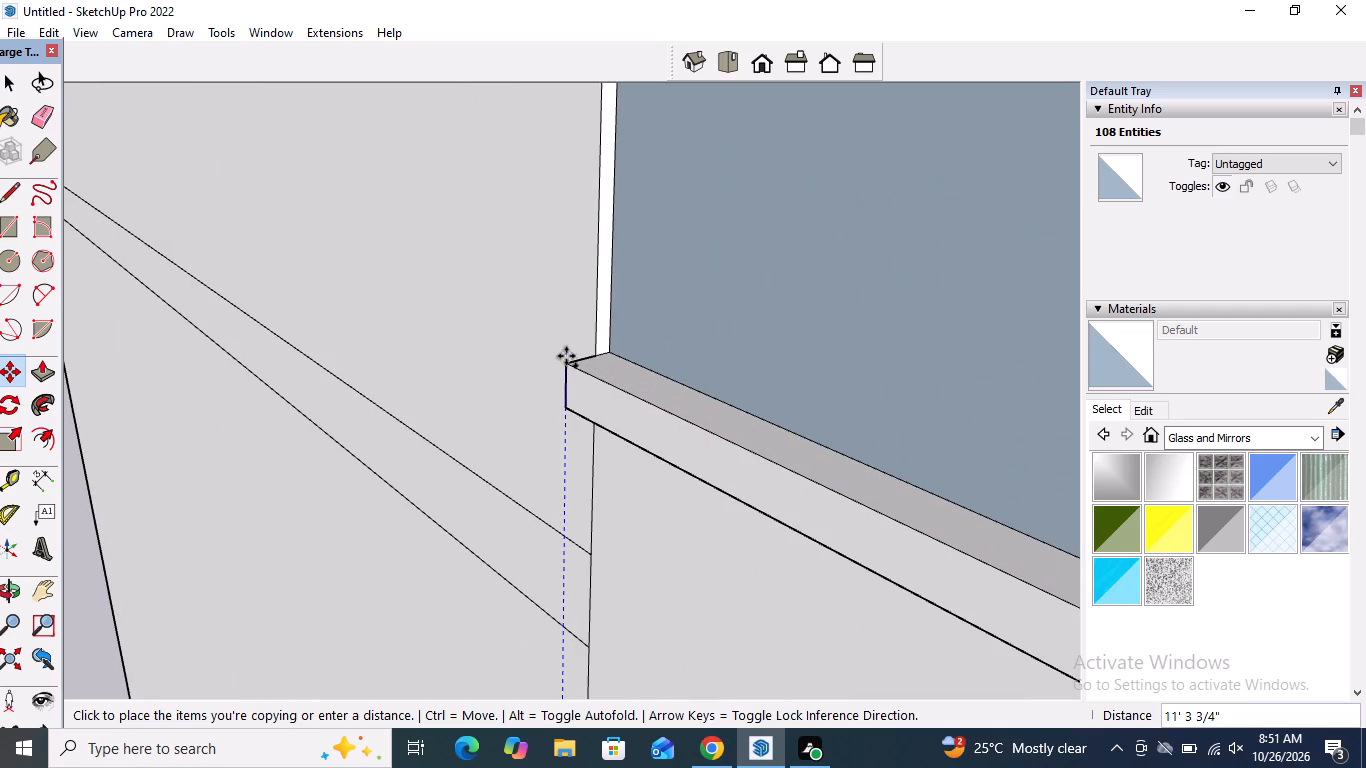
pyautogui.click(566, 363)
pyautogui.press('space')
pyautogui.scroll(-10, 469, 262)
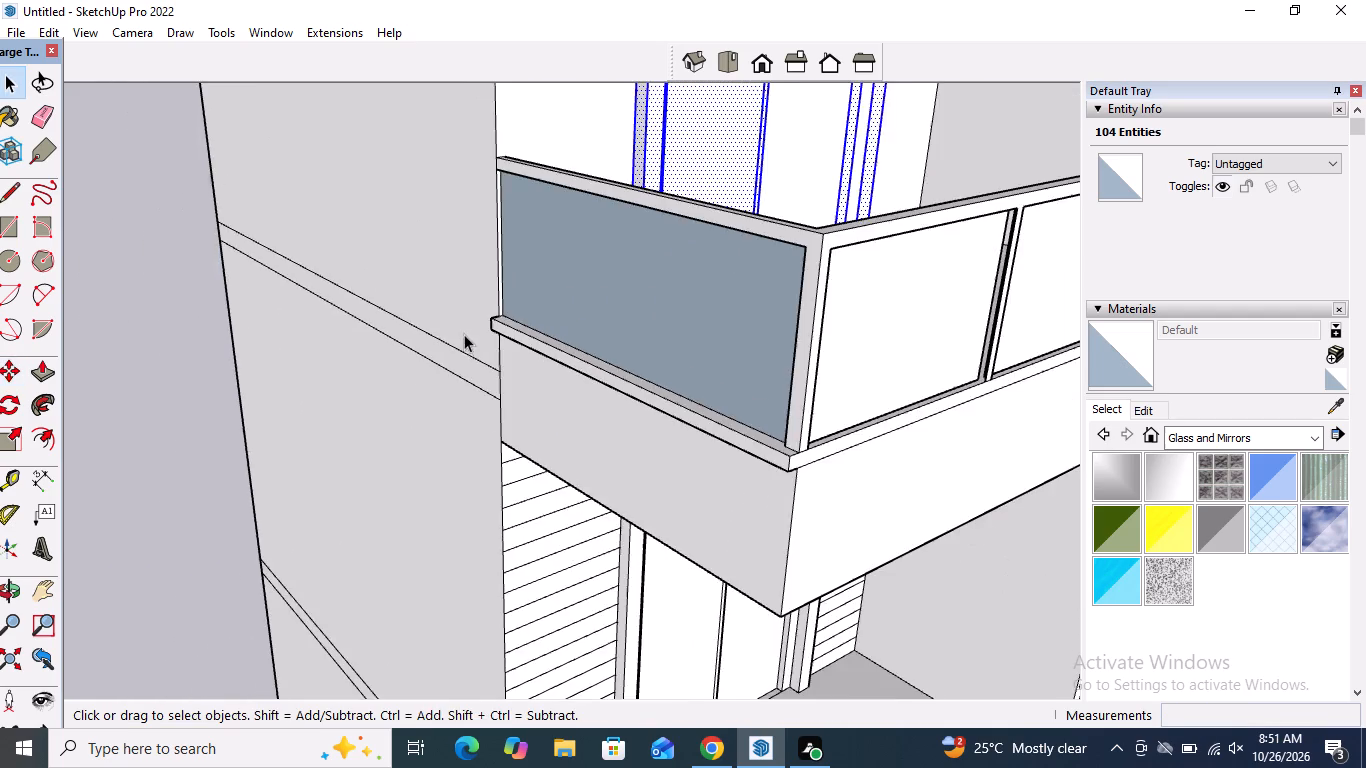
pyautogui.scroll(-20, 464, 334)
pyautogui.scroll(-2, 464, 334)
pyautogui.moveTo(684, 368); pyautogui.dragTo(360, 273, button='middle')
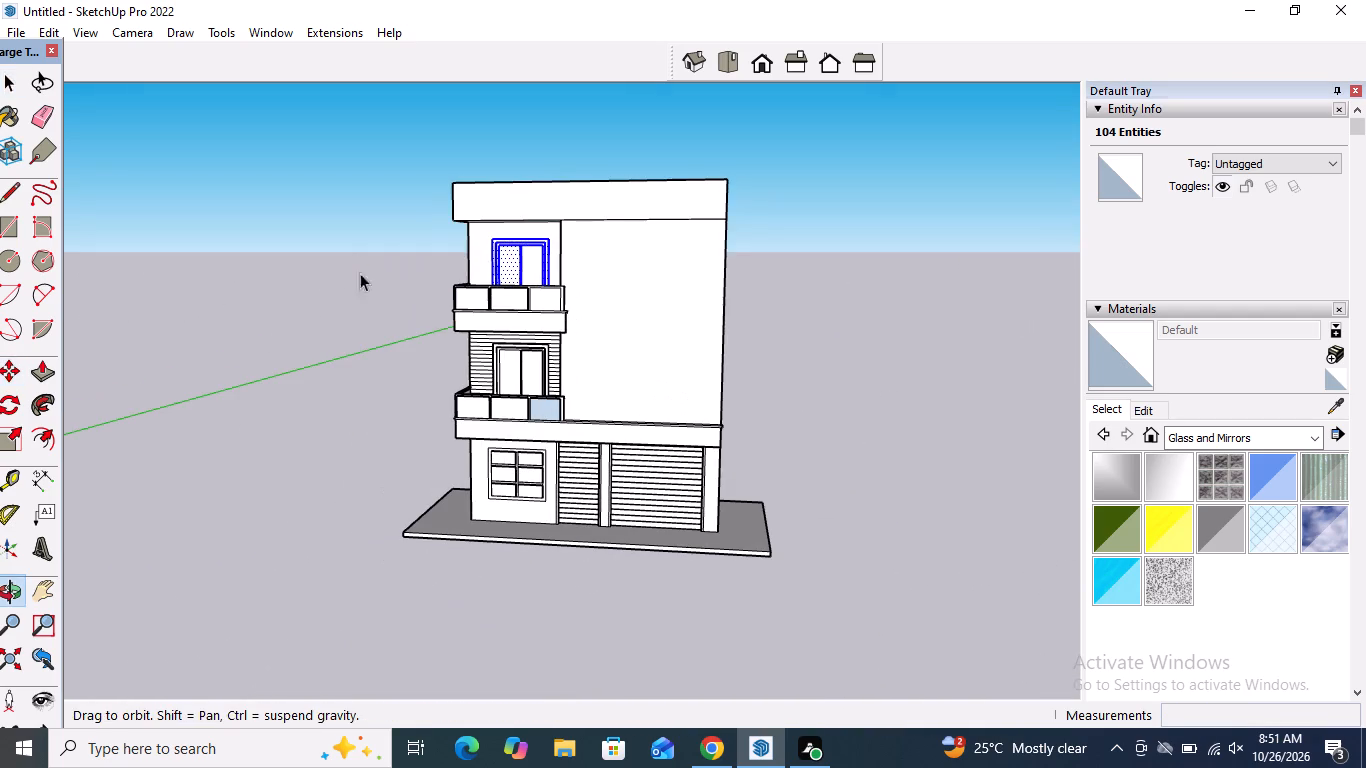
pyautogui.click(914, 309)
# Outline a ceiling panel under the roof overhang with a line from the wall corner parallel to the front edge and a 5' 4 5/8" return to the back wall.
pyautogui.scroll(1, 560, 384)
pyautogui.moveTo(559, 380); pyautogui.dragTo(618, 394, button='middle')
pyautogui.scroll(5, 524, 269)
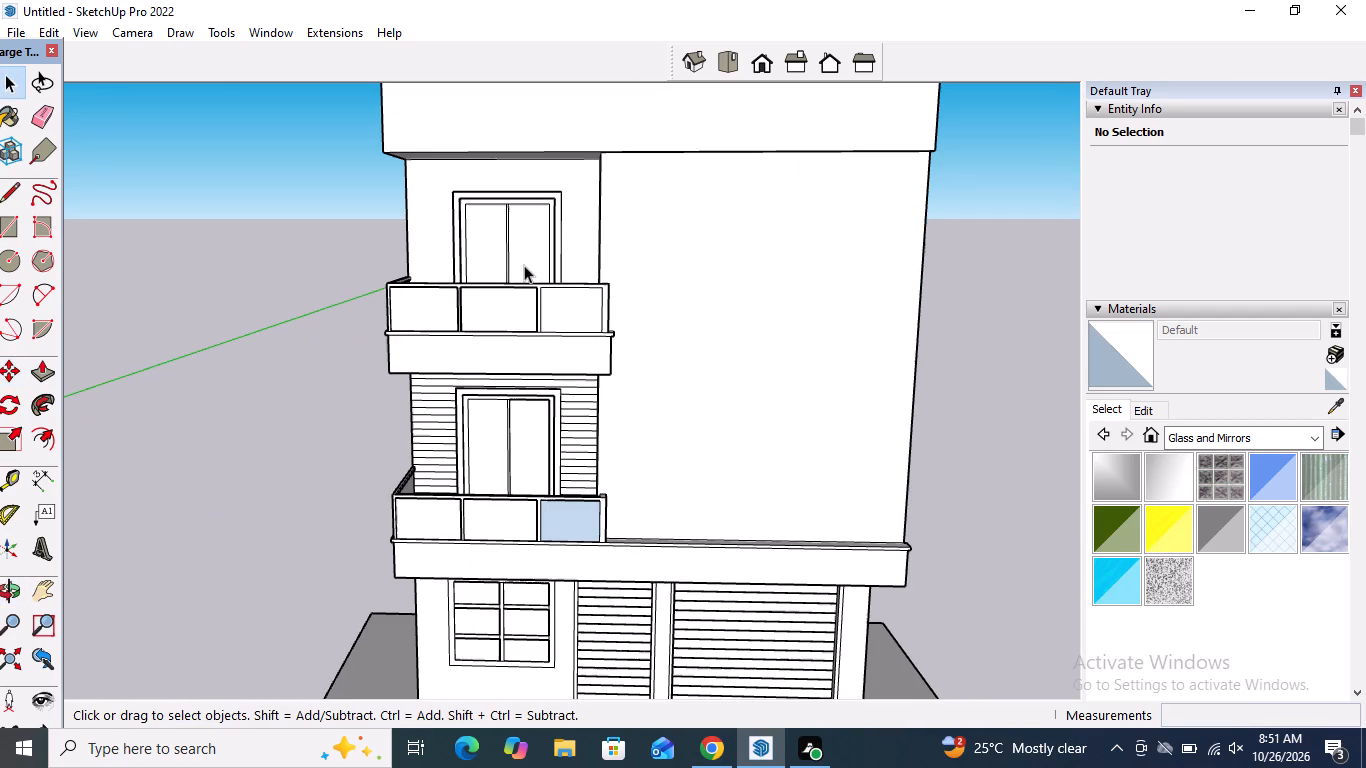
pyautogui.moveTo(524, 262); pyautogui.dragTo(545, 105, button='middle')
pyautogui.moveTo(510, 303); pyautogui.dragTo(509, 275, button='middle')
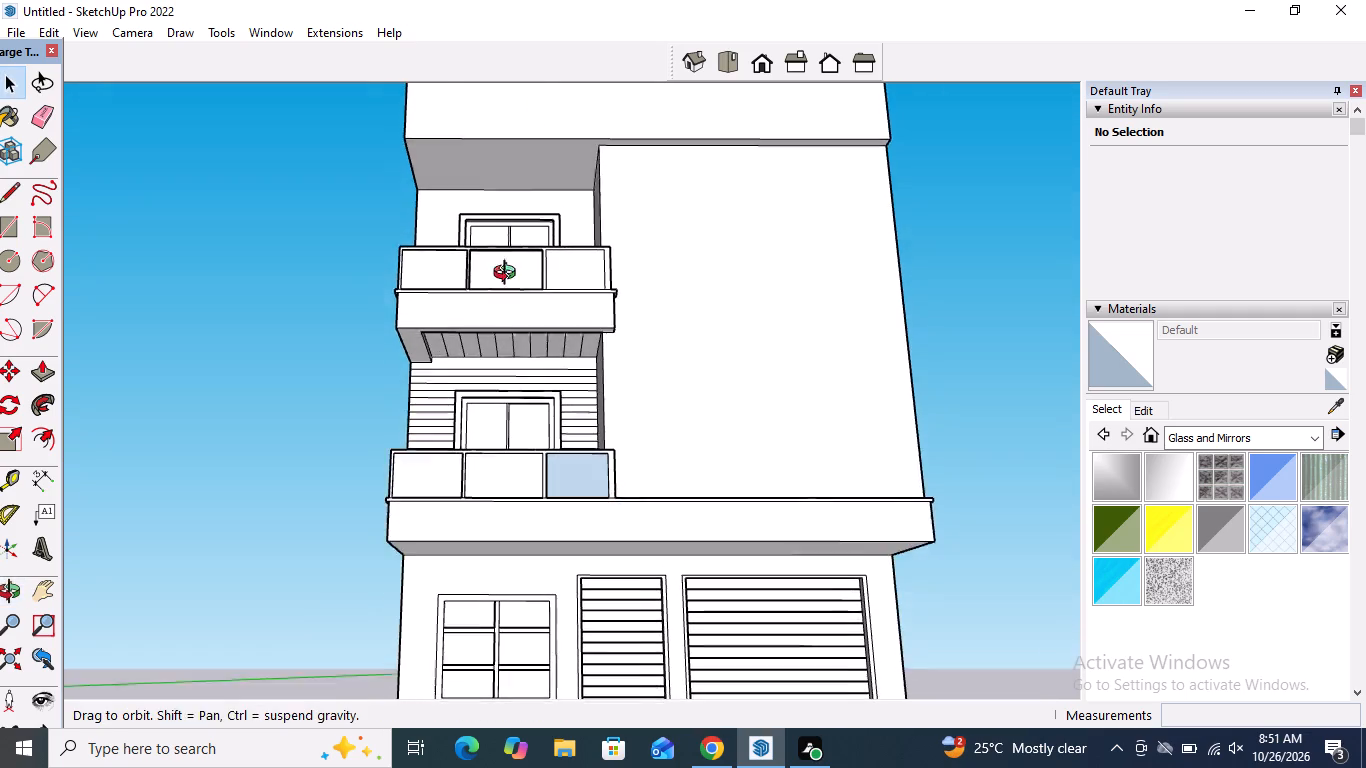
pyautogui.moveTo(509, 275); pyautogui.dragTo(521, 201, button='middle')
pyautogui.scroll(6, 517, 124)
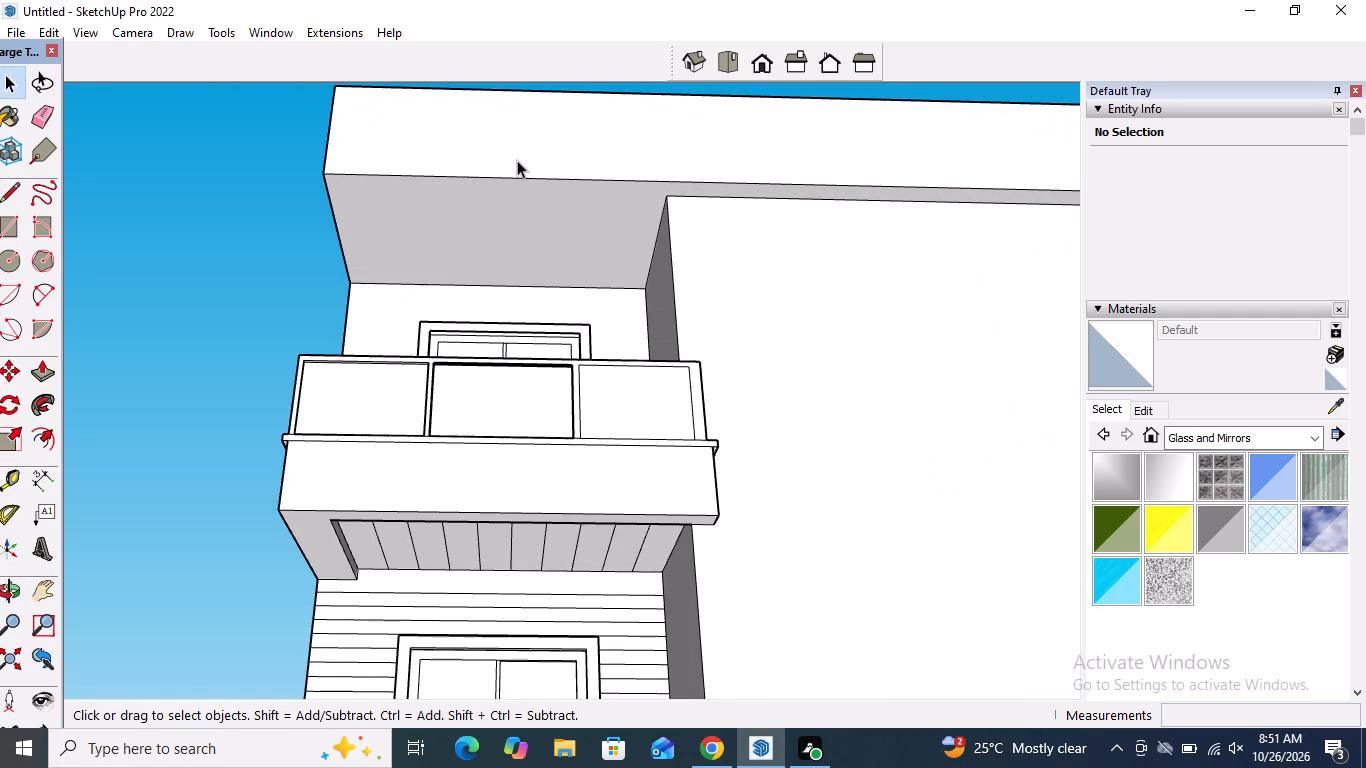
pyautogui.moveTo(517, 158); pyautogui.dragTo(539, 72, button='middle')
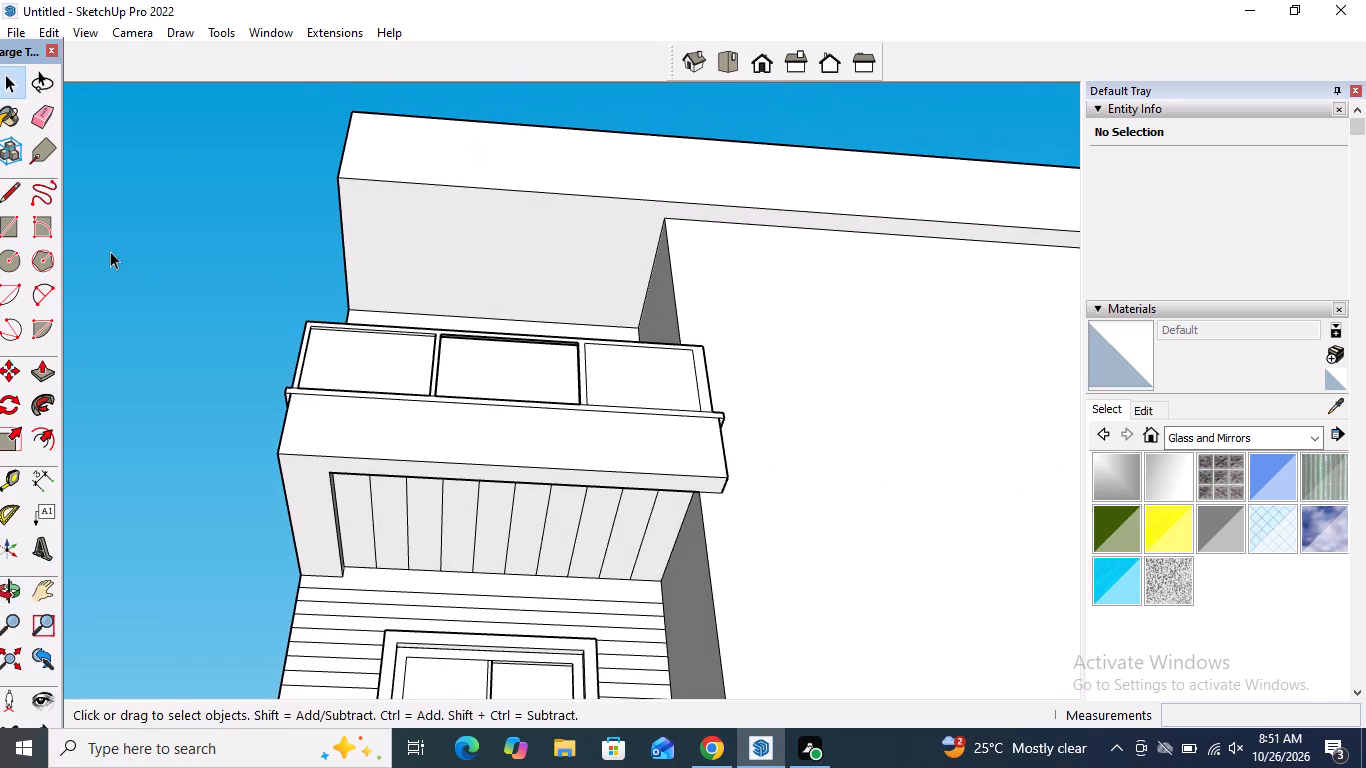
pyautogui.click(14, 196)
pyautogui.scroll(2, 781, 217)
pyautogui.click(637, 217)
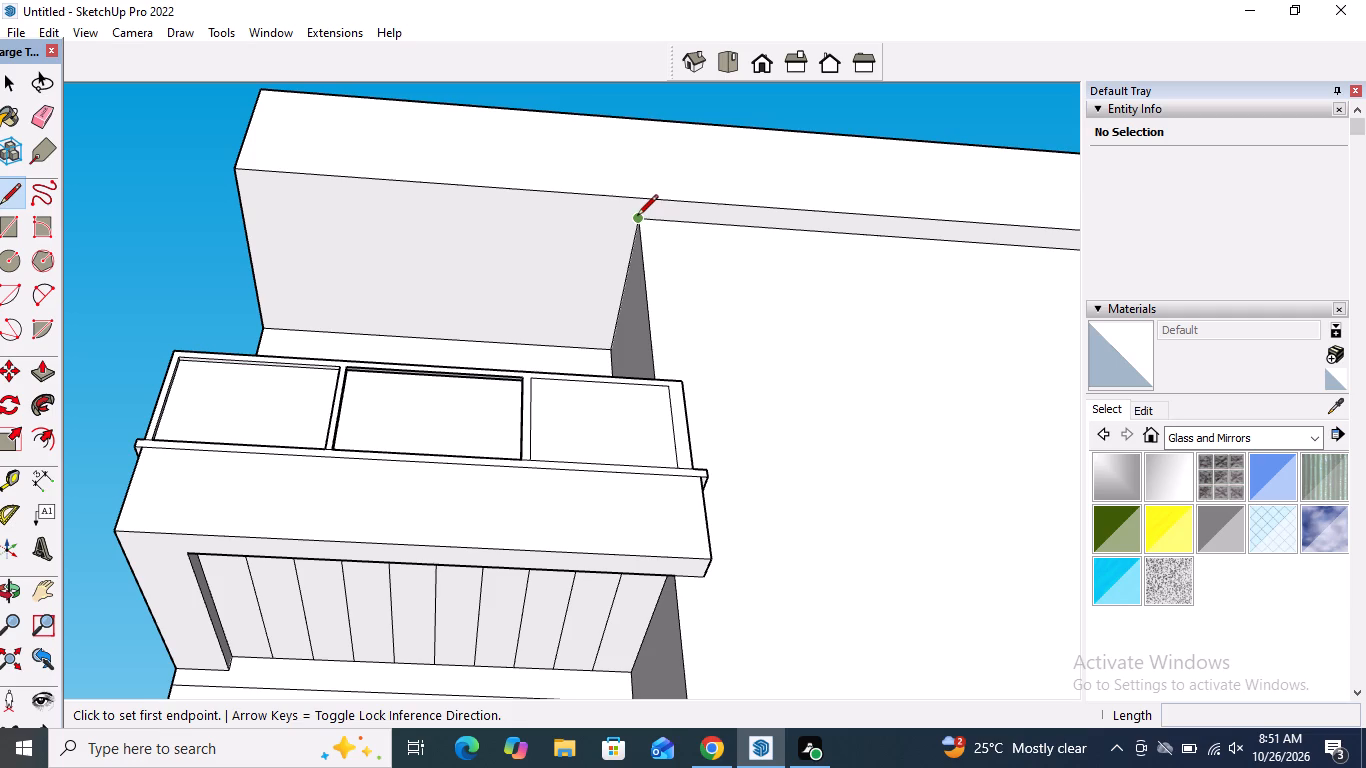
pyautogui.click(286, 202)
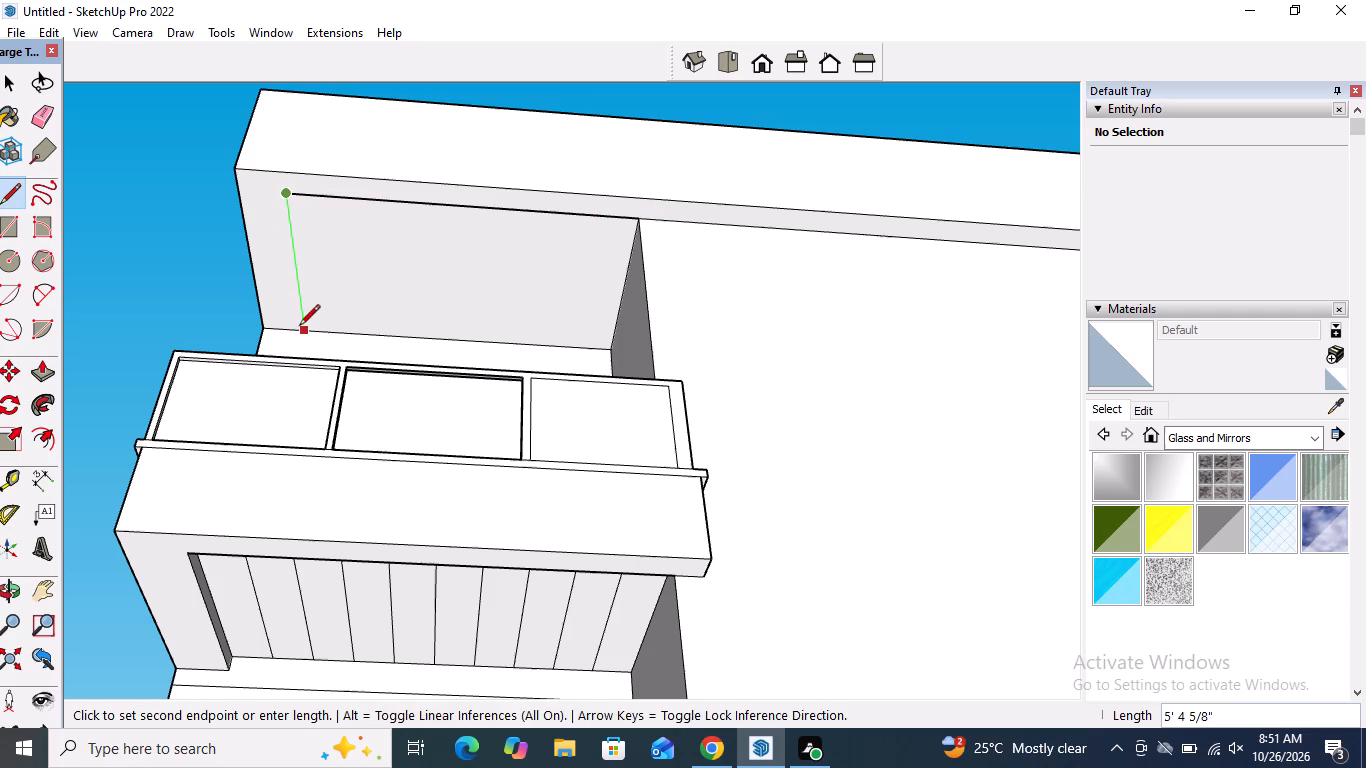
pyautogui.click(306, 332)
pyautogui.press('space')
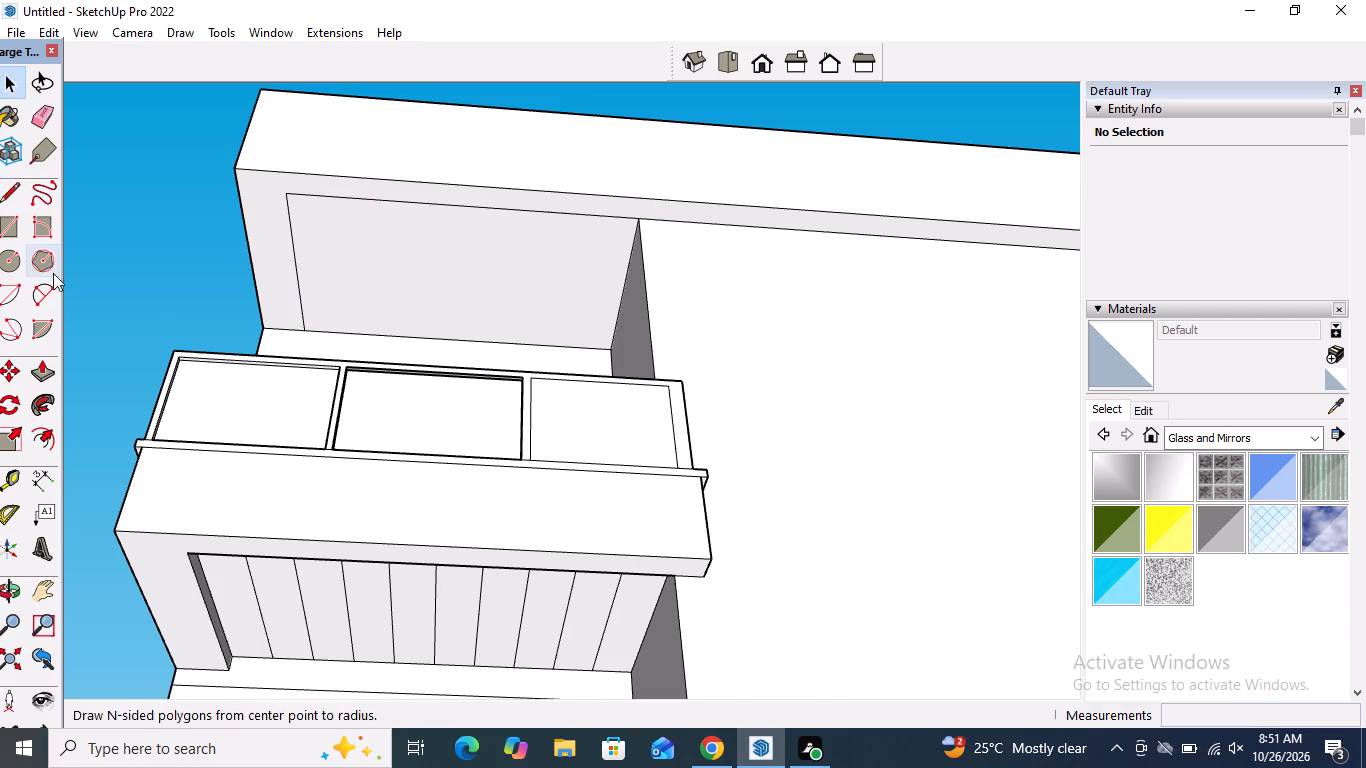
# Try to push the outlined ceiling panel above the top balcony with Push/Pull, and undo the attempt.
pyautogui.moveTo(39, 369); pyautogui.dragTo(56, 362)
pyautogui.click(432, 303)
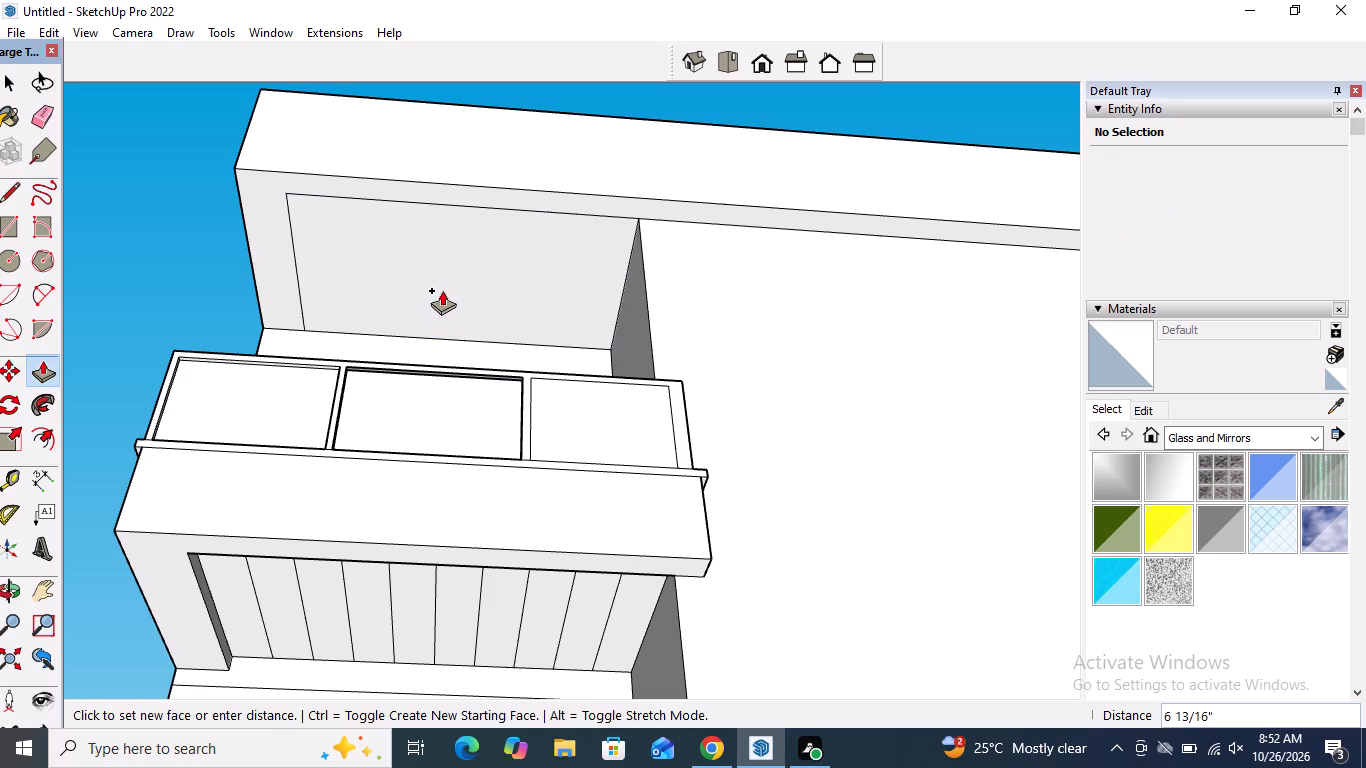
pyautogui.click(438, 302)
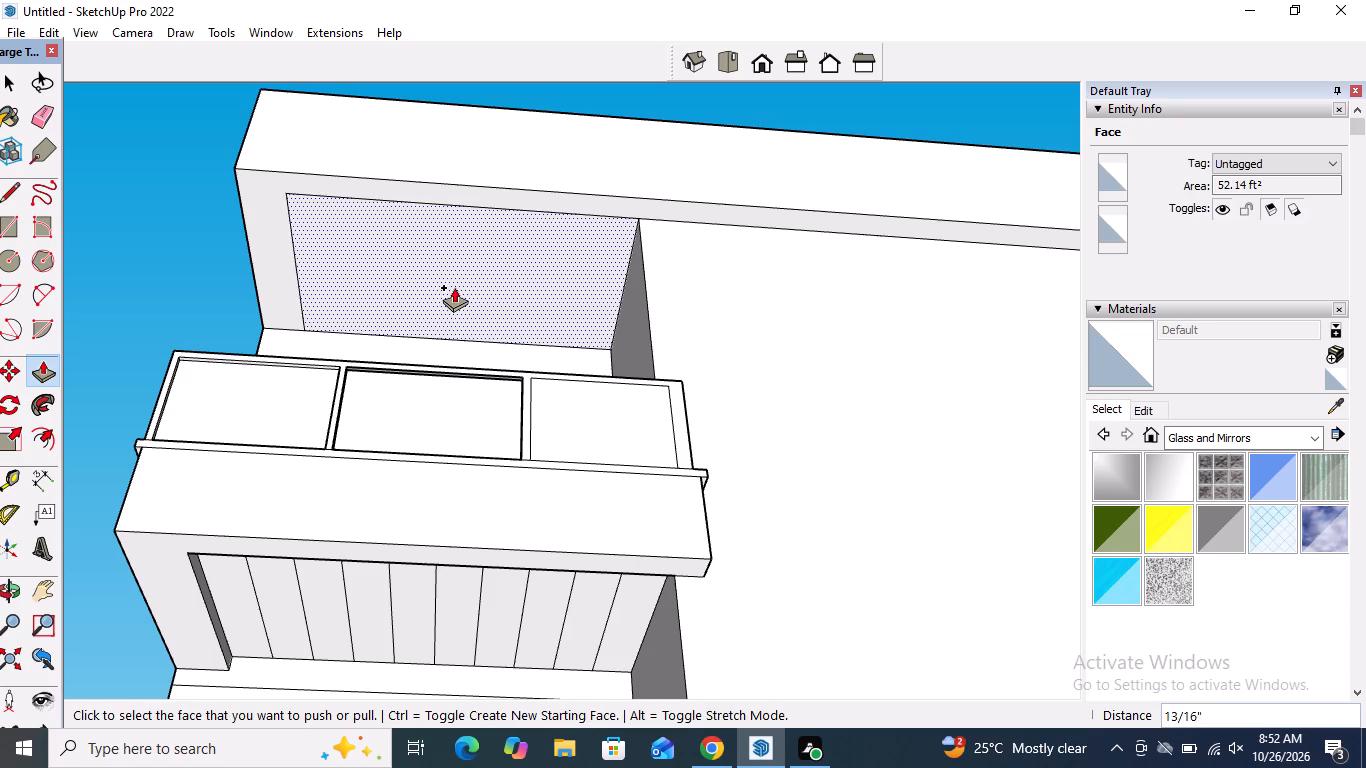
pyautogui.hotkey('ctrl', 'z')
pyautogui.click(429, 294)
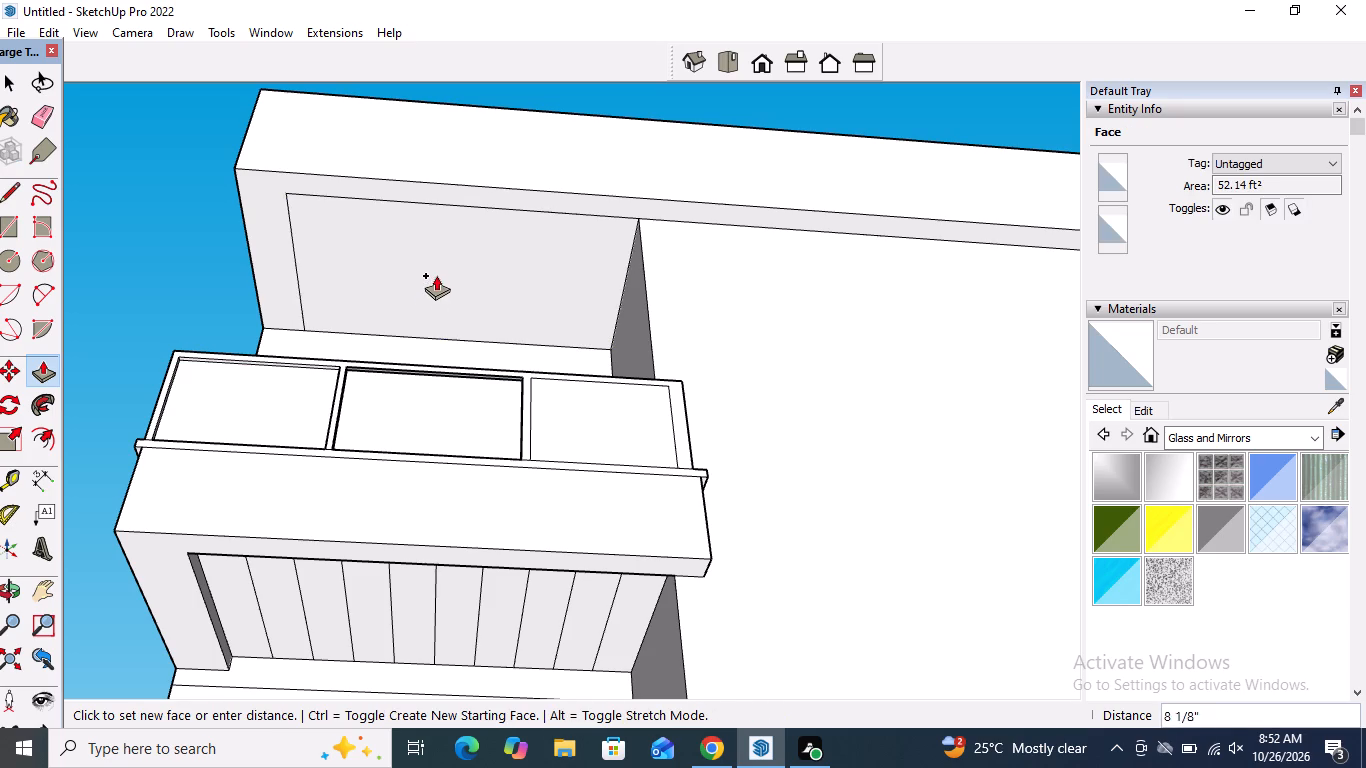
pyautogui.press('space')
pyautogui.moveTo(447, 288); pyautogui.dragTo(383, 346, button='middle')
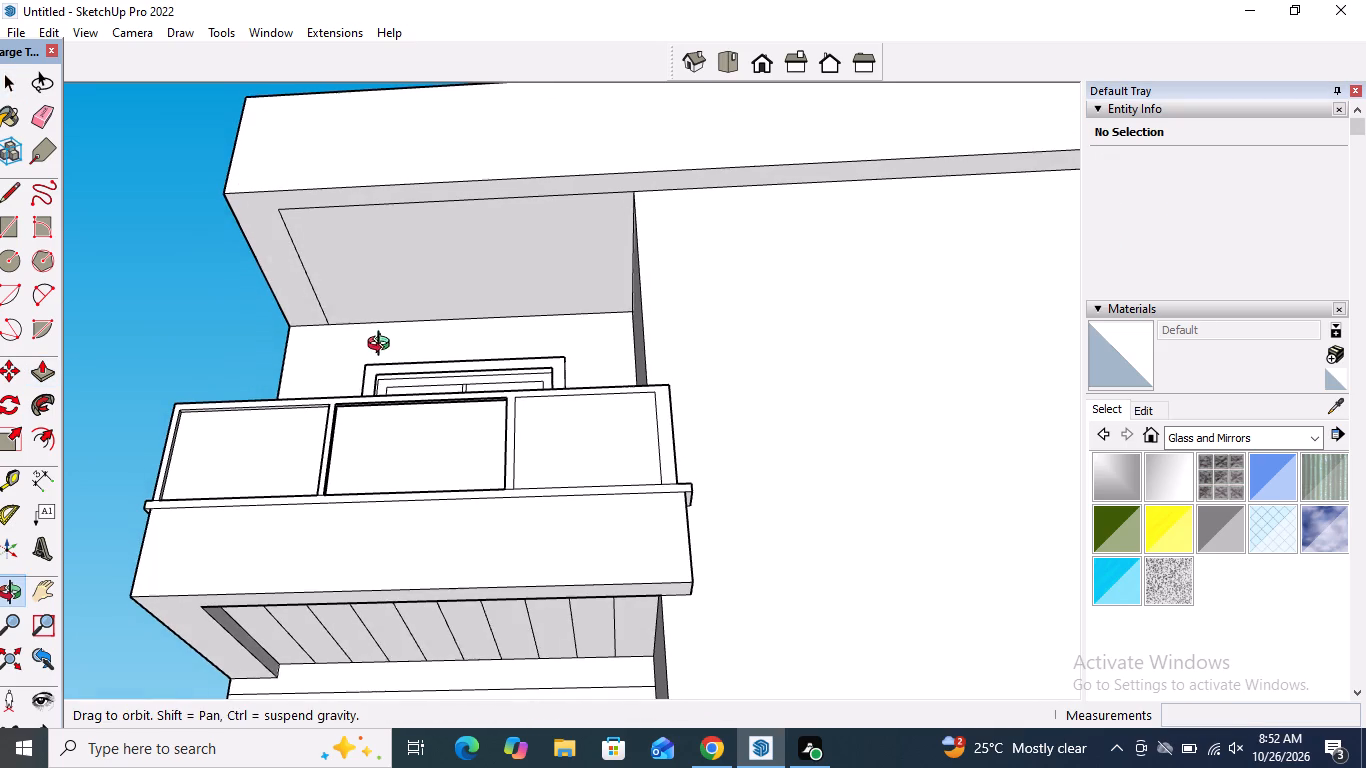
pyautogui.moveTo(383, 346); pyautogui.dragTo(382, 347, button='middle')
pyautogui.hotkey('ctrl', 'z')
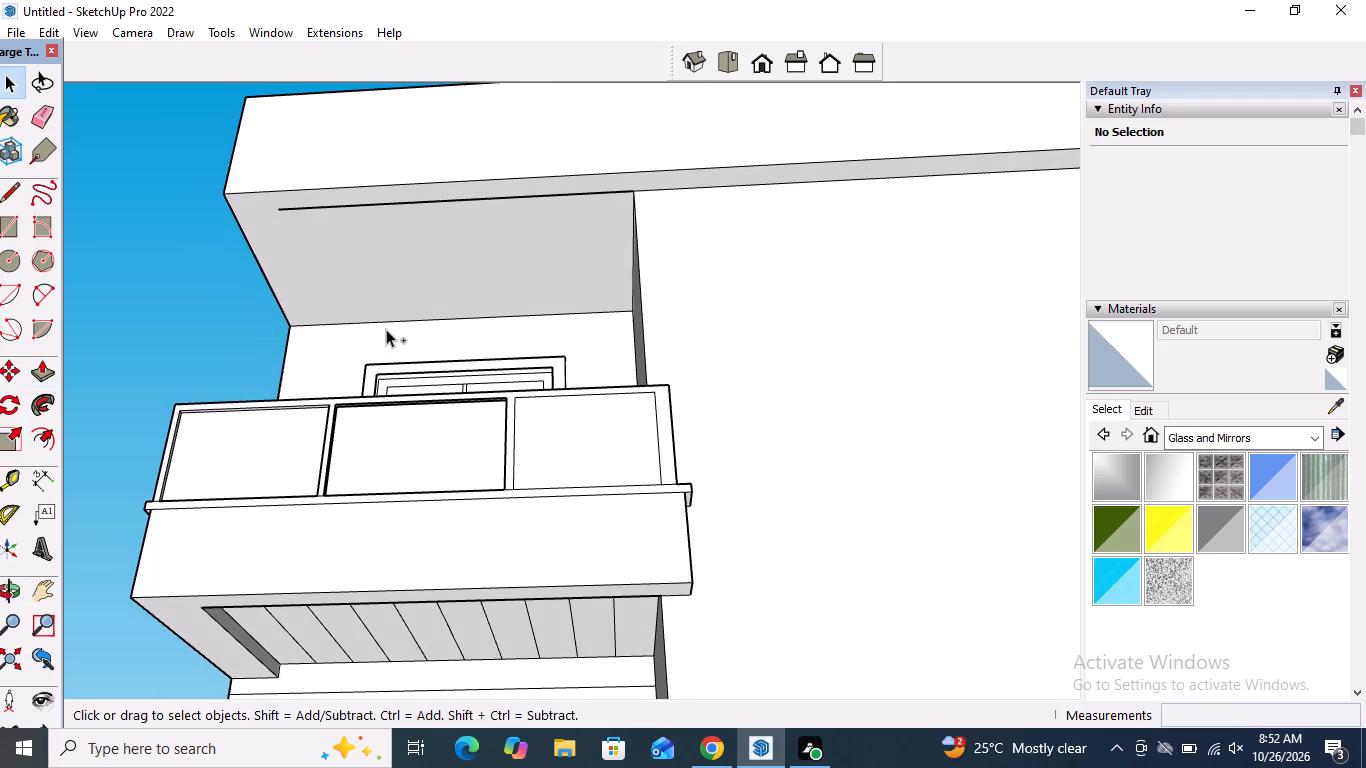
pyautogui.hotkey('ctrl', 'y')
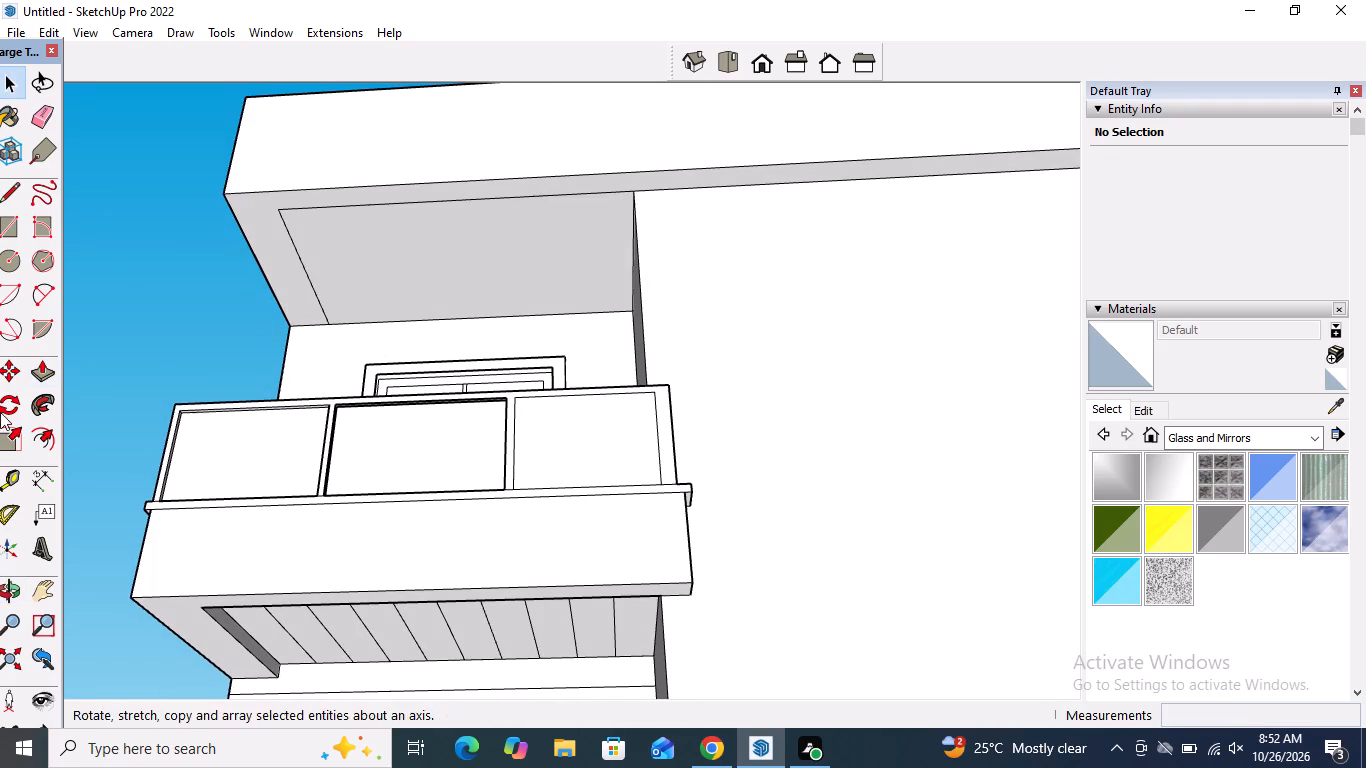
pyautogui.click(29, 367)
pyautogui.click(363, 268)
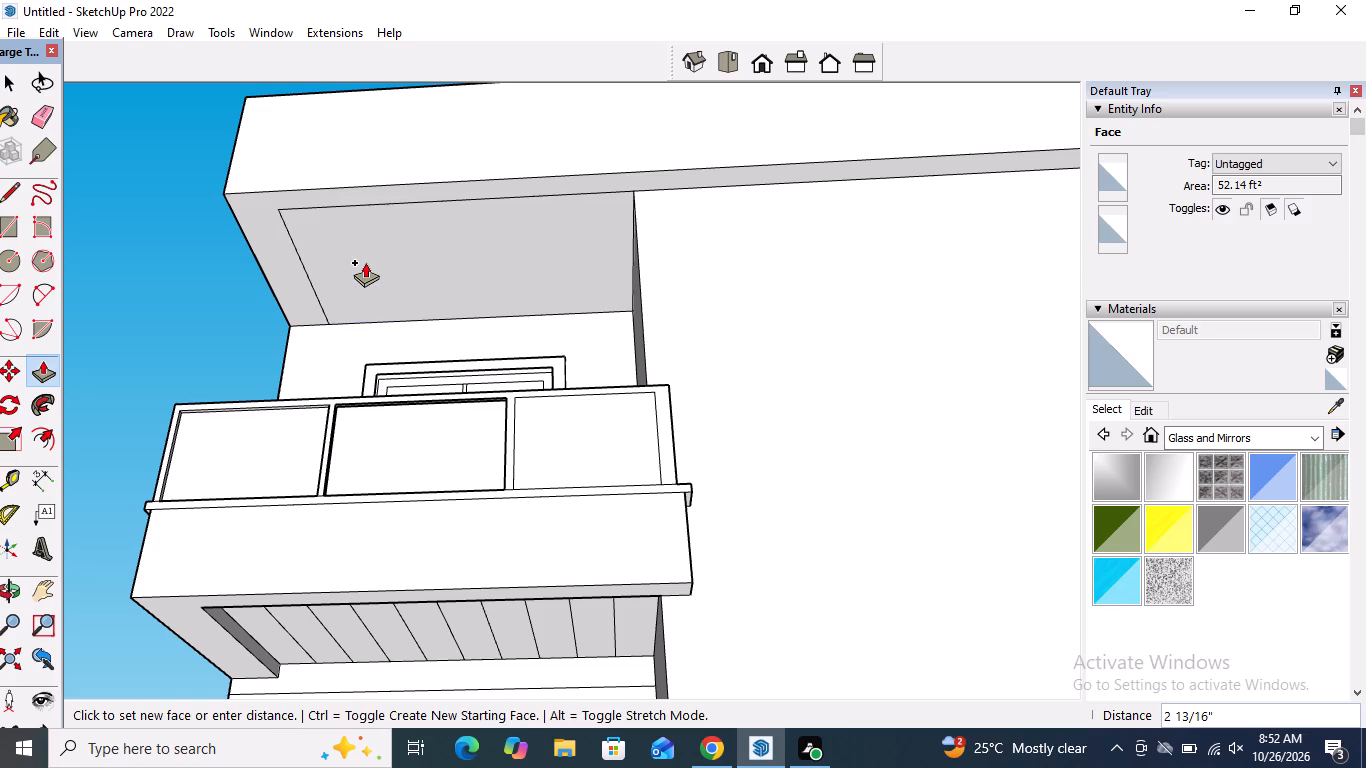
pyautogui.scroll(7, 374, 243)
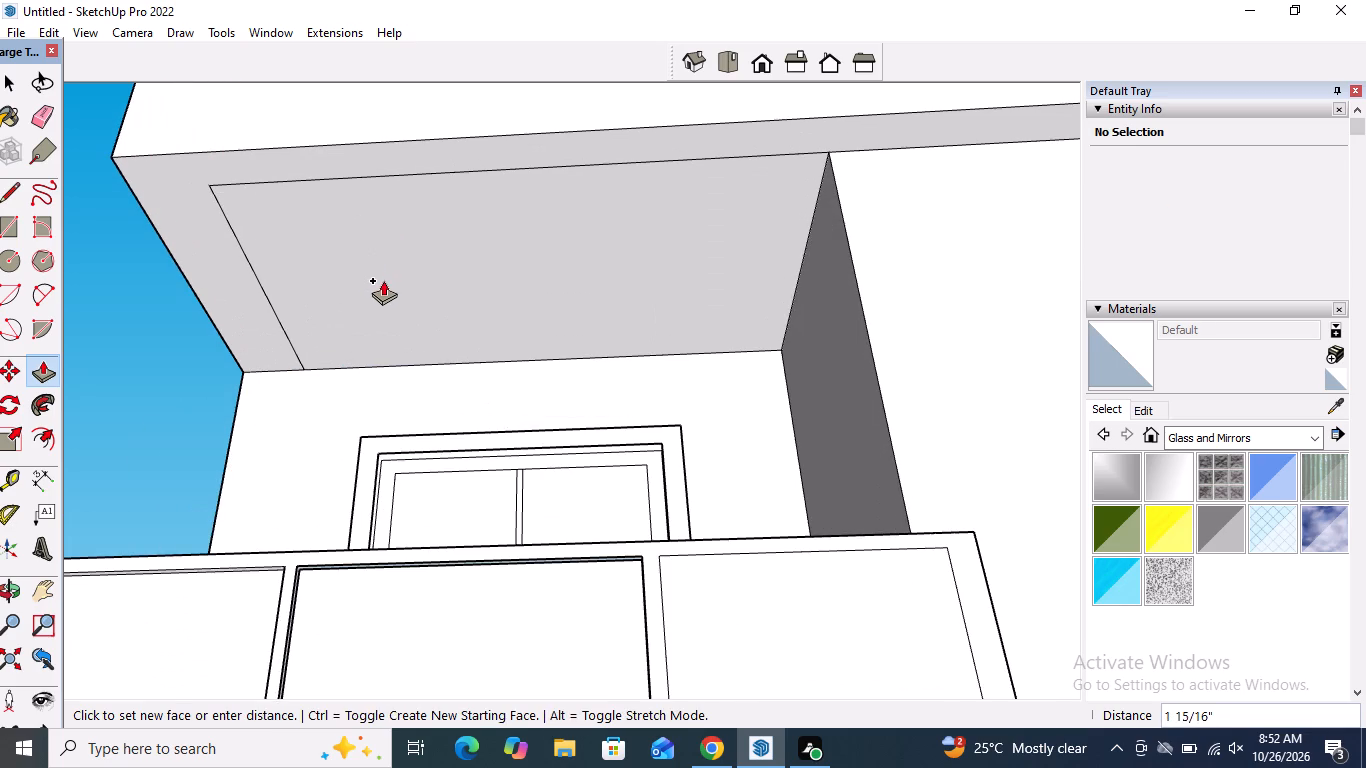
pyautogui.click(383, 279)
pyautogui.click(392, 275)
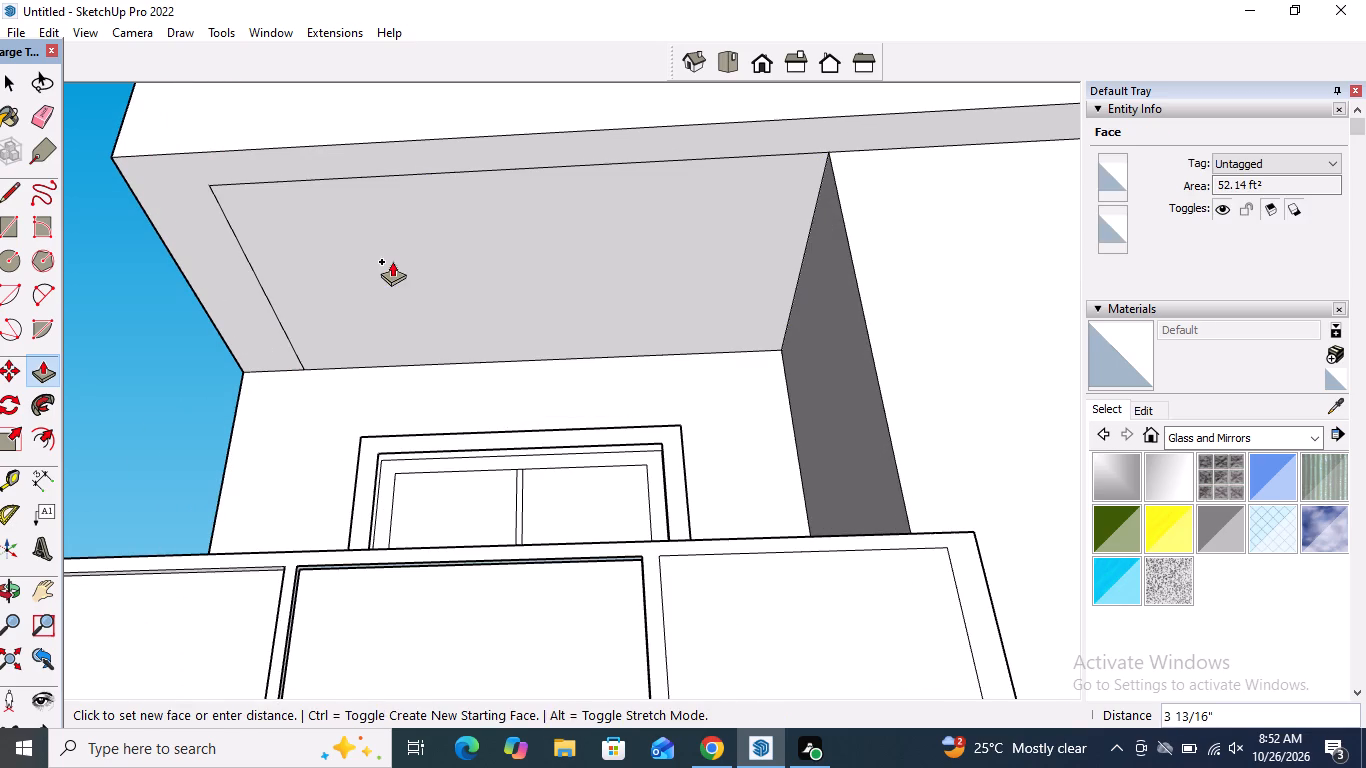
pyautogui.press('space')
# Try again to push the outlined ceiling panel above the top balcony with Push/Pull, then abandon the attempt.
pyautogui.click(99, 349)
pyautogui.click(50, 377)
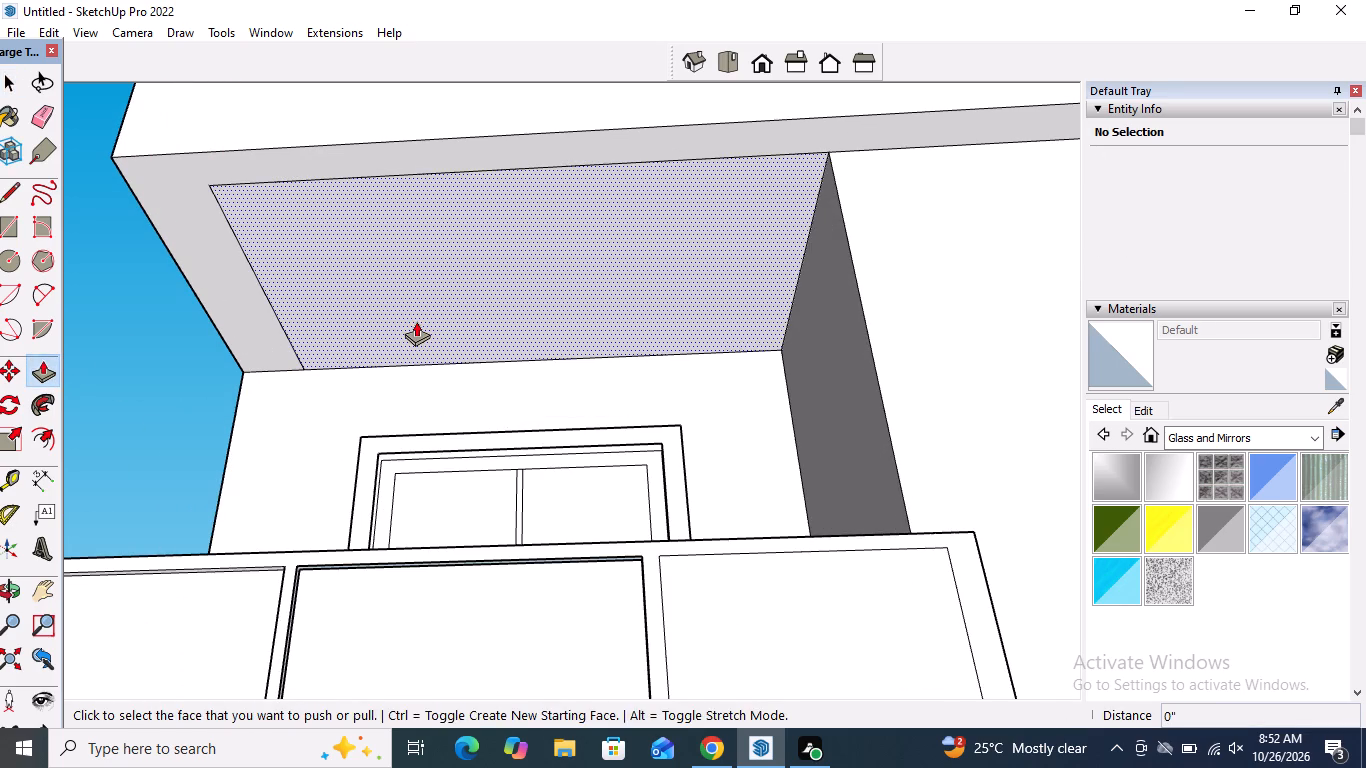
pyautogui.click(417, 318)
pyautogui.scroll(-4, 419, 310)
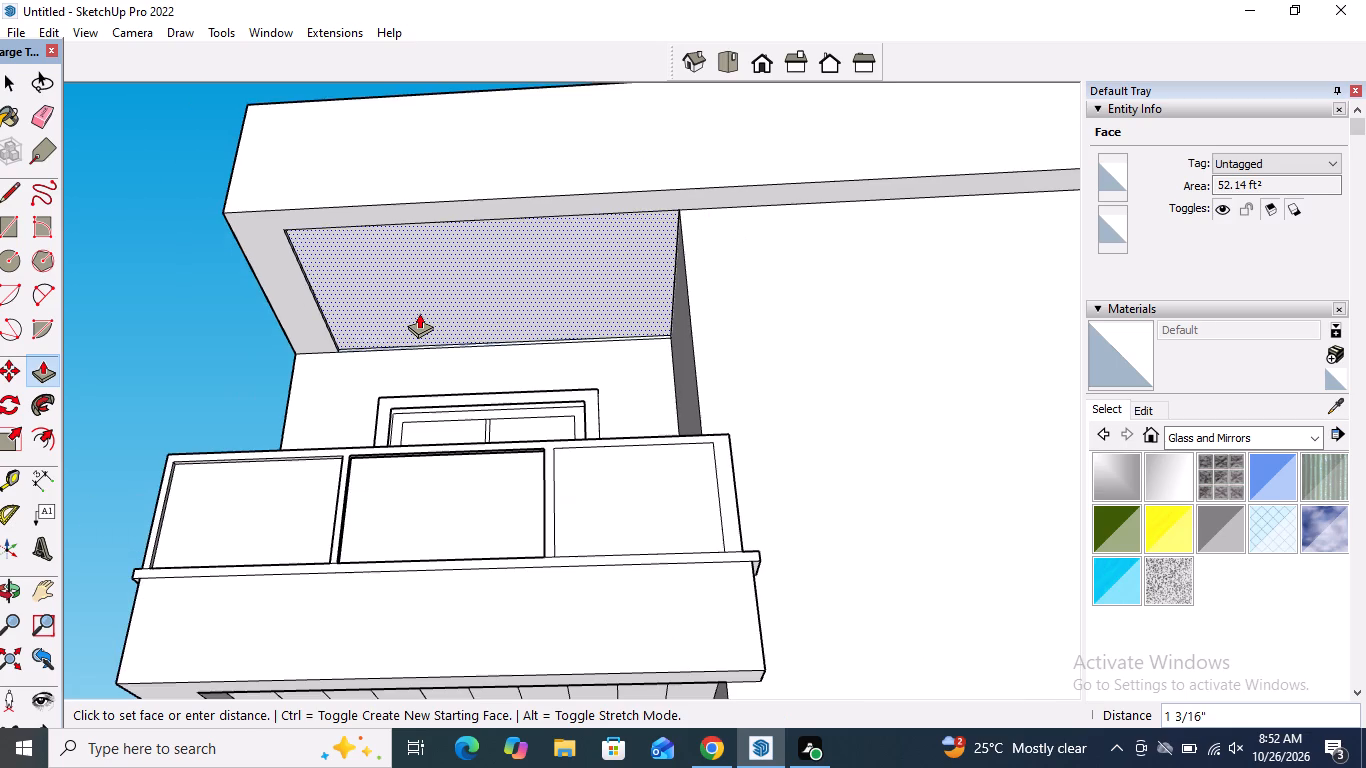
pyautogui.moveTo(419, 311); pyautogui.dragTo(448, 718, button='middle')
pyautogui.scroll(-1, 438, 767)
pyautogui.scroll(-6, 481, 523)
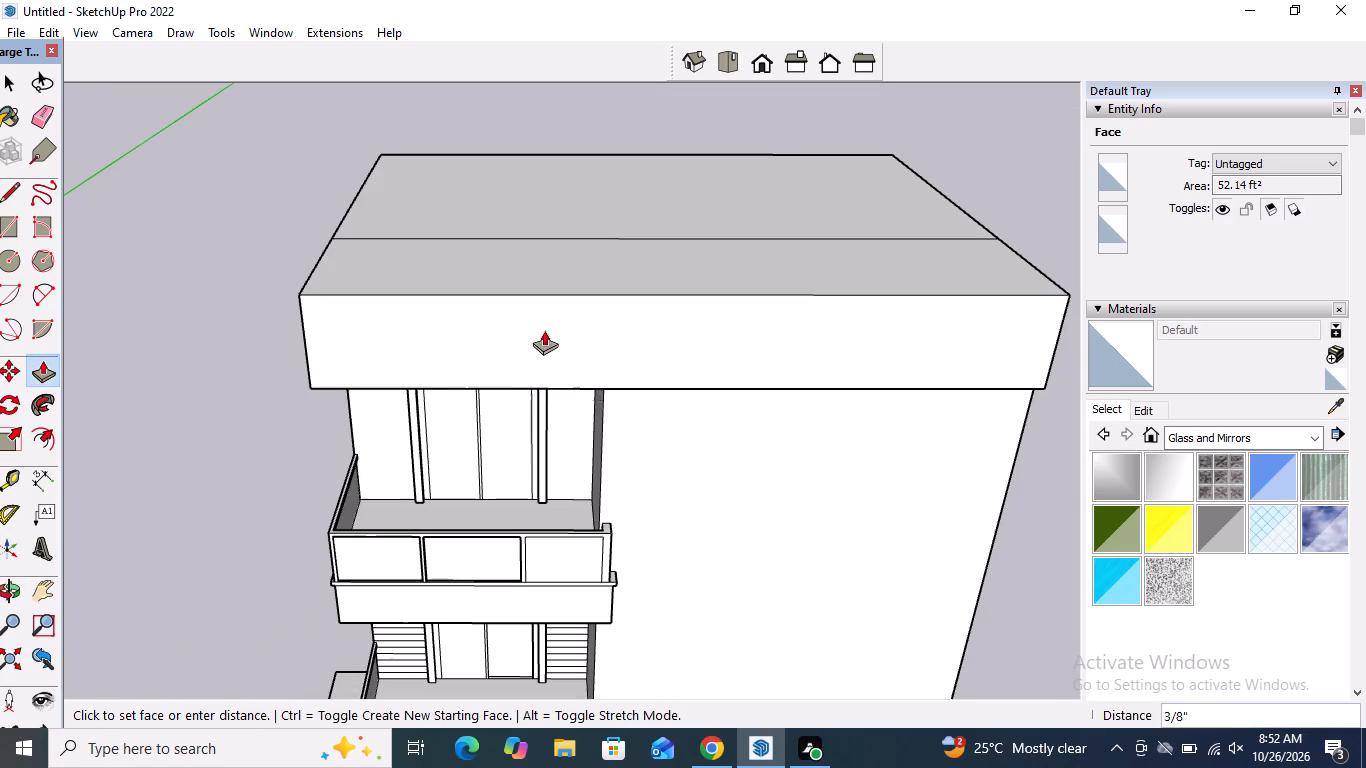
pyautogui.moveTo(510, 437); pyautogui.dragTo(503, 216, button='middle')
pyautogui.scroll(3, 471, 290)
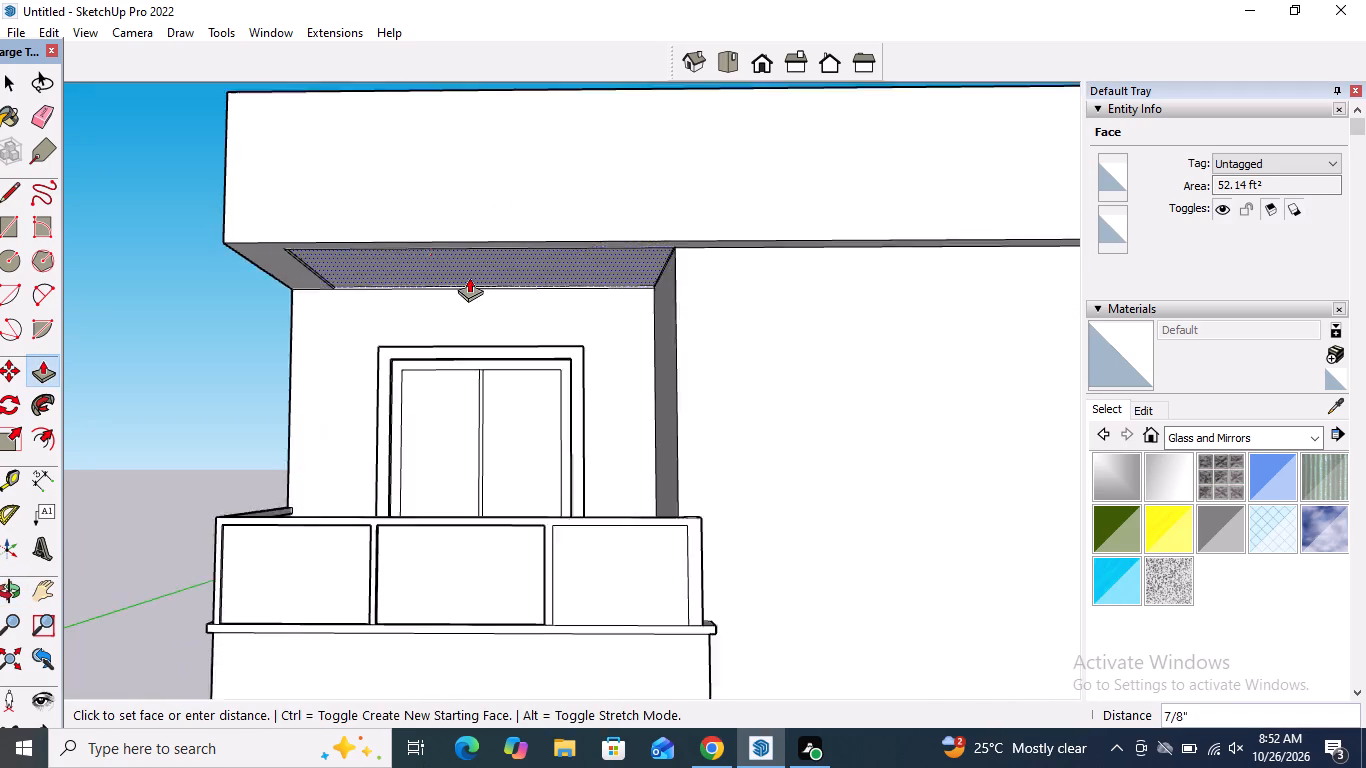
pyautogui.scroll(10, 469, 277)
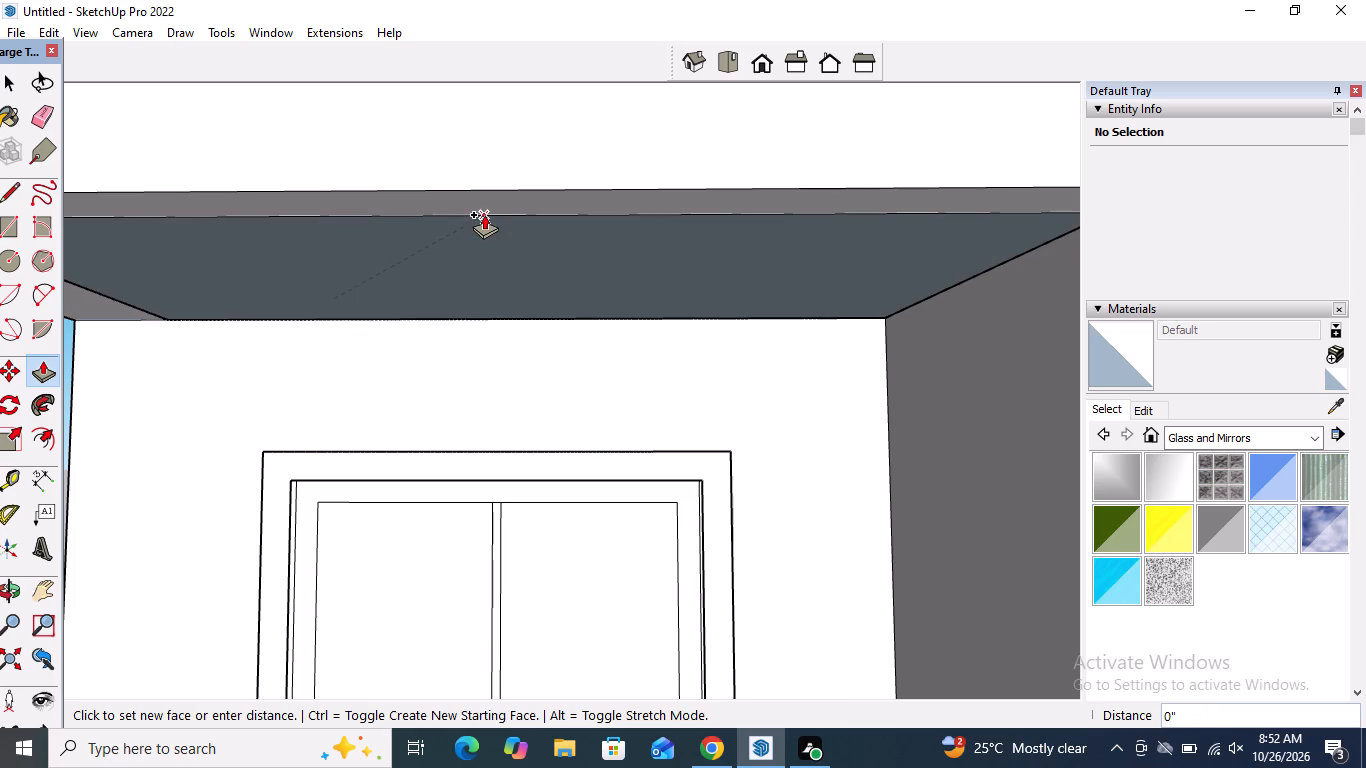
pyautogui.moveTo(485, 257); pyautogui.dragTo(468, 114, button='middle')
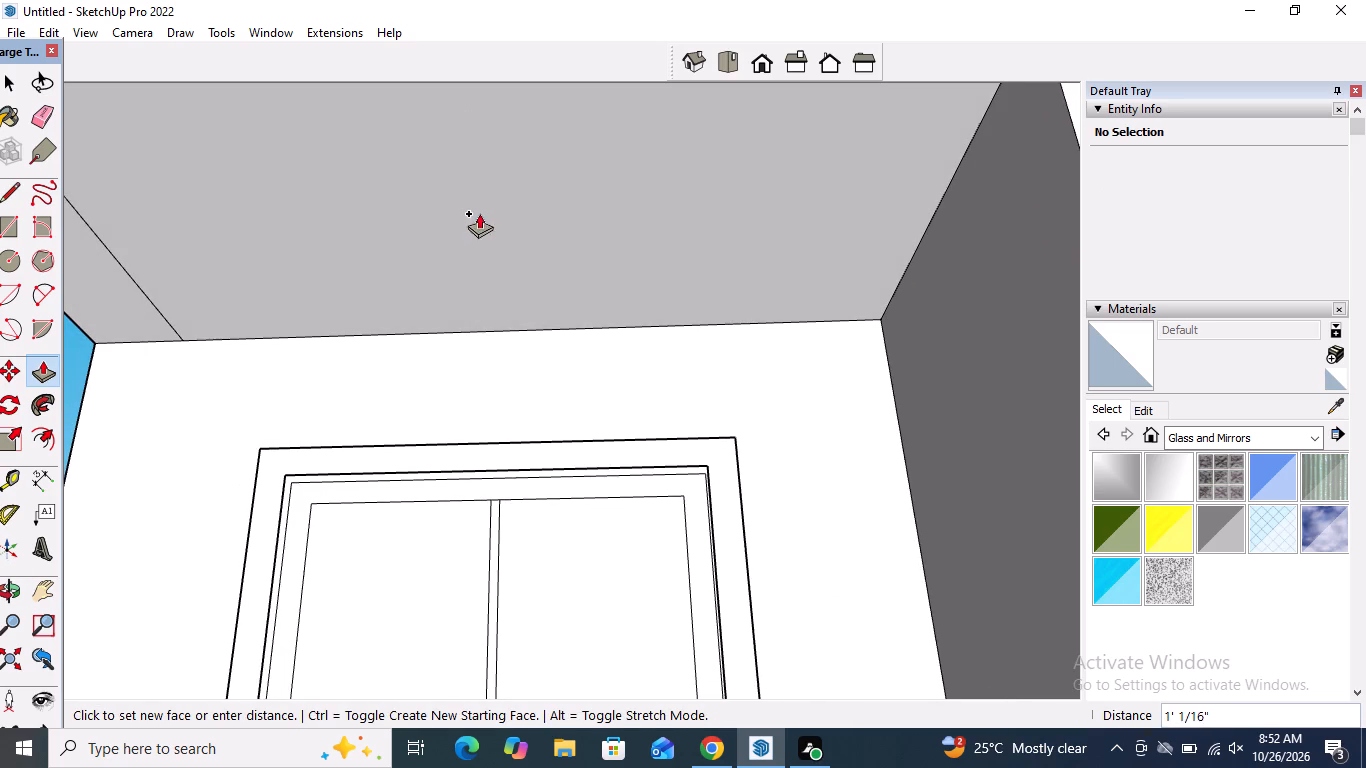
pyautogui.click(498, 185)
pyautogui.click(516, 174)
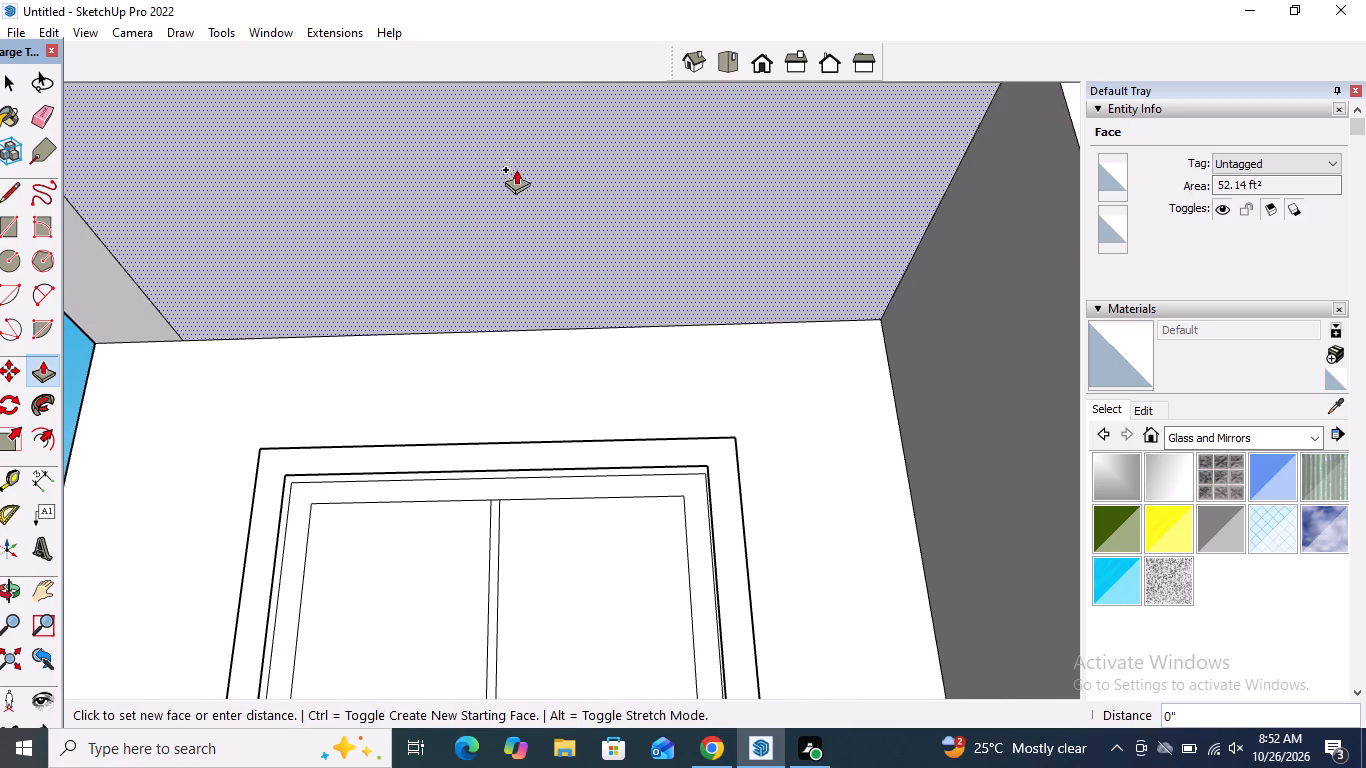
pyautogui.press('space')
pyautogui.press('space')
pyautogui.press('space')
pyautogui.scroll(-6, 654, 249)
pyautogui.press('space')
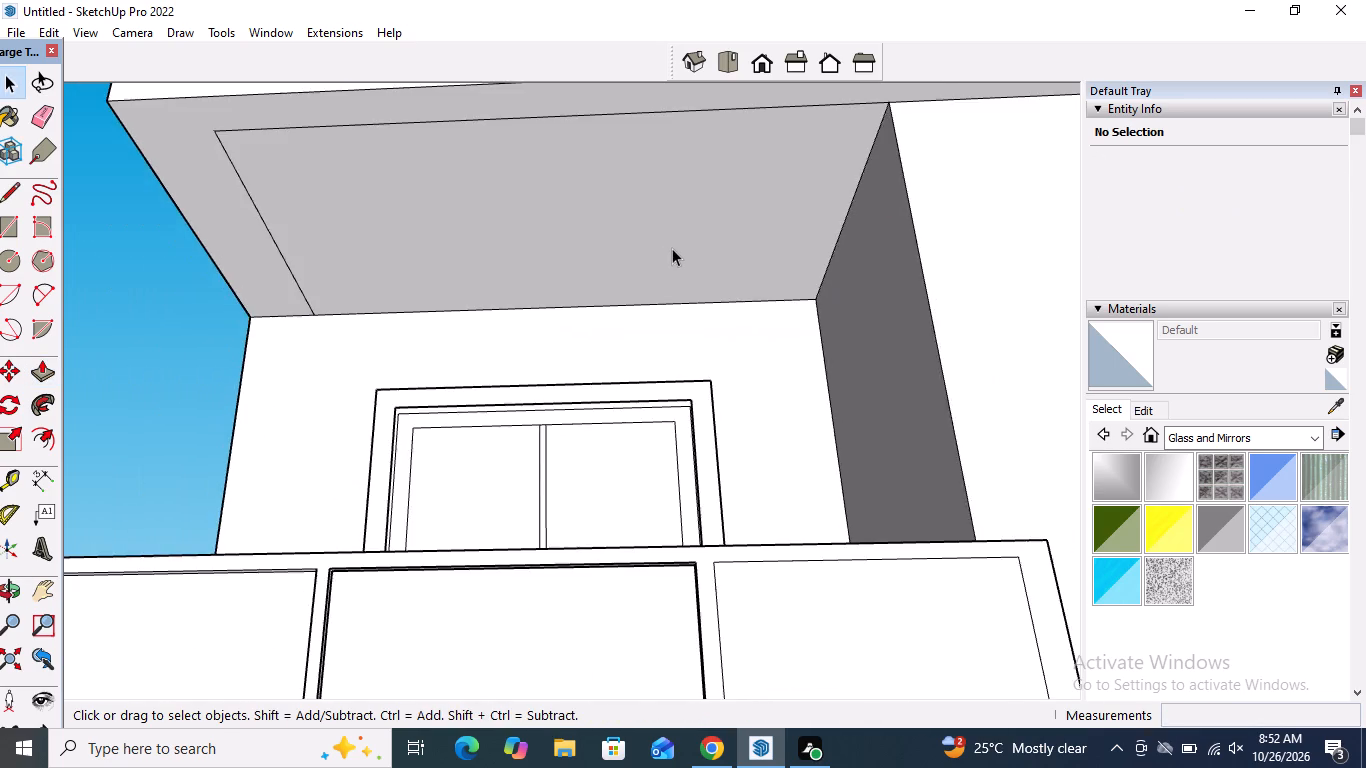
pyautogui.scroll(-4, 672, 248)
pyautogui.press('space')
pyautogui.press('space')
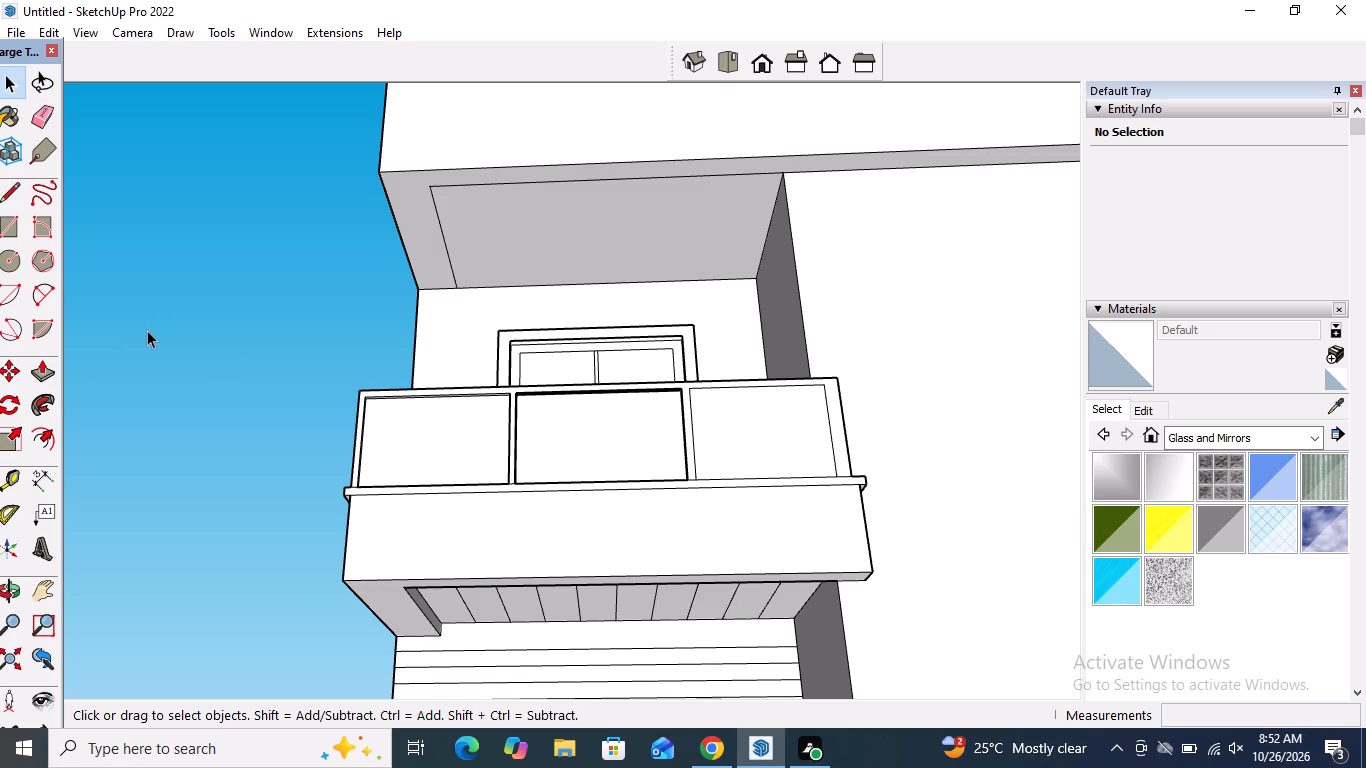
# Push/Pull the border face around the top balcony's ceiling panel down 3 1/8", along with the roof overhang's underside.
pyautogui.scroll(-1, 246, 271)
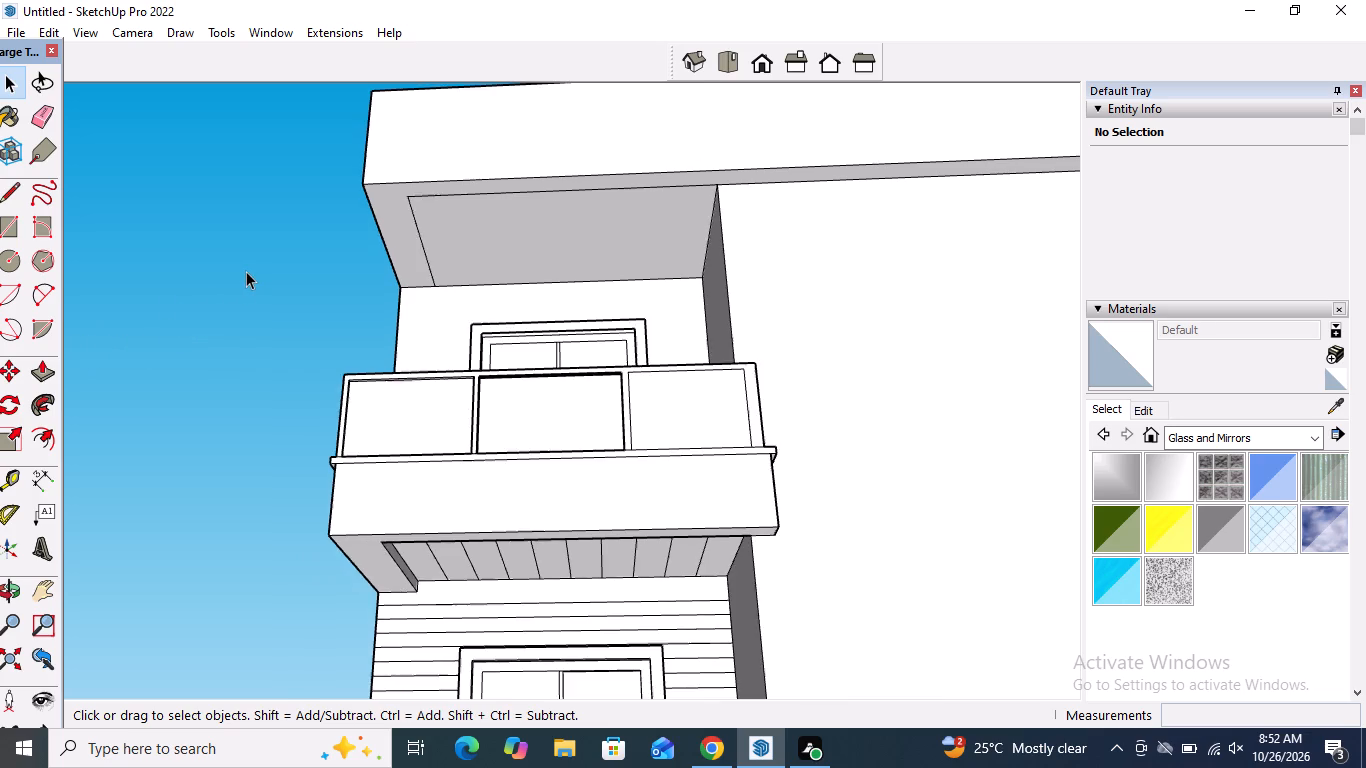
pyautogui.scroll(-1, 246, 271)
pyautogui.click(49, 377)
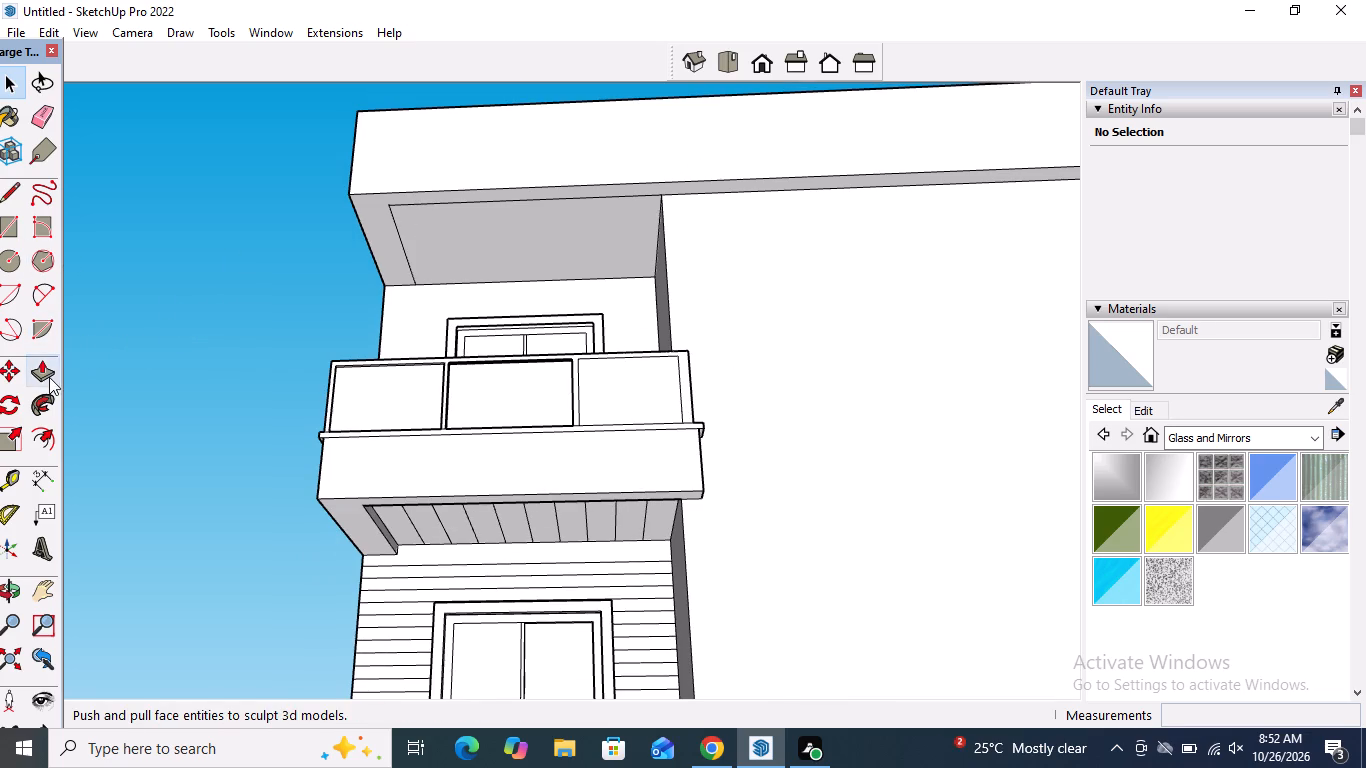
pyautogui.click(371, 204)
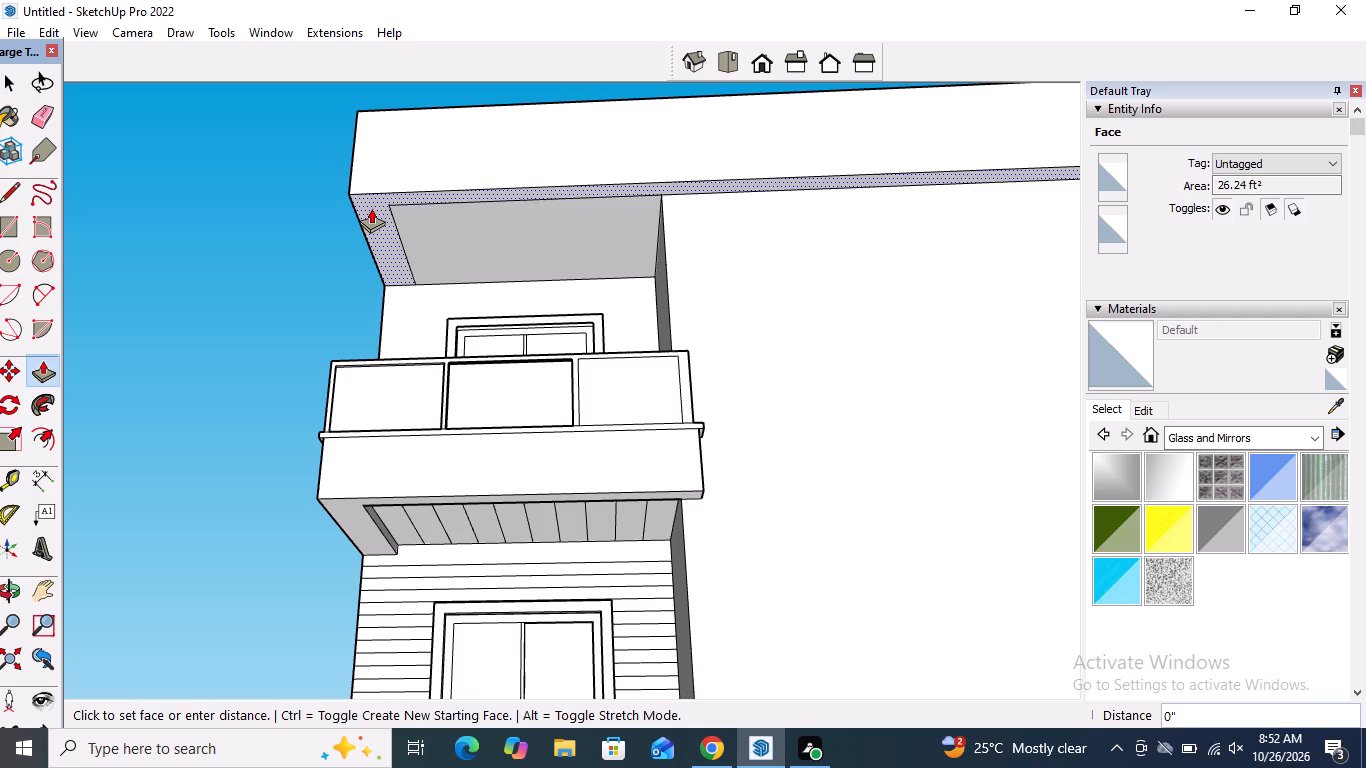
pyautogui.click(370, 210)
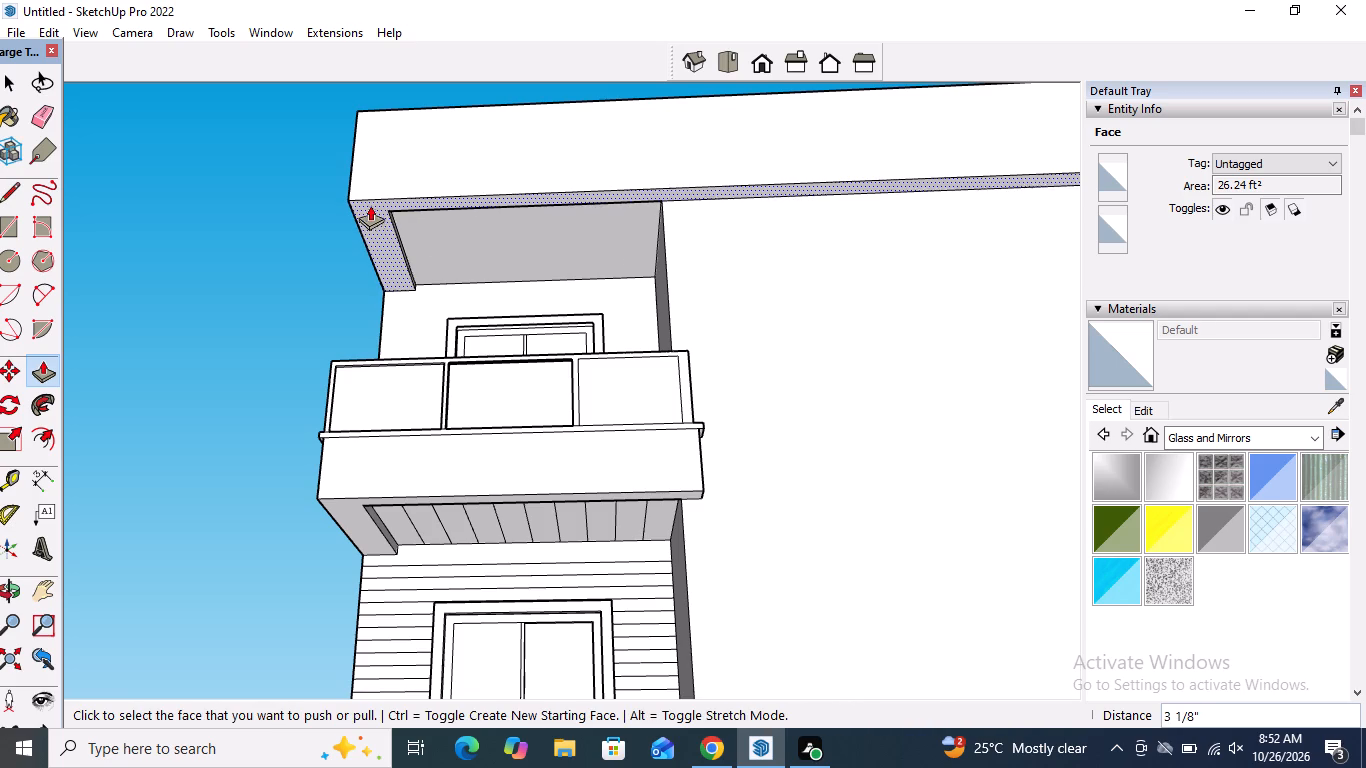
pyautogui.press('space')
# Draw two small circles side by side on the recessed ceiling panel above the top balcony as light outlines.
pyautogui.scroll(-6, 245, 204)
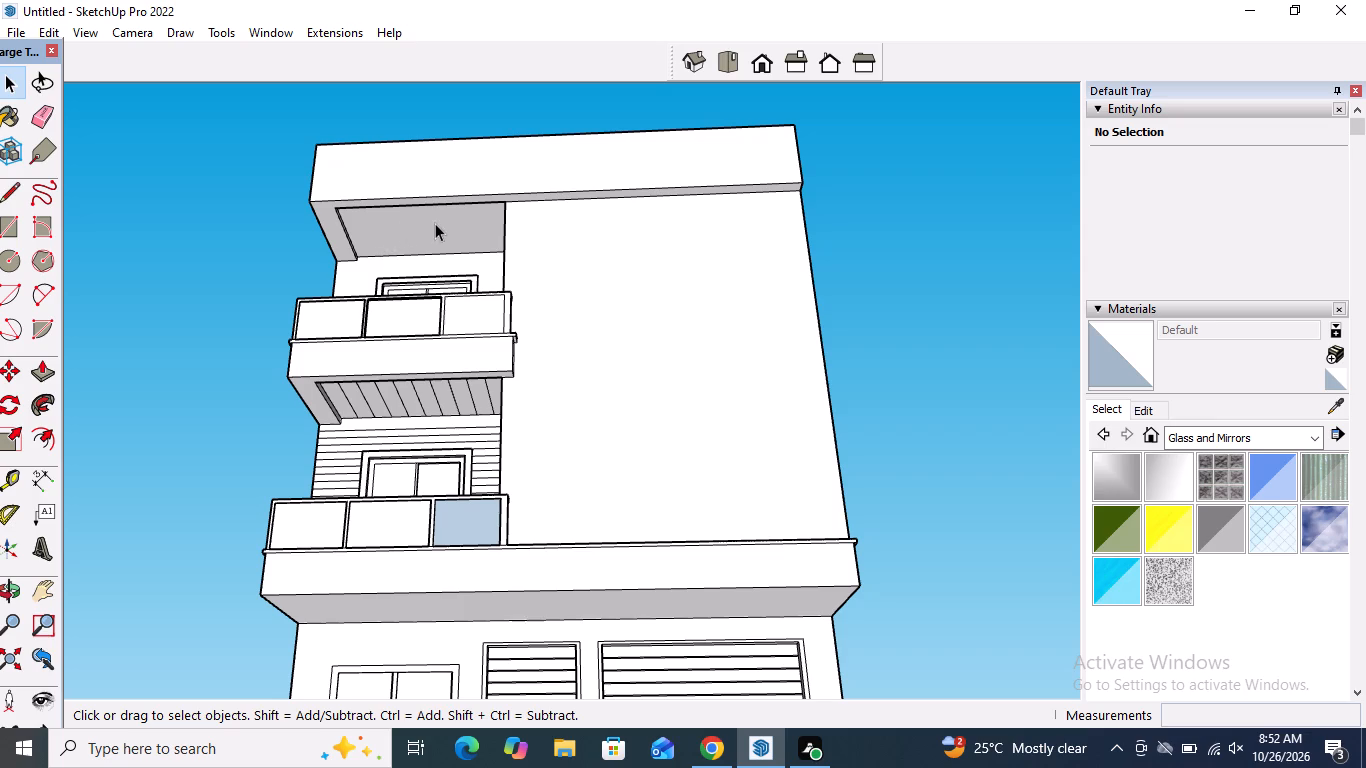
pyautogui.moveTo(435, 221); pyautogui.dragTo(464, 116, button='middle')
pyautogui.scroll(1, 452, 145)
pyautogui.scroll(8, 372, 290)
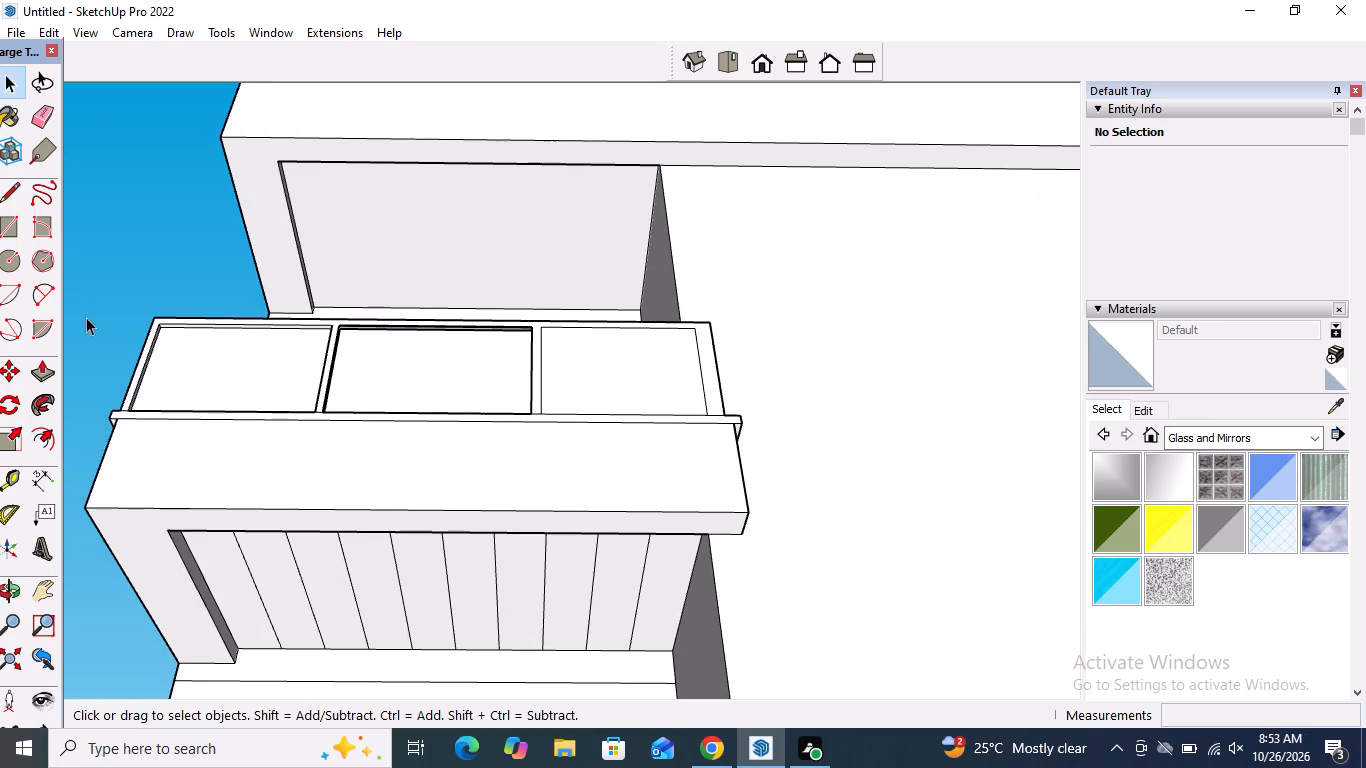
pyautogui.click(15, 269)
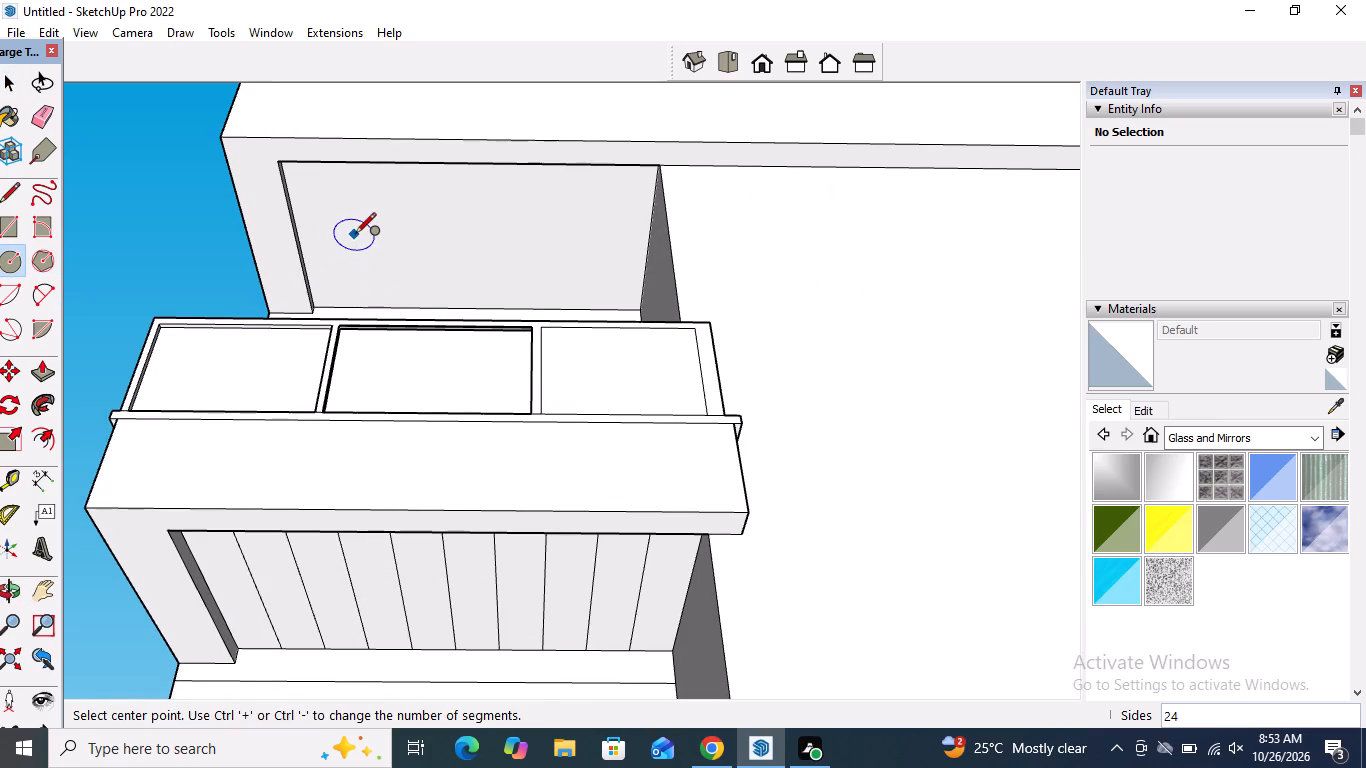
pyautogui.click(355, 231)
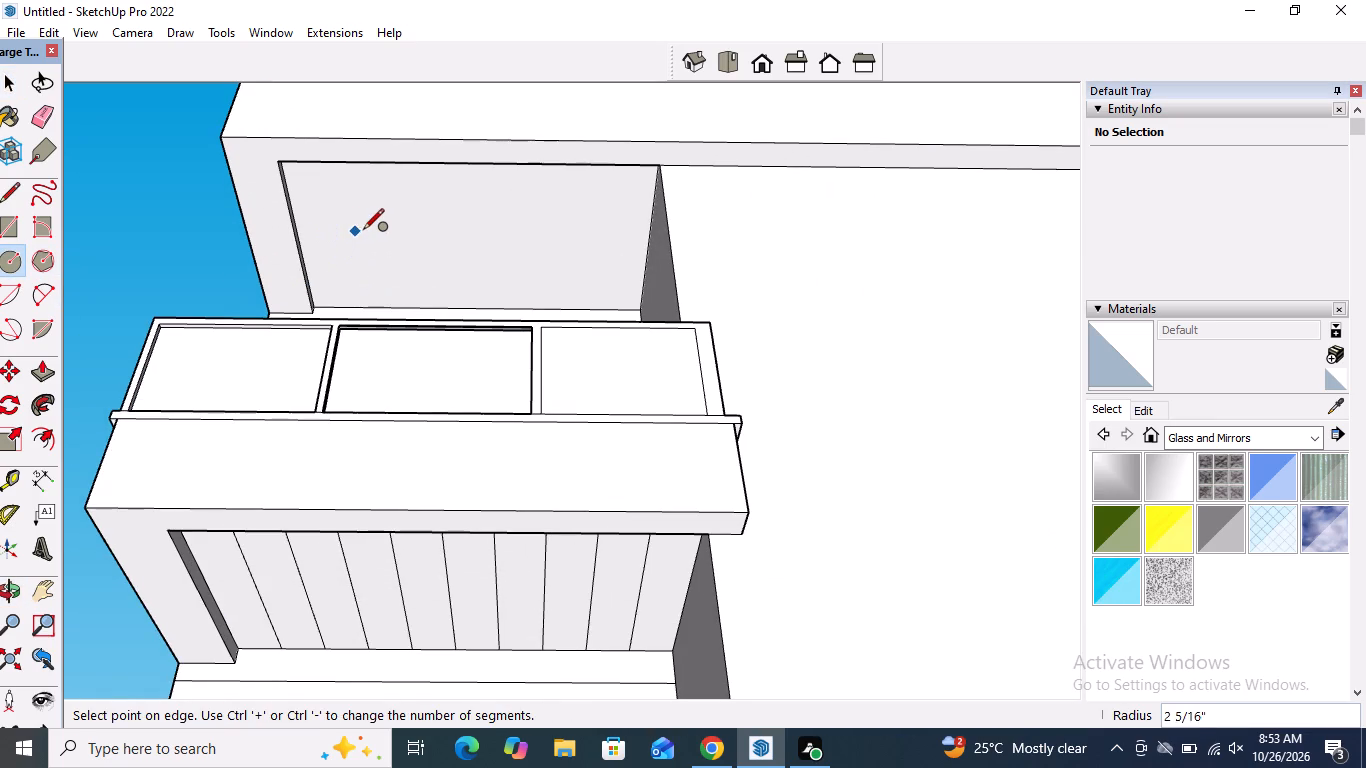
pyautogui.click(372, 227)
pyautogui.click(479, 224)
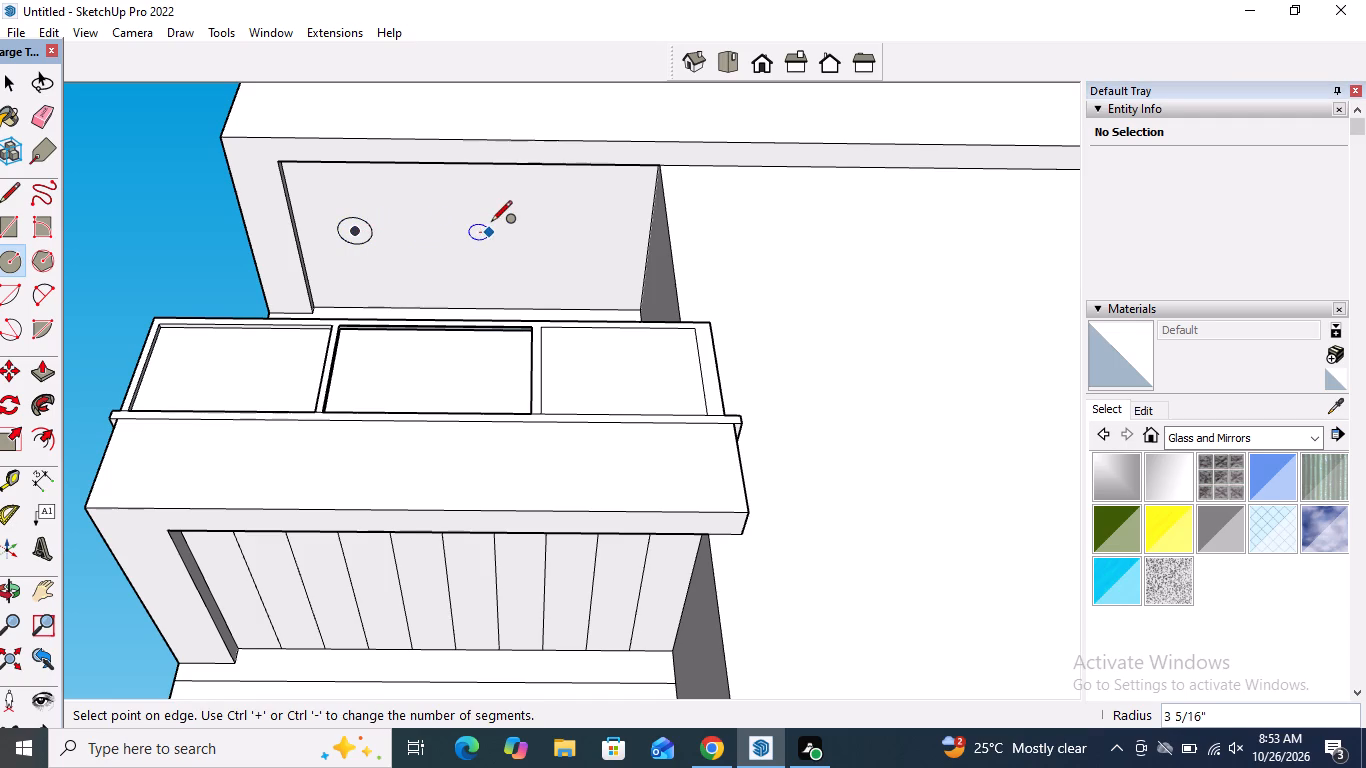
pyautogui.click(495, 221)
pyautogui.scroll(-3, 489, 222)
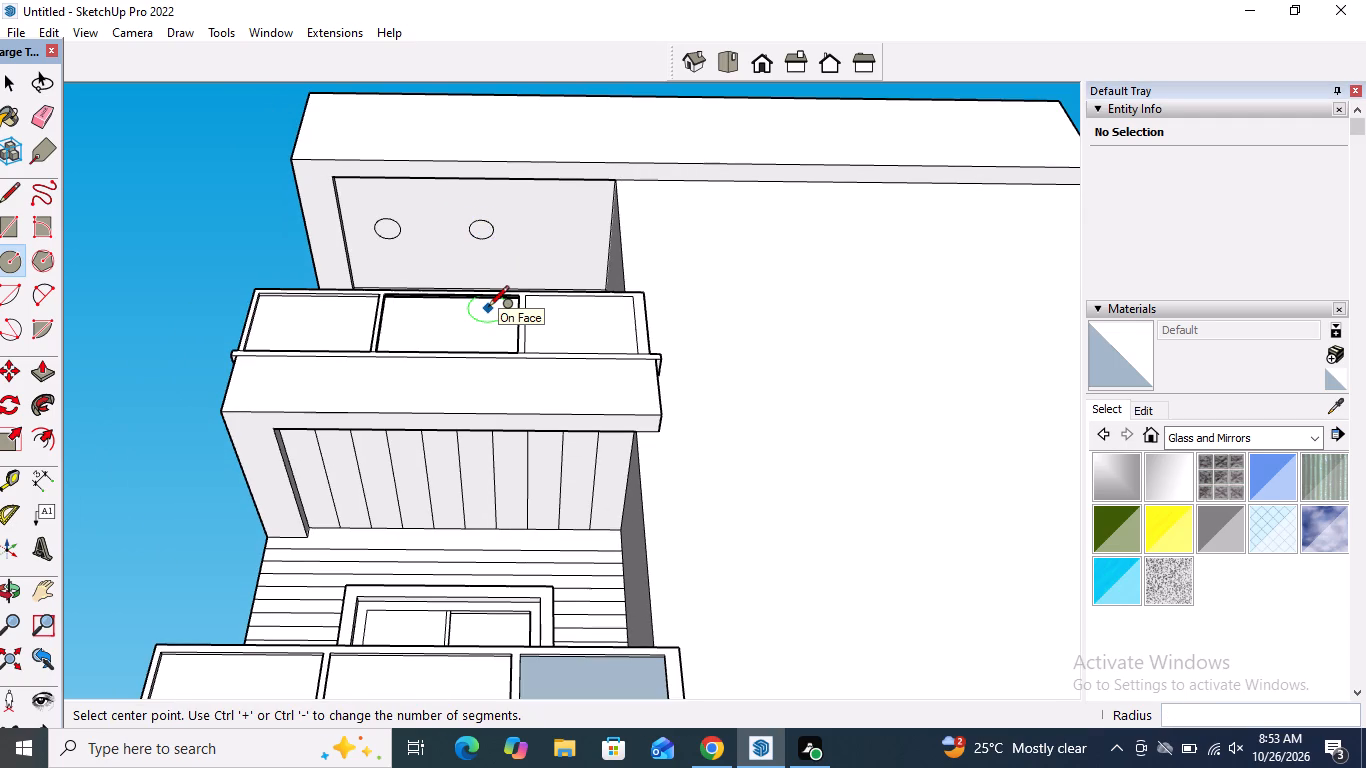
# Draw a circle of about 5 1/16" radius on the planked ceiling one storey below and erase the plank line crossing it.
pyautogui.scroll(6, 470, 492)
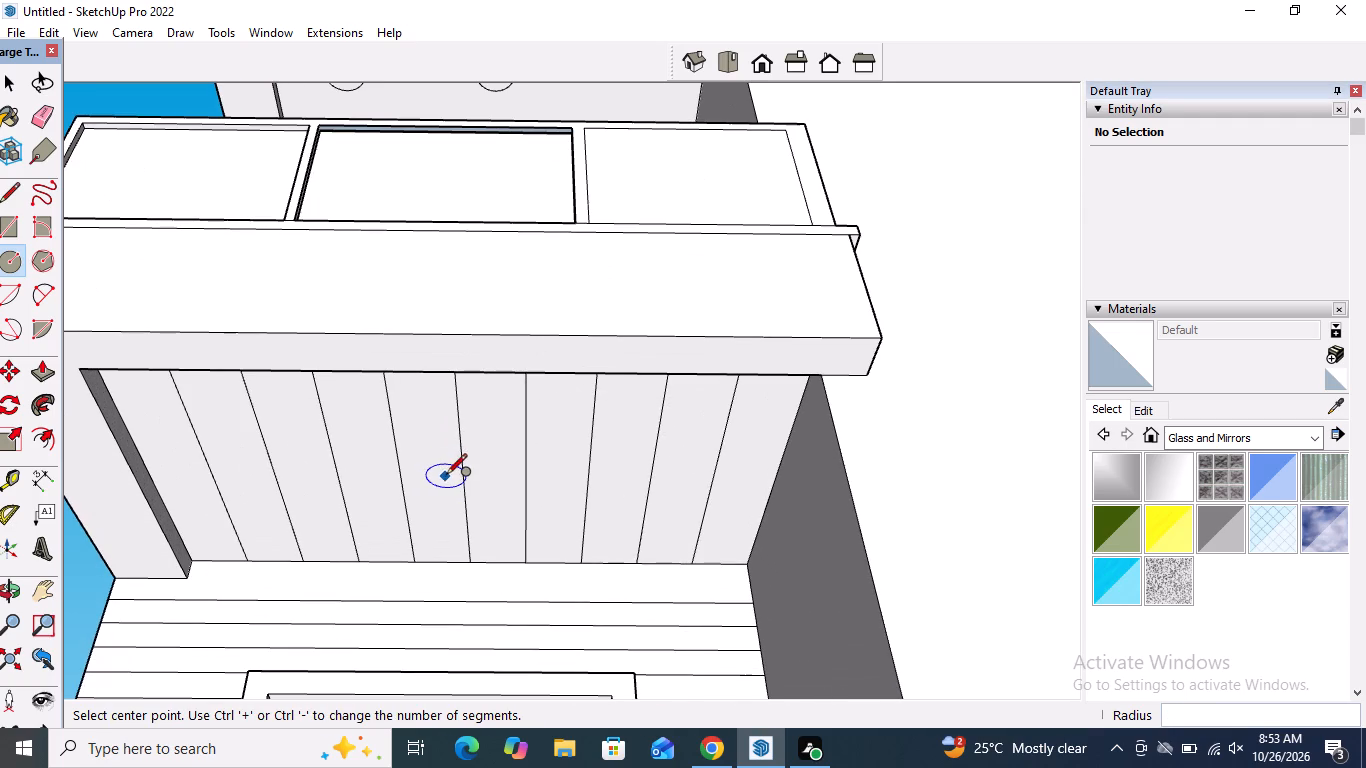
pyautogui.click(447, 474)
pyautogui.click(473, 465)
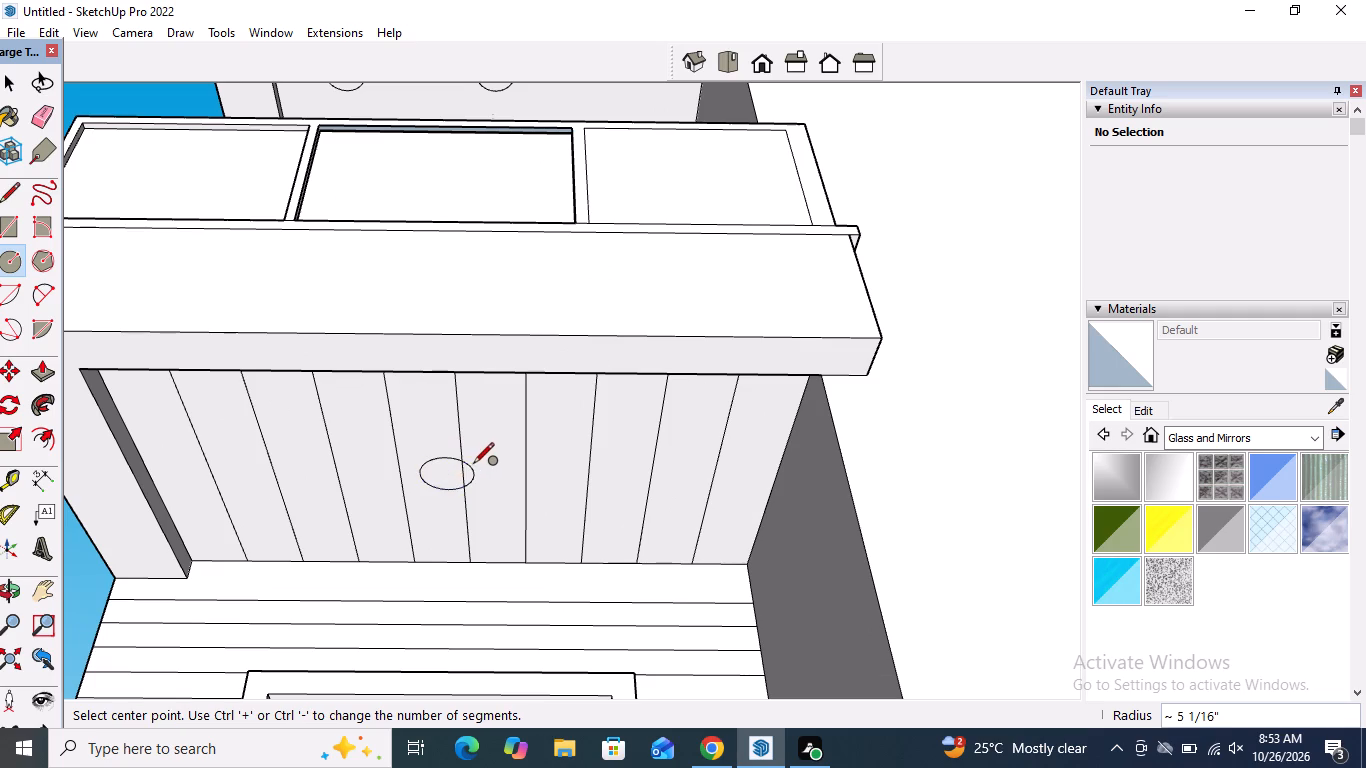
pyautogui.click(56, 111)
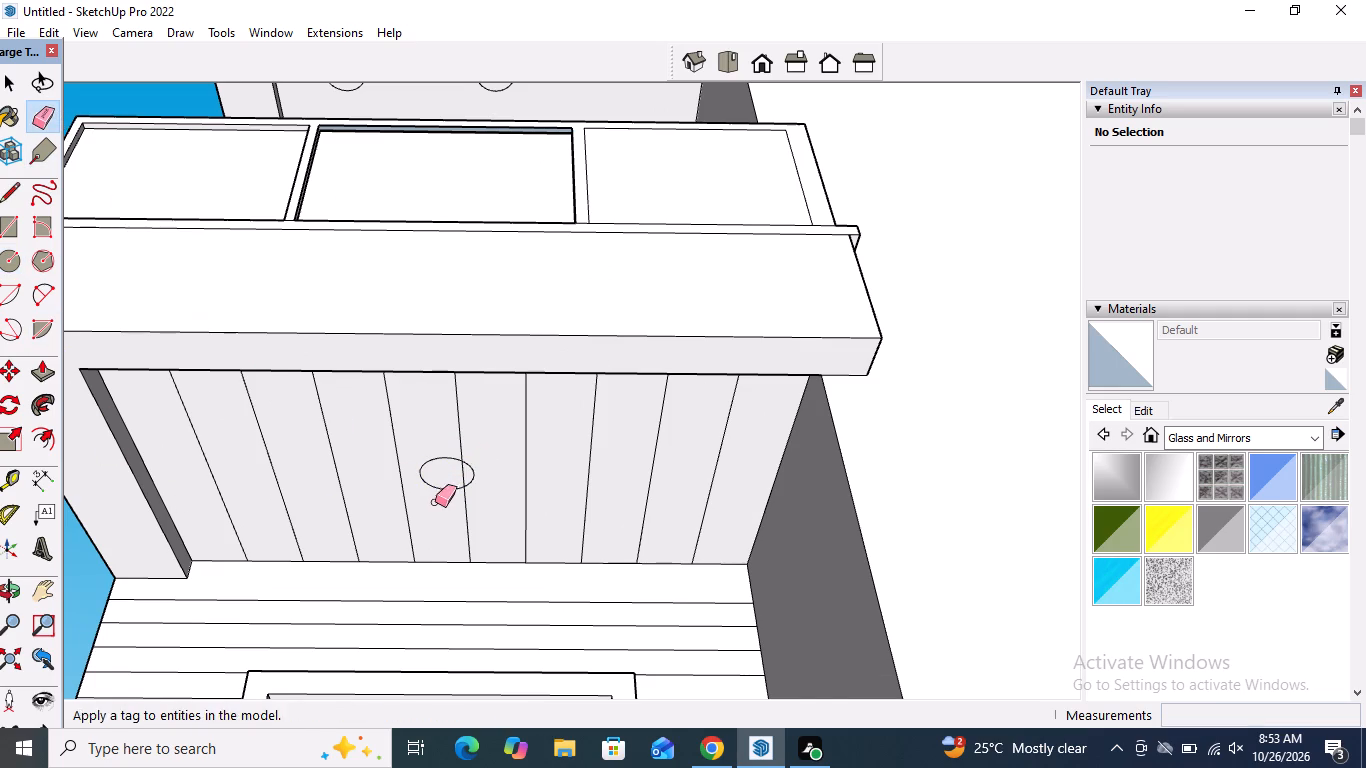
pyautogui.scroll(2, 438, 504)
pyautogui.click(469, 458)
pyautogui.scroll(-11, 457, 551)
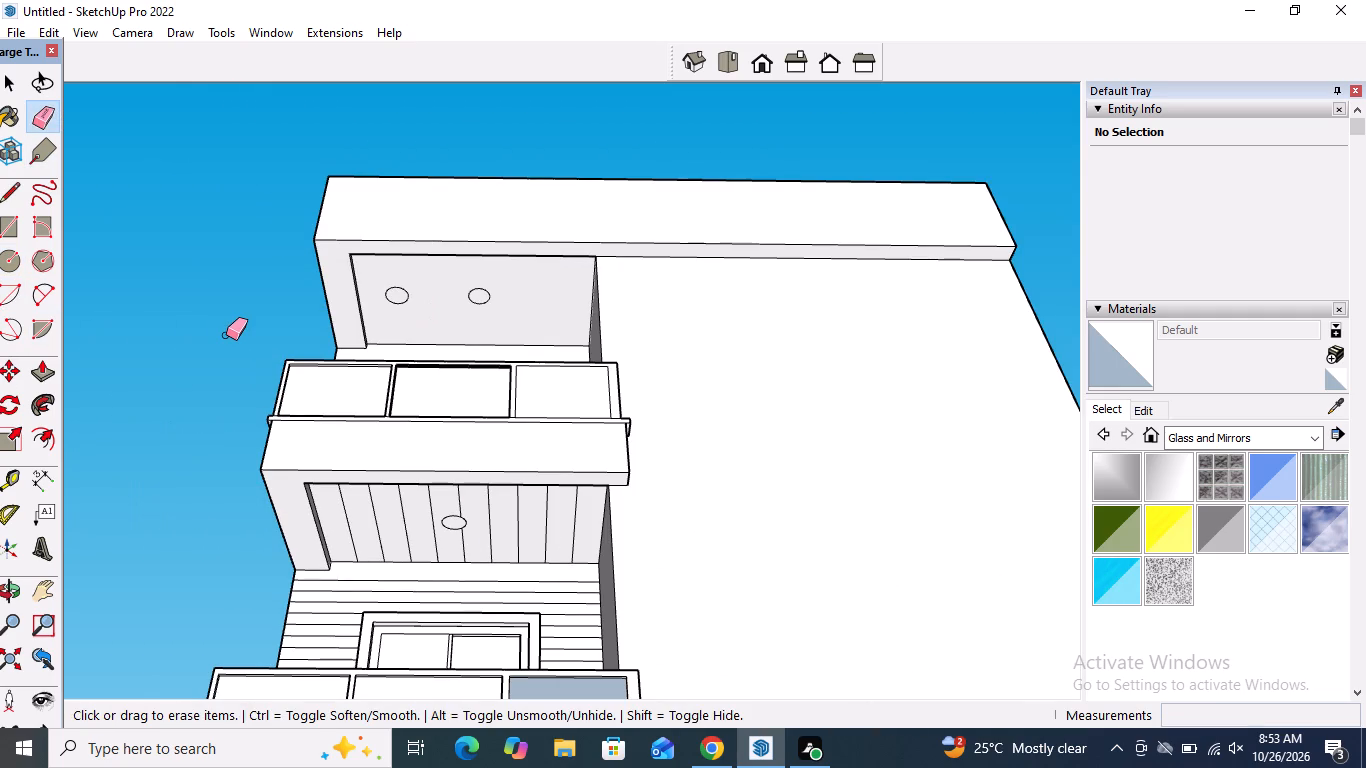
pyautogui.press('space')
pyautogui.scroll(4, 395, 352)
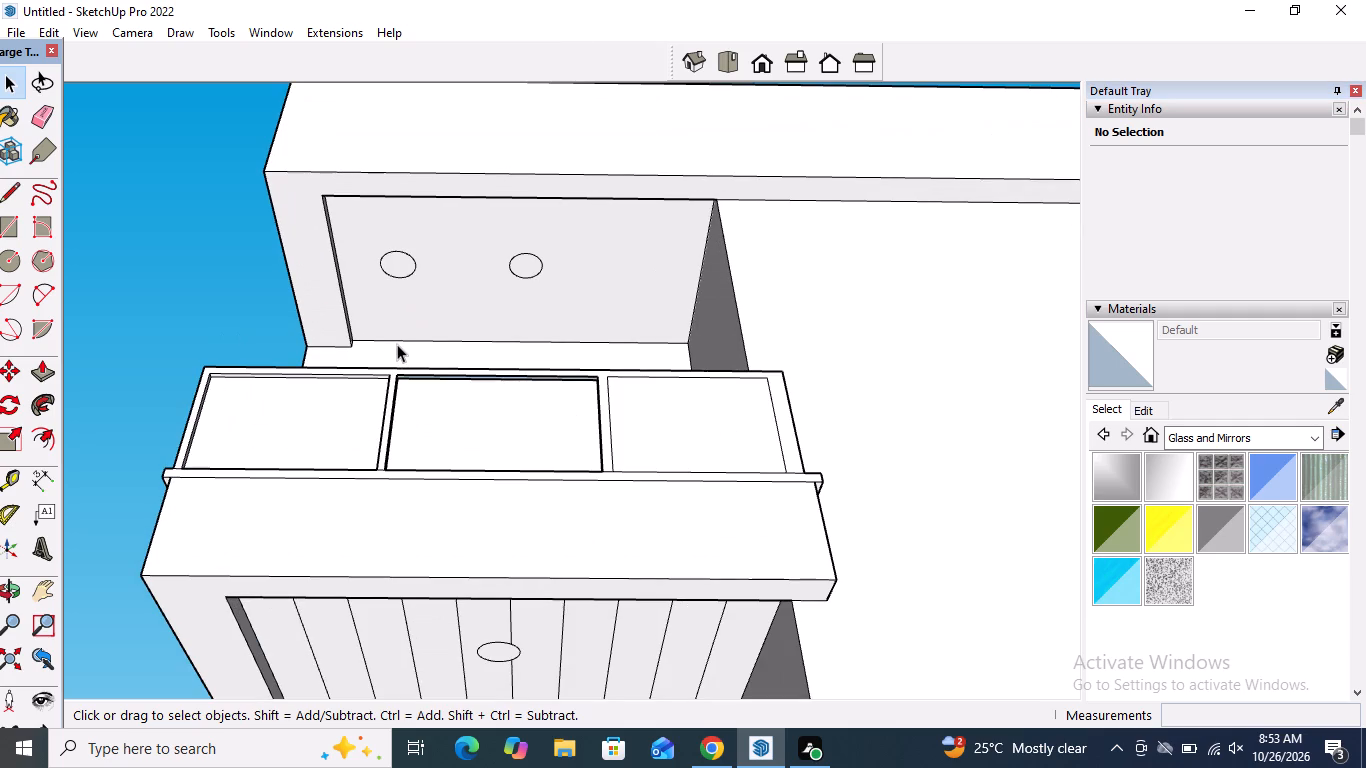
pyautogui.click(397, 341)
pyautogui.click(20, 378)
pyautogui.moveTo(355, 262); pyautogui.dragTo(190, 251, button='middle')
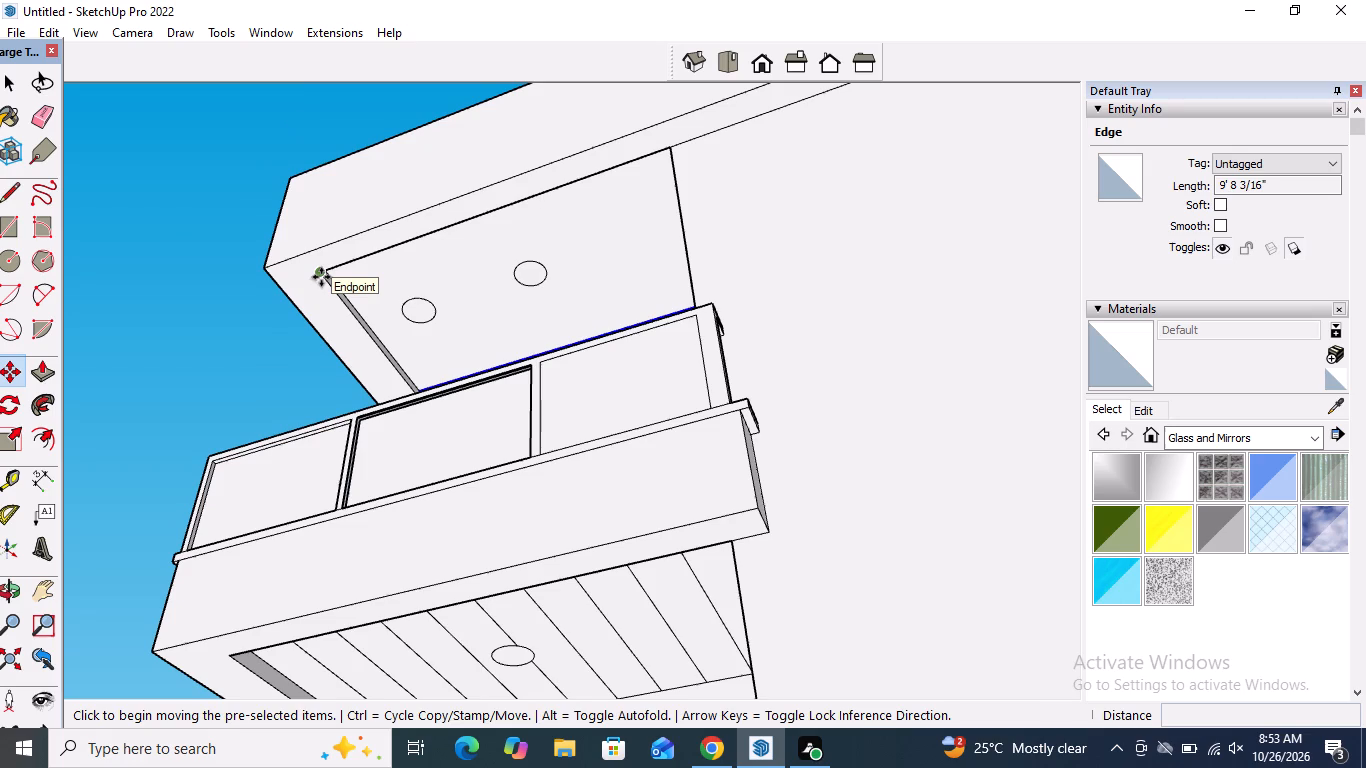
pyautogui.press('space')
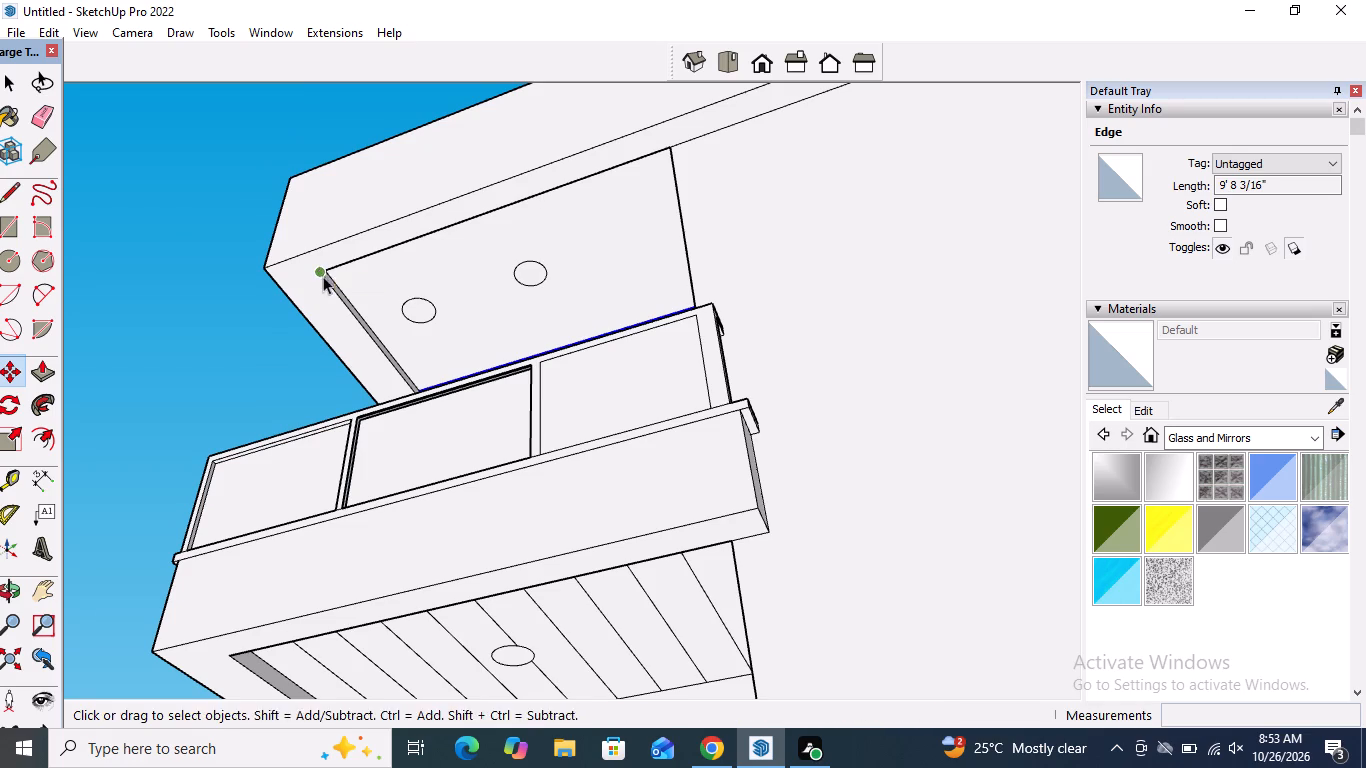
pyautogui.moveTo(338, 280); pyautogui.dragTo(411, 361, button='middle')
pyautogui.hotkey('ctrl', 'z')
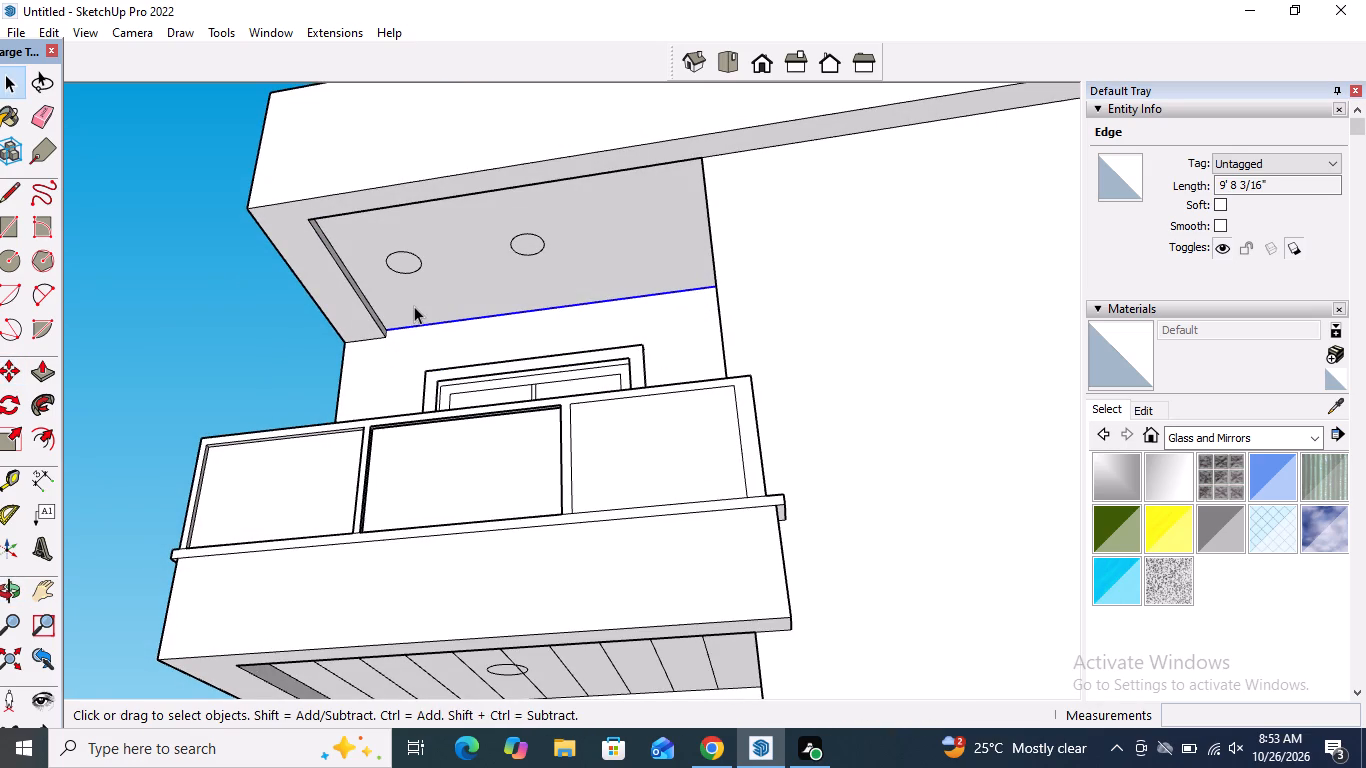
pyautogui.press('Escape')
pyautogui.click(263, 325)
# Copy the recessed panel's short inner edge 9' 8 3/16" to the opposite wall corner and divide the span into 10 equal planks.
pyautogui.middleClick(346, 268)
pyautogui.scroll(3, 346, 268)
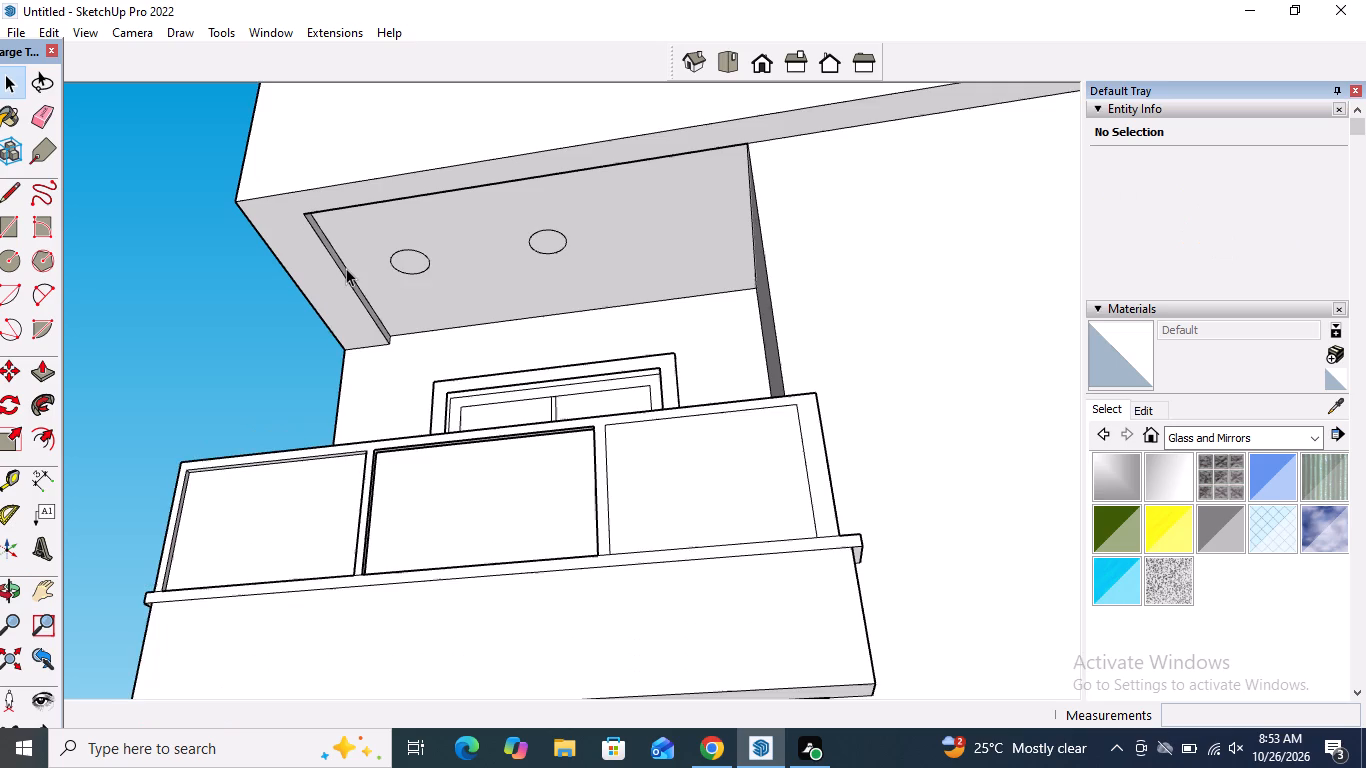
pyautogui.scroll(2, 346, 268)
pyautogui.click(346, 270)
pyautogui.click(6, 381)
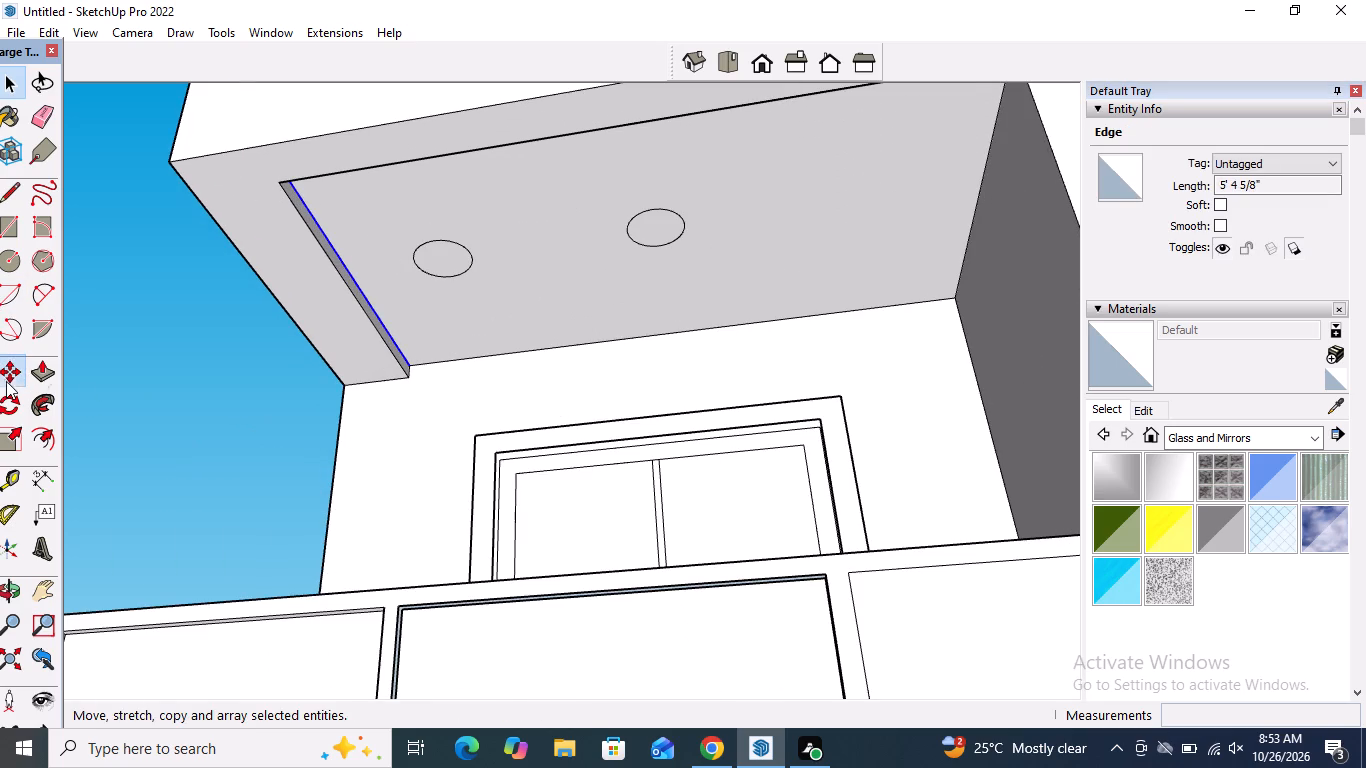
pyautogui.scroll(3, 403, 366)
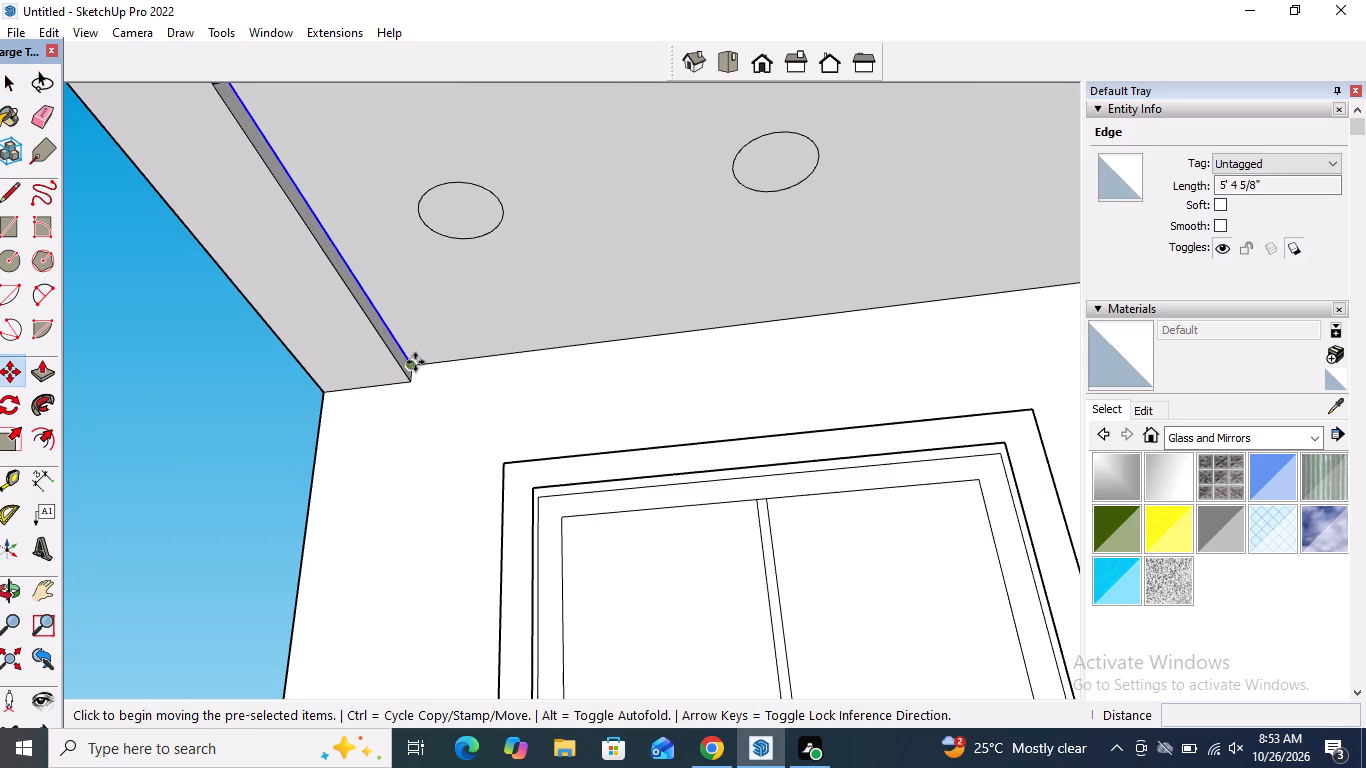
pyautogui.click(415, 362)
pyautogui.scroll(-10, 388, 372)
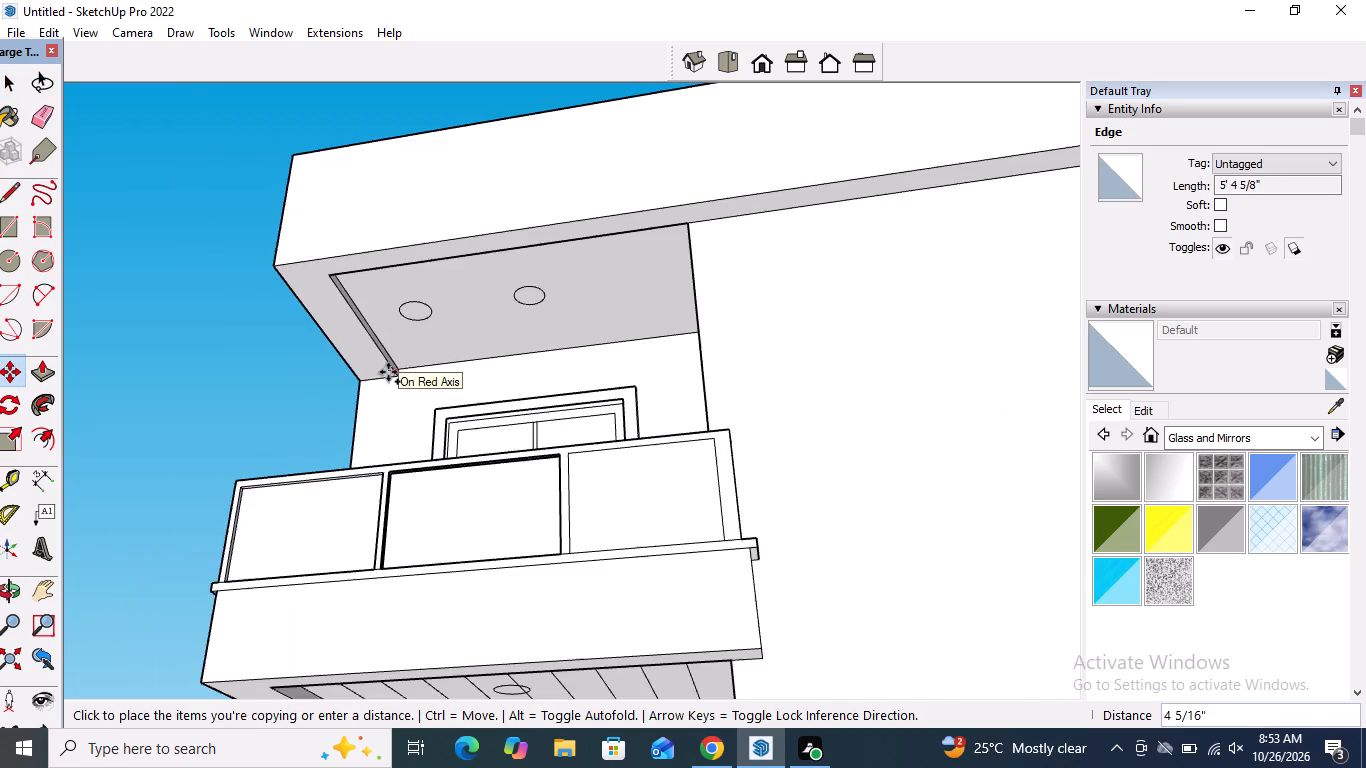
pyautogui.moveTo(459, 354); pyautogui.dragTo(674, 369, button='middle')
pyautogui.scroll(4, 665, 368)
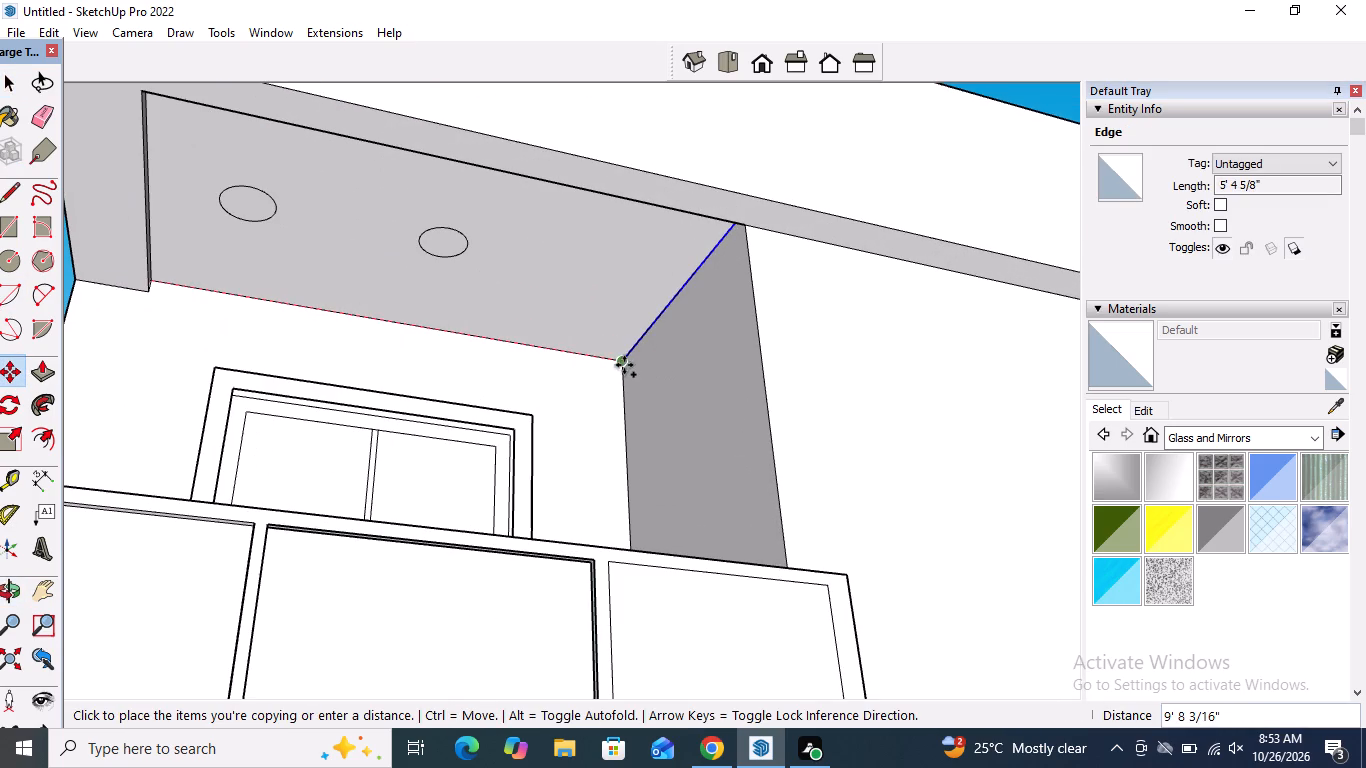
pyautogui.click(622, 361)
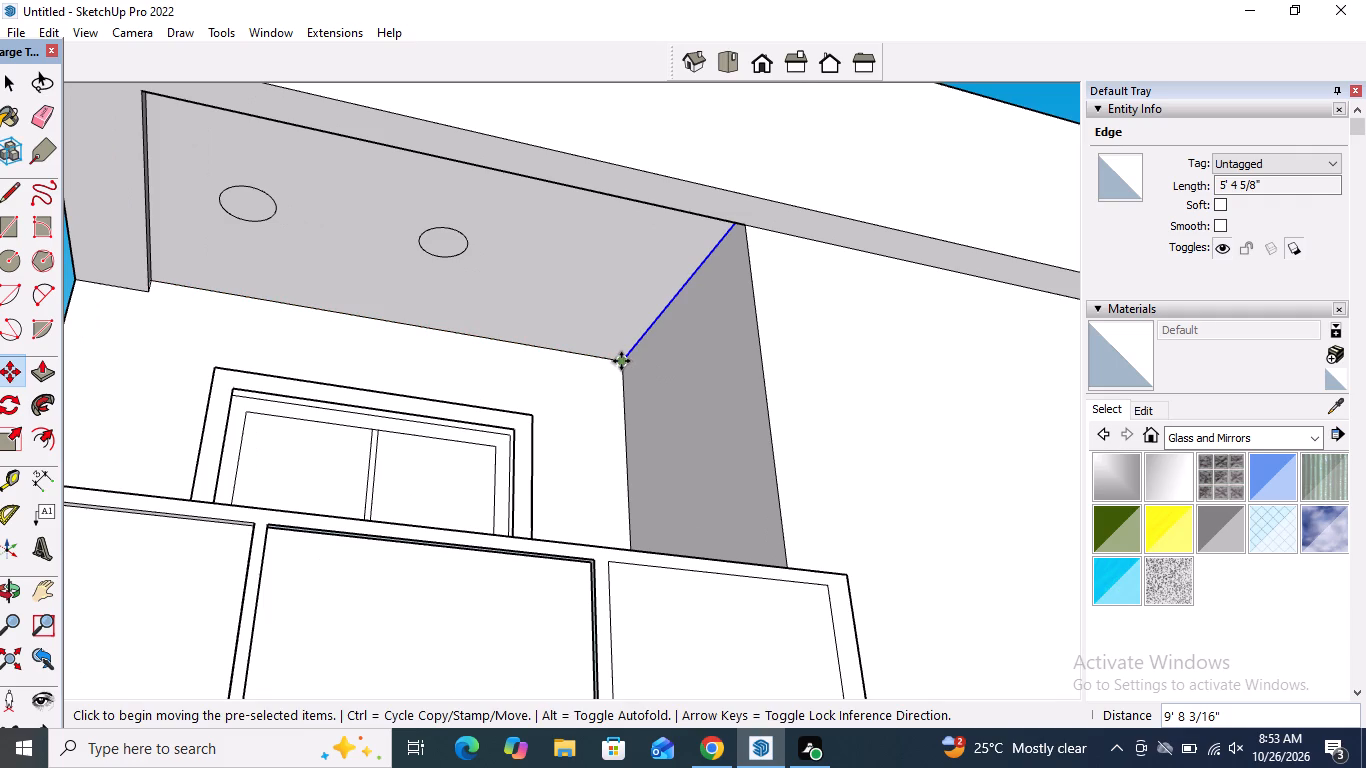
pyautogui.write('/10')
pyautogui.press('Return')
pyautogui.press('space')
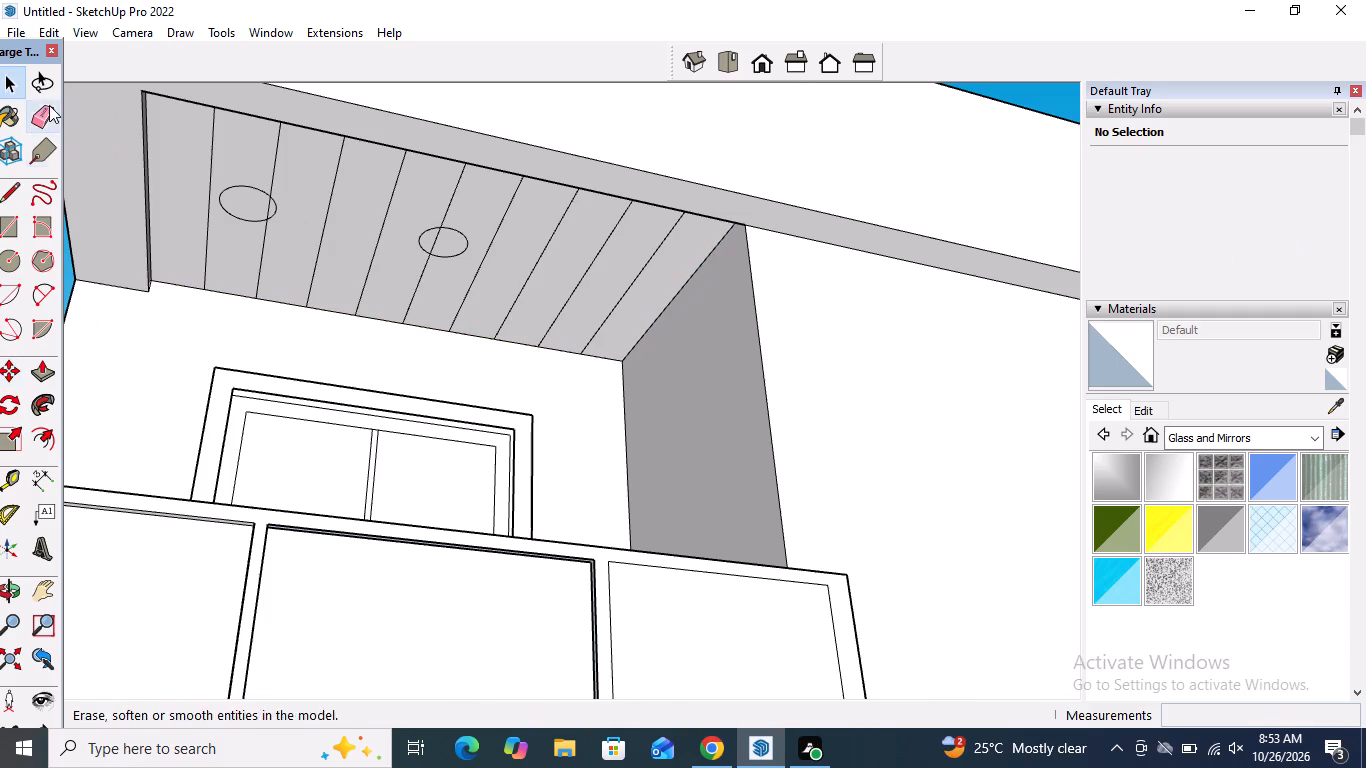
# Erase the plank line segments crossing the two circular light outlines on the top balcony's ceiling.
pyautogui.click(41, 117)
pyautogui.scroll(4, 349, 244)
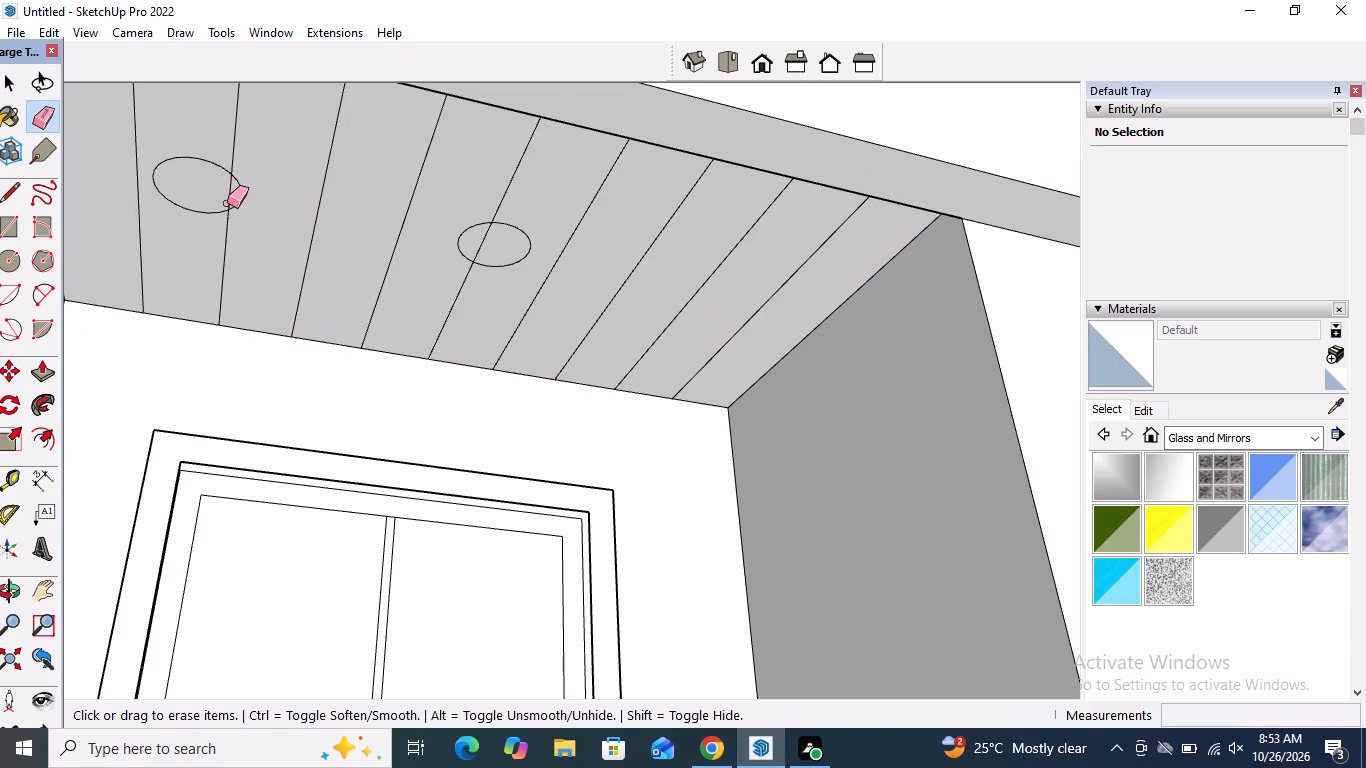
pyautogui.click(227, 198)
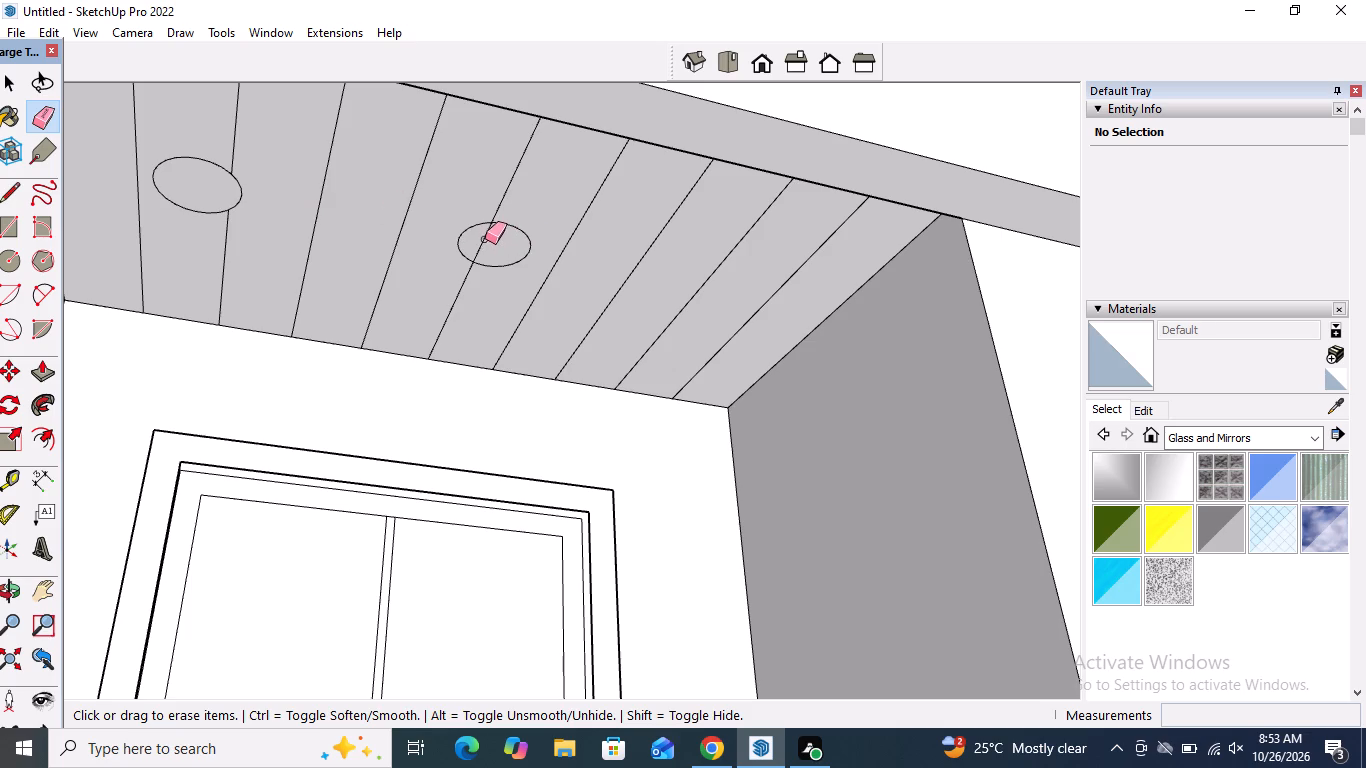
pyautogui.click(485, 236)
pyautogui.press('space')
# Examine the whole building's front facade from above, straight on and below.
pyautogui.scroll(-6, 485, 236)
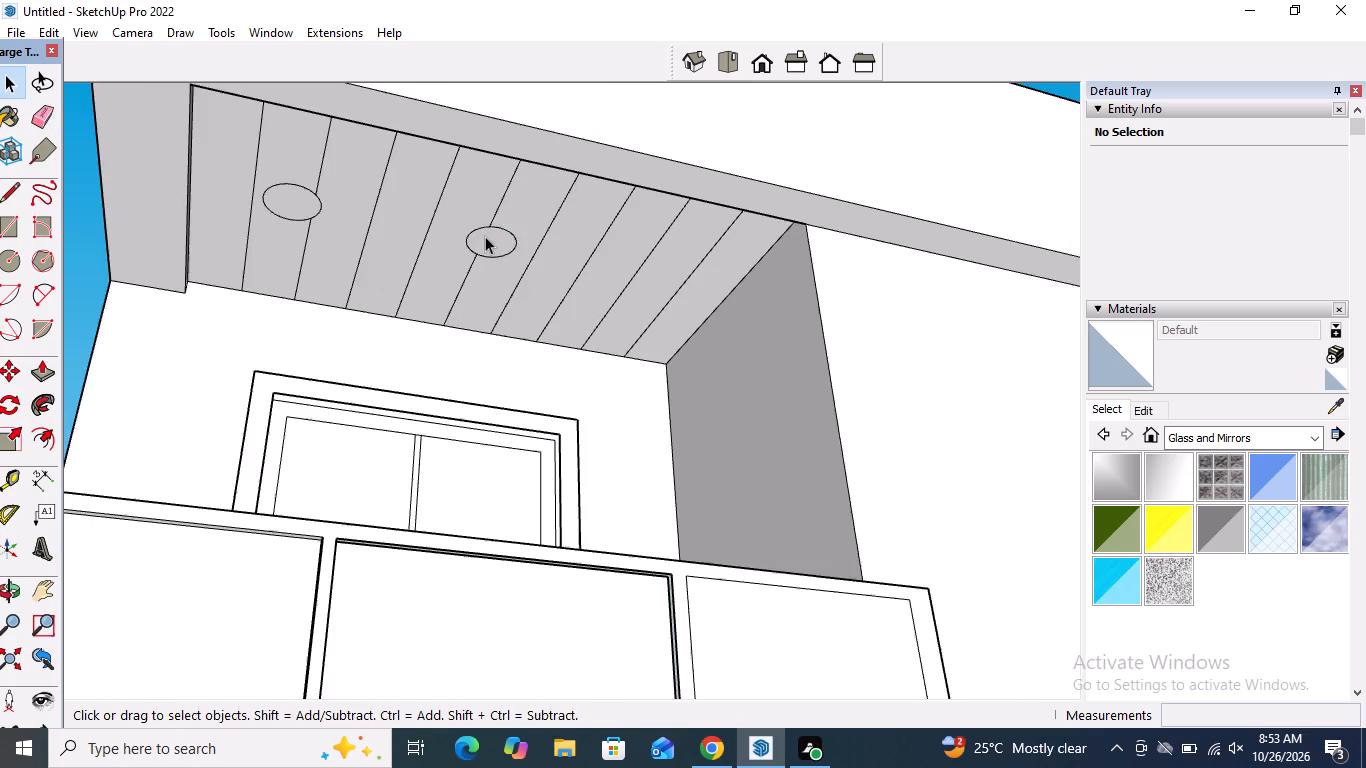
pyautogui.scroll(-18, 485, 236)
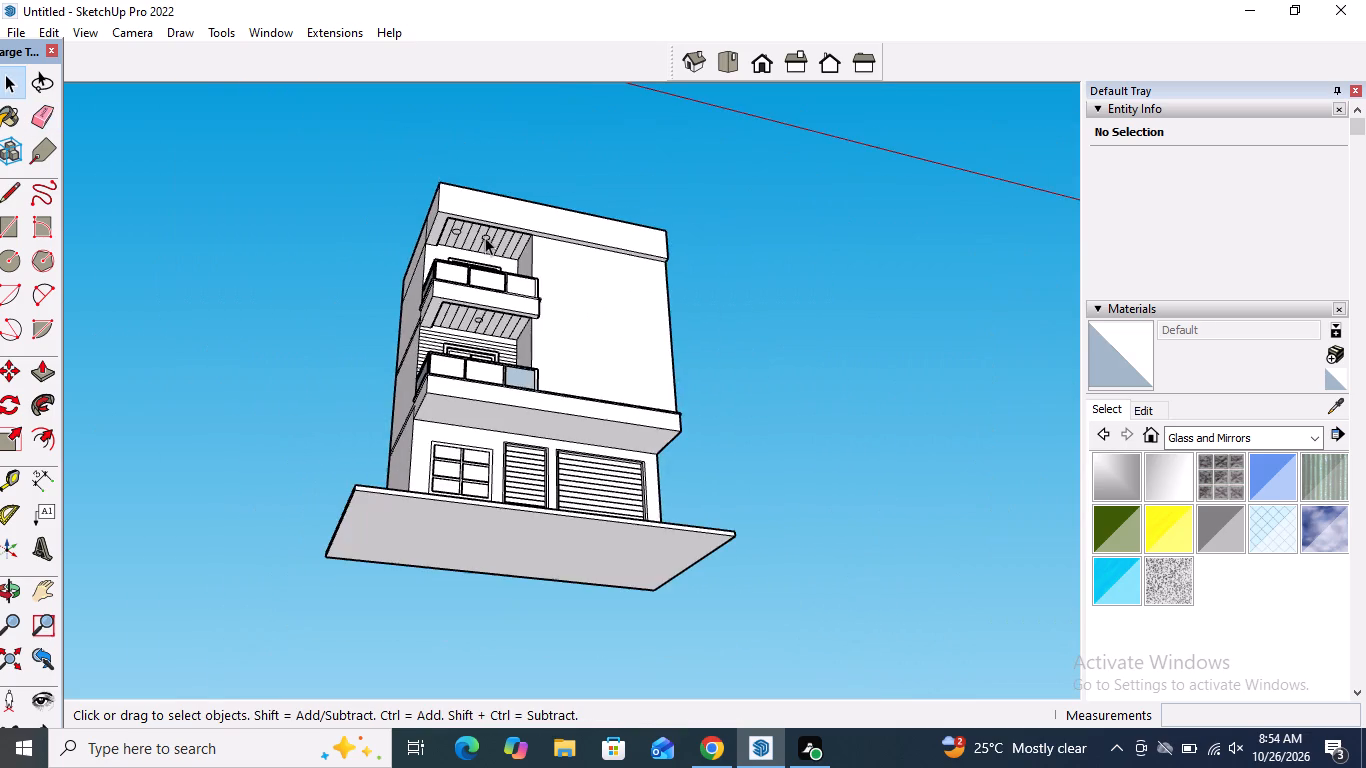
pyautogui.moveTo(485, 240); pyautogui.dragTo(422, 543, button='middle')
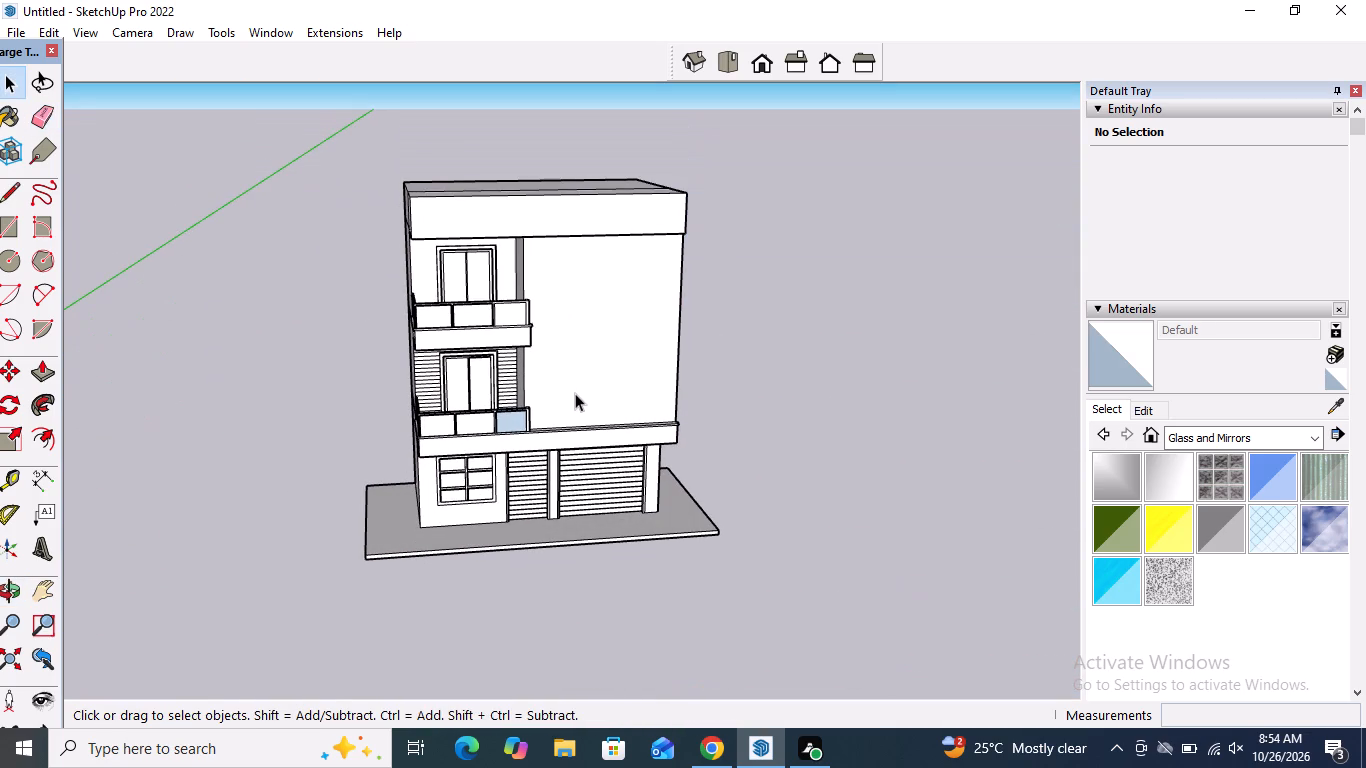
pyautogui.moveTo(575, 388); pyautogui.dragTo(489, 387, button='middle')
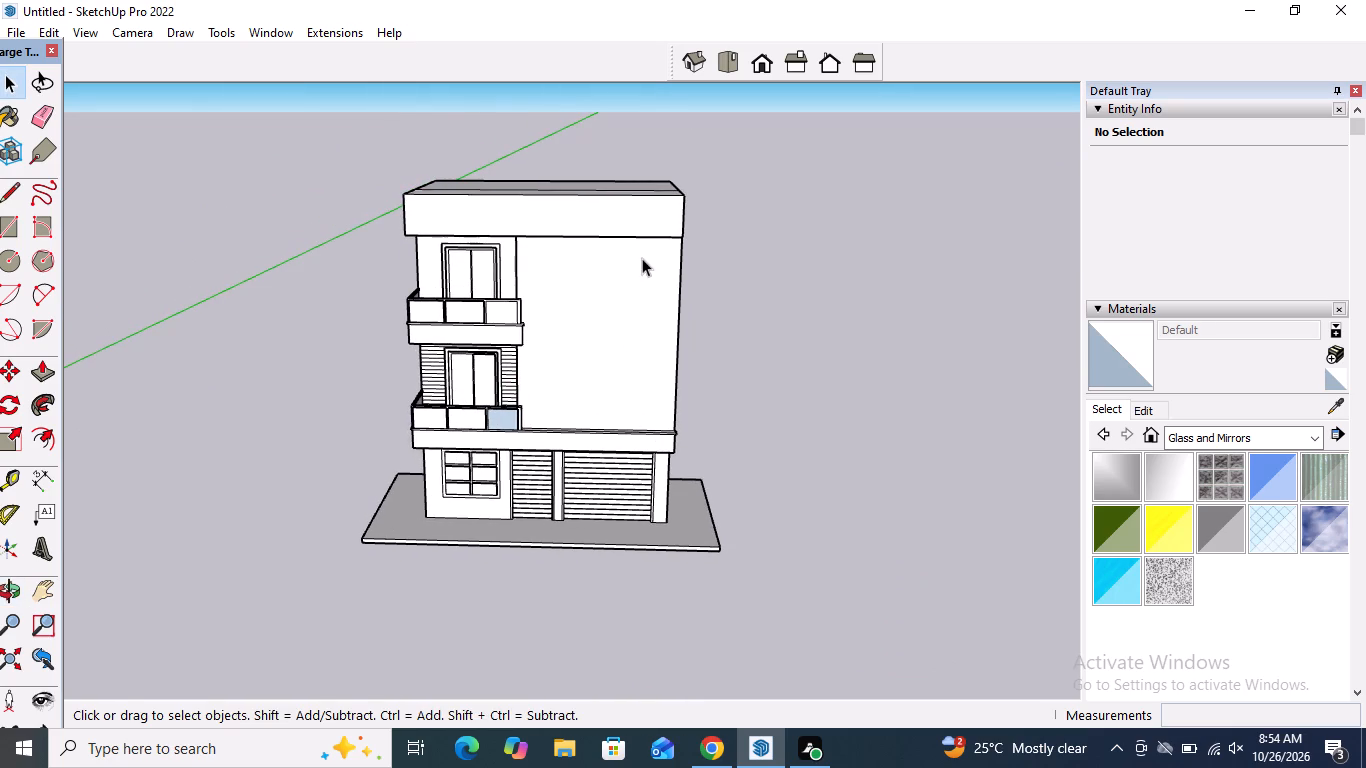
pyautogui.moveTo(642, 254); pyautogui.dragTo(638, 212, button='middle')
pyautogui.scroll(1, 638, 215)
pyautogui.moveTo(638, 212); pyautogui.dragTo(638, 107, button='middle')
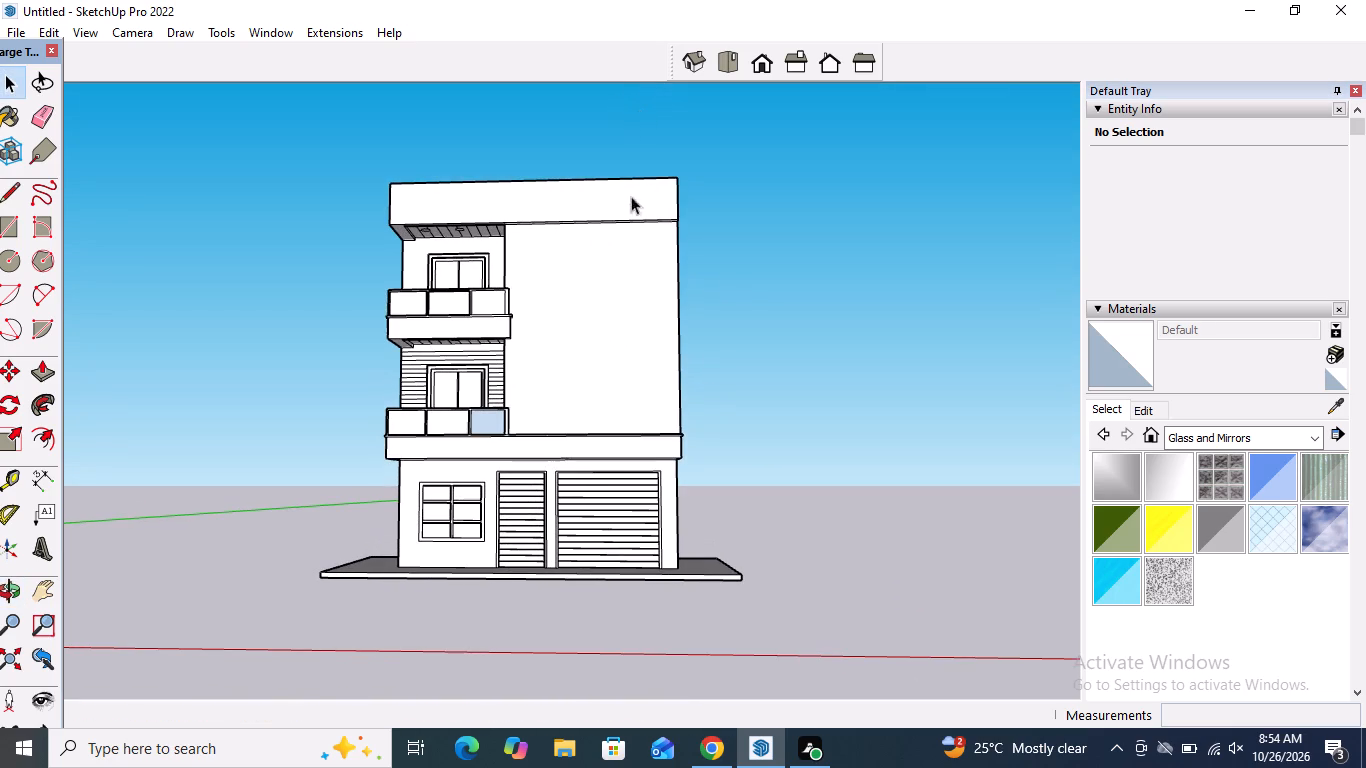
pyautogui.moveTo(588, 418); pyautogui.dragTo(579, 675, button='middle')
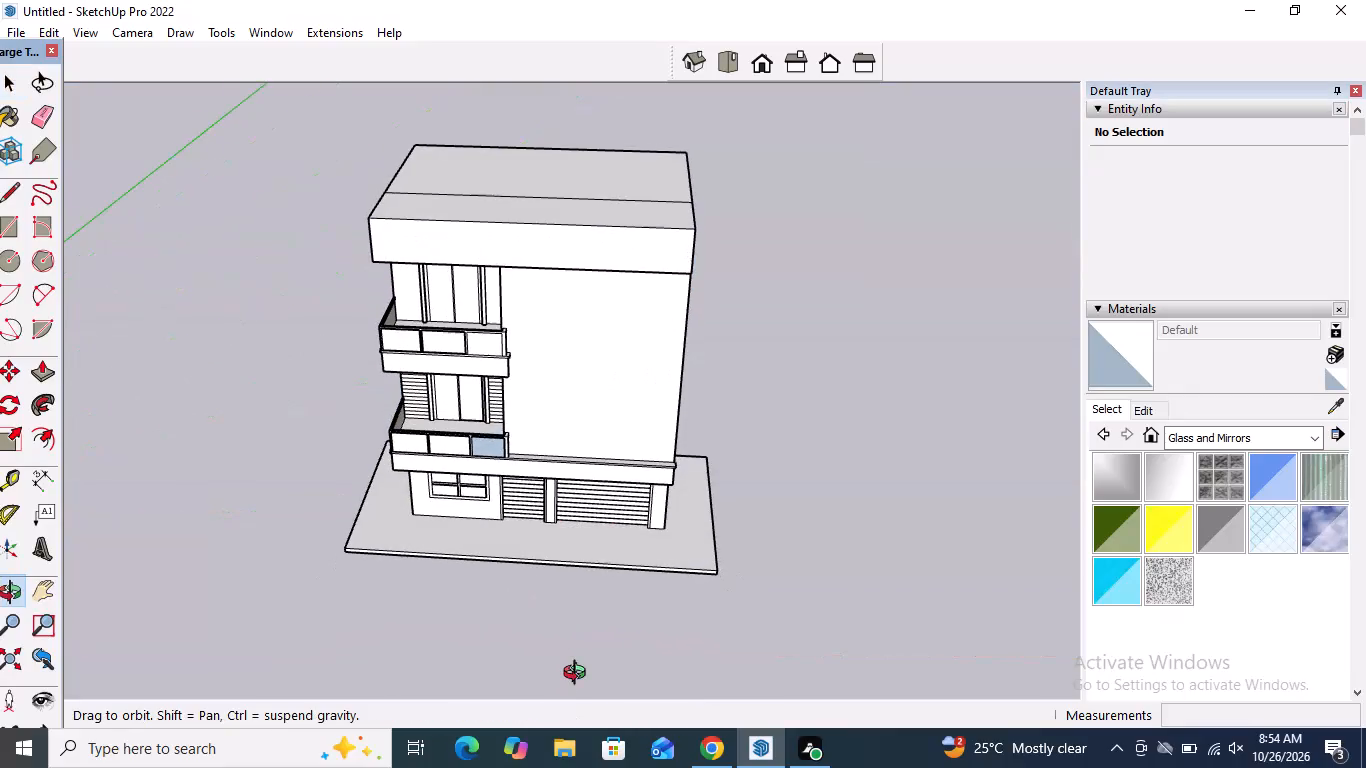
pyautogui.moveTo(579, 675); pyautogui.dragTo(606, 397, button='middle')
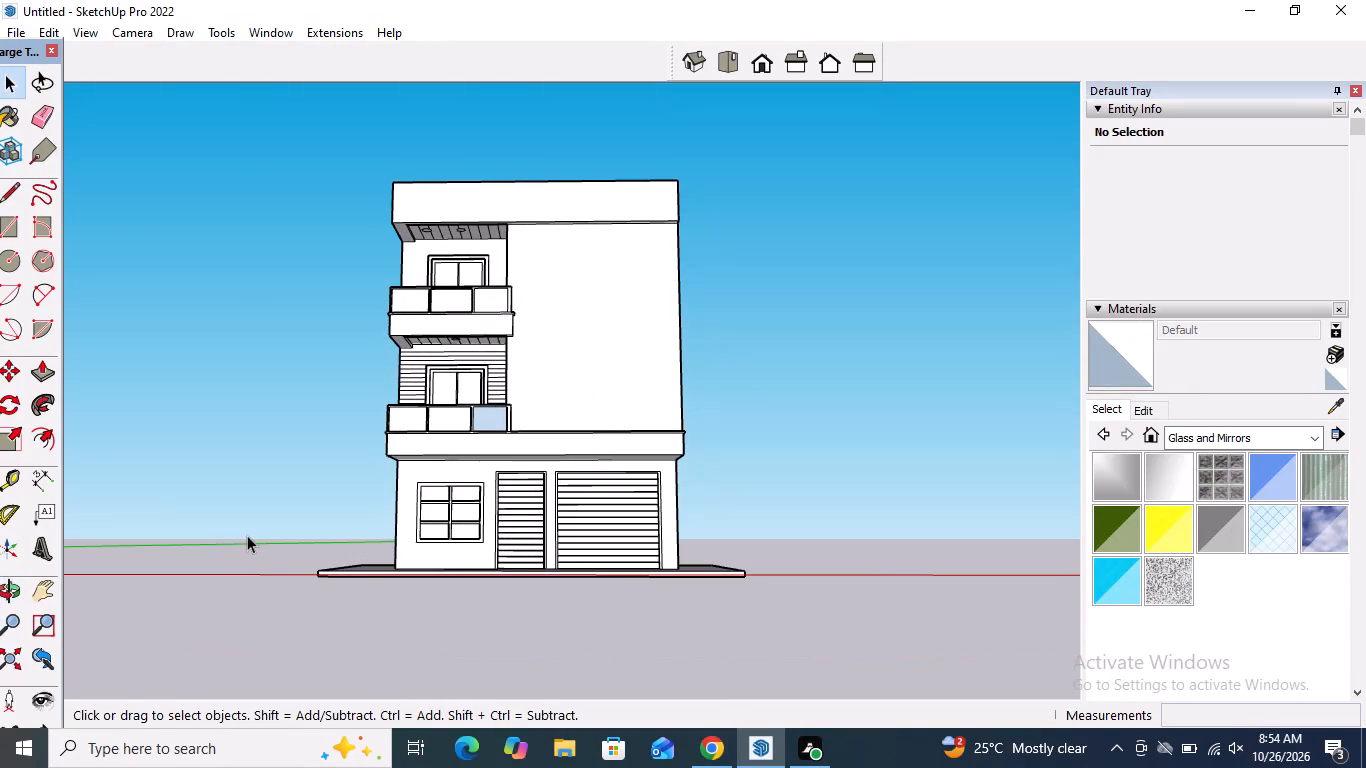
pyautogui.moveTo(544, 391); pyautogui.dragTo(532, 328, button='middle')
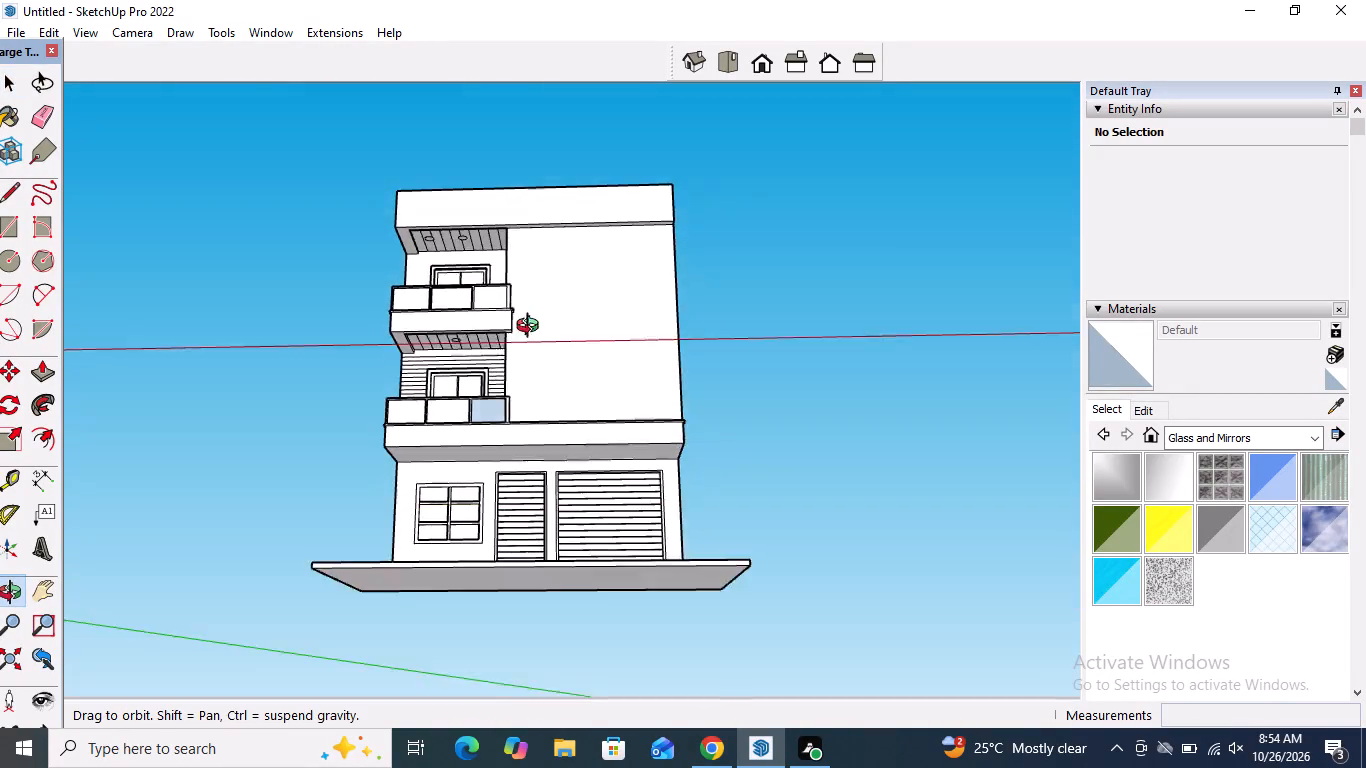
# Draw a vertical line of 20' 3/4" on the blank front wall from the roof overhang's underside down to the first-floor ledge.
pyautogui.moveTo(532, 328); pyautogui.dragTo(460, 263, button='middle')
pyautogui.scroll(9, 506, 255)
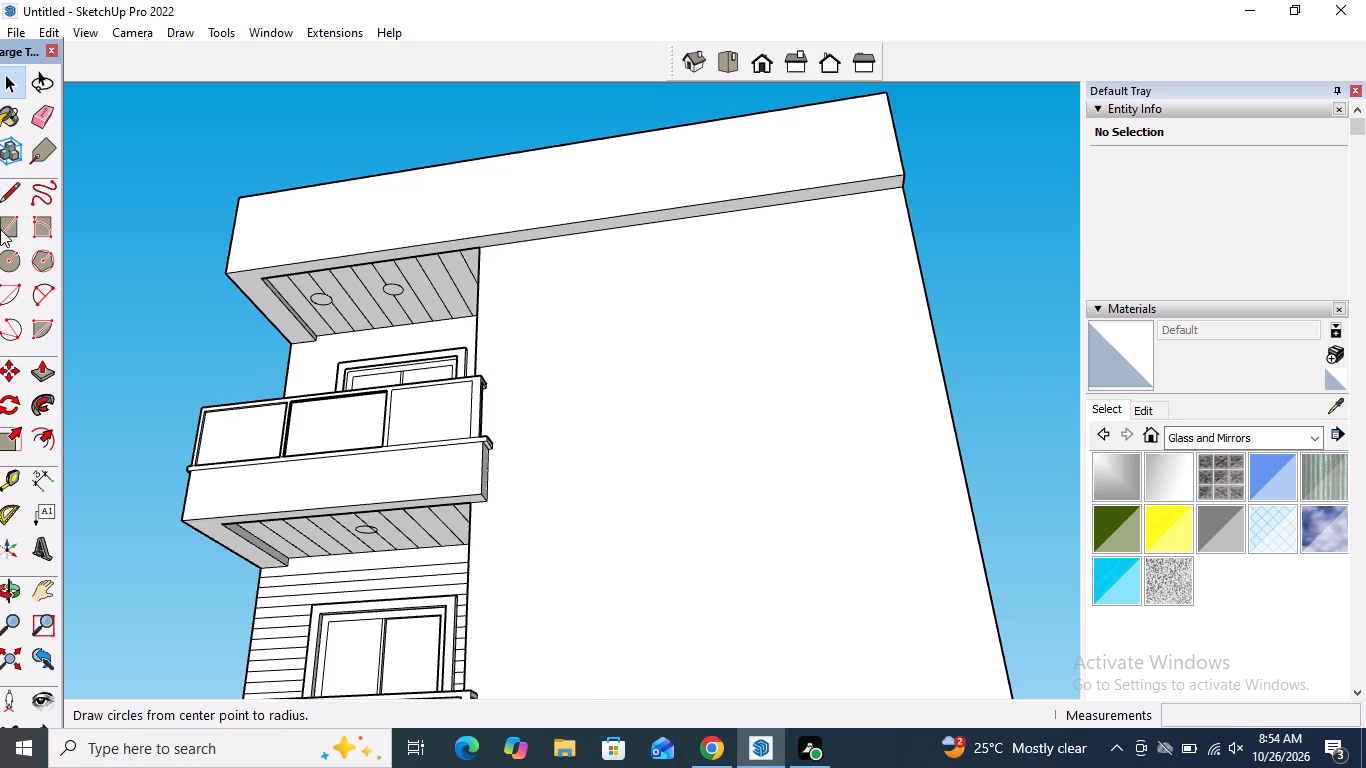
pyautogui.click(5, 194)
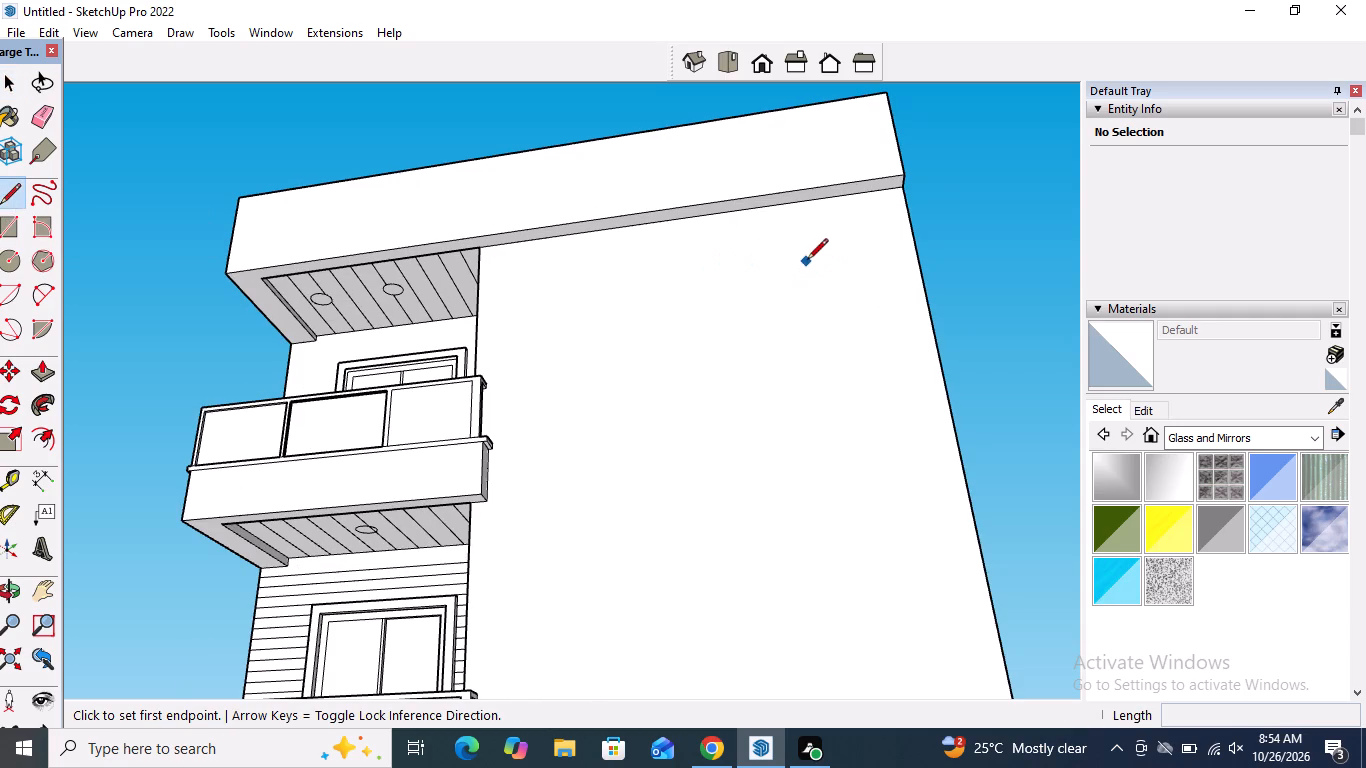
pyautogui.click(681, 221)
pyautogui.scroll(-10, 680, 234)
pyautogui.moveTo(687, 359); pyautogui.dragTo(690, 586, button='middle')
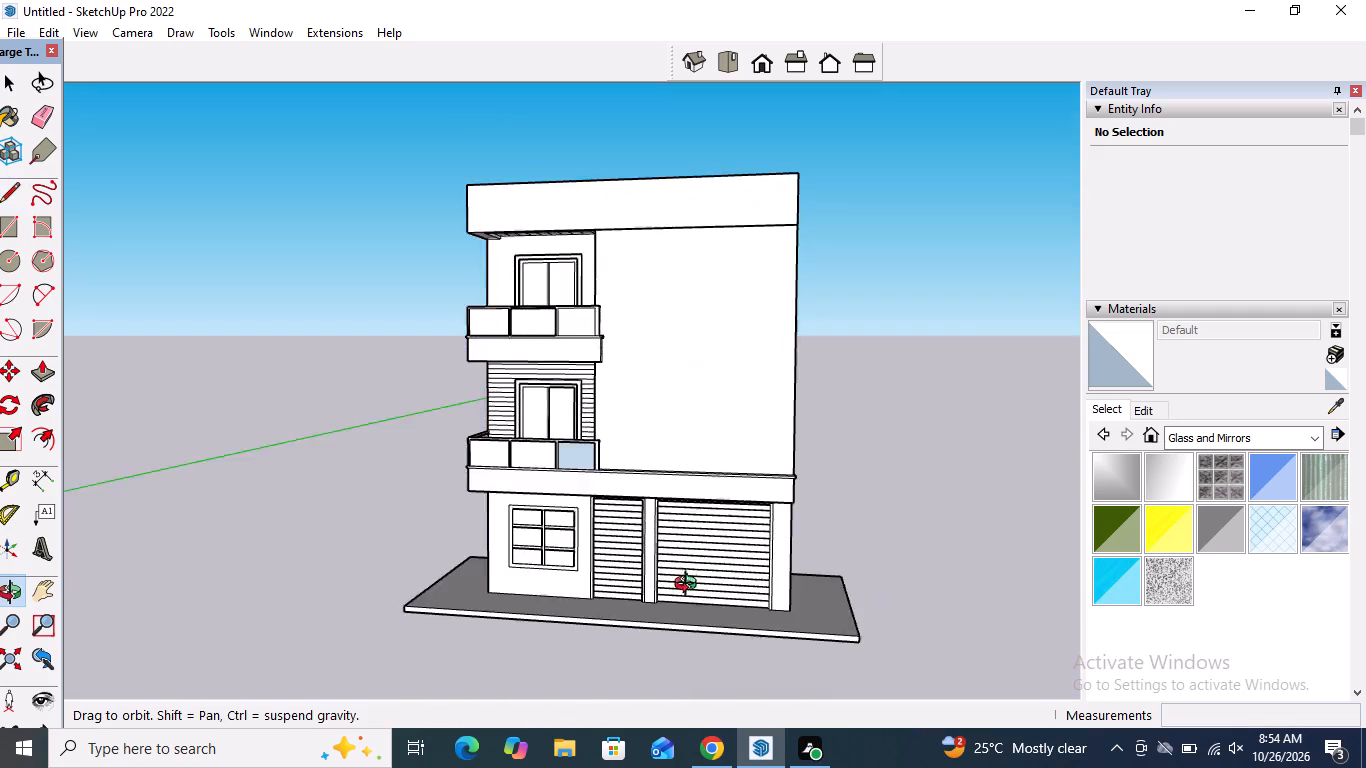
pyautogui.moveTo(690, 586); pyautogui.dragTo(673, 692, button='middle')
pyautogui.scroll(9, 690, 482)
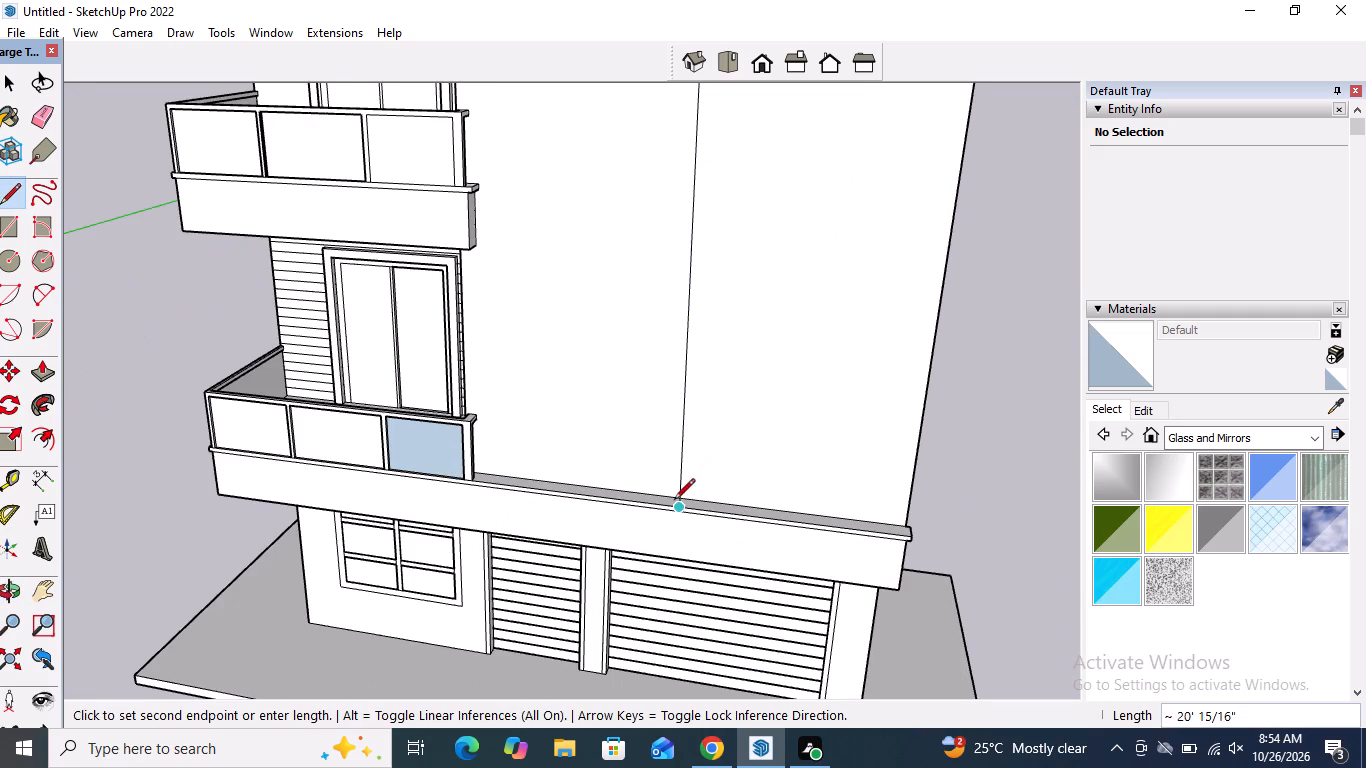
pyautogui.scroll(8, 678, 499)
pyautogui.click(673, 496)
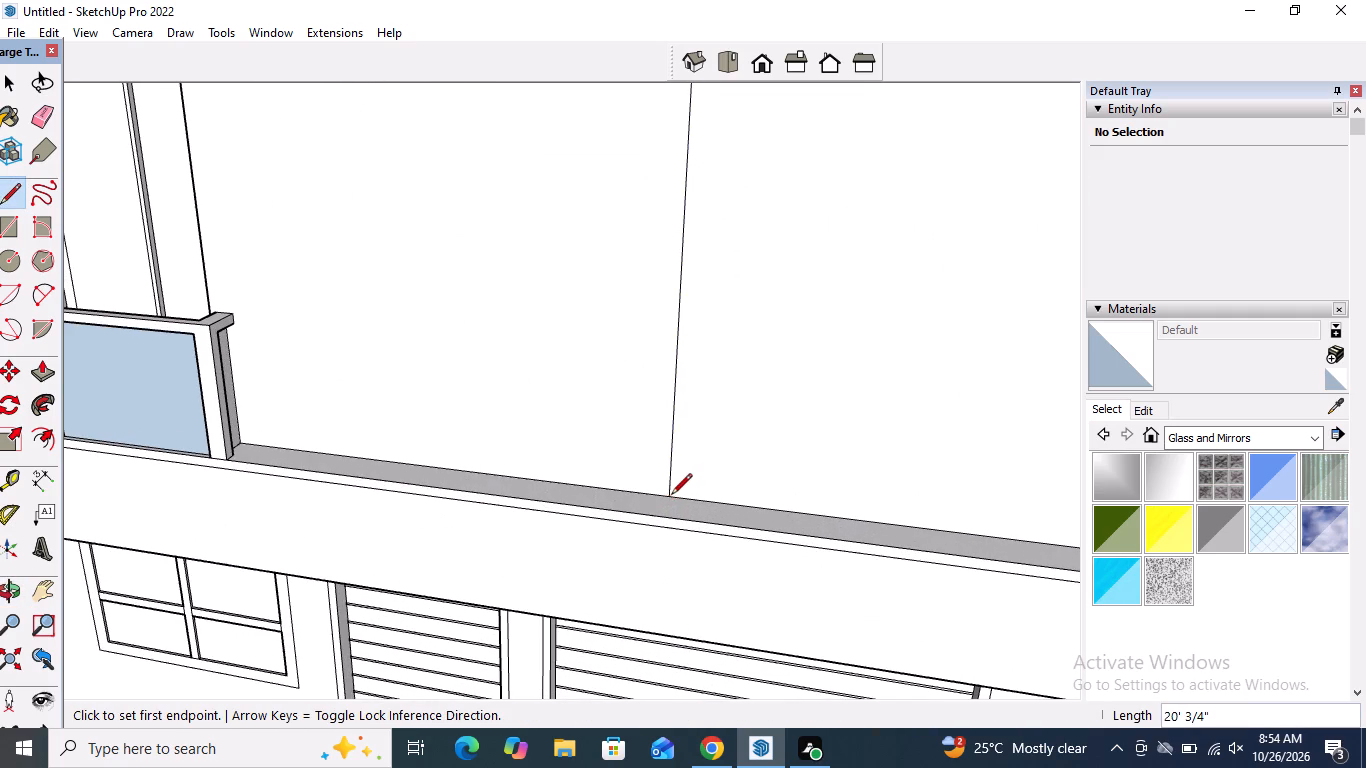
# Draw a second full-height vertical line a short distance toward the outer corner, from the ledge up to the roof overhang, outlining a narrow strip.
pyautogui.scroll(-11, 680, 496)
pyautogui.moveTo(691, 533); pyautogui.dragTo(724, 515, button='middle')
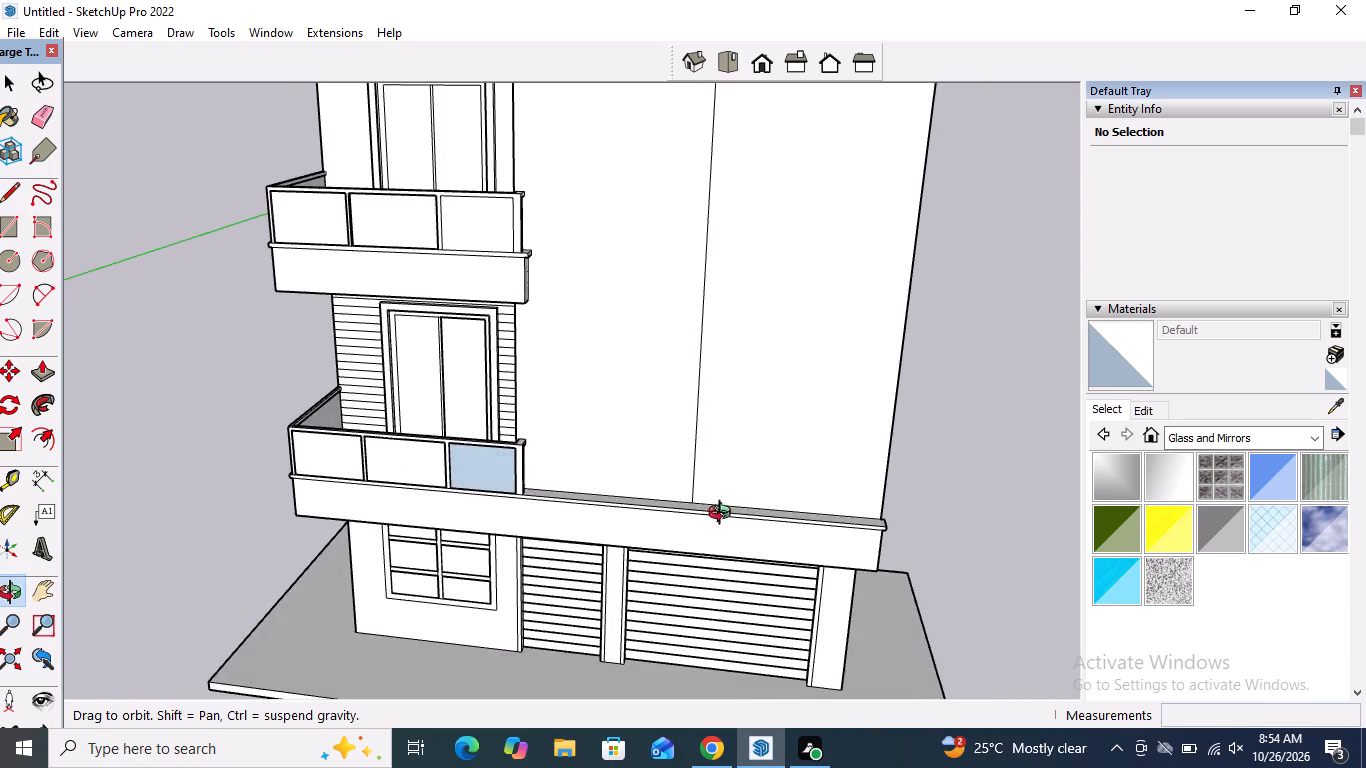
pyautogui.moveTo(724, 515); pyautogui.dragTo(779, 492, button='middle')
pyautogui.scroll(3, 783, 479)
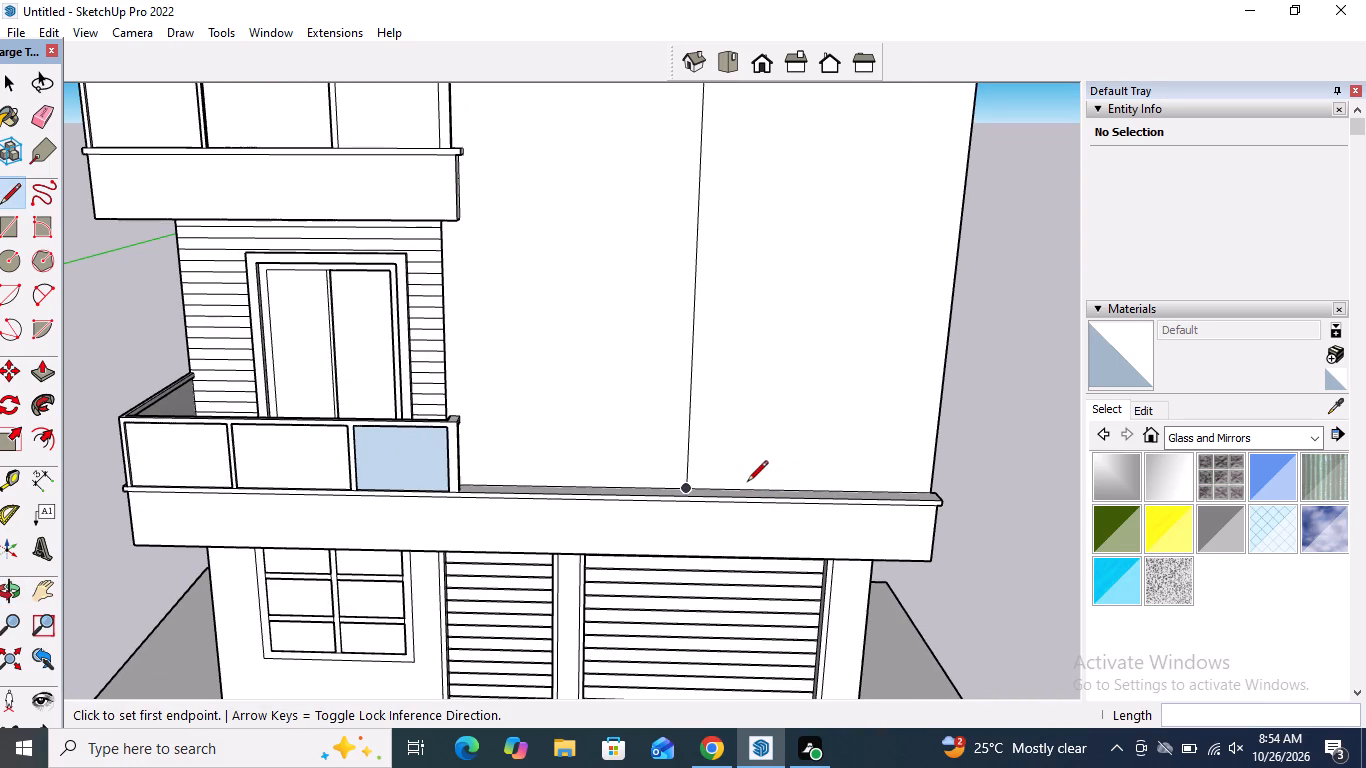
pyautogui.scroll(5, 747, 484)
pyautogui.click(741, 491)
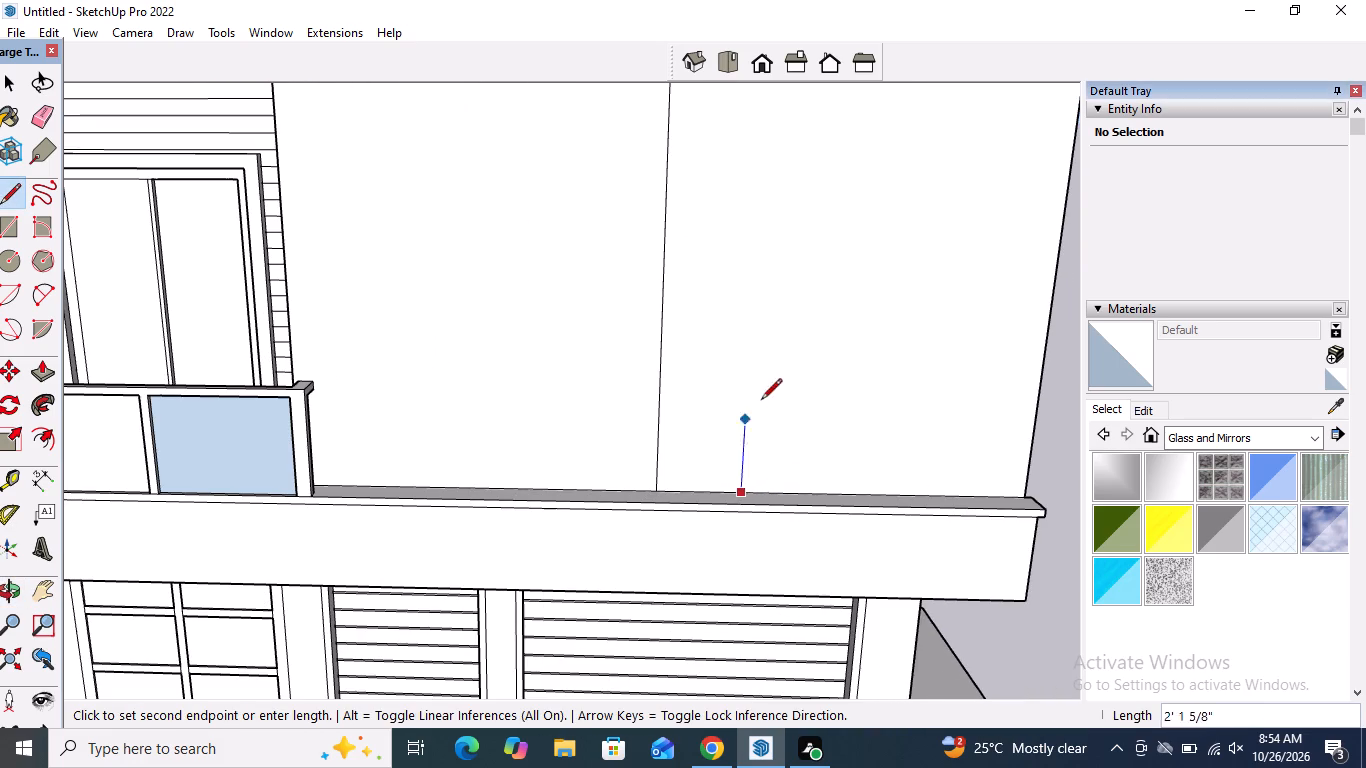
pyautogui.scroll(-15, 752, 441)
pyautogui.moveTo(702, 548); pyautogui.dragTo(736, 280, button='middle')
pyautogui.scroll(3, 746, 259)
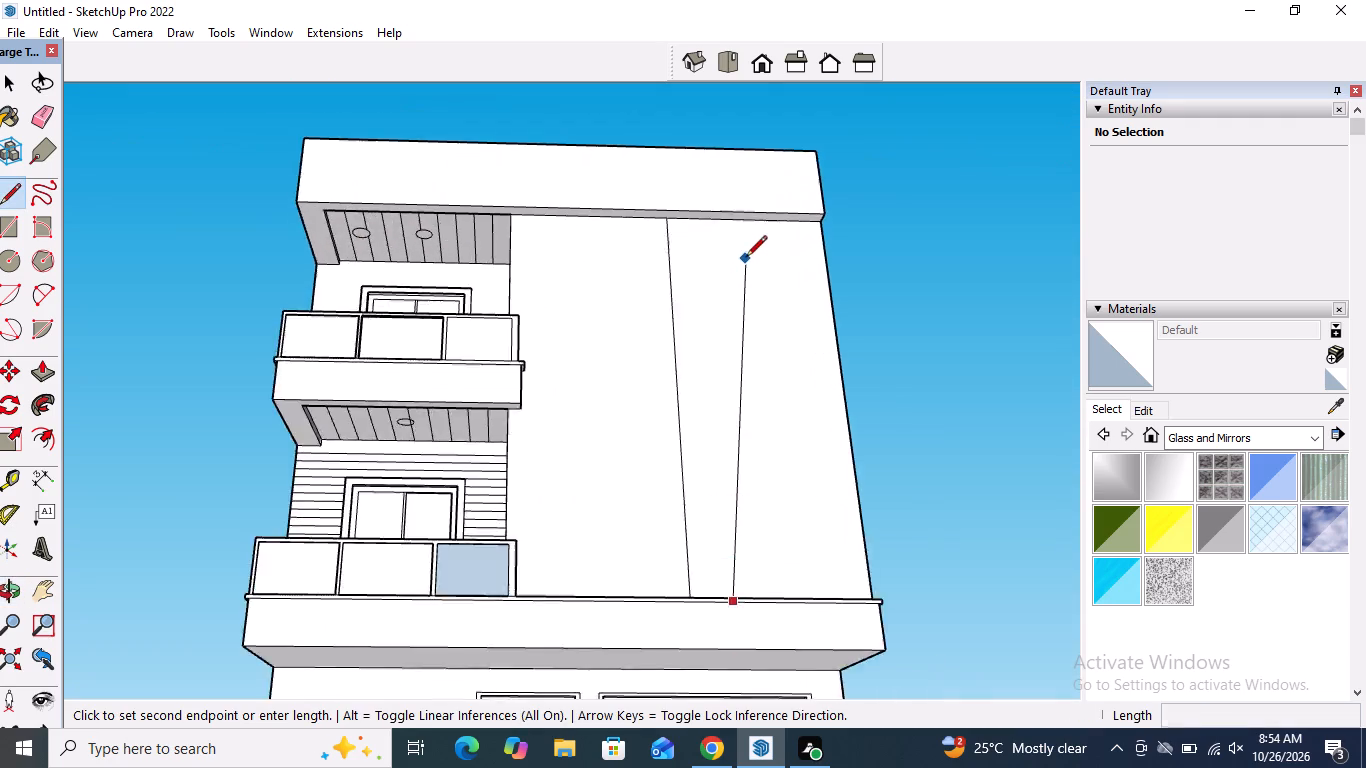
pyautogui.scroll(7, 746, 258)
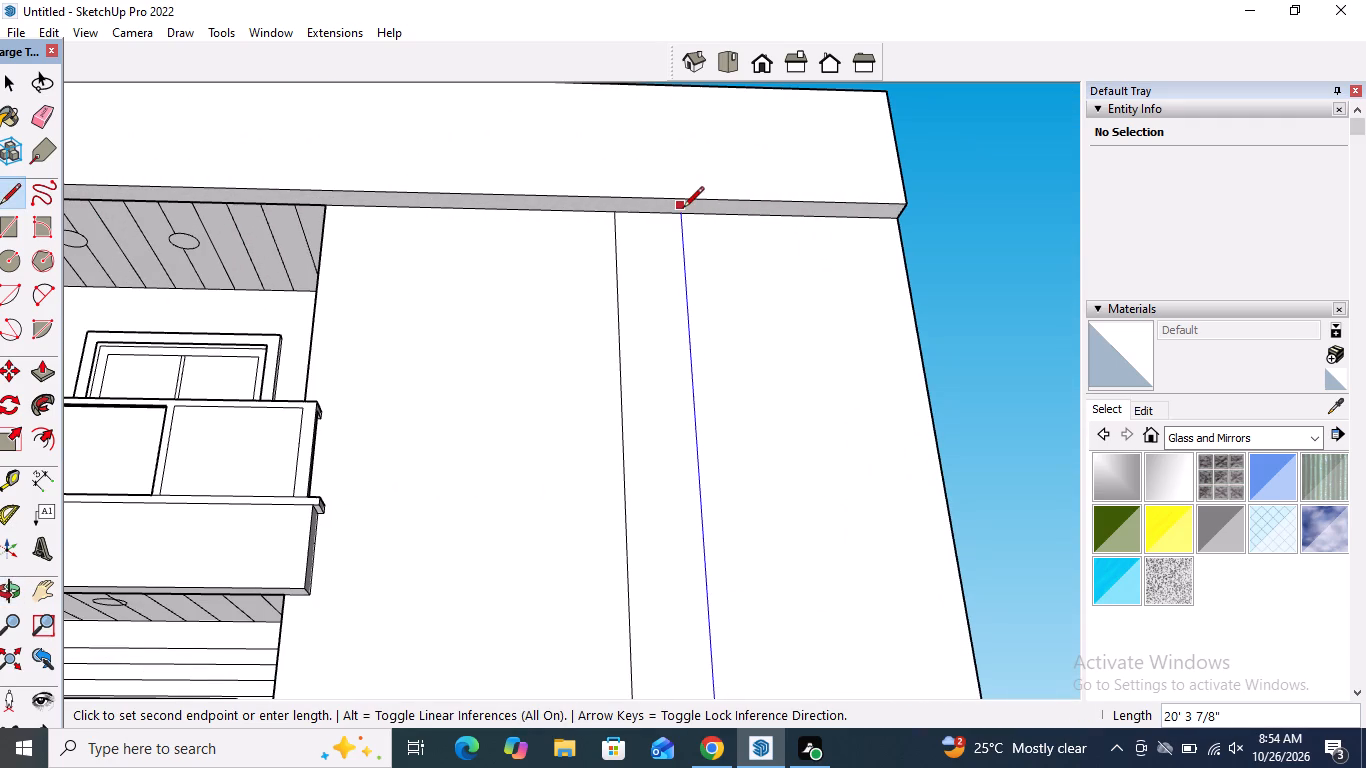
pyautogui.click(683, 208)
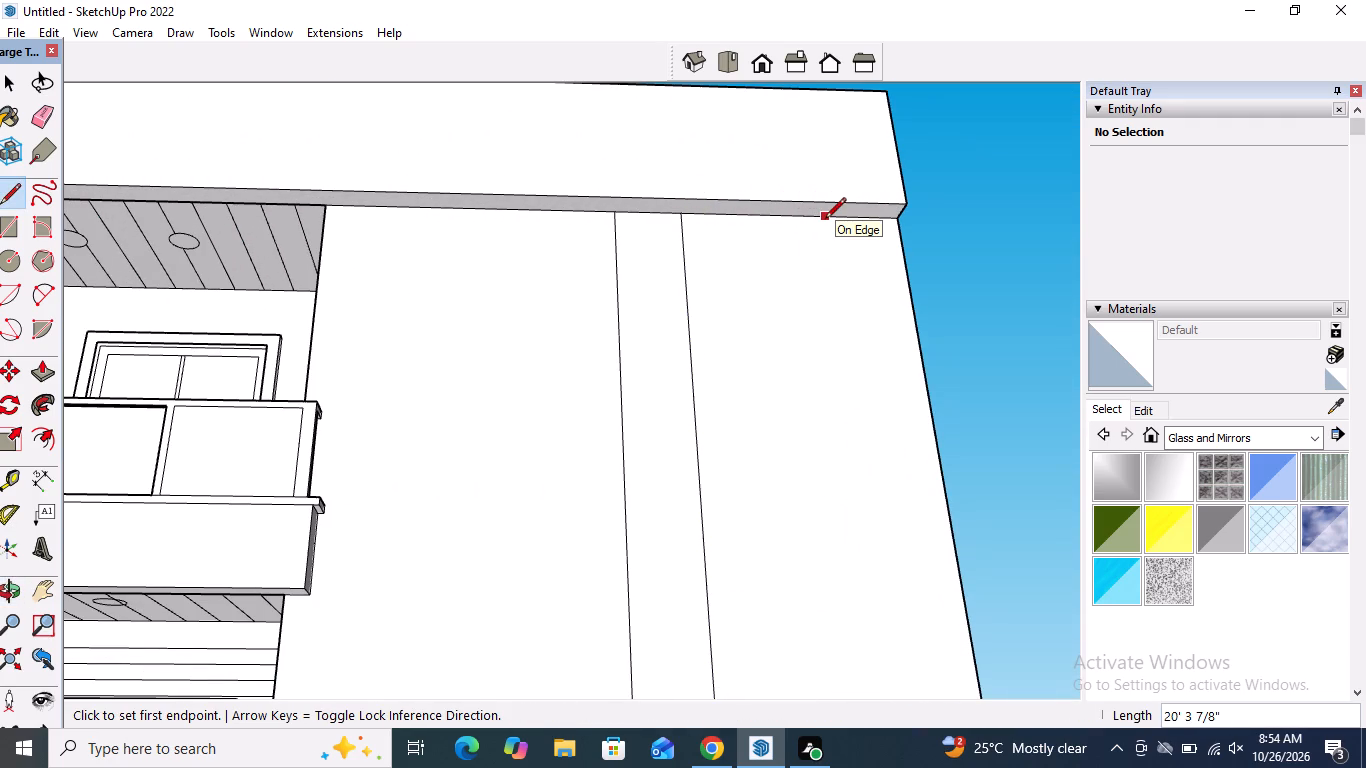
# Draw a third vertical line of 20' 3/4" near the front wall's outer corner, from the roof overhang down to the ledge.
pyautogui.click(839, 220)
pyautogui.scroll(-2, 830, 335)
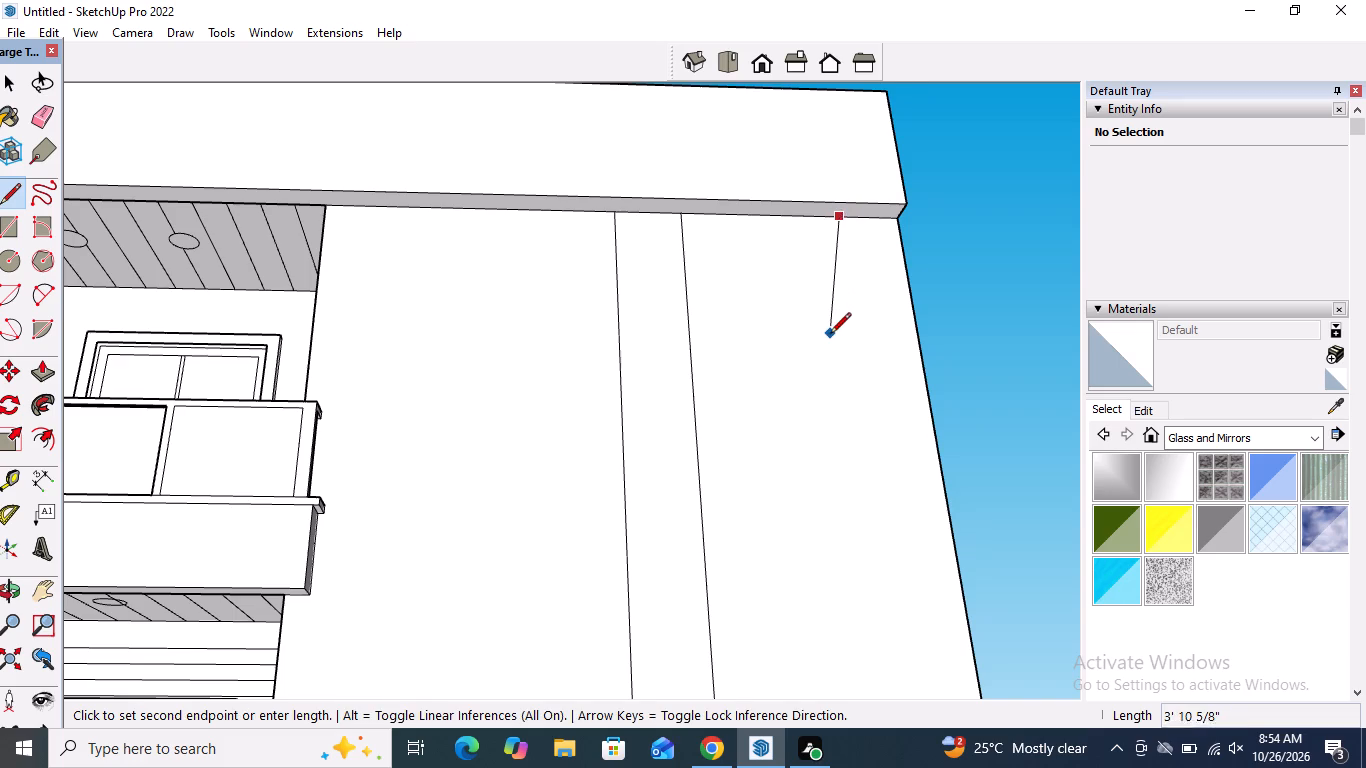
pyautogui.scroll(-9, 830, 335)
pyautogui.moveTo(834, 348); pyautogui.dragTo(828, 643, button='middle')
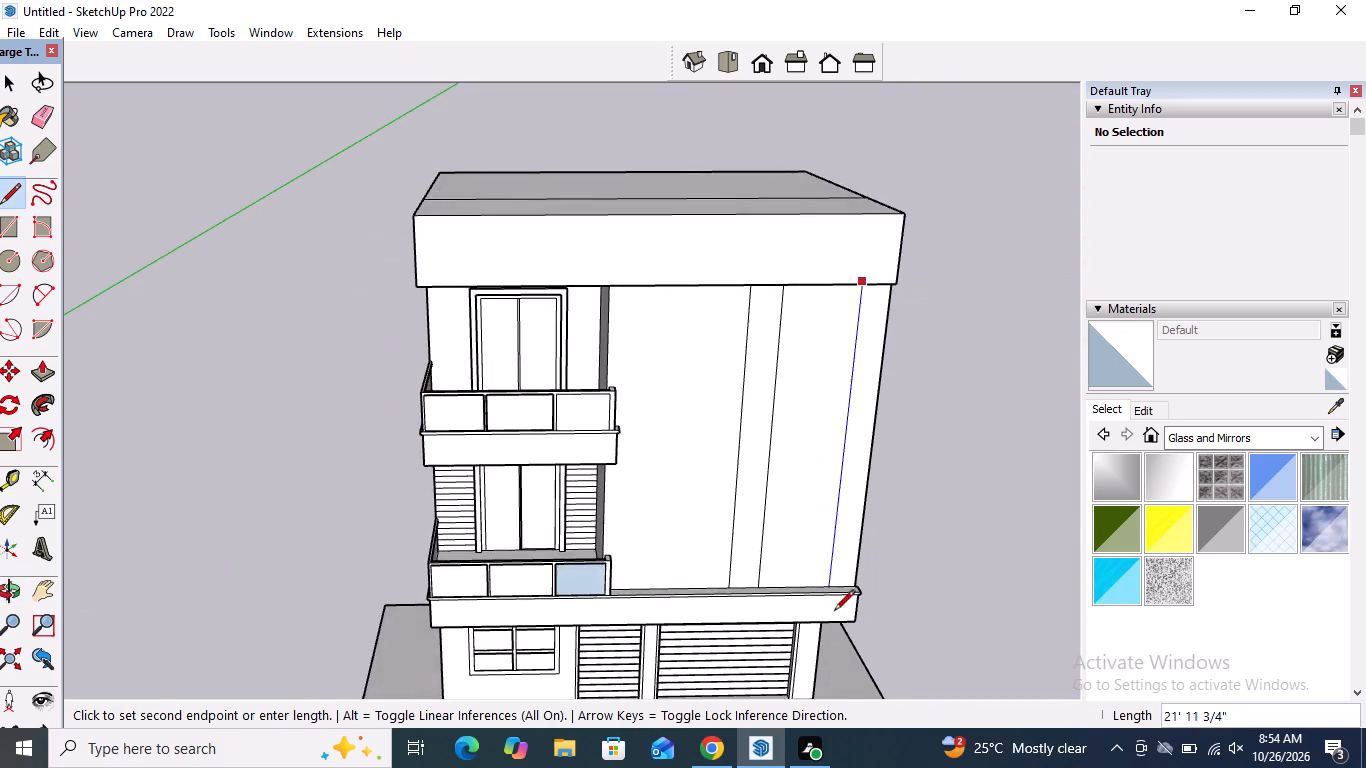
pyautogui.scroll(8, 834, 612)
pyautogui.click(824, 572)
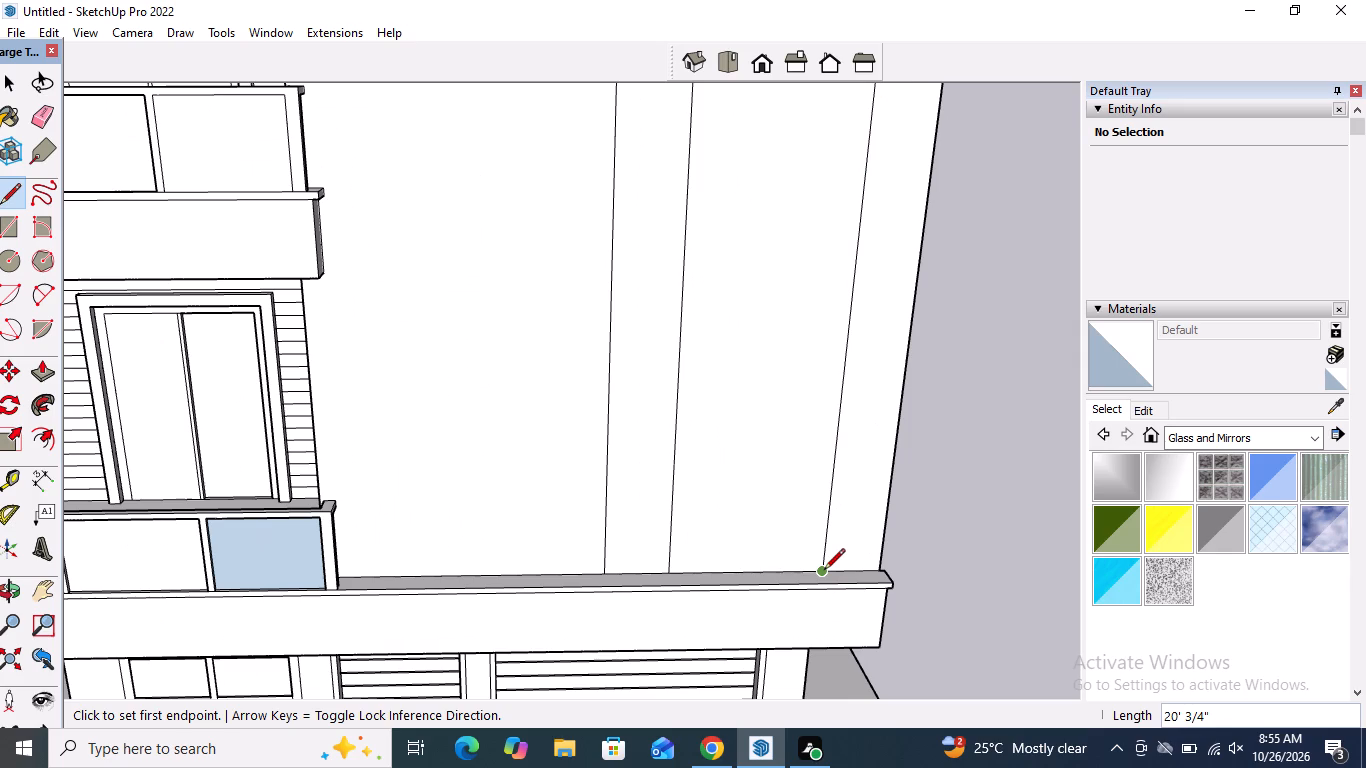
pyautogui.press('space')
# Push/Pull the corner strip and the narrow middle strip of the front wall outward 8 1/2" as projecting vertical bands.
pyautogui.scroll(-9, 572, 496)
pyautogui.moveTo(647, 238); pyautogui.dragTo(662, 179, button='middle')
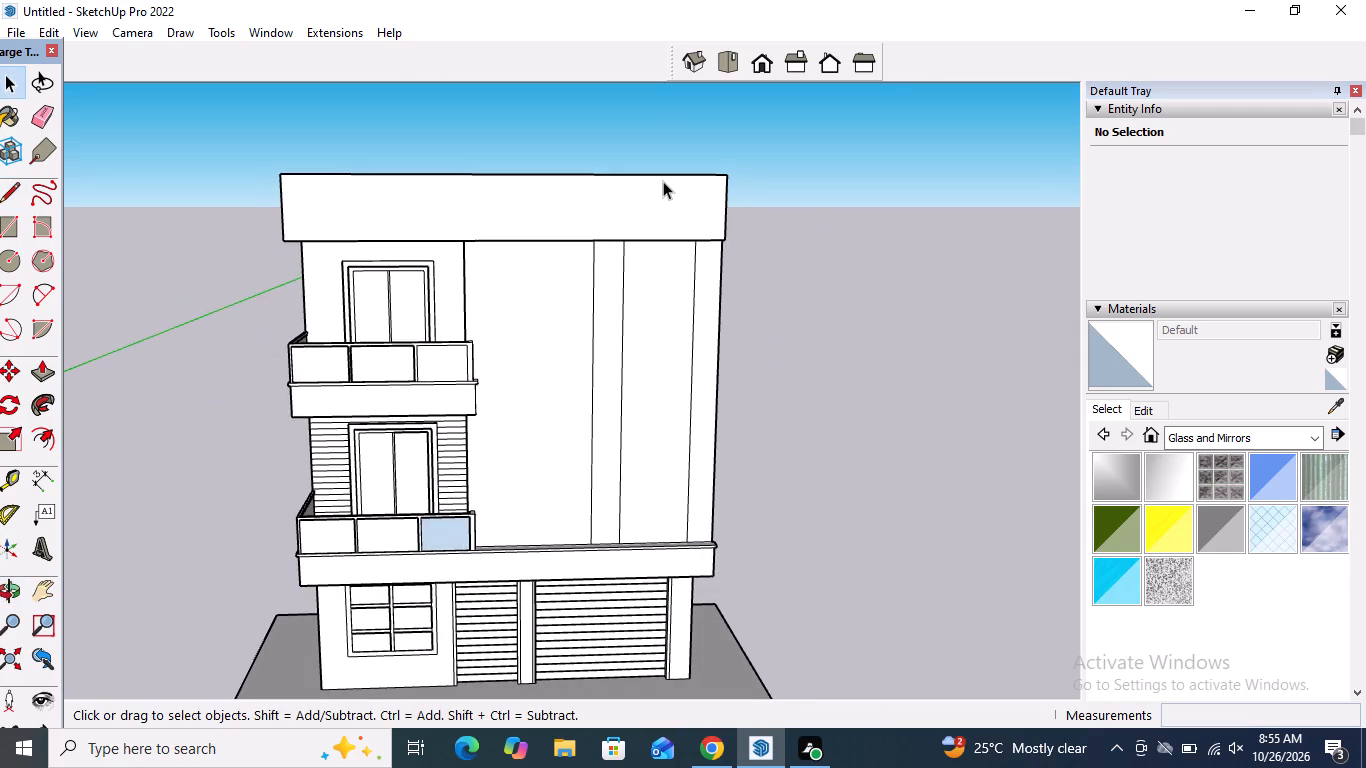
pyautogui.scroll(3, 661, 202)
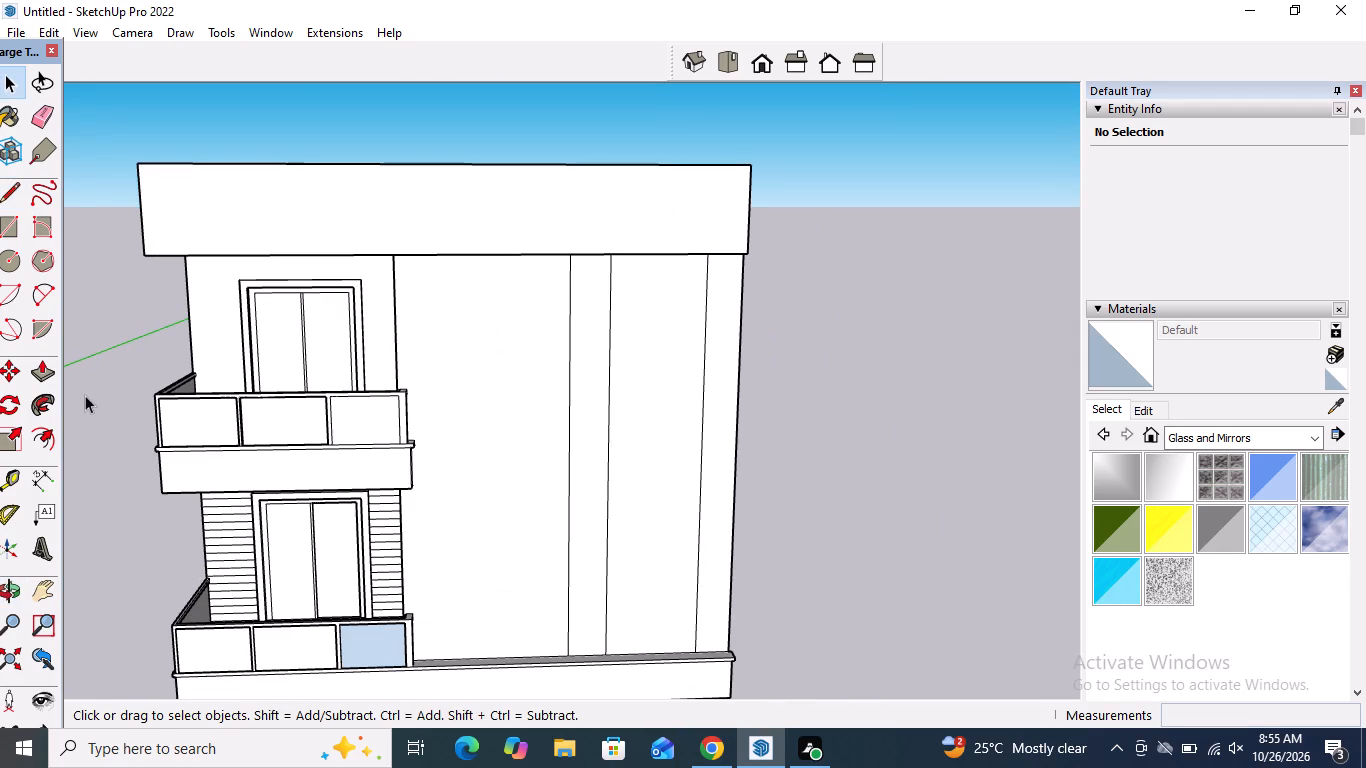
pyautogui.click(46, 374)
pyautogui.moveTo(620, 338); pyautogui.dragTo(320, 389, button='middle')
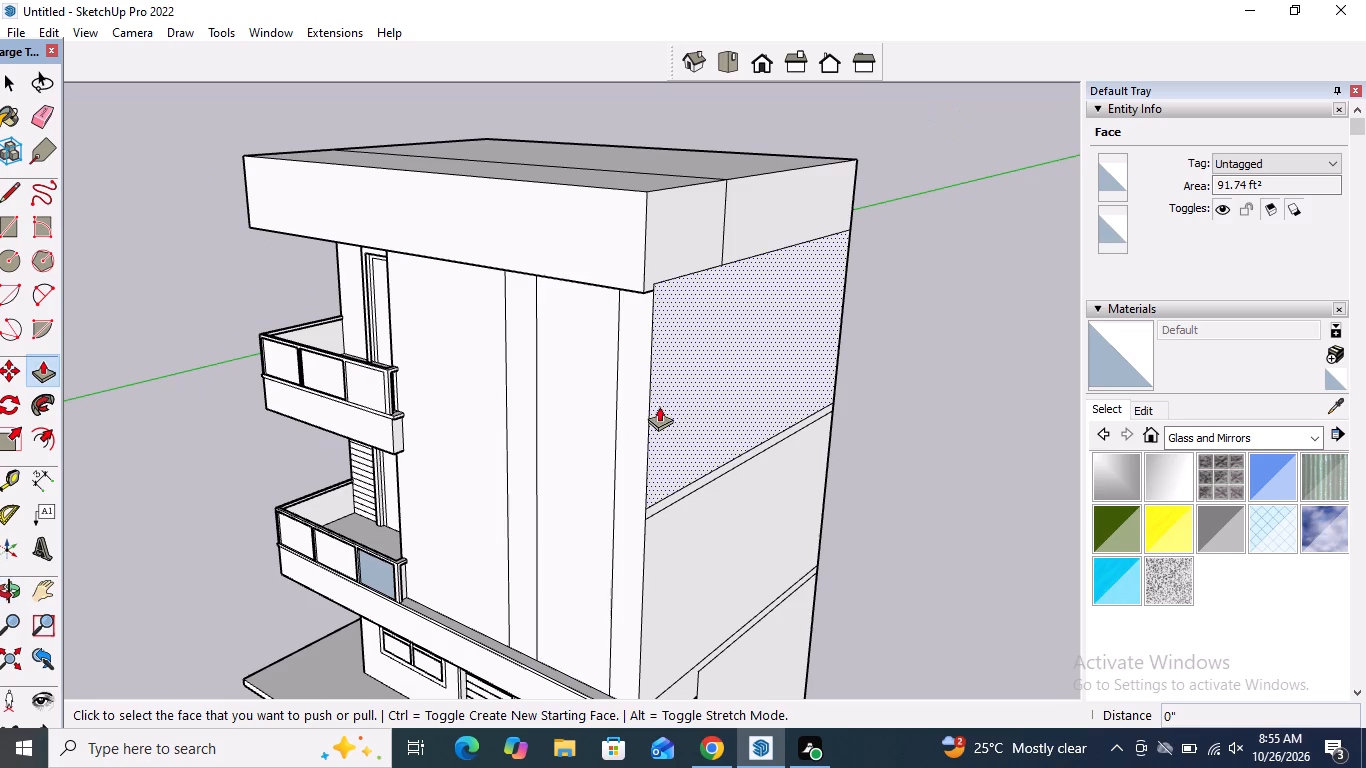
pyautogui.click(634, 392)
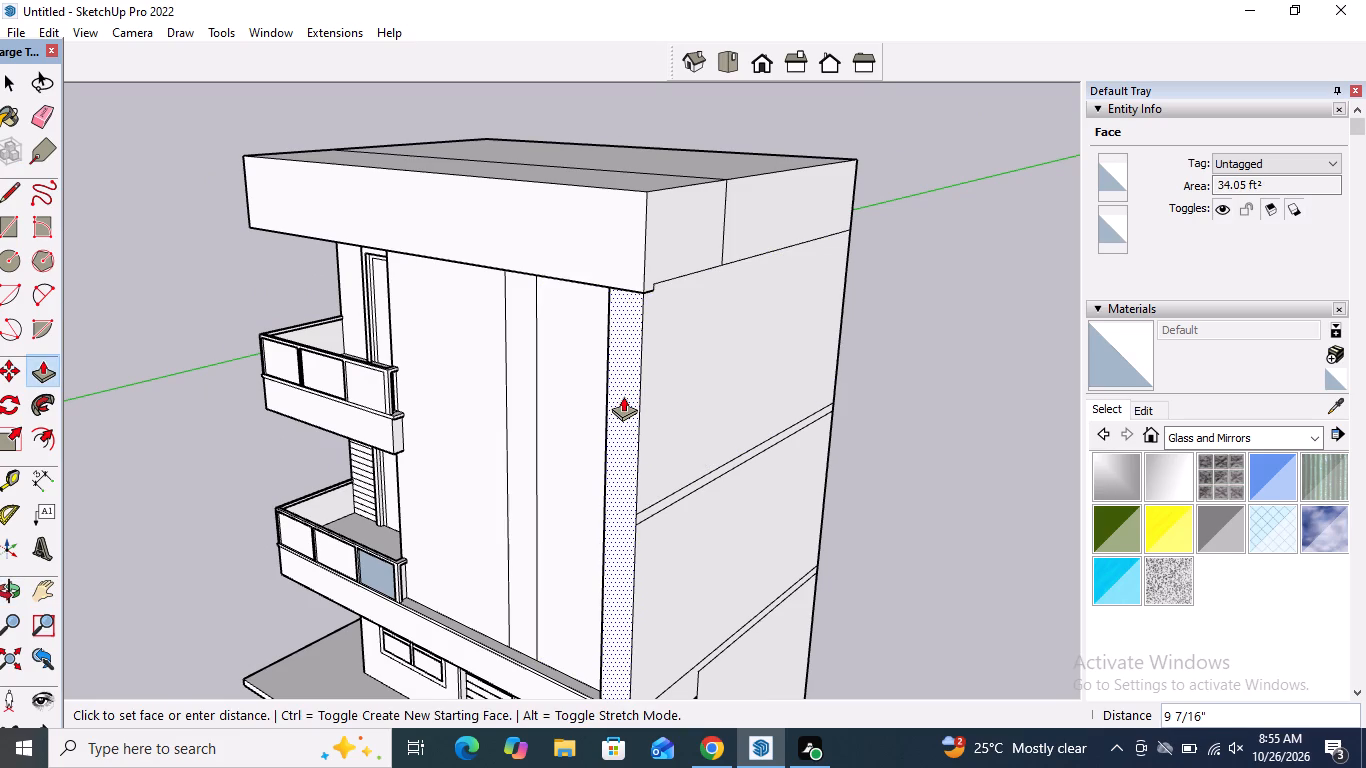
pyautogui.click(619, 283)
pyautogui.click(519, 383)
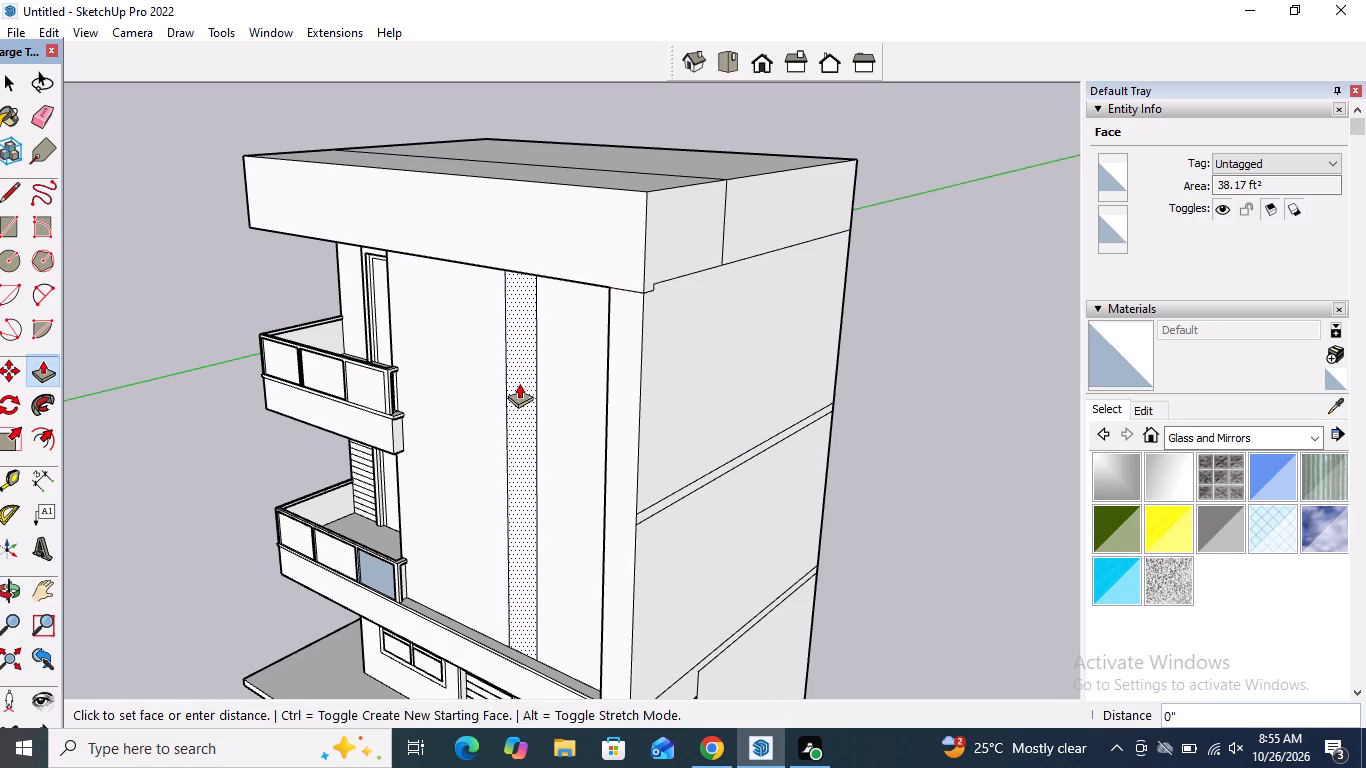
pyautogui.click(511, 245)
pyautogui.press('space')
# Offset the outline of the recessed wall face between the two projecting bands inward by about 4".
pyautogui.moveTo(549, 427); pyautogui.dragTo(733, 359, button='middle')
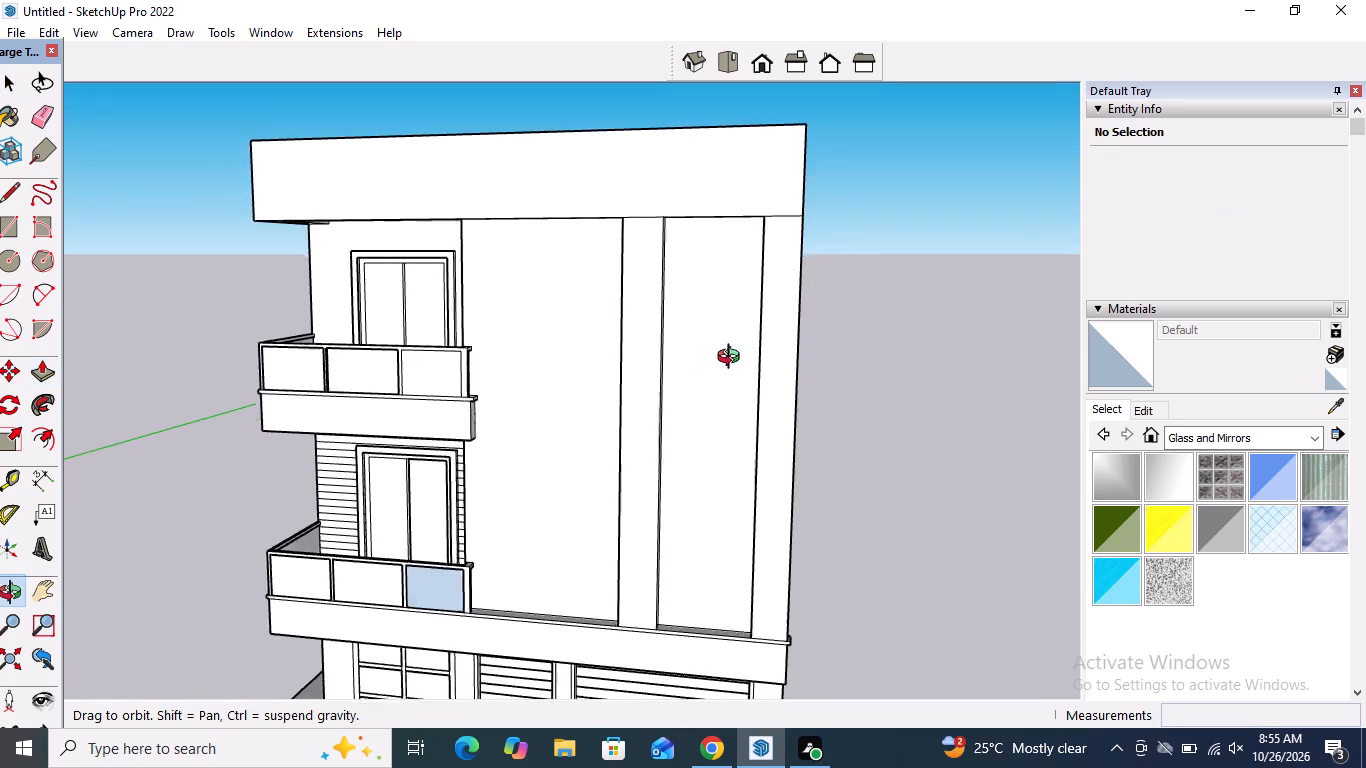
pyautogui.moveTo(733, 359); pyautogui.dragTo(775, 356, button='middle')
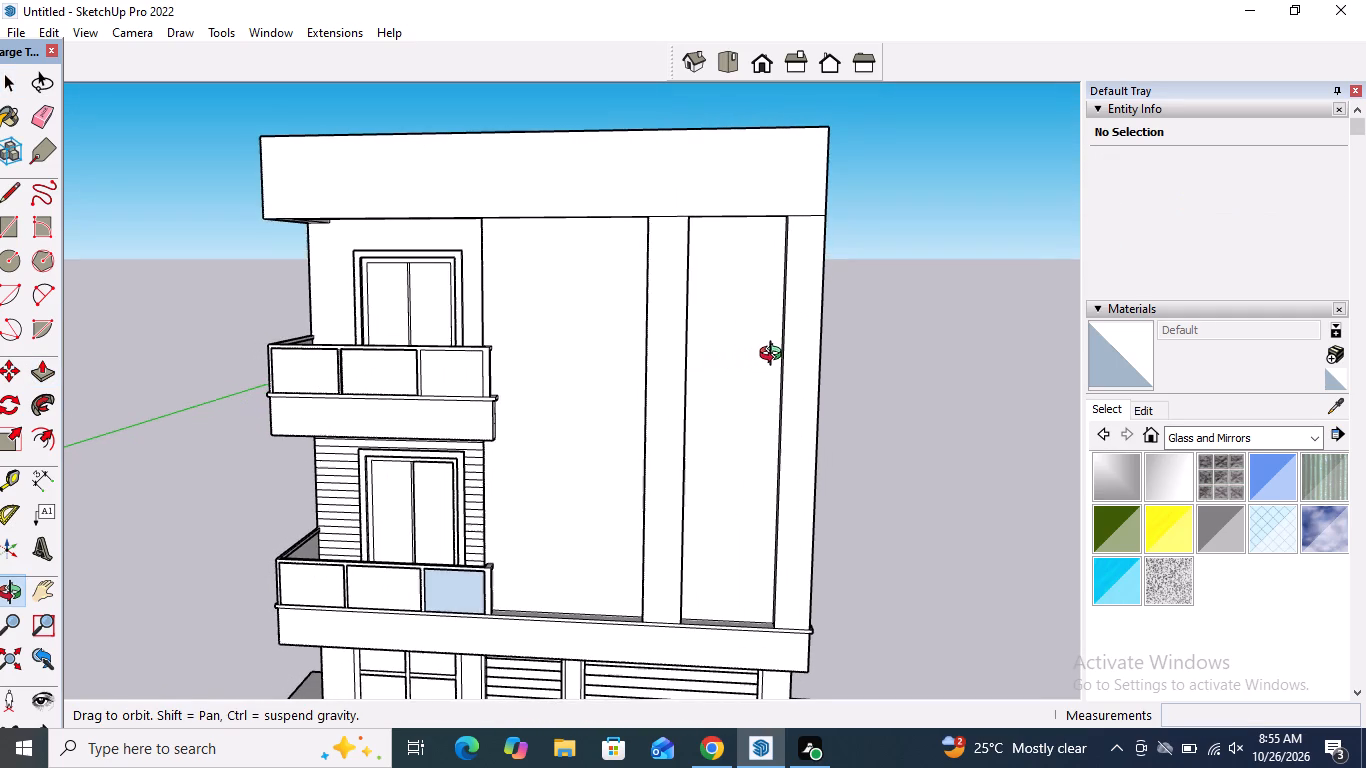
pyautogui.moveTo(775, 356); pyautogui.dragTo(776, 356, button='middle')
pyautogui.scroll(2, 777, 367)
pyautogui.moveTo(743, 410); pyautogui.dragTo(745, 329, button='middle')
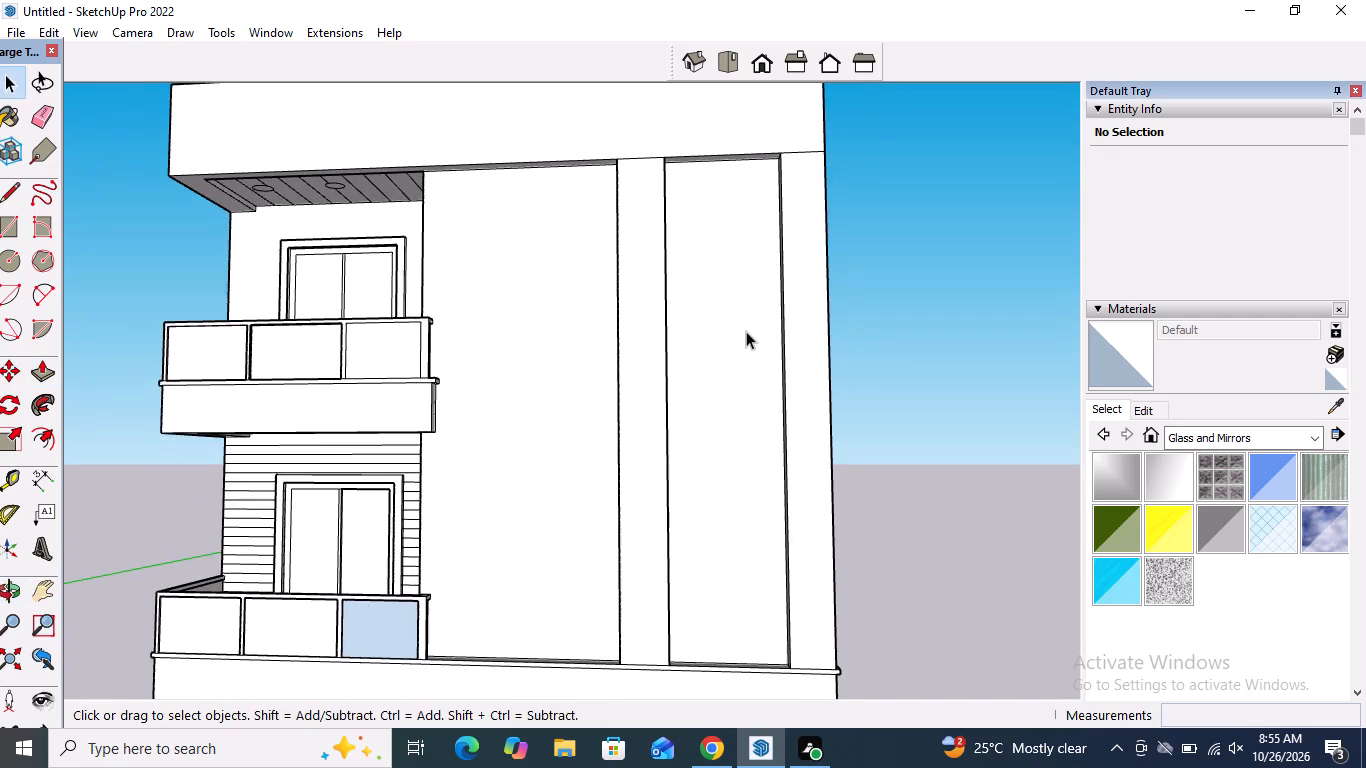
pyautogui.scroll(1, 746, 332)
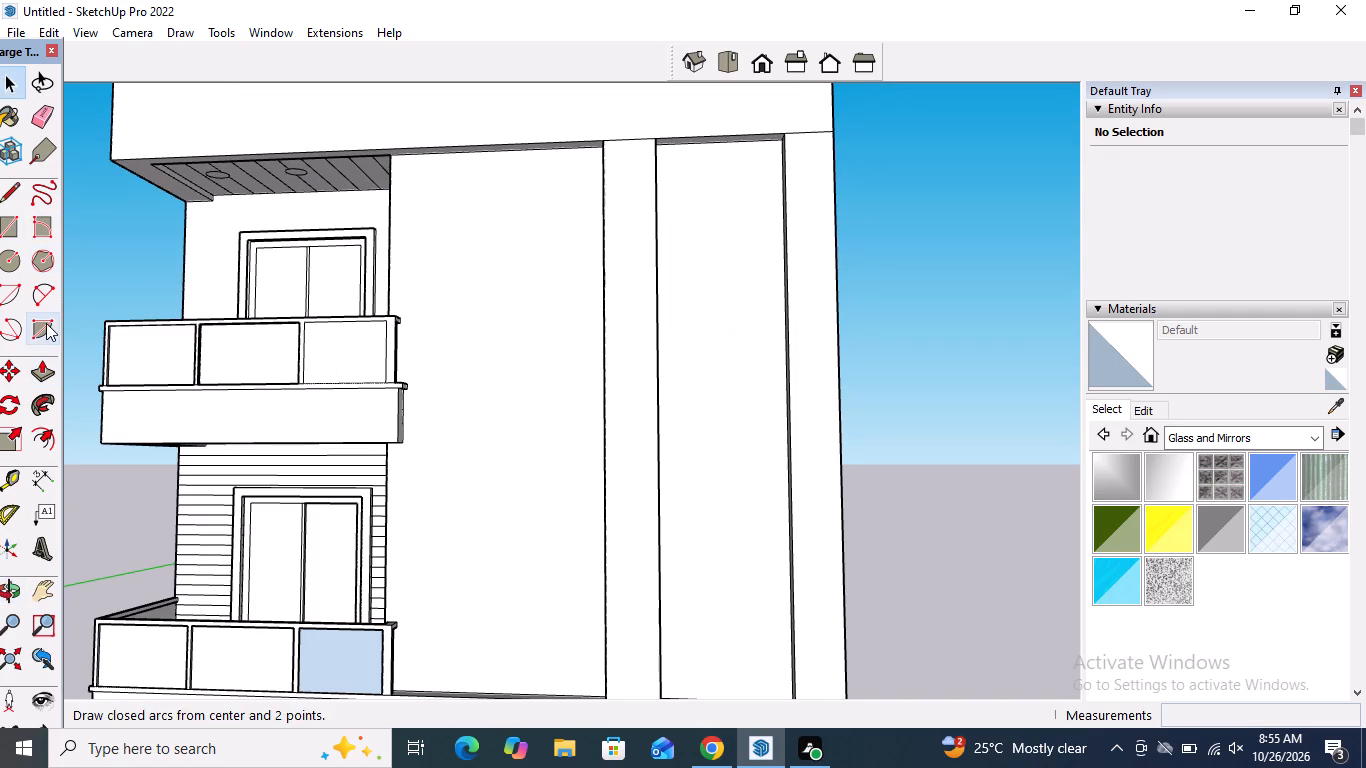
pyautogui.click(36, 439)
pyautogui.moveTo(668, 346); pyautogui.dragTo(521, 380, button='middle')
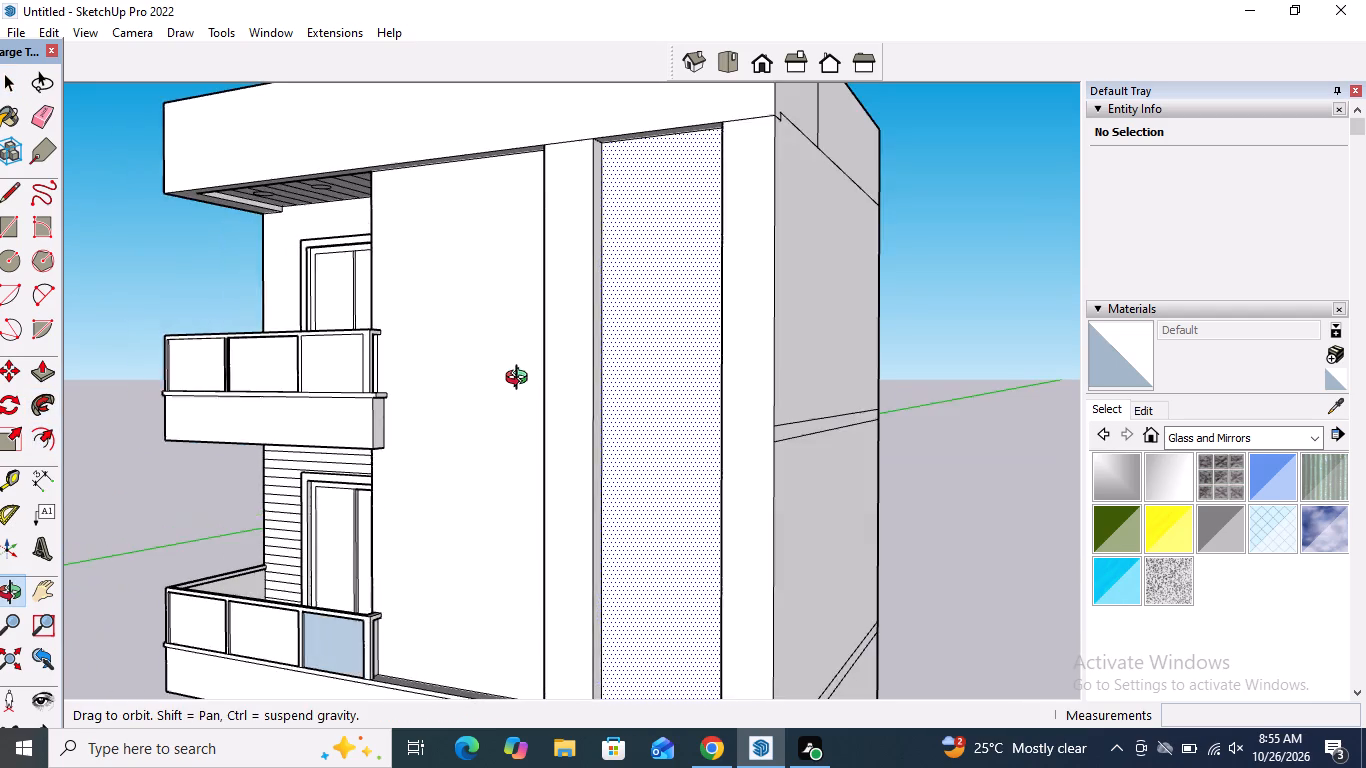
pyautogui.moveTo(521, 380); pyautogui.dragTo(521, 382, button='middle')
pyautogui.scroll(4, 598, 374)
pyautogui.click(631, 363)
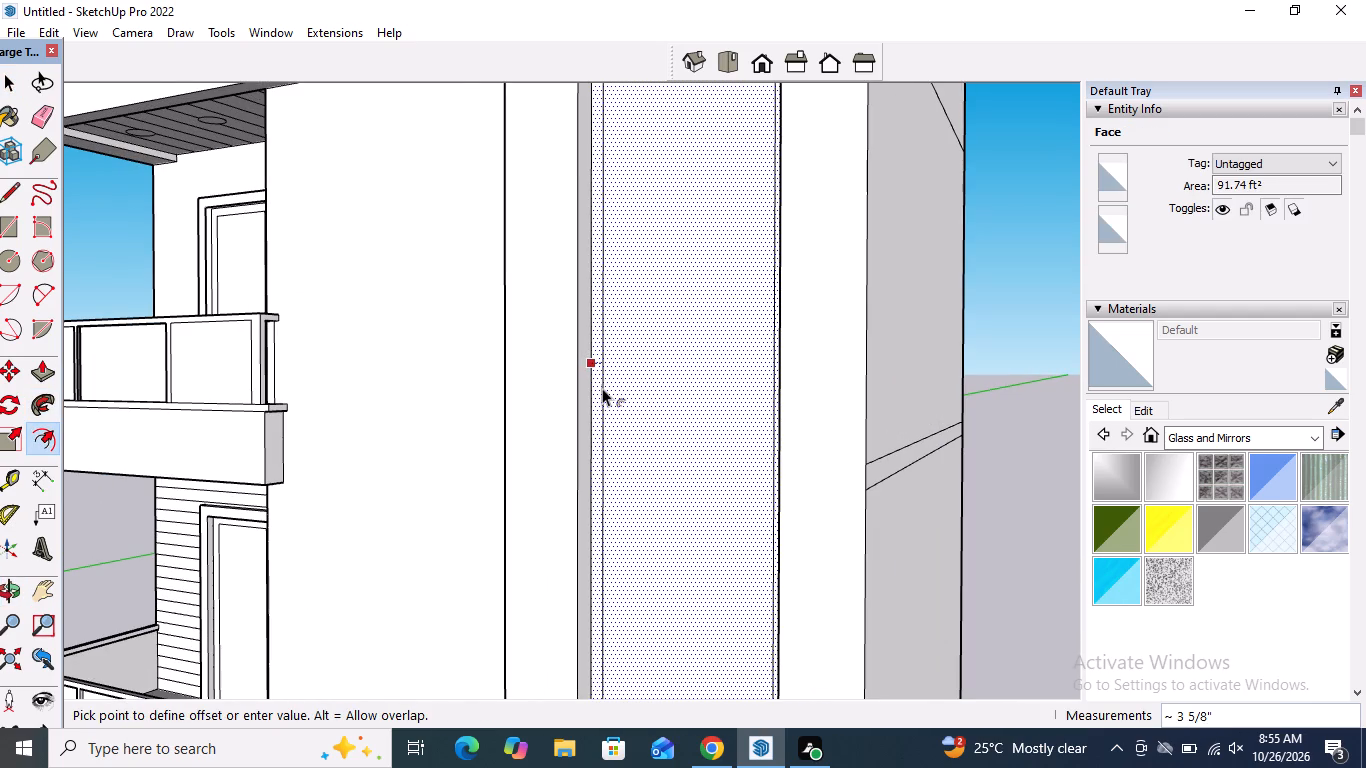
pyautogui.click(604, 388)
# Draw two vertical lines of about 3 15/16" from the offset outline's lower corners down to the ledge.
pyautogui.scroll(-3, 627, 405)
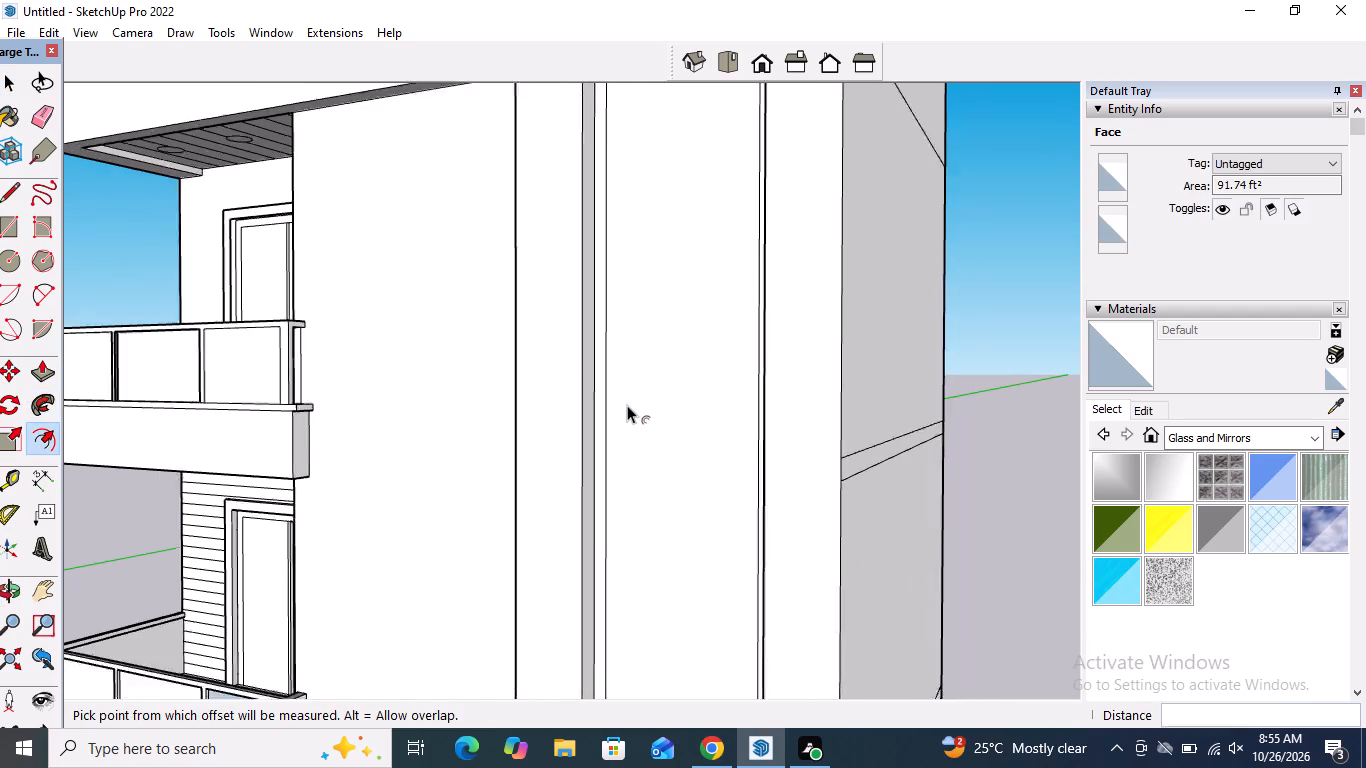
pyautogui.scroll(-5, 627, 405)
pyautogui.click(18, 191)
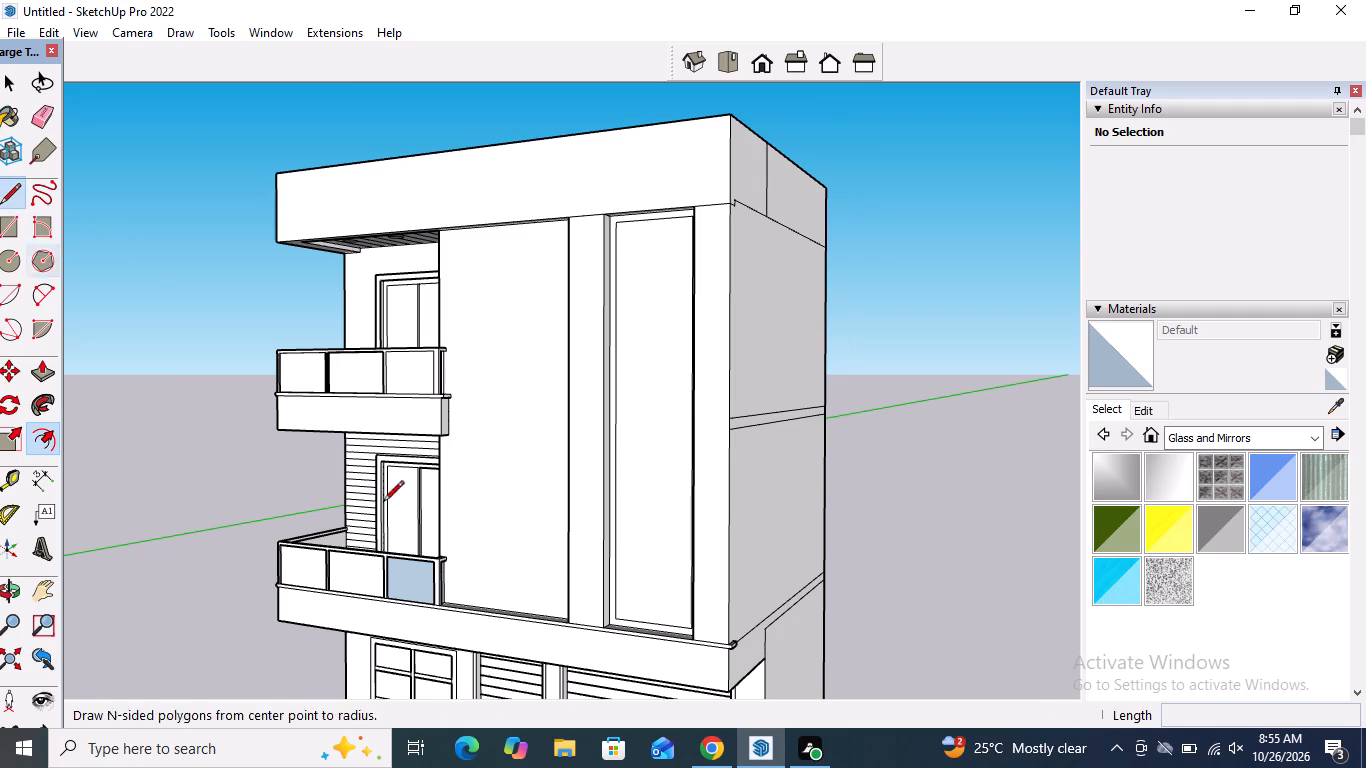
pyautogui.scroll(13, 630, 646)
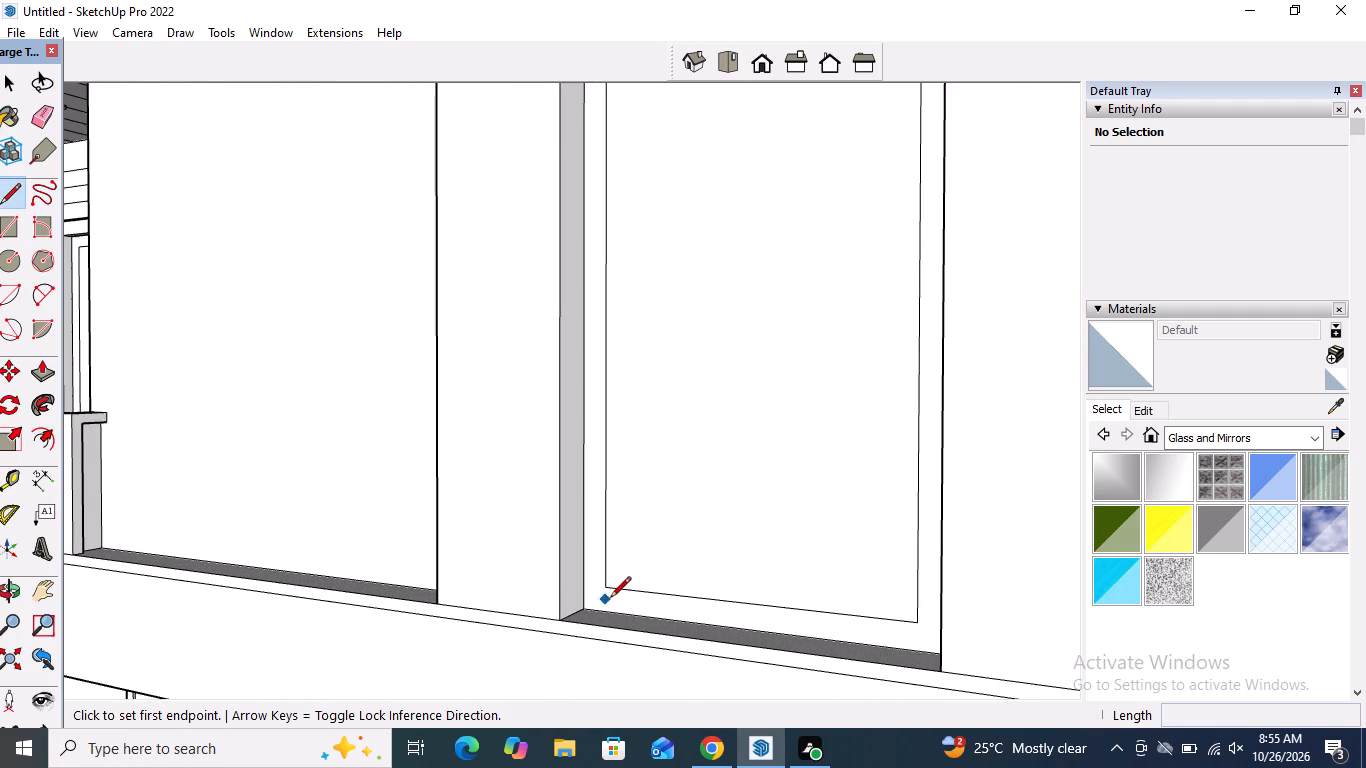
pyautogui.click(604, 588)
pyautogui.click(604, 614)
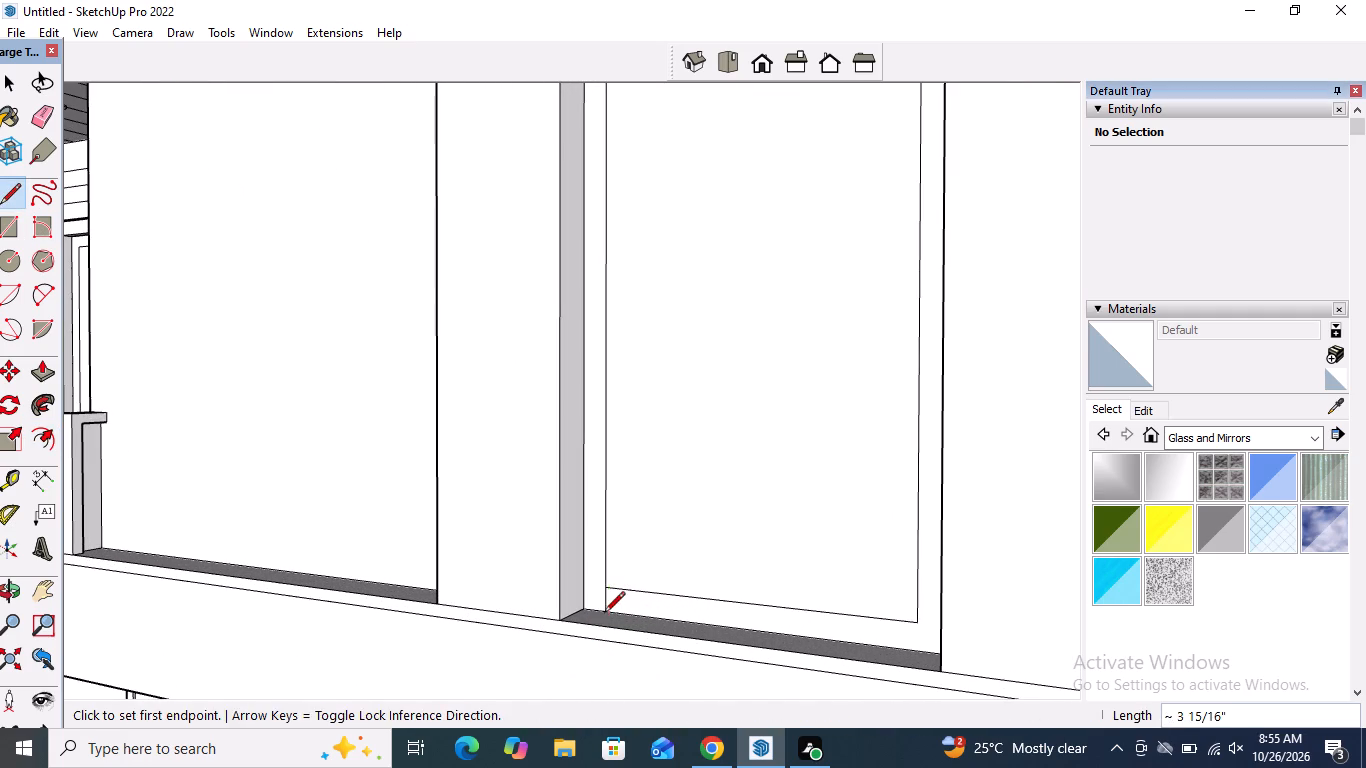
pyautogui.moveTo(678, 627); pyautogui.dragTo(780, 635, button='middle')
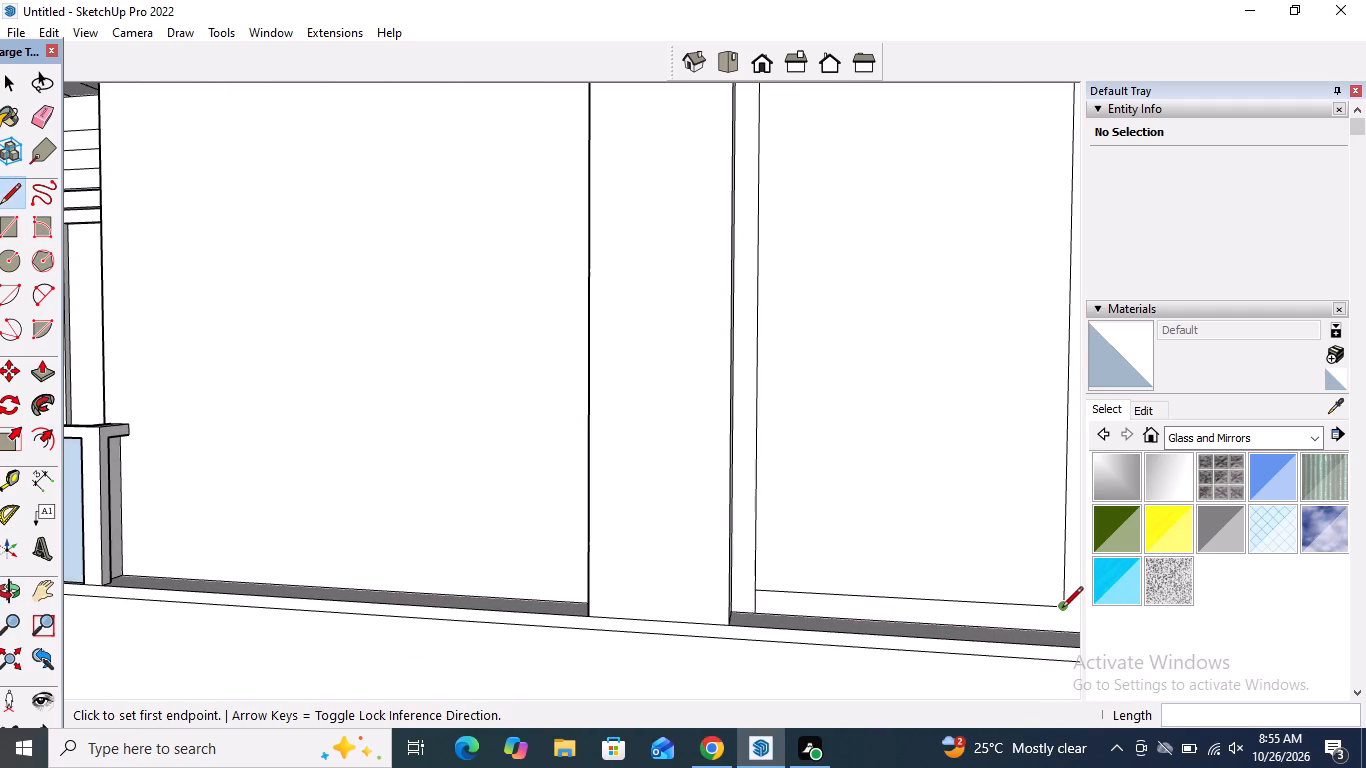
pyautogui.click(1062, 609)
pyautogui.click(1057, 633)
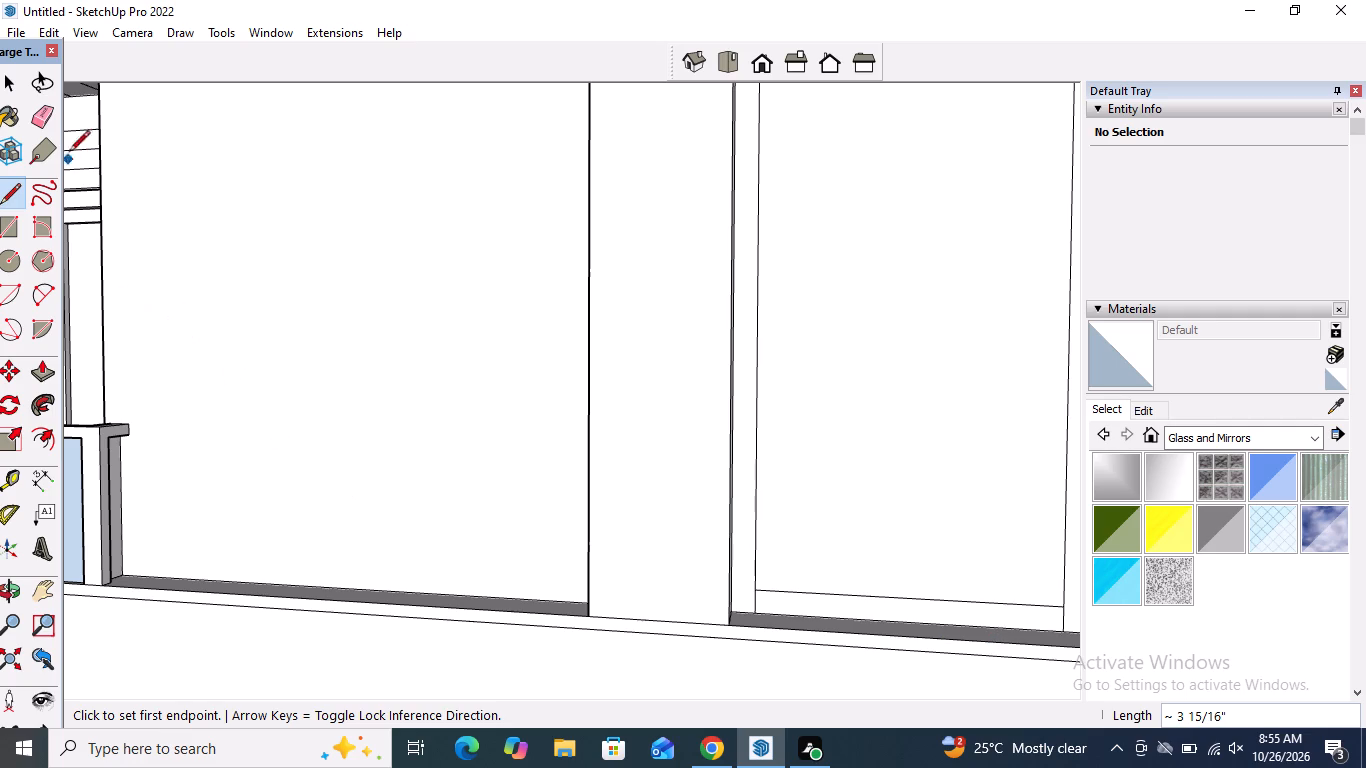
# Erase the offset outline's bottom edge so the border runs only along the sides and top.
pyautogui.click(50, 124)
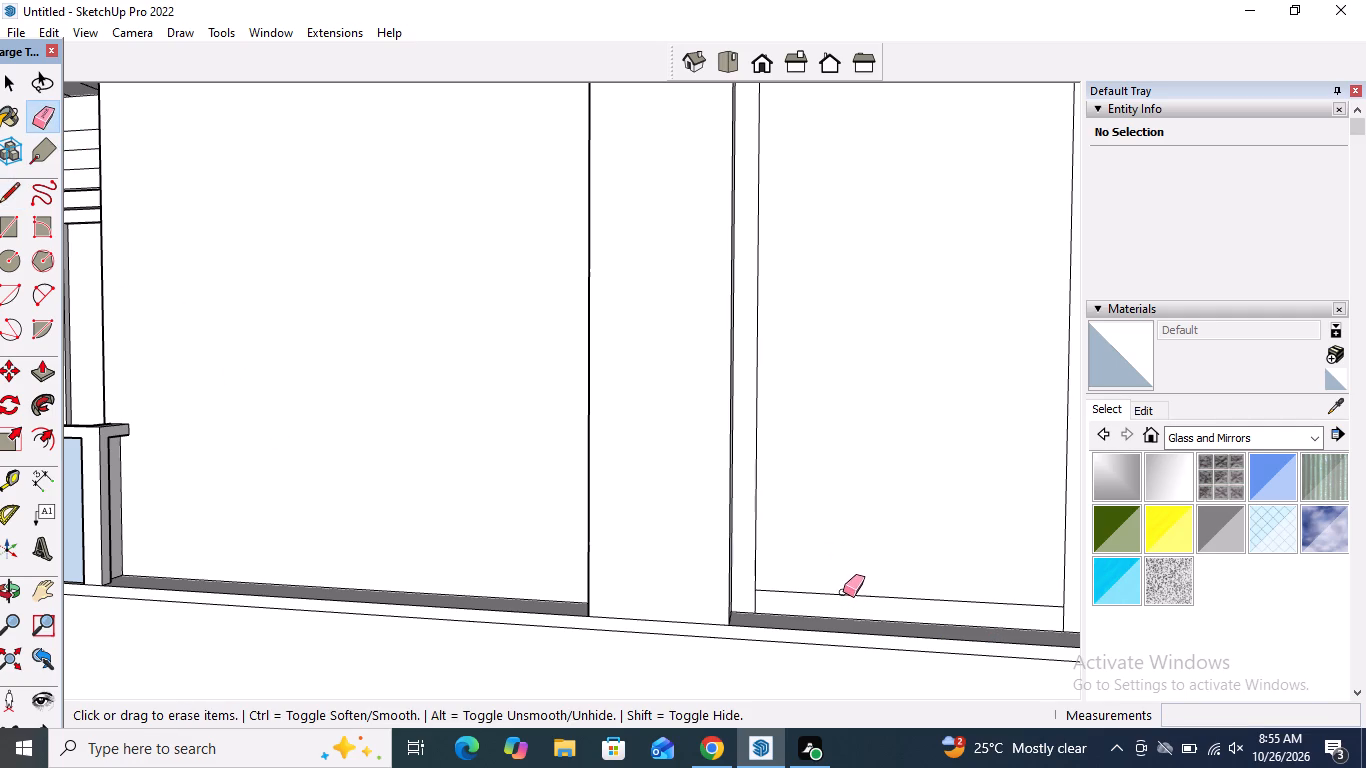
pyautogui.click(843, 592)
pyautogui.click(842, 595)
# Push/Pull the narrow border around the recessed panel outward 4 7/16" as a raised frame.
pyautogui.scroll(-10, 716, 570)
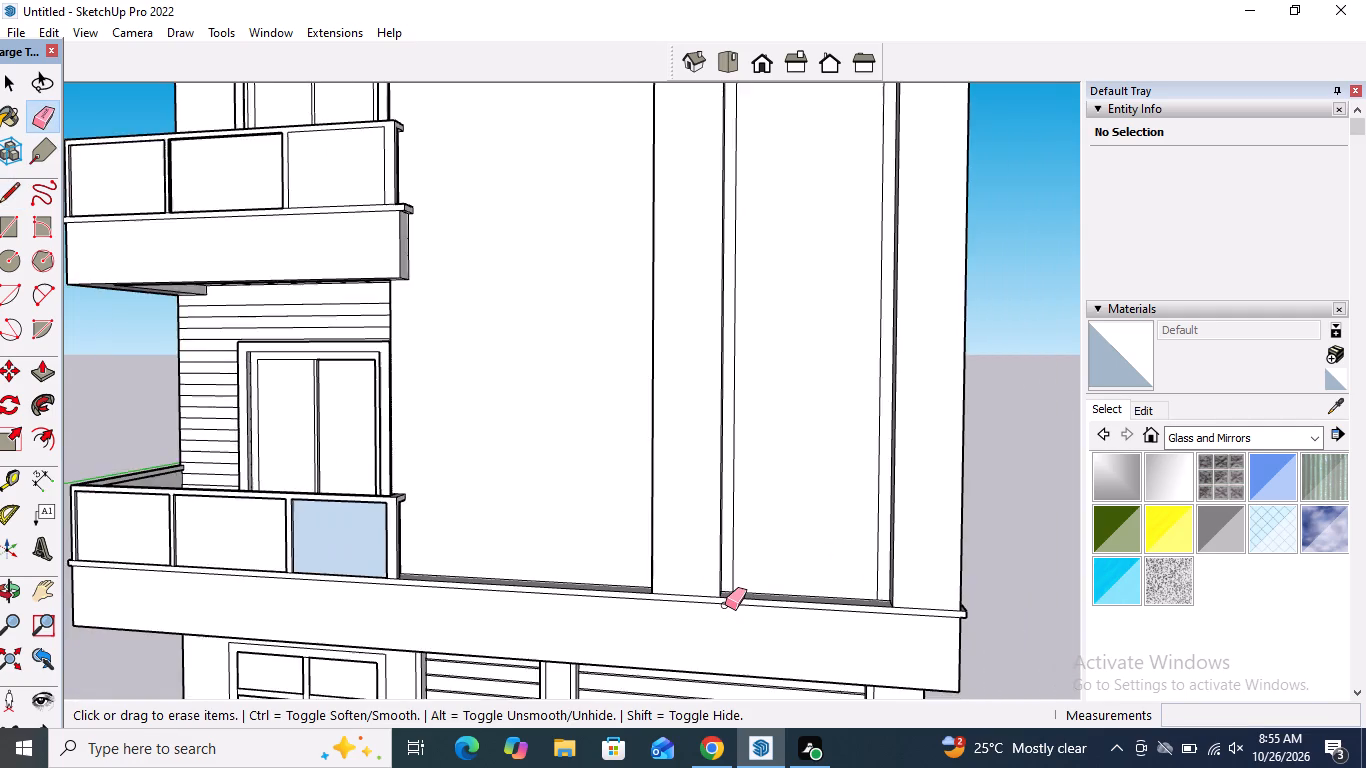
pyautogui.scroll(-3, 725, 605)
pyautogui.moveTo(785, 470); pyautogui.dragTo(613, 492, button='middle')
pyautogui.click(39, 383)
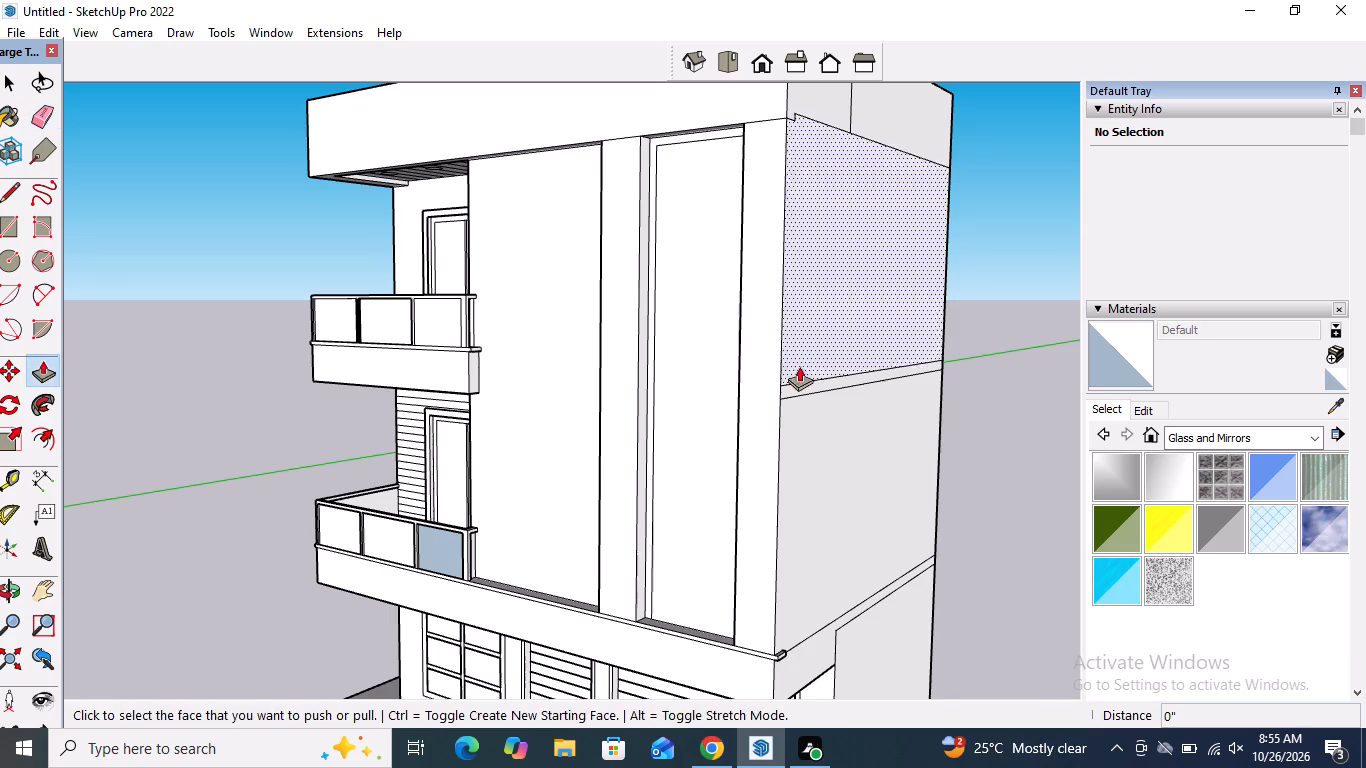
pyautogui.scroll(7, 709, 303)
pyautogui.click(640, 311)
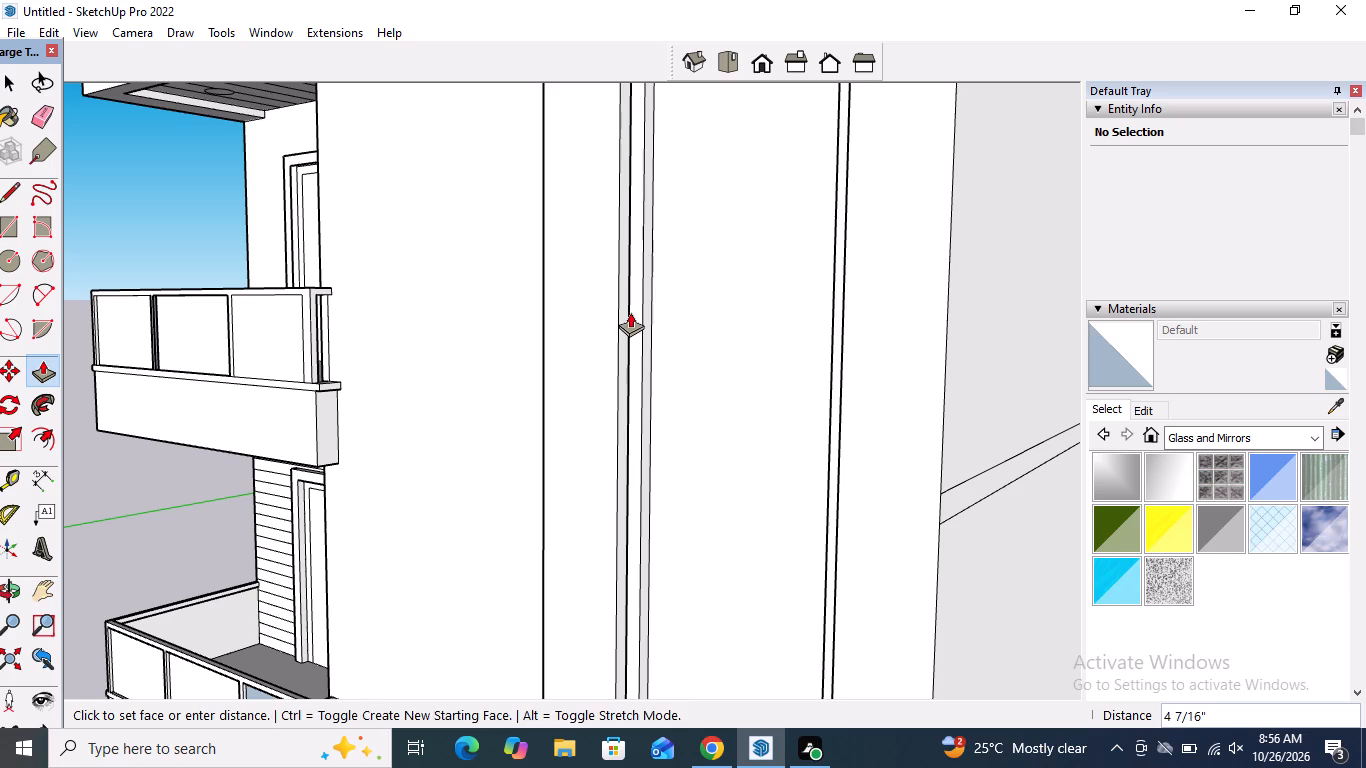
pyautogui.click(630, 312)
pyautogui.press('space')
# Draw a rectangle about 5' 10" high and 3' 11" wide across the framed panel's full width, near its upper end.
pyautogui.scroll(-11, 657, 319)
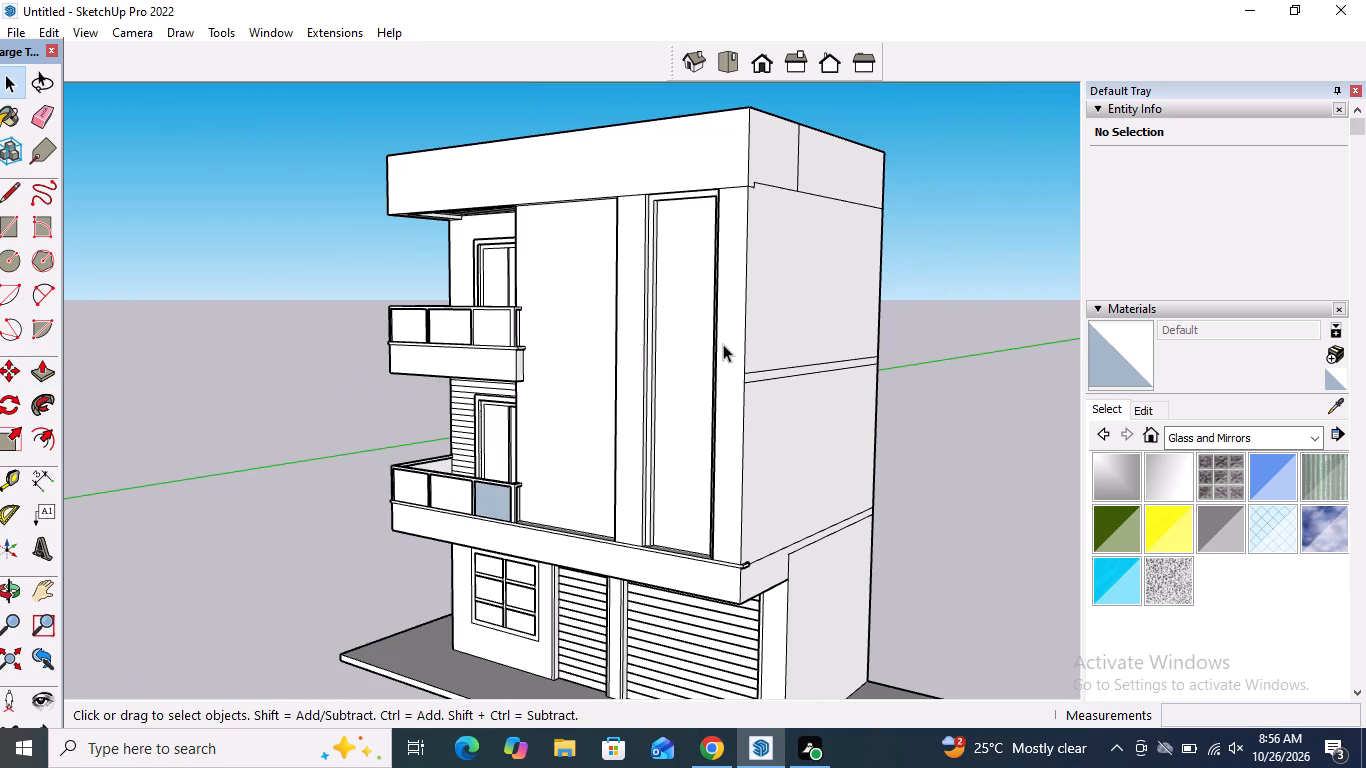
pyautogui.moveTo(746, 332); pyautogui.dragTo(911, 340, button='middle')
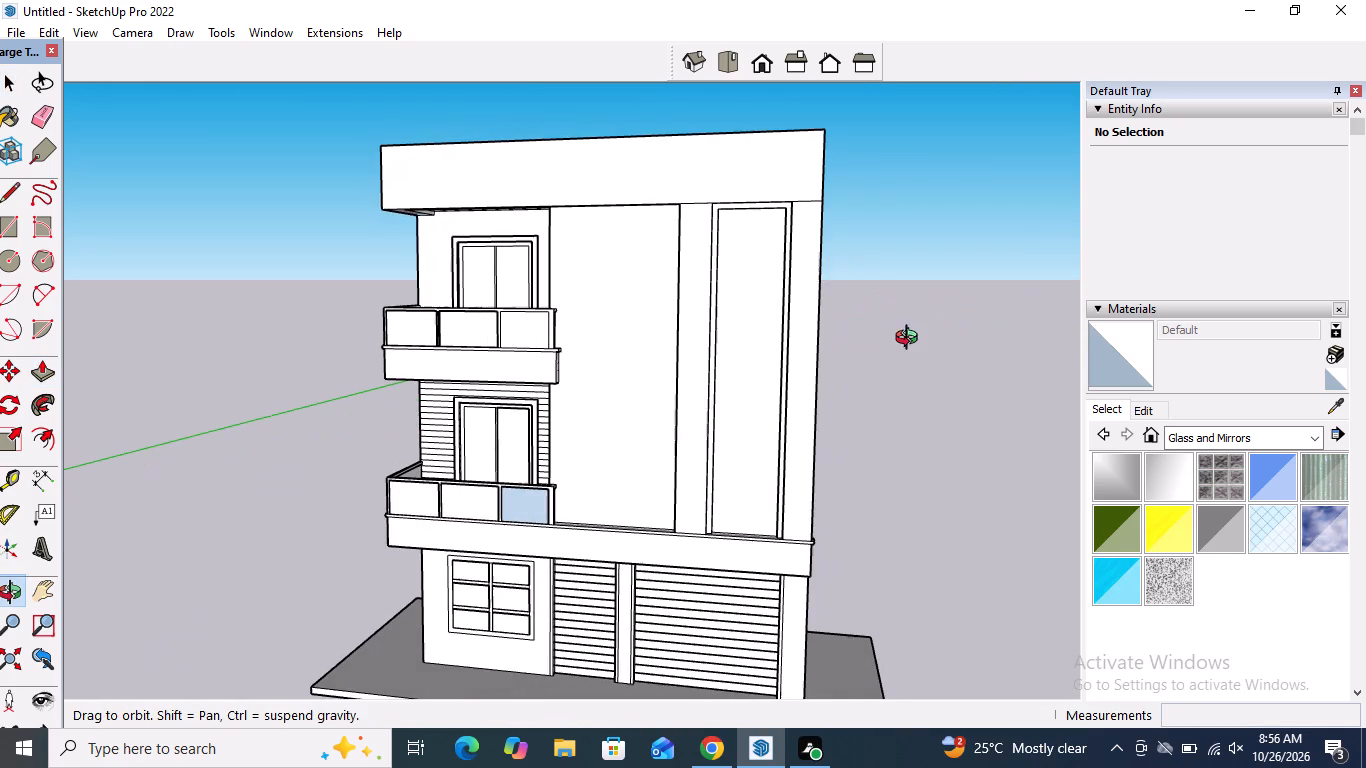
pyautogui.moveTo(911, 340); pyautogui.dragTo(913, 340, button='middle')
pyautogui.moveTo(744, 273); pyautogui.dragTo(769, 270, button='middle')
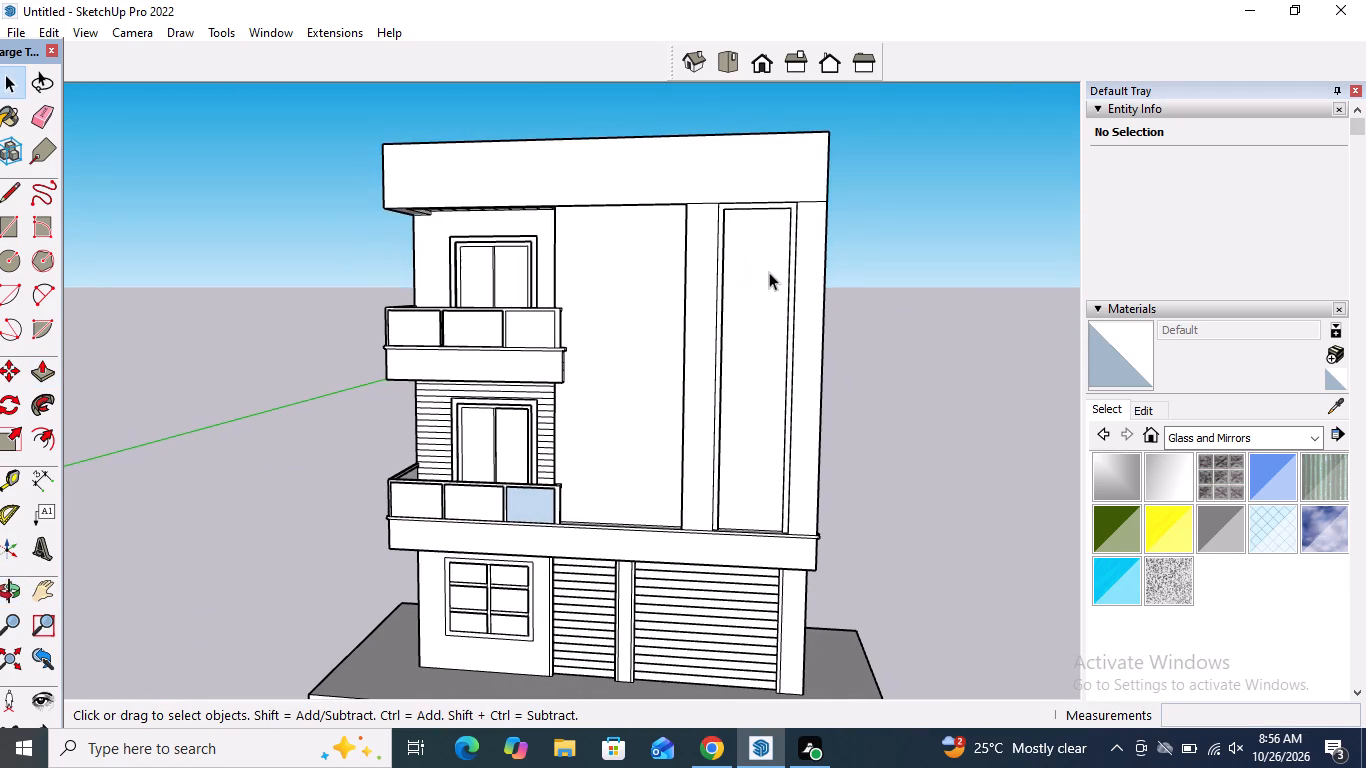
pyautogui.scroll(4, 769, 272)
pyautogui.moveTo(769, 271); pyautogui.dragTo(779, 268, button='middle')
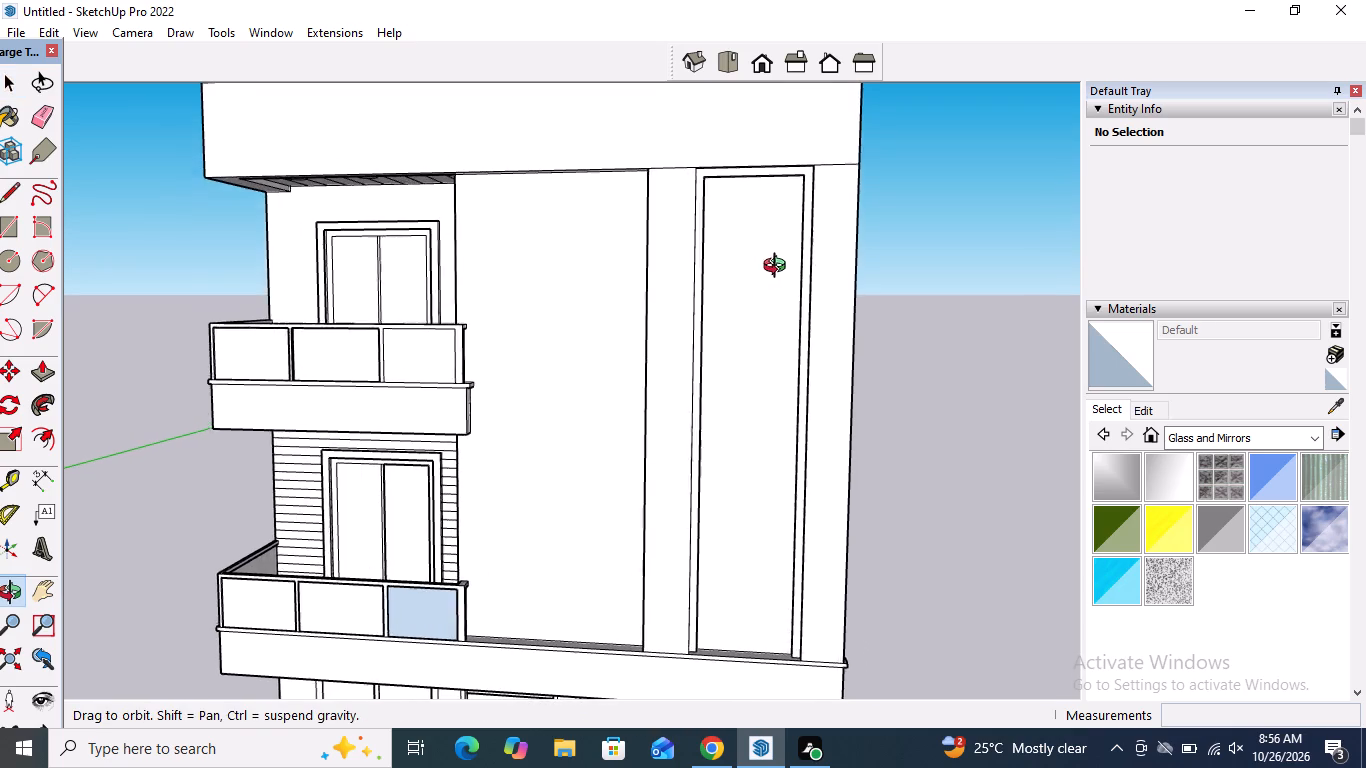
pyautogui.moveTo(779, 268); pyautogui.dragTo(786, 268, button='middle')
pyautogui.scroll(3, 788, 270)
pyautogui.moveTo(788, 268); pyautogui.dragTo(685, 274, button='middle')
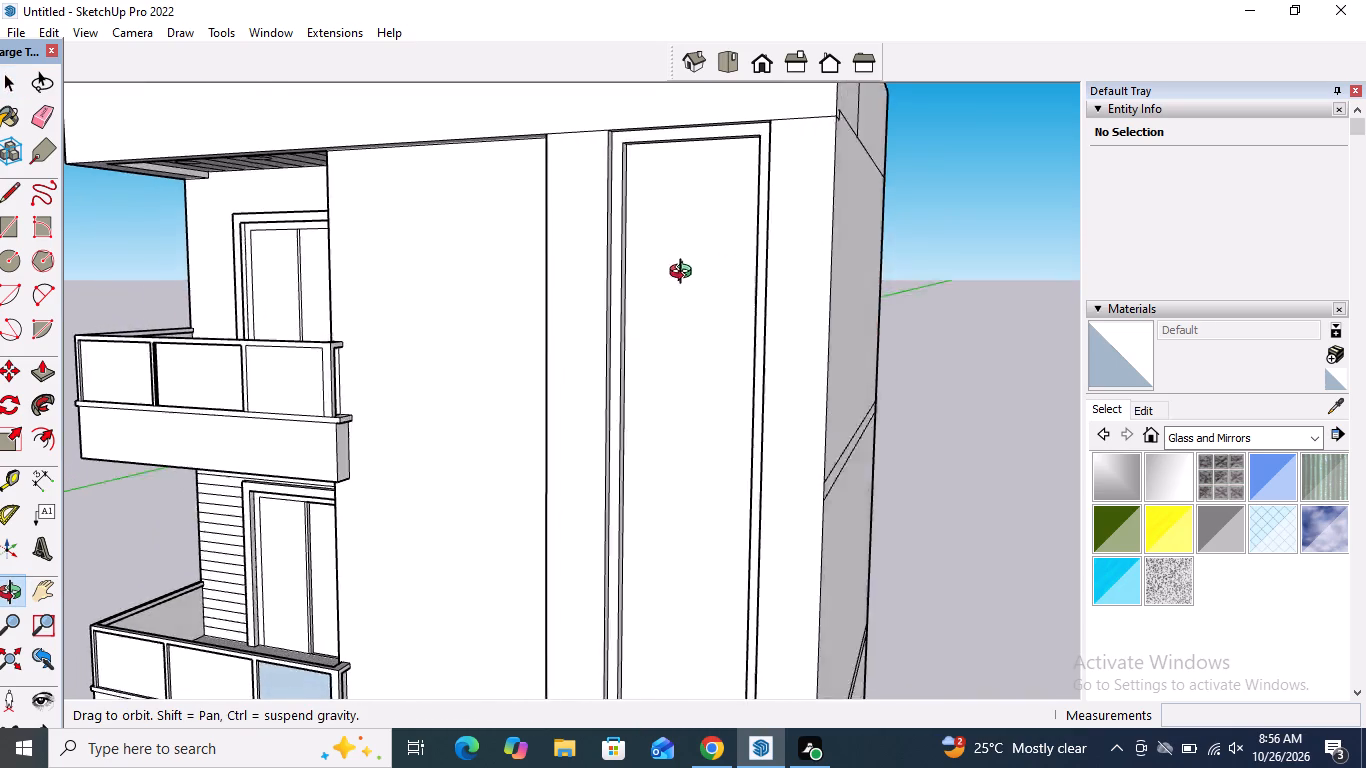
pyautogui.moveTo(685, 274); pyautogui.dragTo(594, 276, button='middle')
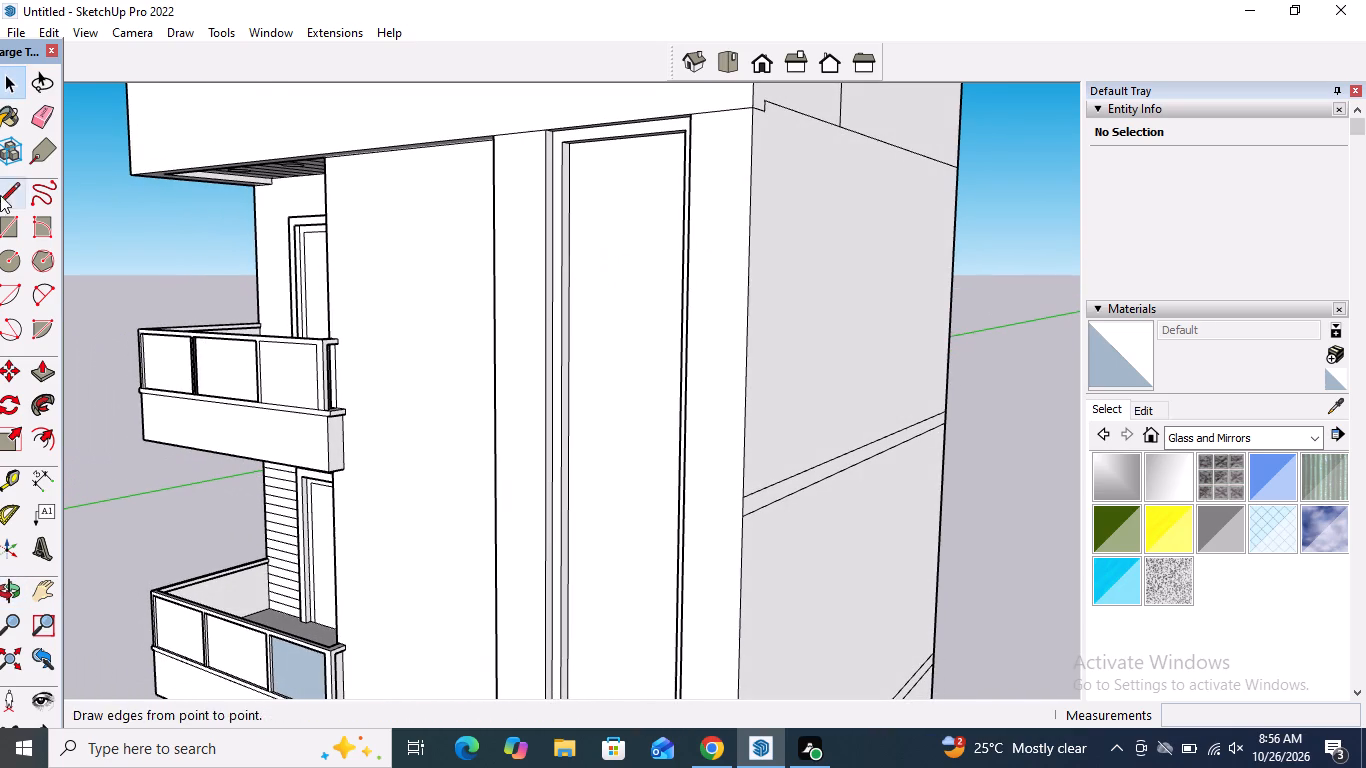
pyautogui.click(9, 226)
pyautogui.scroll(2, 591, 260)
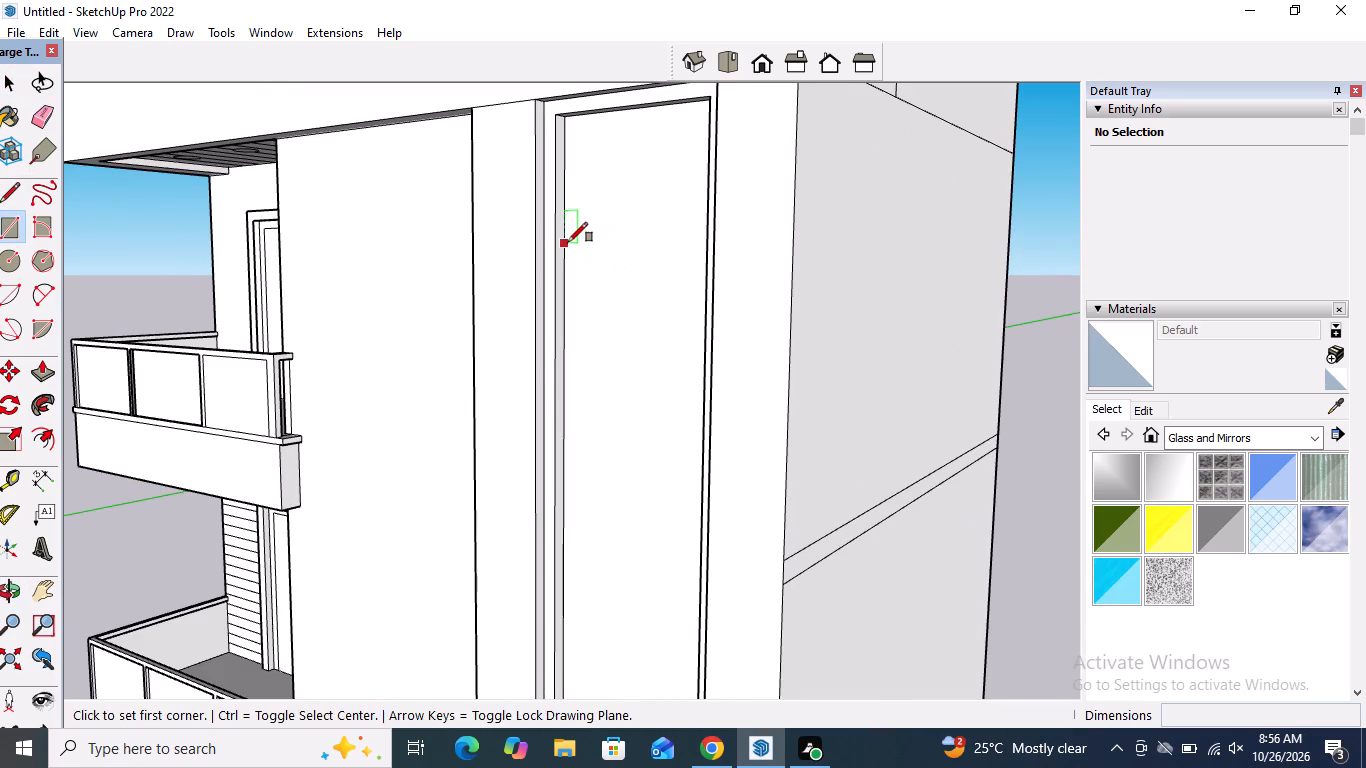
pyautogui.click(568, 229)
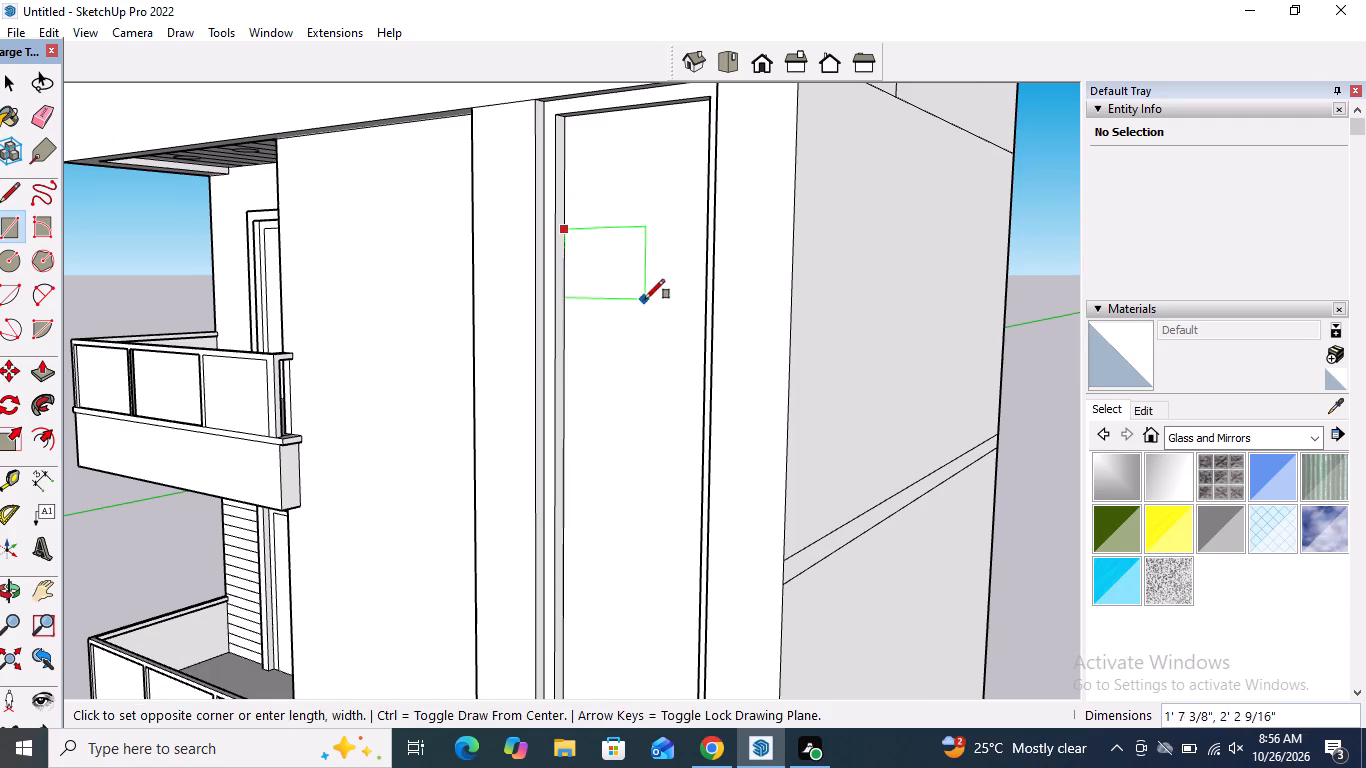
pyautogui.moveTo(647, 299); pyautogui.dragTo(845, 320, button='middle')
pyautogui.scroll(-3, 851, 315)
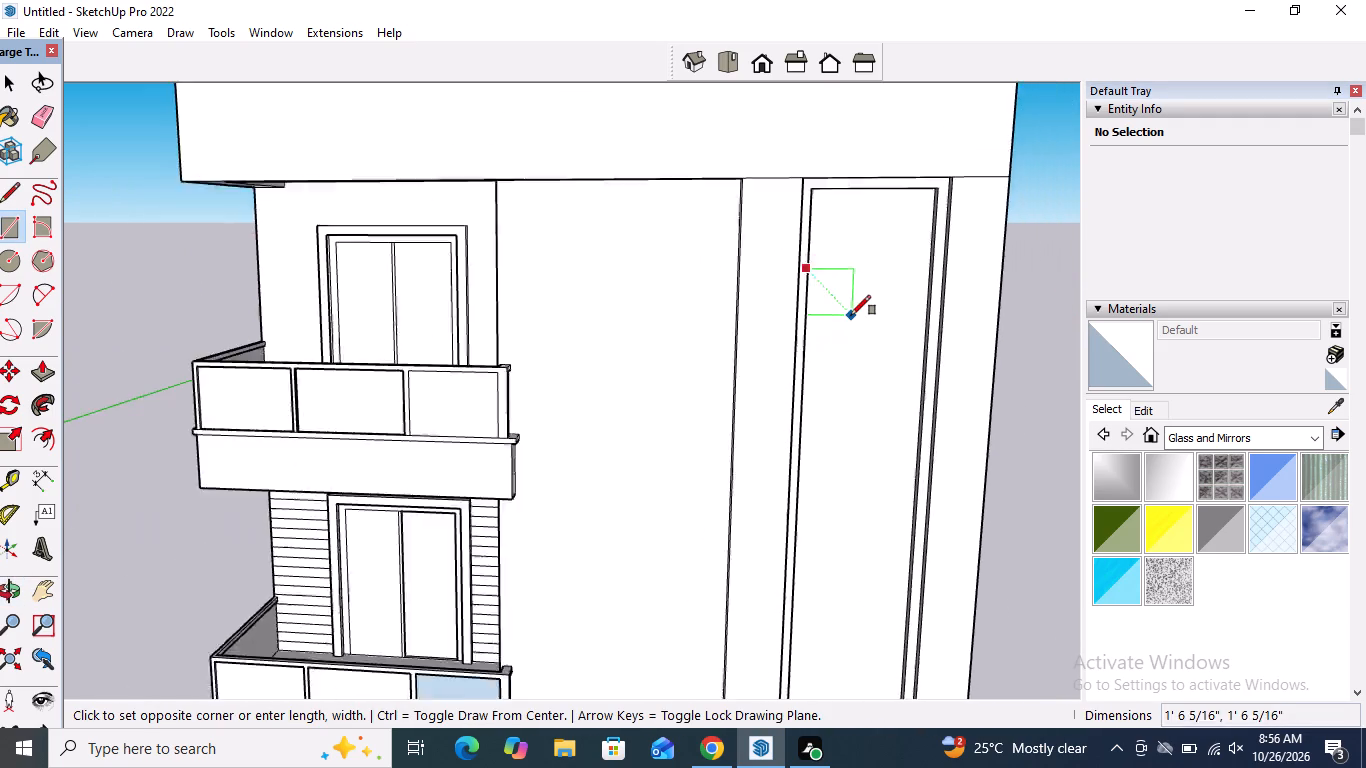
pyautogui.scroll(-6, 851, 315)
pyautogui.scroll(2, 874, 389)
pyautogui.moveTo(878, 374); pyautogui.dragTo(889, 352, button='middle')
pyautogui.scroll(4, 889, 352)
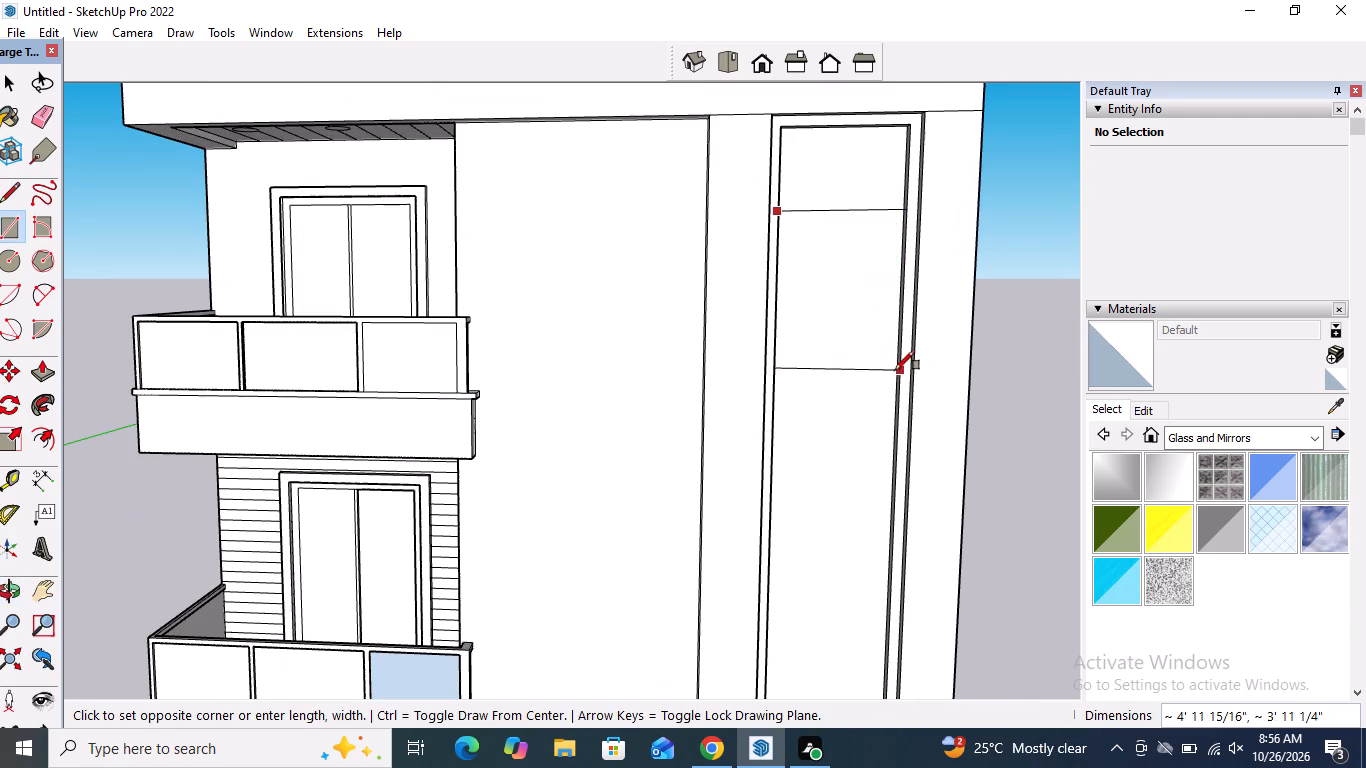
pyautogui.moveTo(884, 385); pyautogui.dragTo(949, 369, button='middle')
pyautogui.scroll(7, 949, 369)
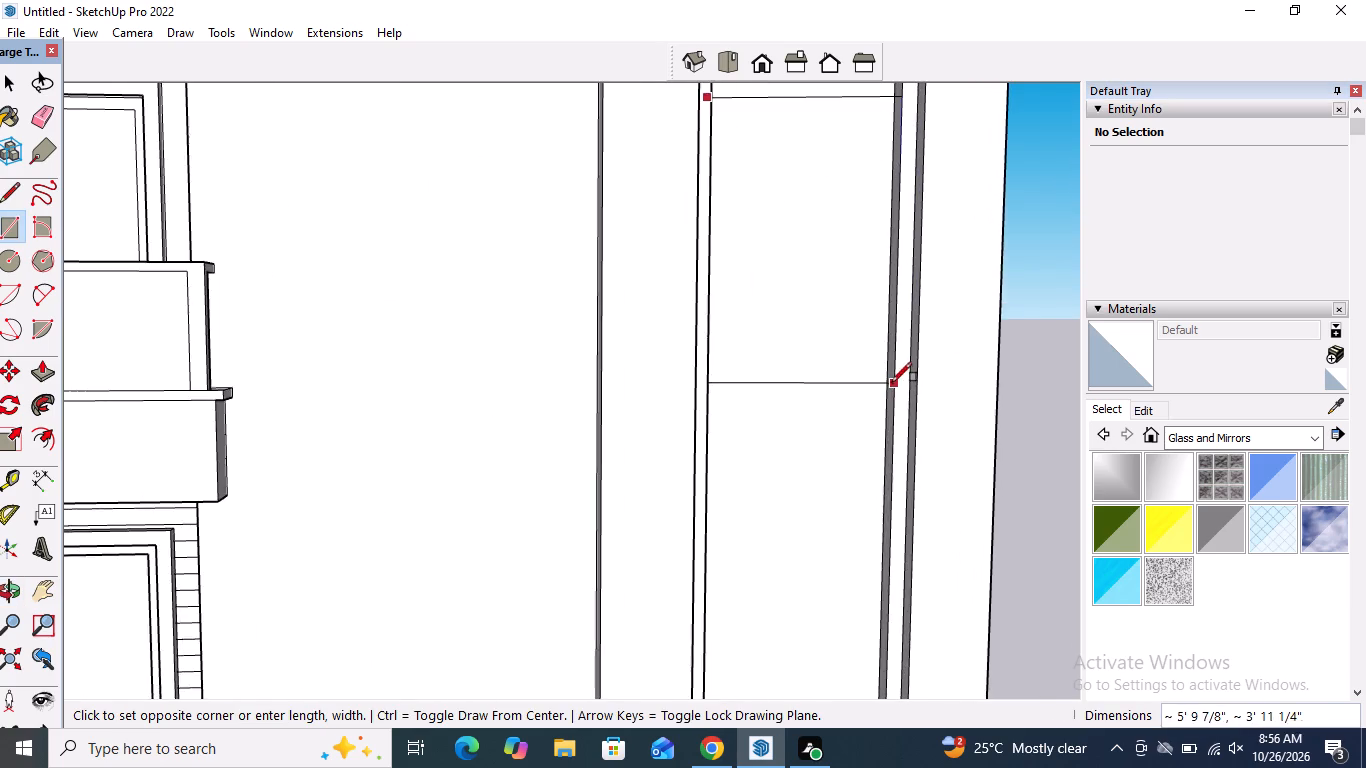
pyautogui.scroll(2, 892, 382)
pyautogui.click(882, 384)
pyautogui.scroll(-3, 745, 452)
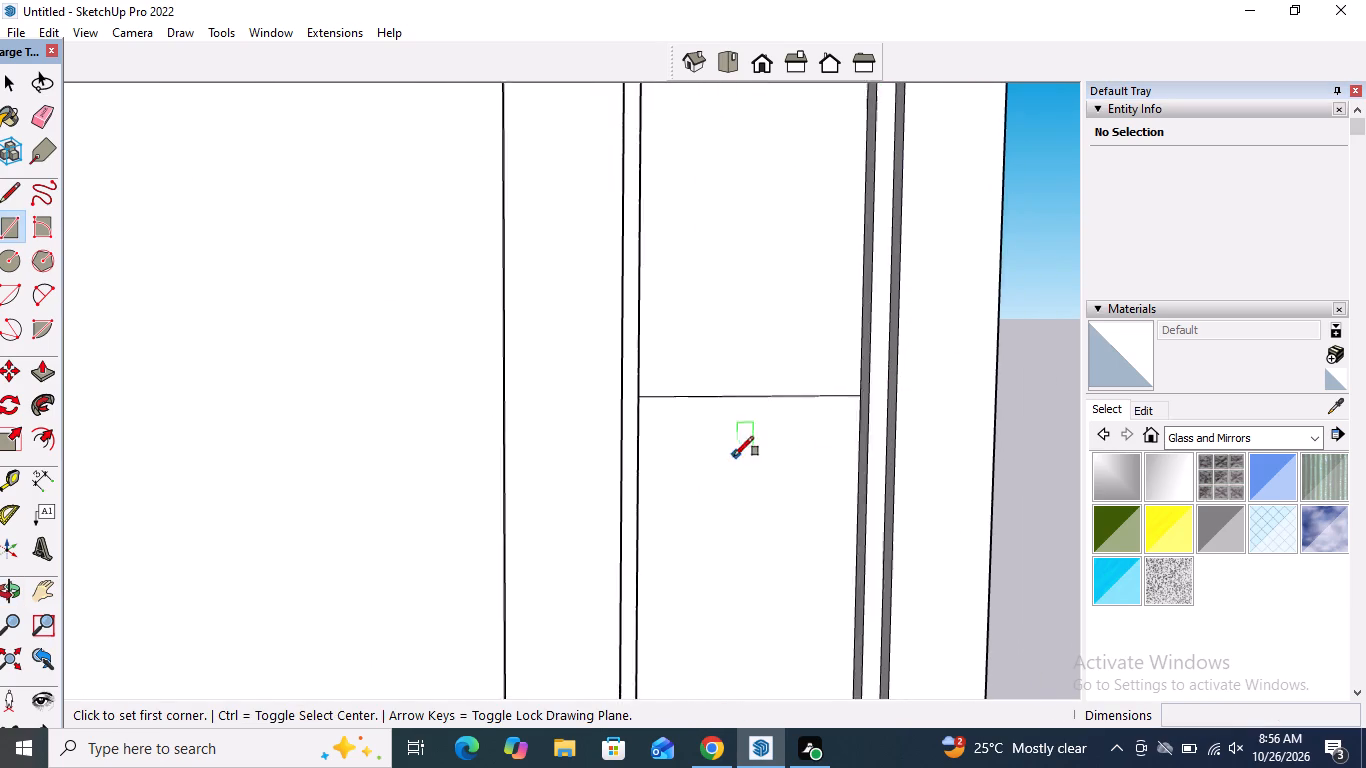
pyautogui.scroll(-8, 734, 456)
pyautogui.press('space')
# Offset the new rectangle's outline slightly inward to form a thin window frame.
pyautogui.moveTo(714, 458); pyautogui.dragTo(706, 458, button='middle')
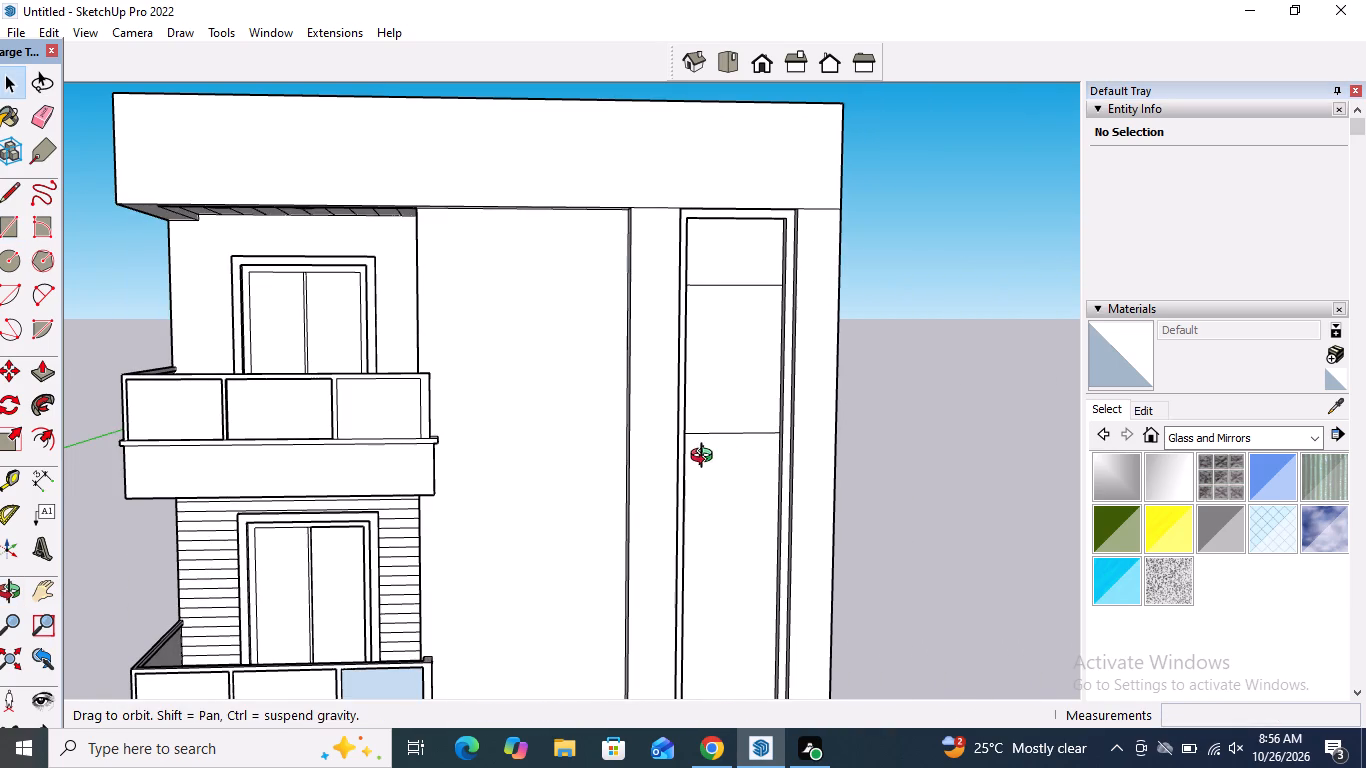
pyautogui.moveTo(706, 458); pyautogui.dragTo(690, 463, button='middle')
pyautogui.moveTo(858, 355); pyautogui.dragTo(796, 350, button='middle')
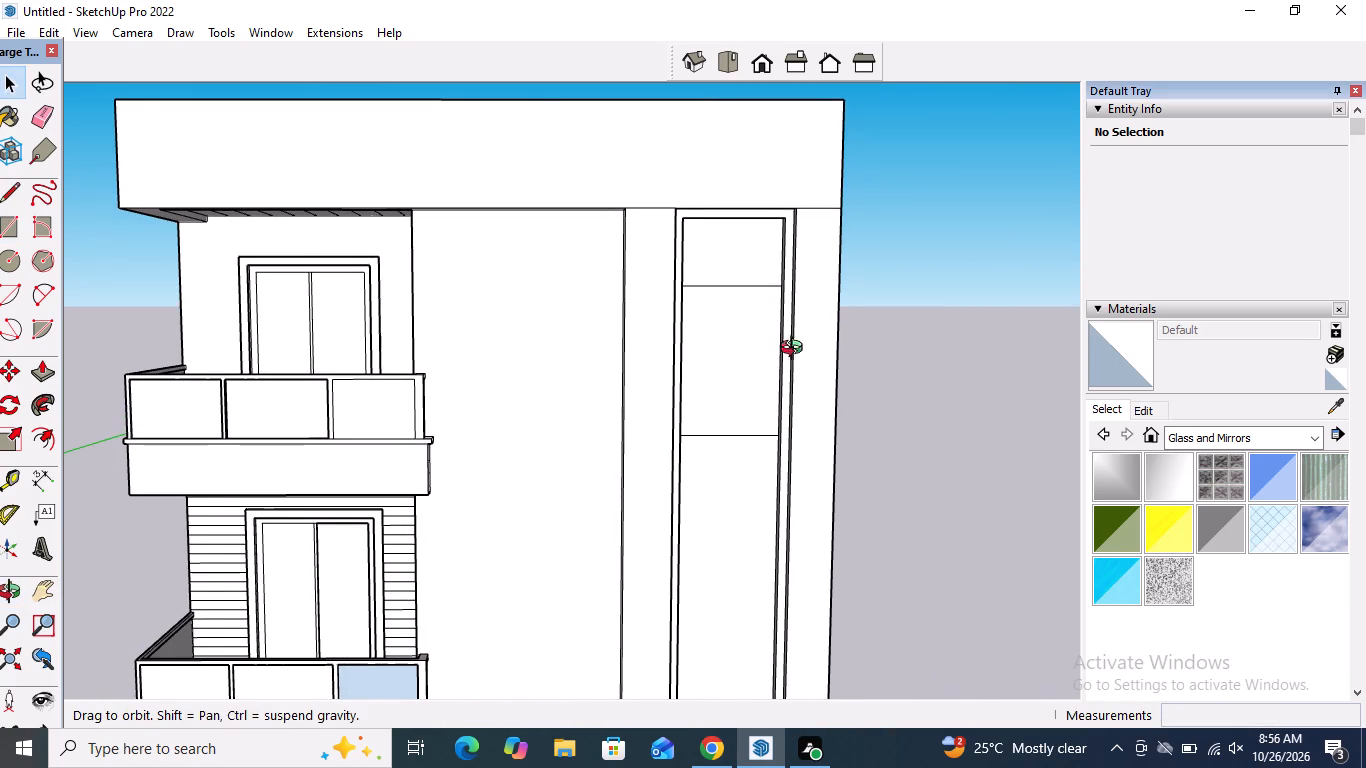
pyautogui.moveTo(796, 350); pyautogui.dragTo(707, 338, button='middle')
pyautogui.scroll(3, 695, 341)
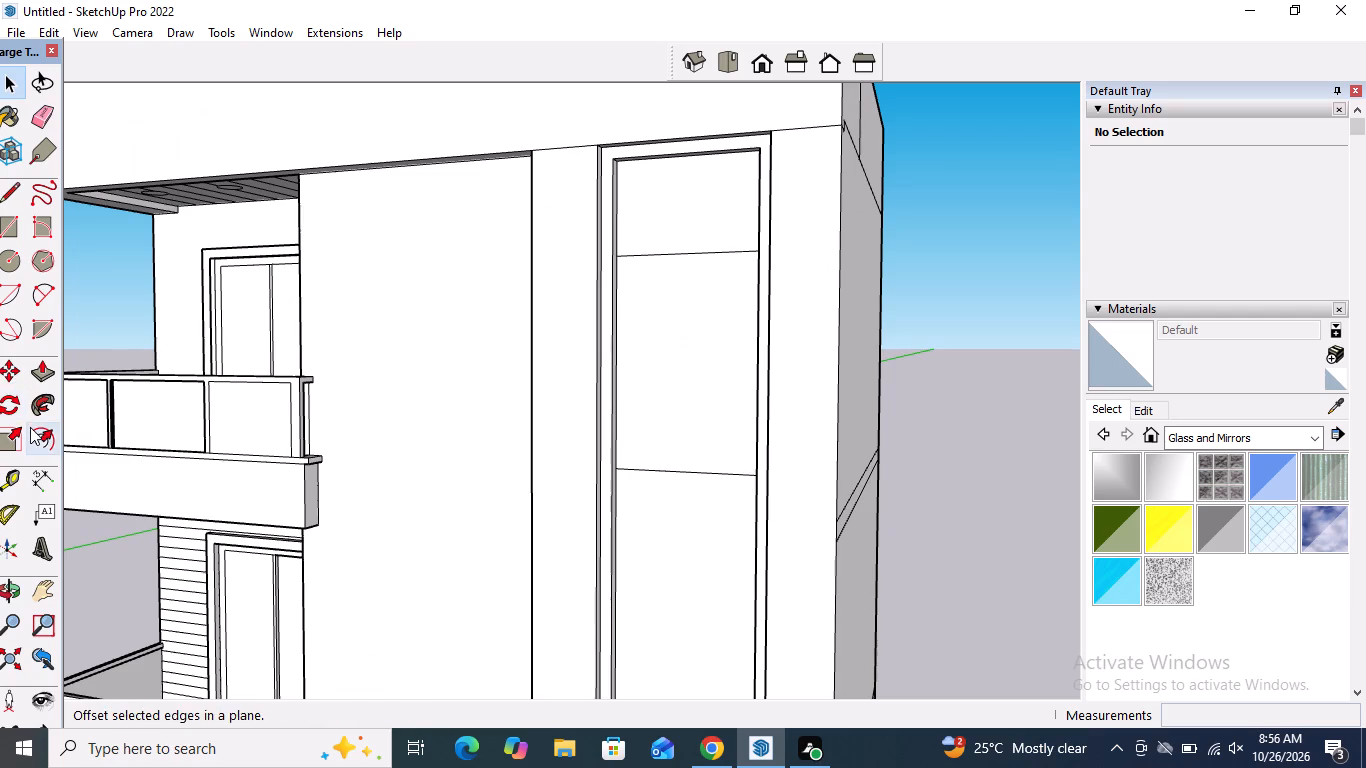
pyautogui.click(41, 434)
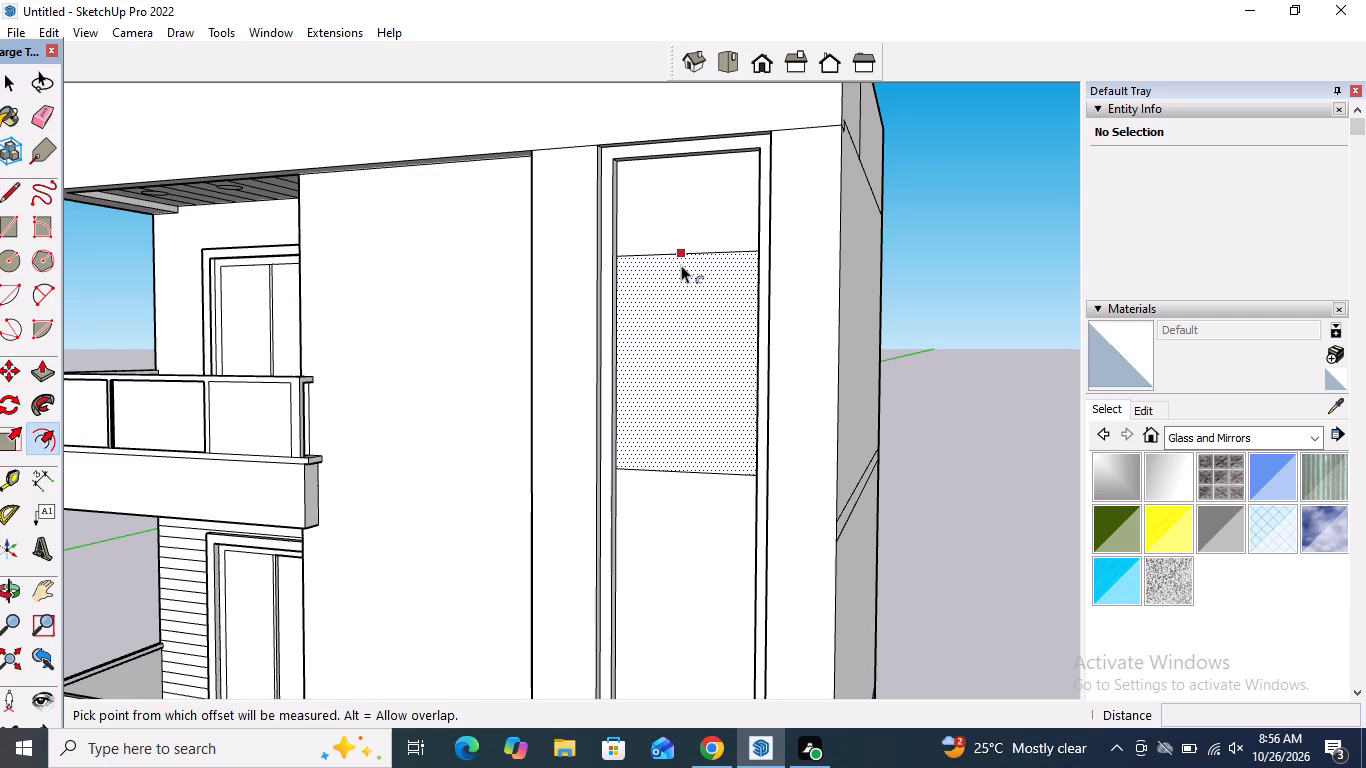
pyautogui.click(681, 265)
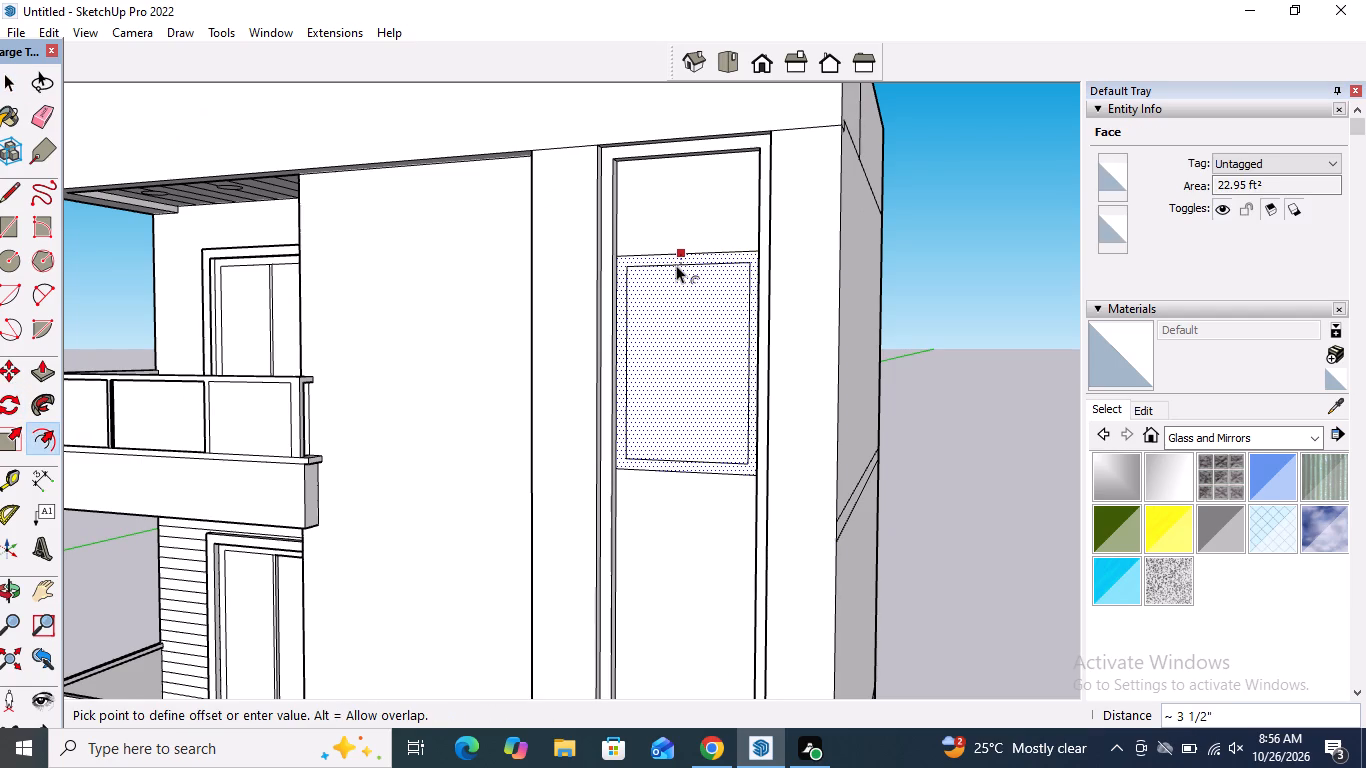
pyautogui.click(676, 261)
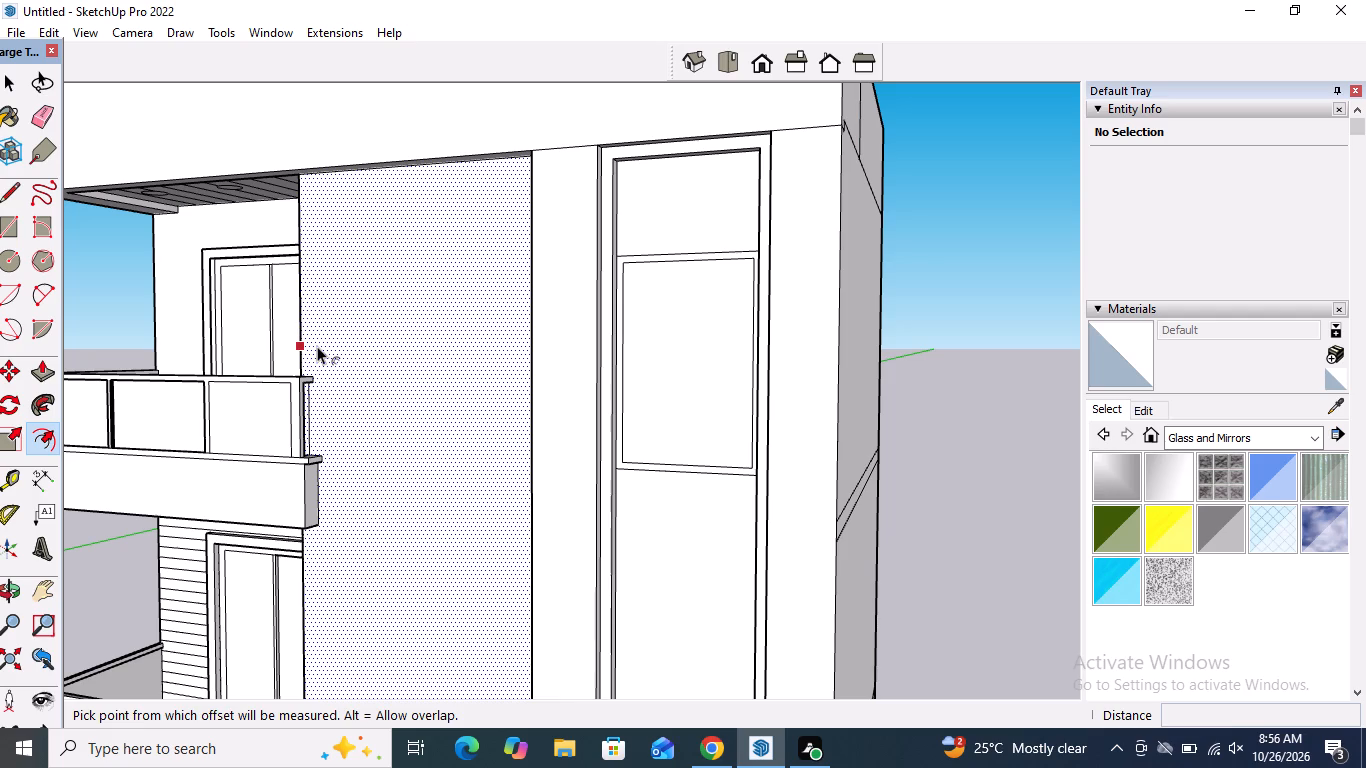
# Push/Pull the thin frame border around the tall panel's upper window inward 4".
pyautogui.click(48, 384)
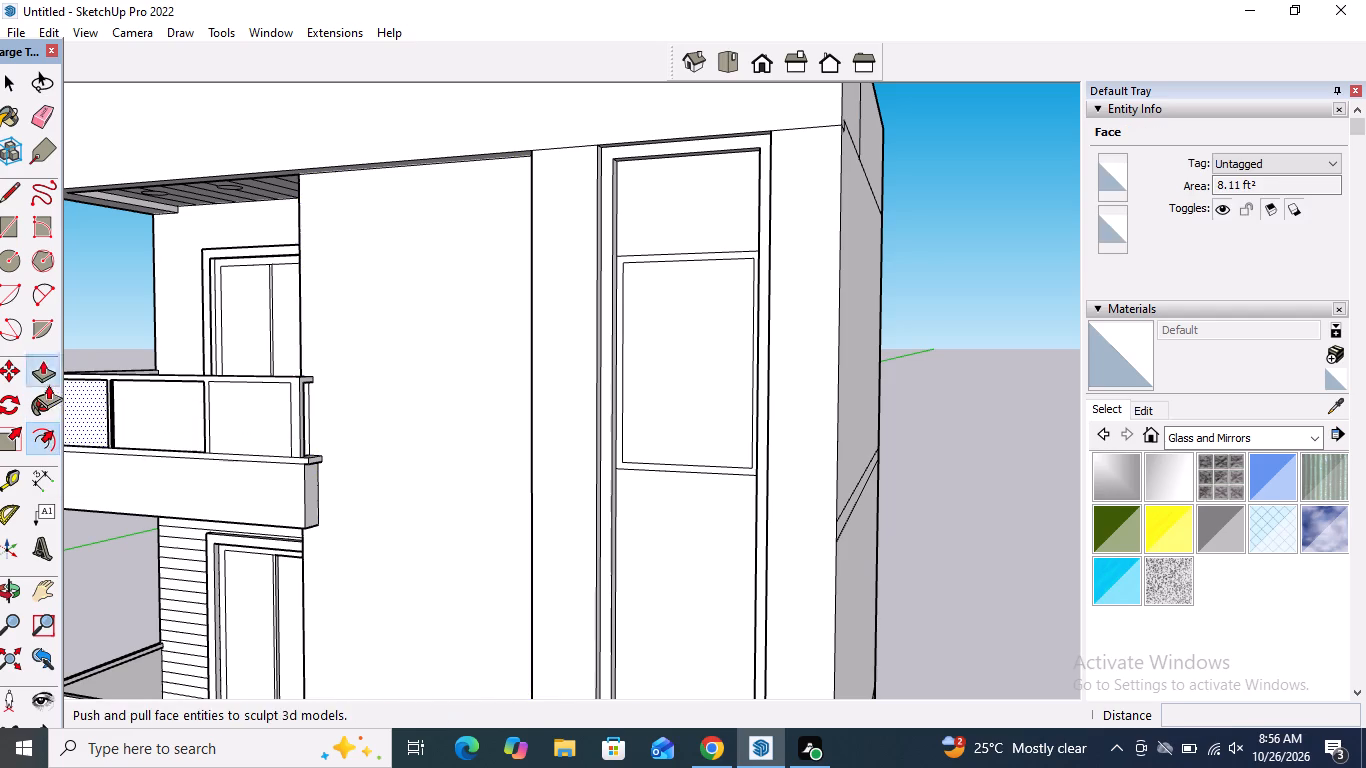
pyautogui.scroll(4, 775, 219)
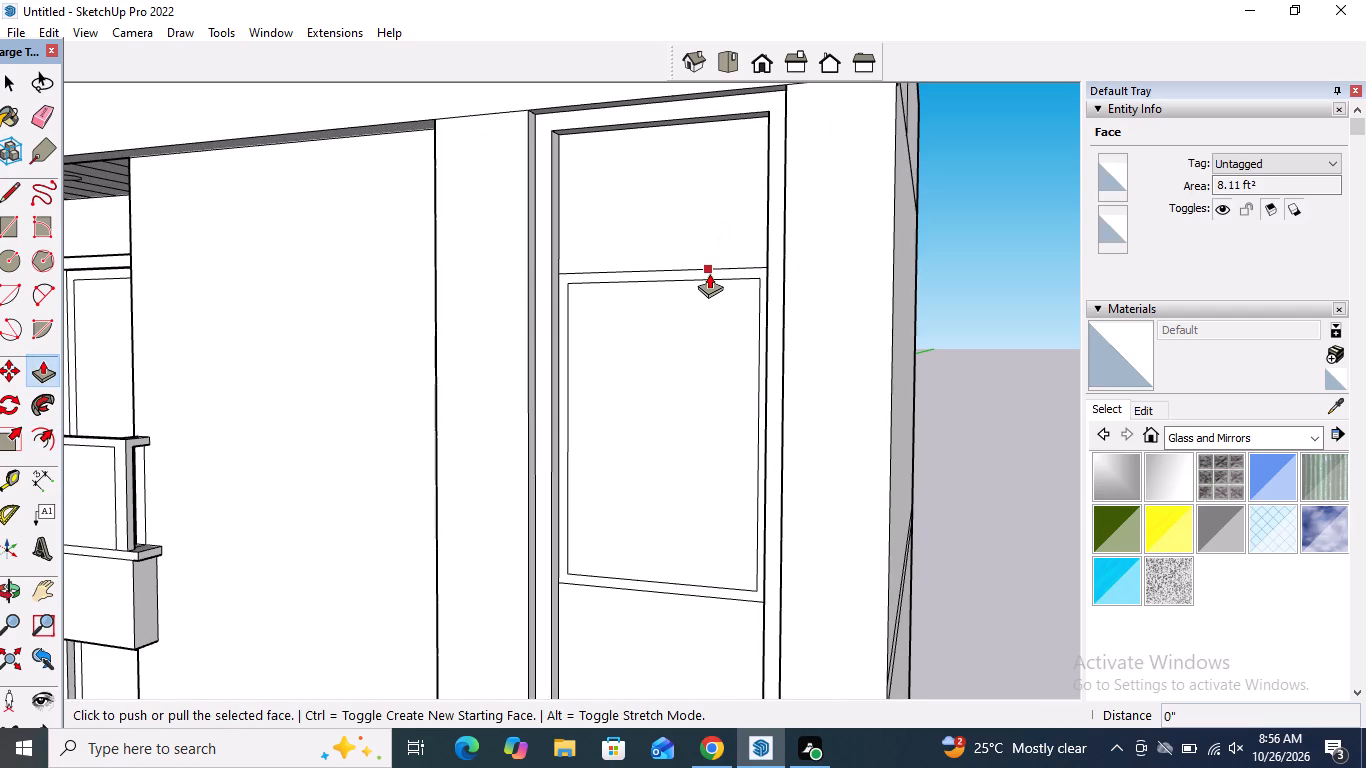
pyautogui.press('space')
pyautogui.click(1035, 291)
pyautogui.click(47, 363)
pyautogui.scroll(1, 583, 287)
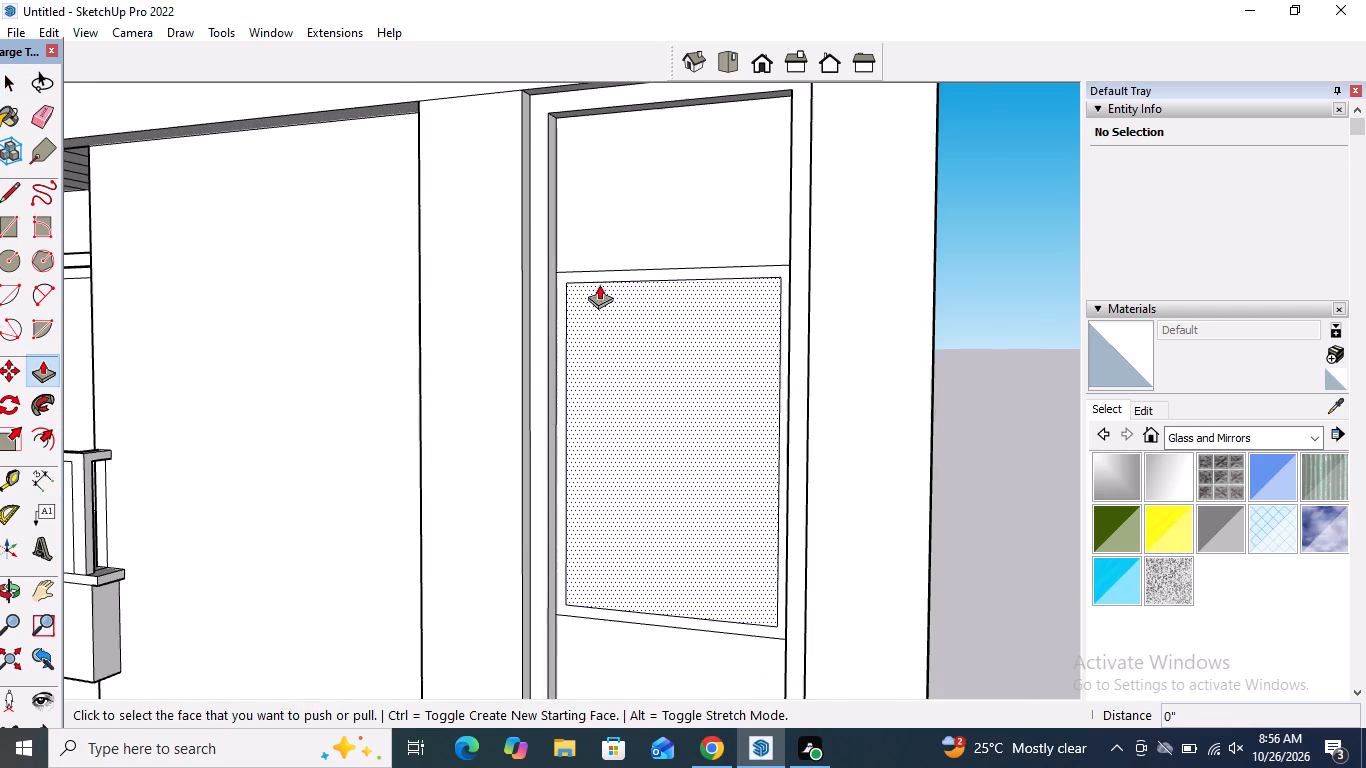
pyautogui.scroll(1, 599, 284)
pyautogui.click(617, 274)
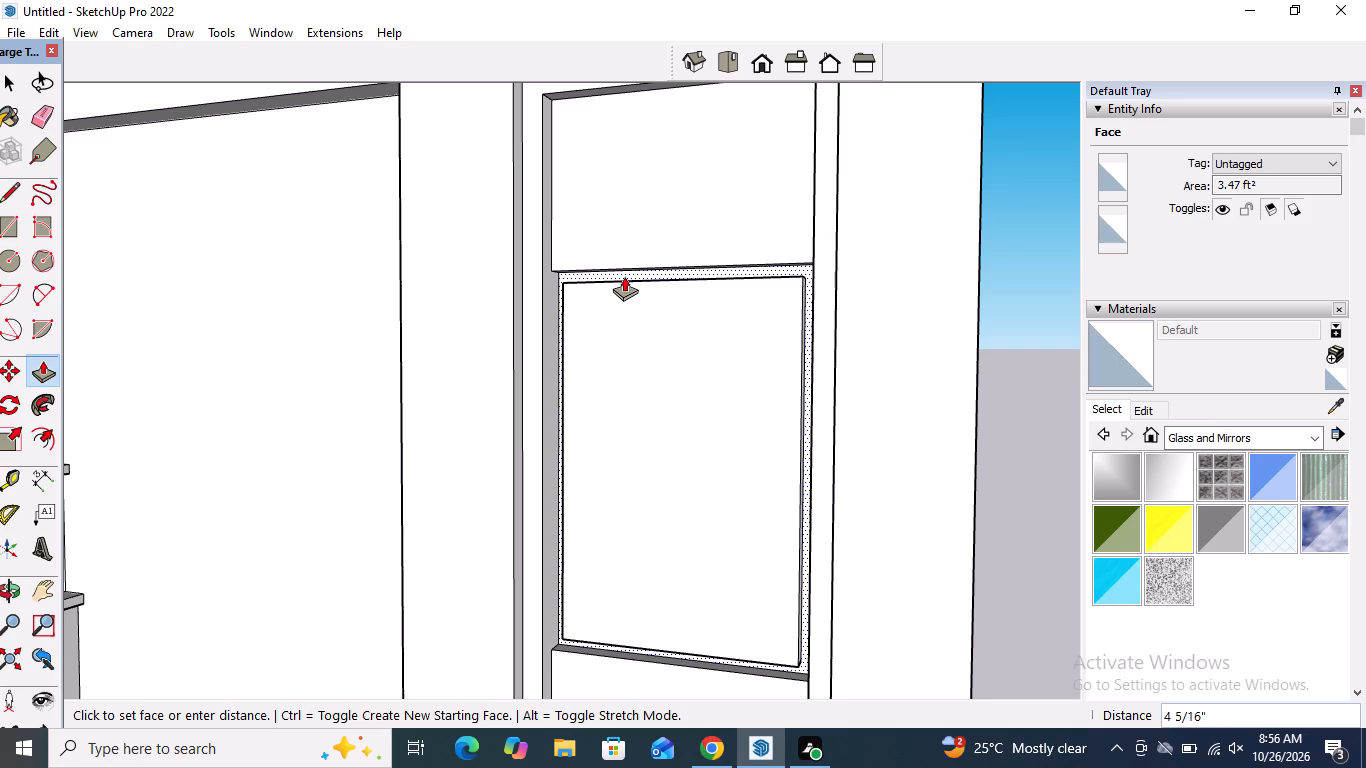
pyautogui.click(624, 274)
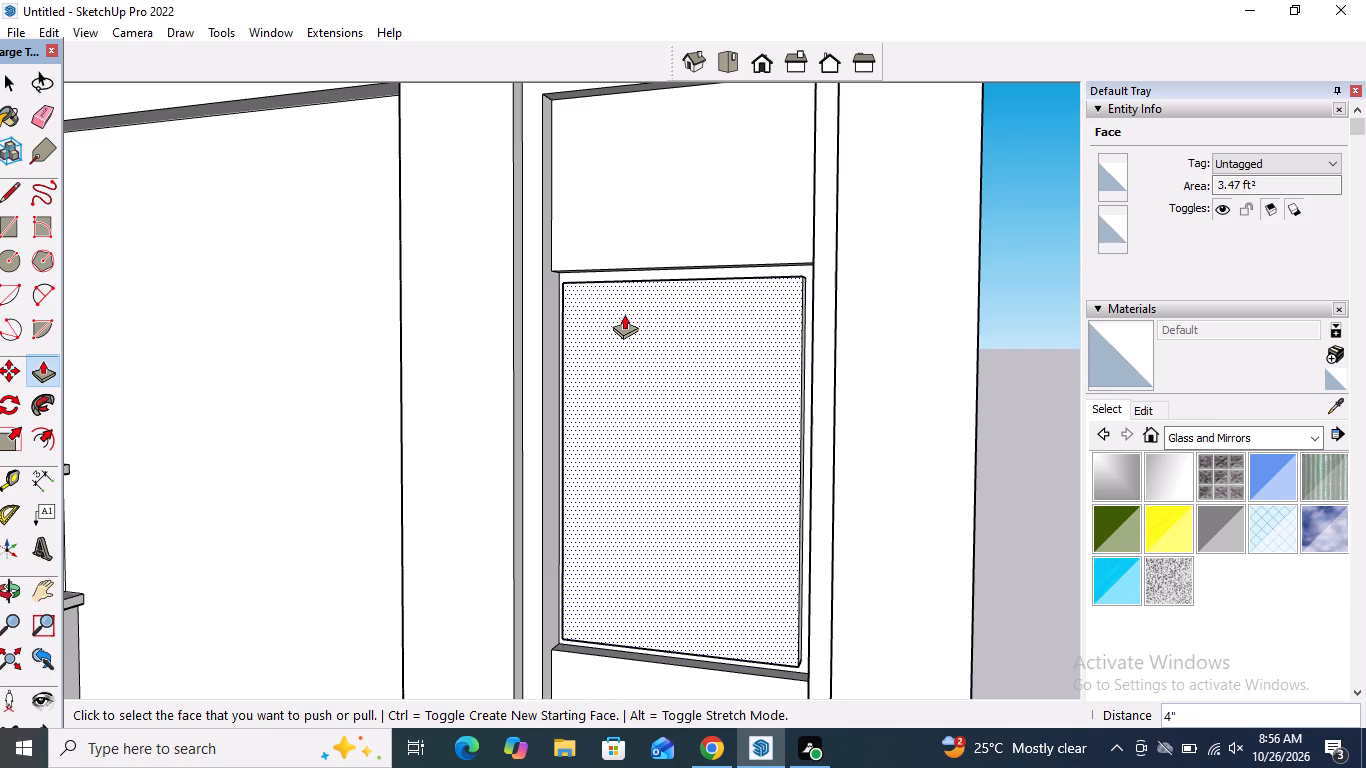
# Push/Pull the upper window's pane inward by repeating the frame's distance, so it sits behind the frame.
pyautogui.doubleClick(624, 312)
pyautogui.click(624, 312)
pyautogui.doubleClick(624, 310)
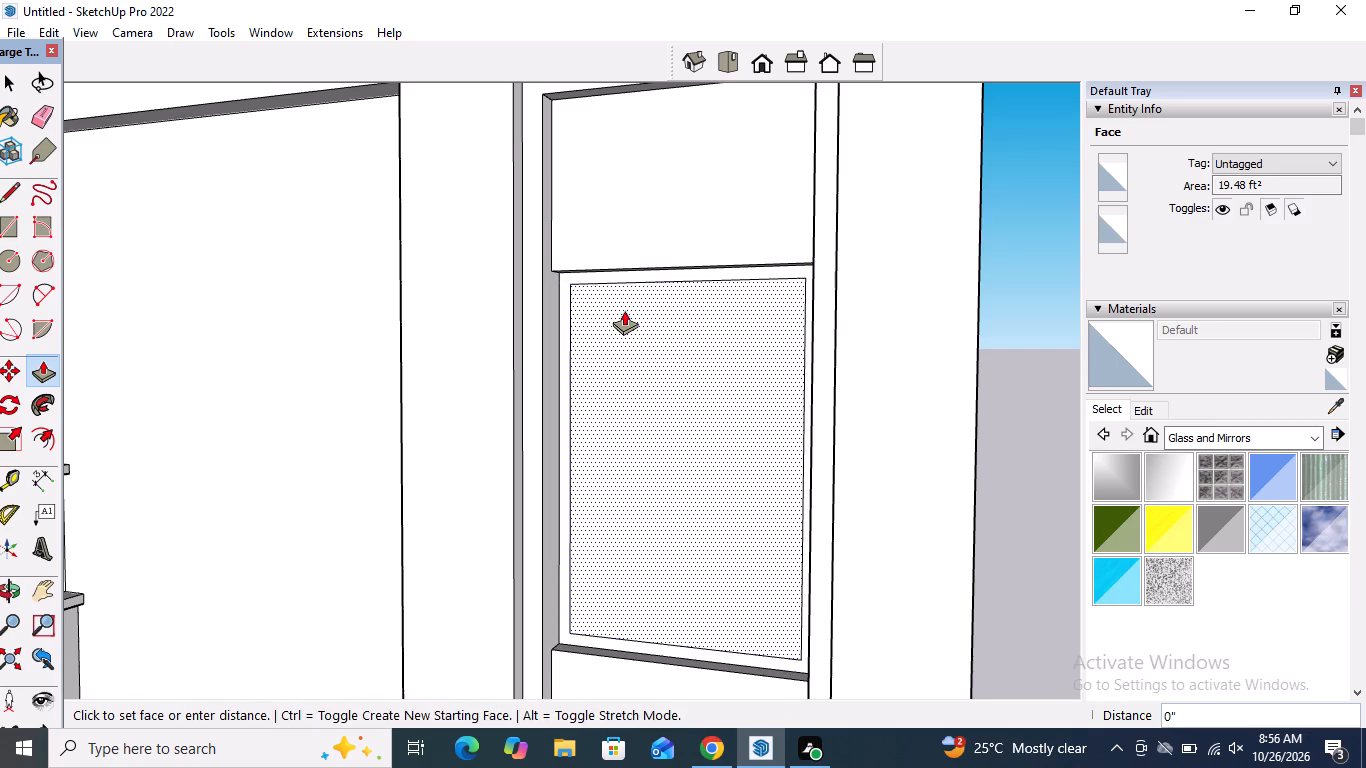
pyautogui.scroll(-16, 651, 226)
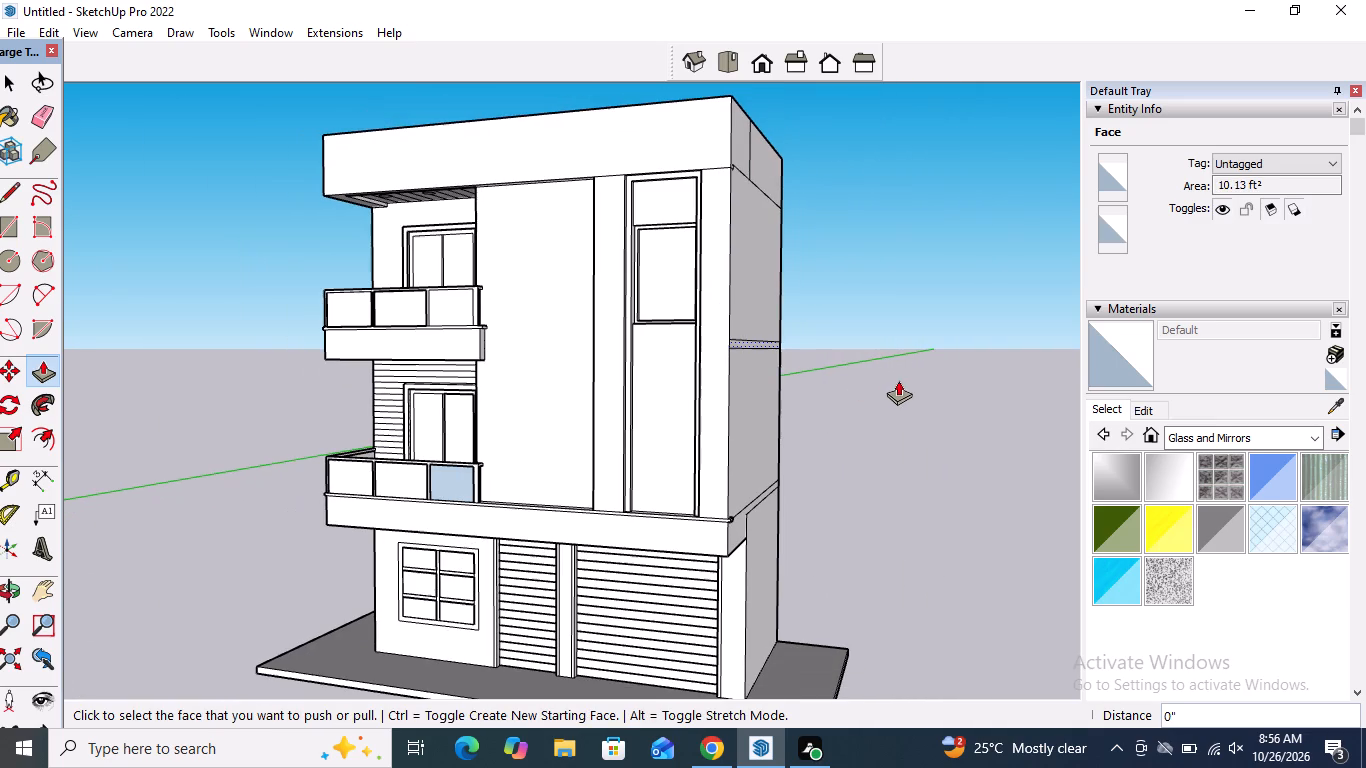
pyautogui.press('space')
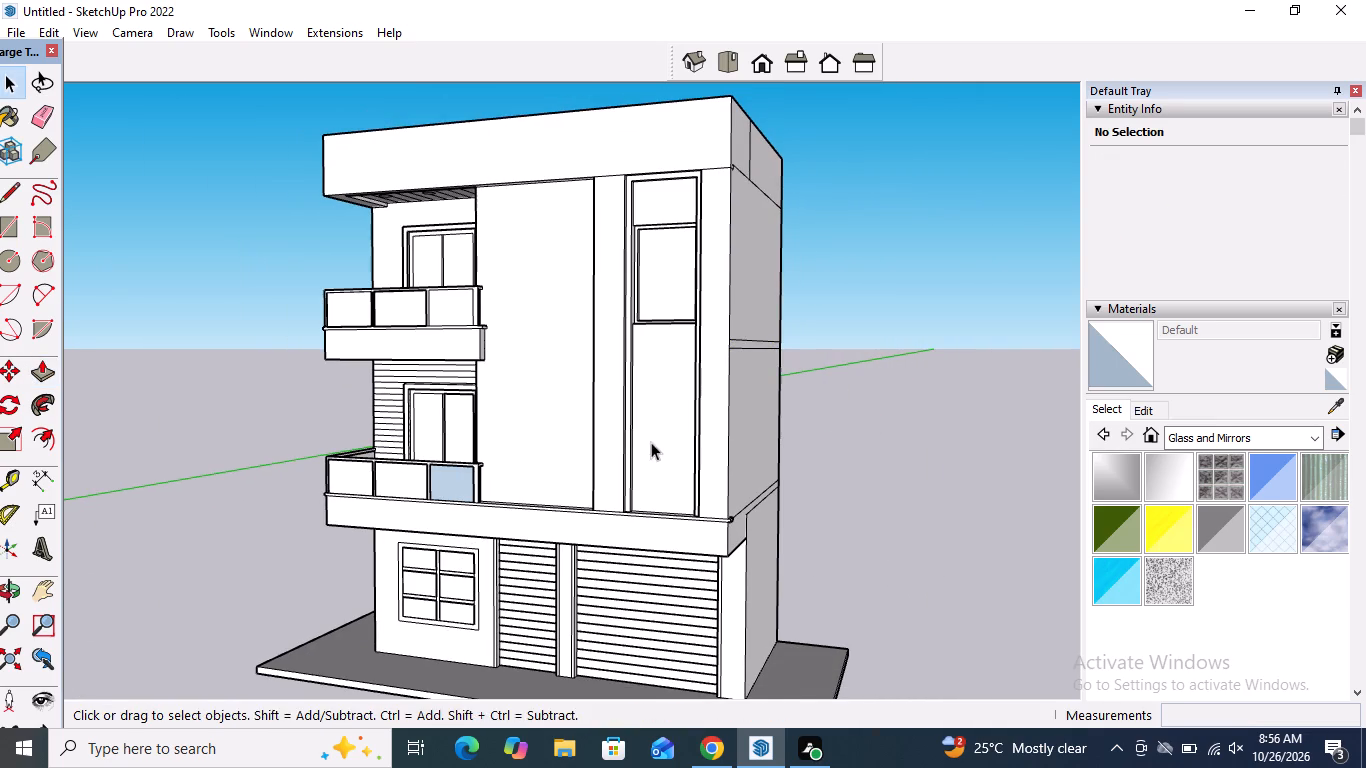
# Draw a rectangle about 5' 11" high and 3' 11" wide across the tall panel's full width, below the finished window.
pyautogui.moveTo(653, 439); pyautogui.dragTo(757, 429, button='middle')
pyautogui.click(5, 226)
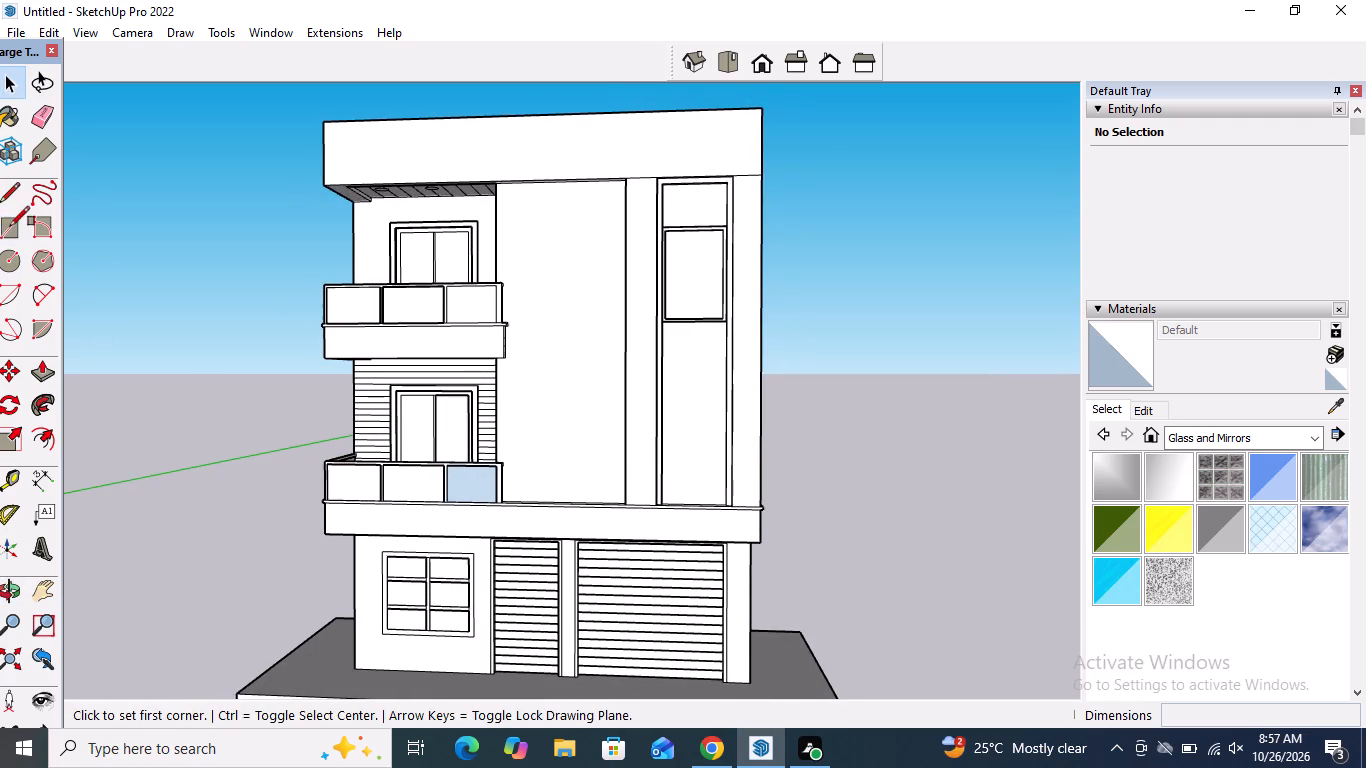
pyautogui.scroll(4, 712, 427)
pyautogui.moveTo(692, 391); pyautogui.dragTo(594, 389, button='middle')
pyautogui.scroll(3, 604, 335)
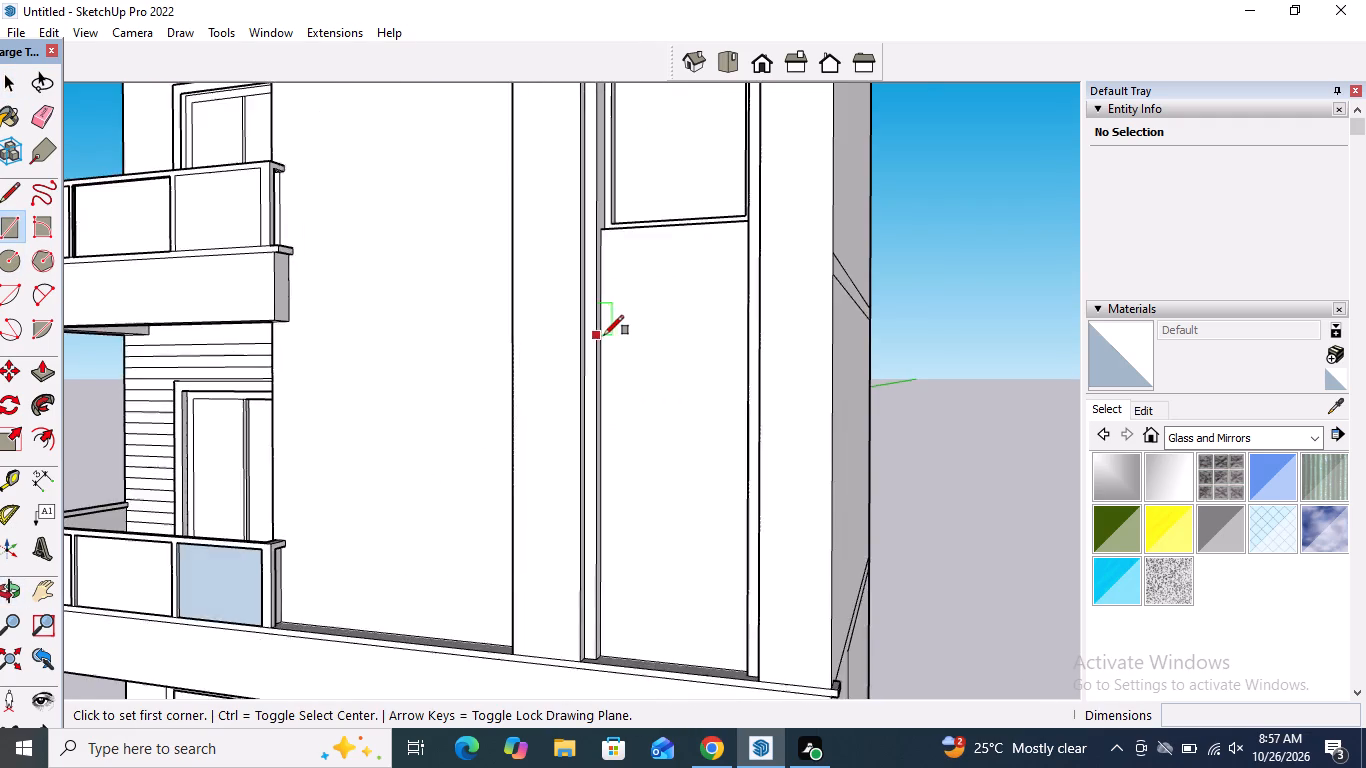
pyautogui.scroll(4, 604, 335)
pyautogui.click(605, 321)
pyautogui.scroll(-4, 664, 406)
pyautogui.moveTo(684, 432); pyautogui.dragTo(701, 438, button='middle')
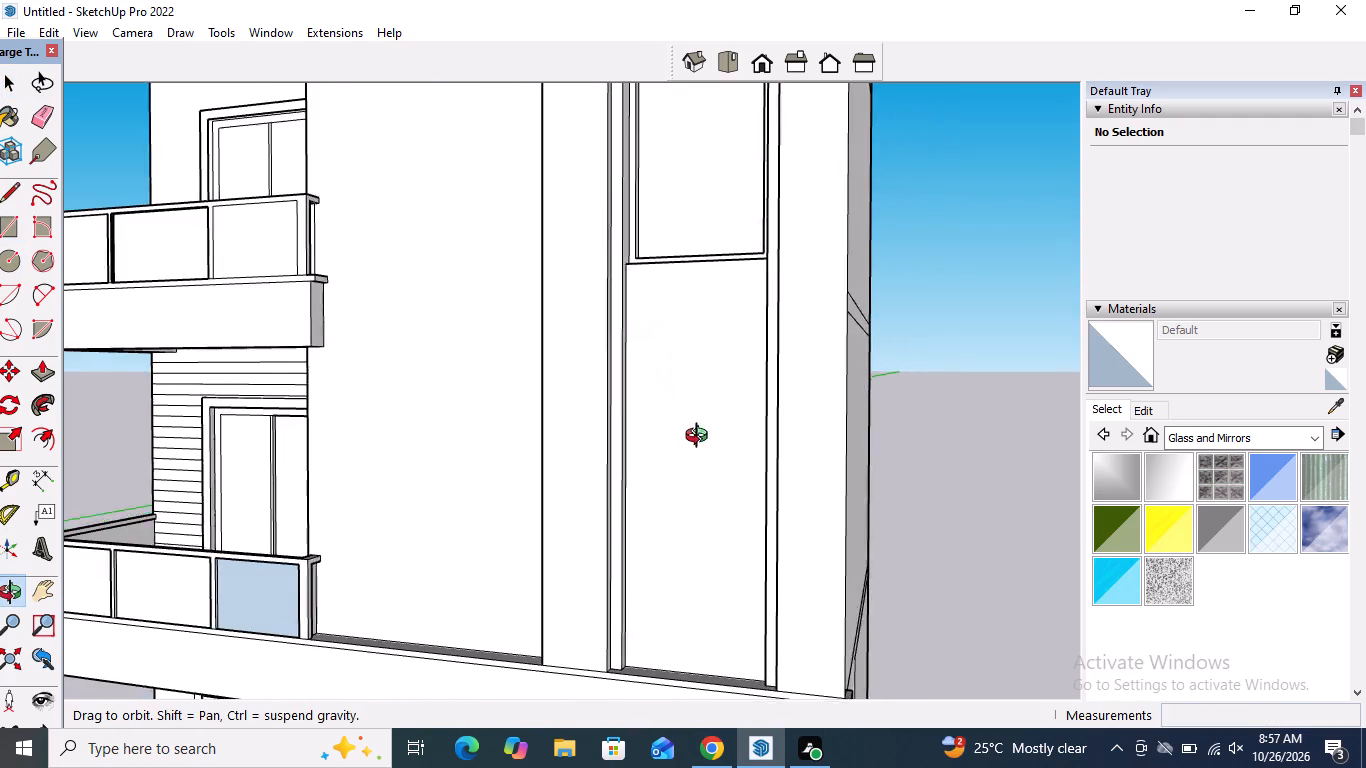
pyautogui.moveTo(701, 438); pyautogui.dragTo(836, 453, button='middle')
pyautogui.scroll(-3, 836, 455)
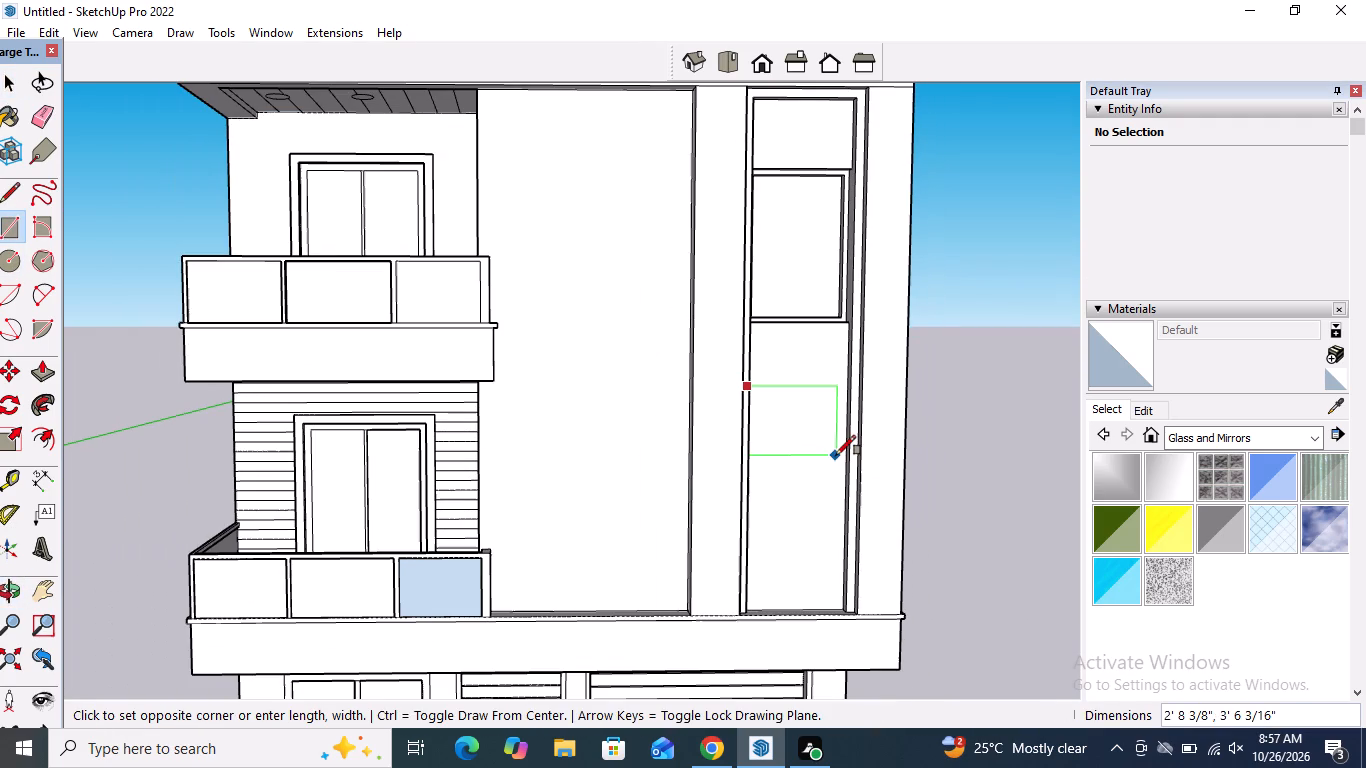
pyautogui.scroll(9, 823, 527)
pyautogui.moveTo(827, 531); pyautogui.dragTo(843, 531, button='middle')
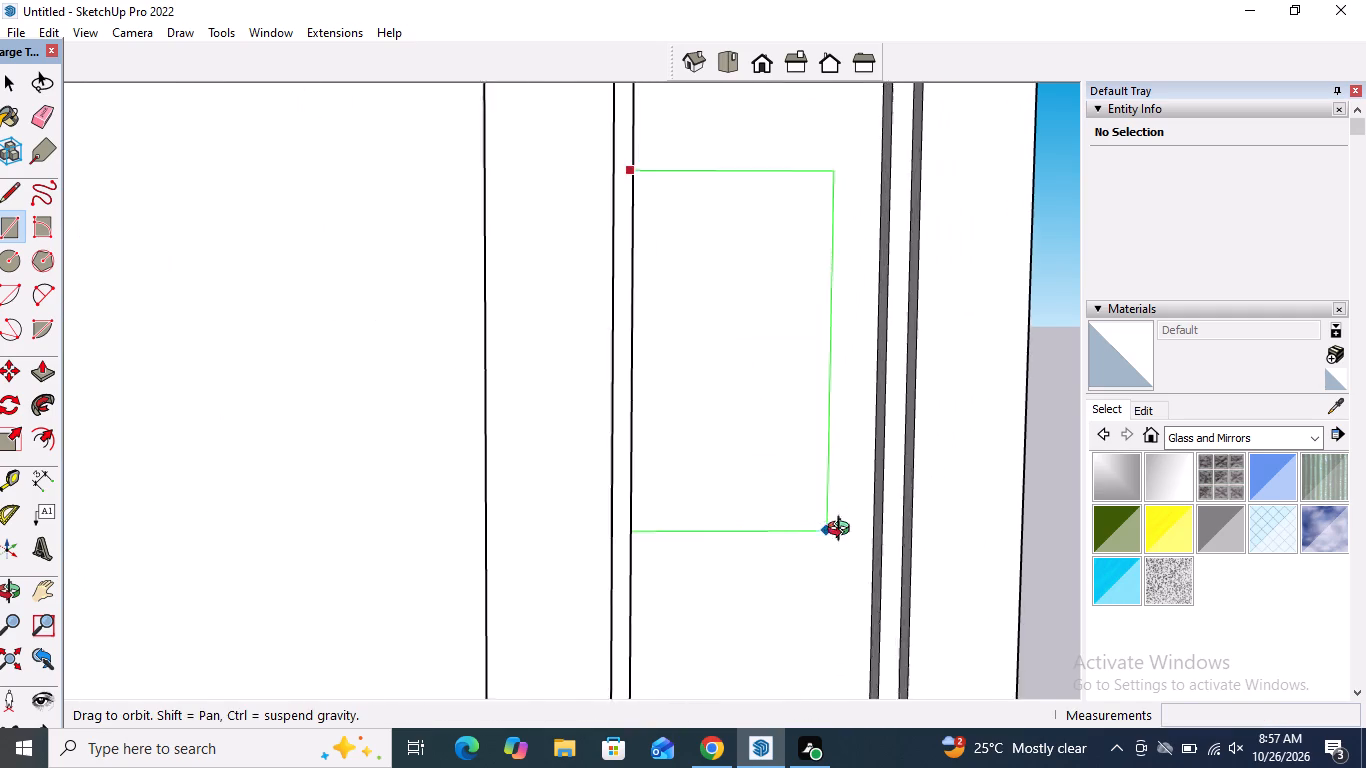
pyautogui.moveTo(843, 531); pyautogui.dragTo(902, 532, button='middle')
pyautogui.click(903, 535)
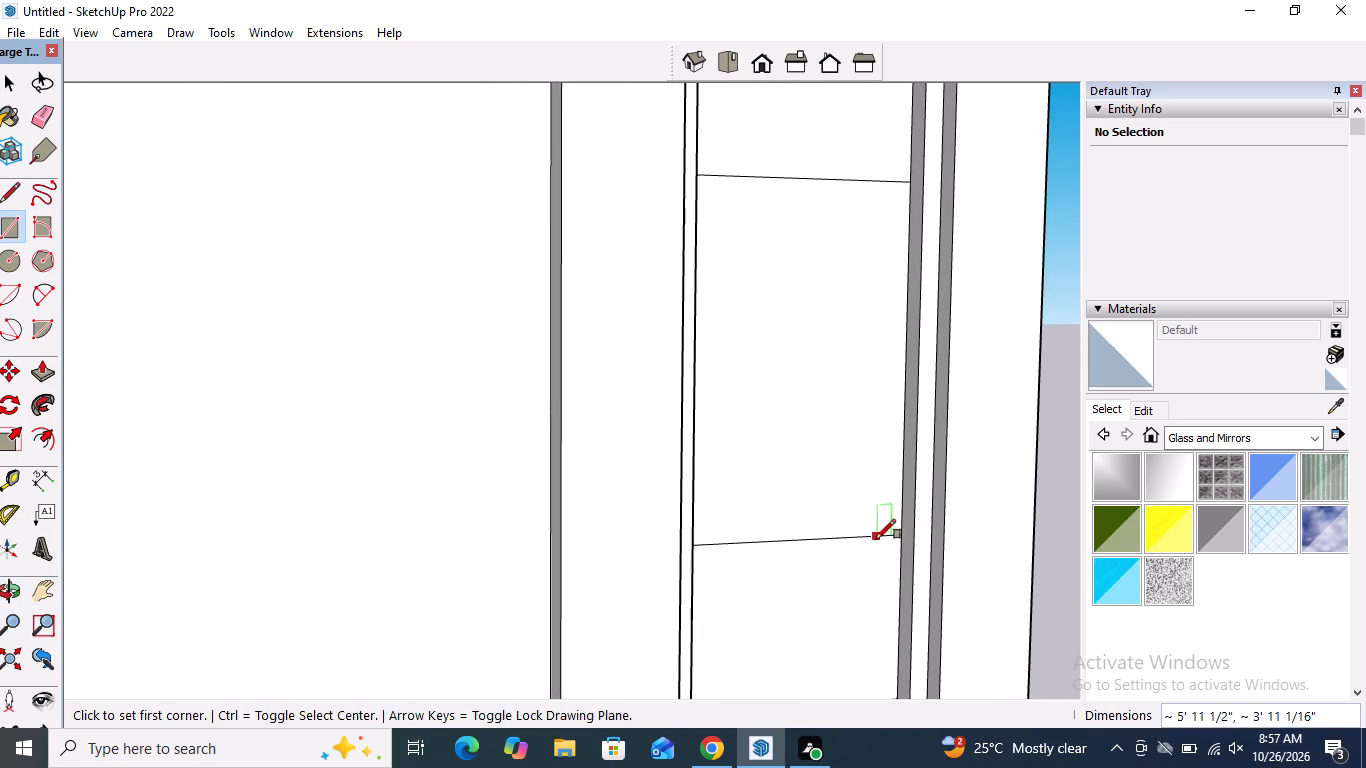
pyautogui.press('space')
# Offset the lower rectangle's outline inward about 2 3/4" to form a thin window frame.
pyautogui.moveTo(827, 546); pyautogui.dragTo(494, 537, button='middle')
pyautogui.click(40, 438)
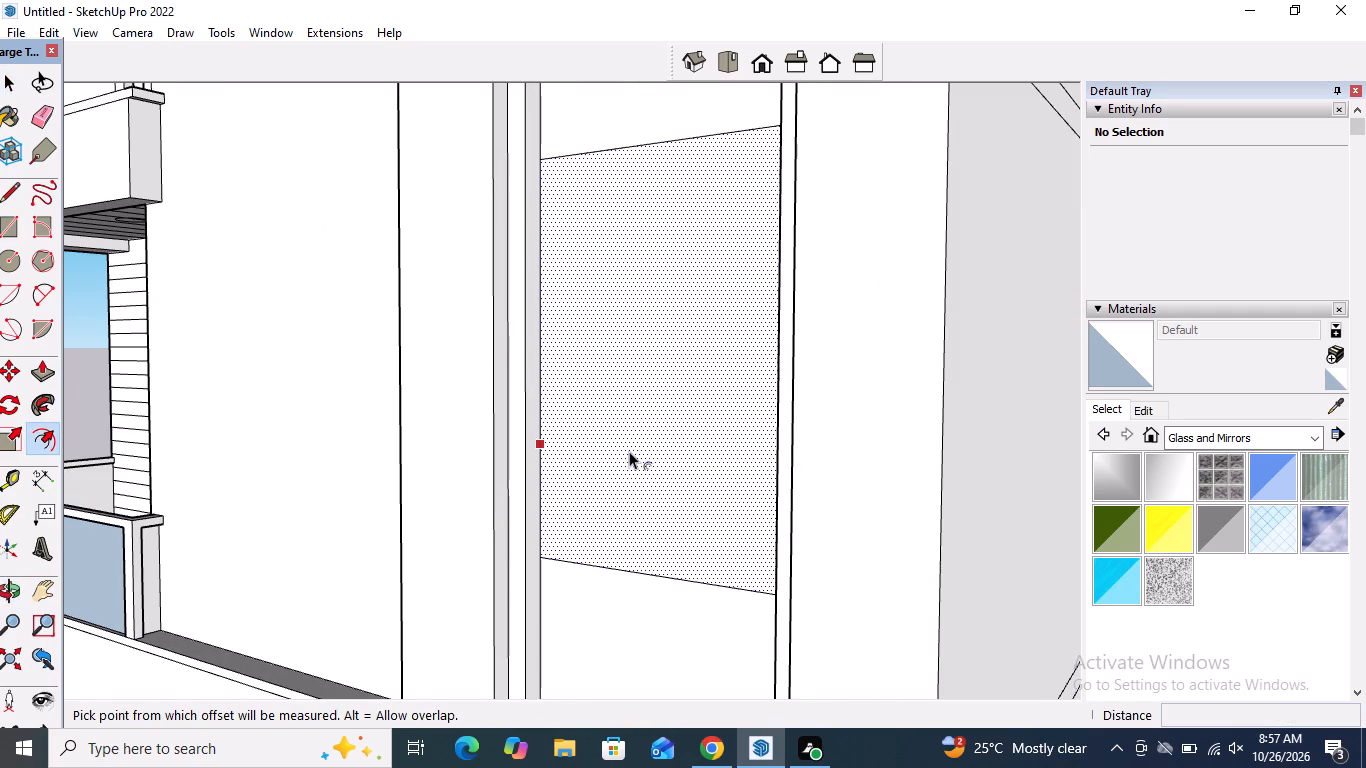
pyautogui.click(634, 512)
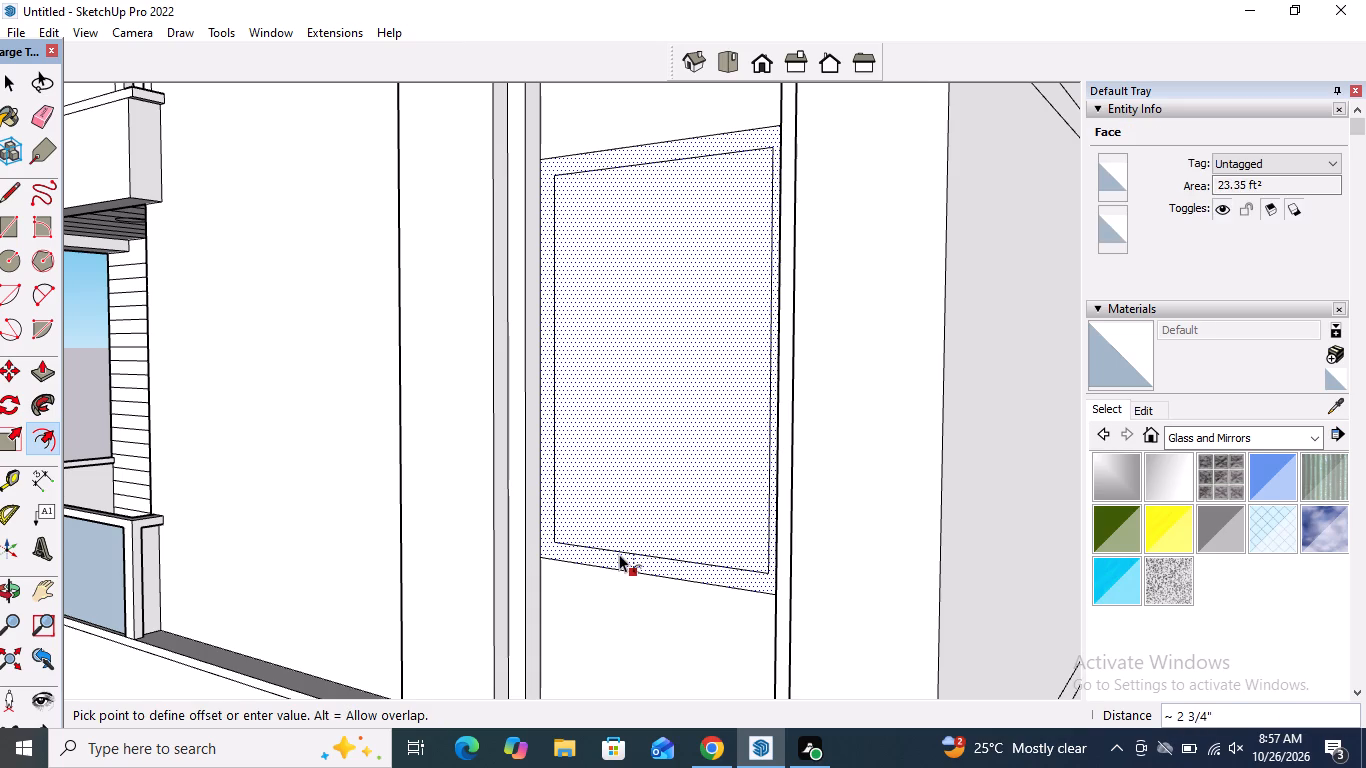
pyautogui.scroll(-4, 619, 554)
pyautogui.click(619, 554)
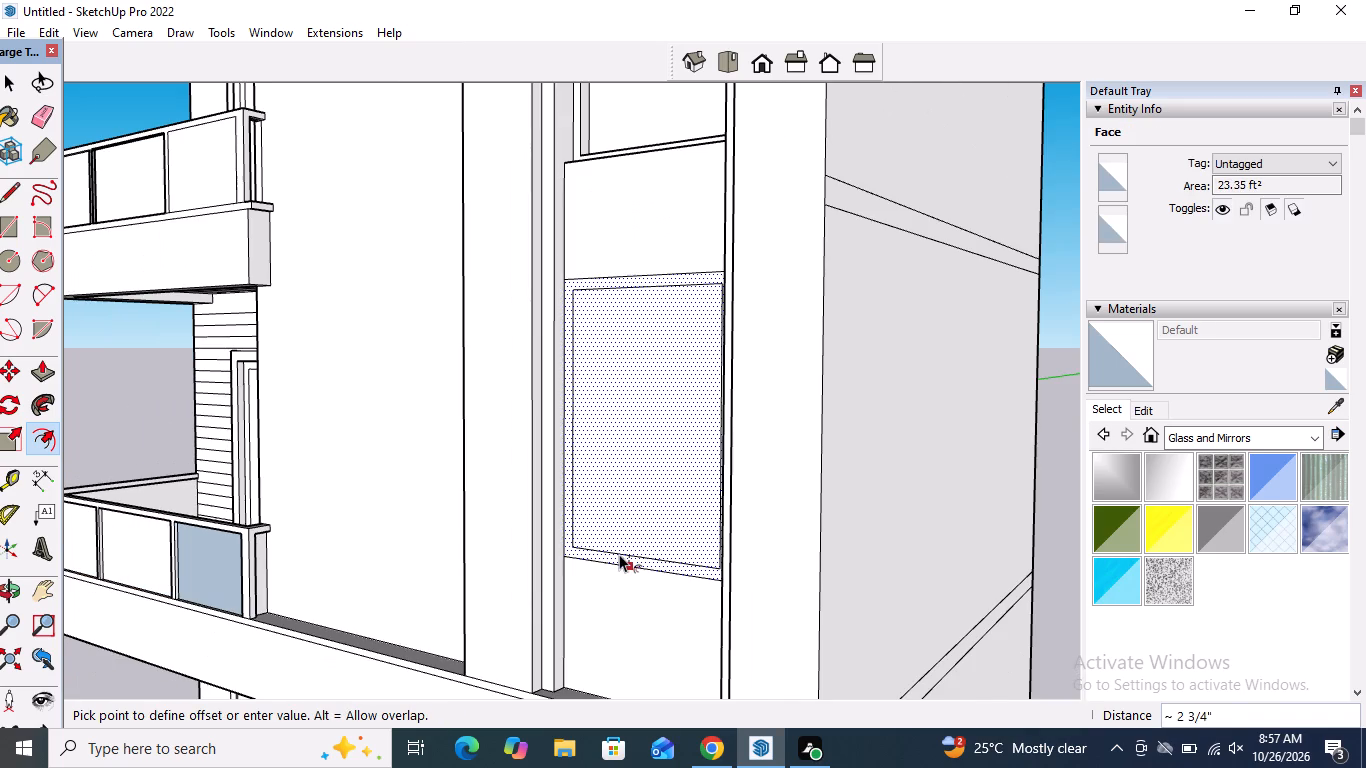
pyautogui.press('space')
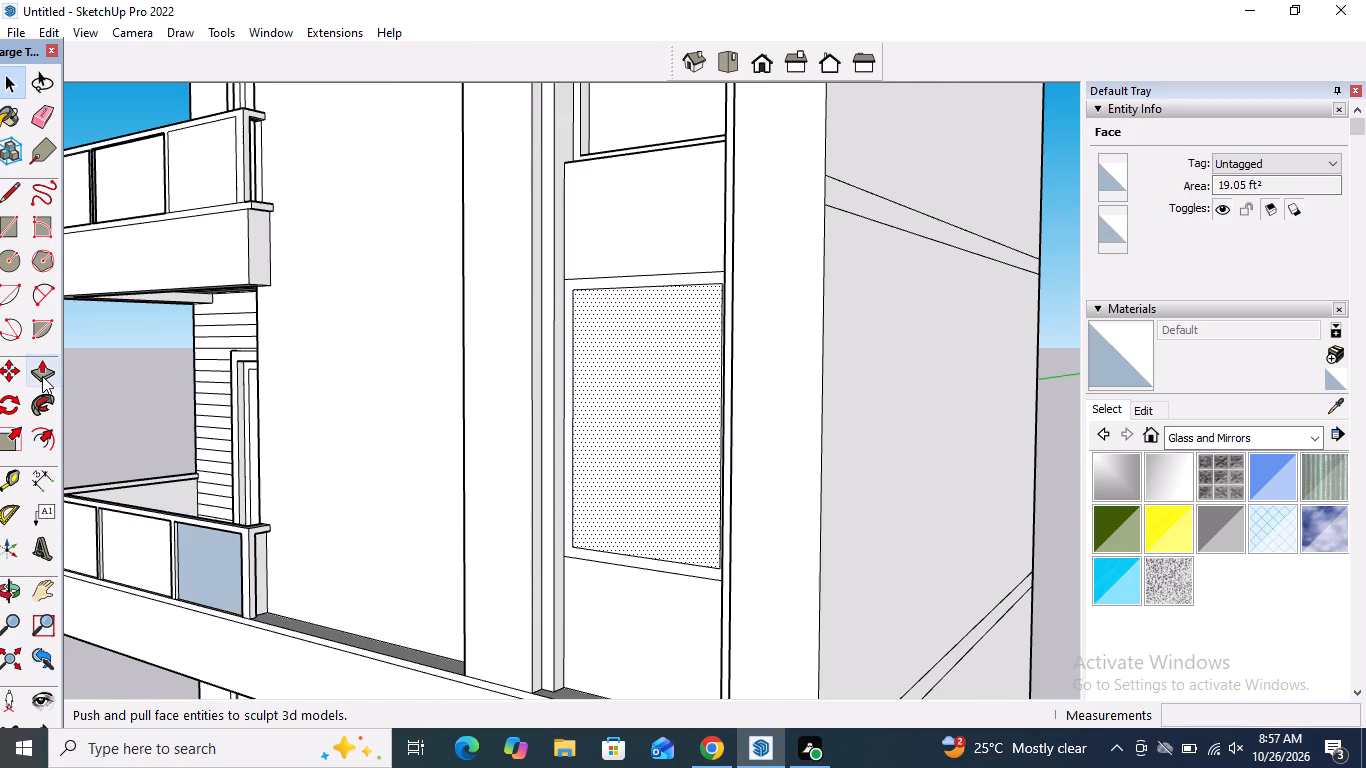
# Push/Pull the lower window's thin frame border slightly inward from the panel face.
pyautogui.click(42, 376)
pyautogui.scroll(5, 563, 282)
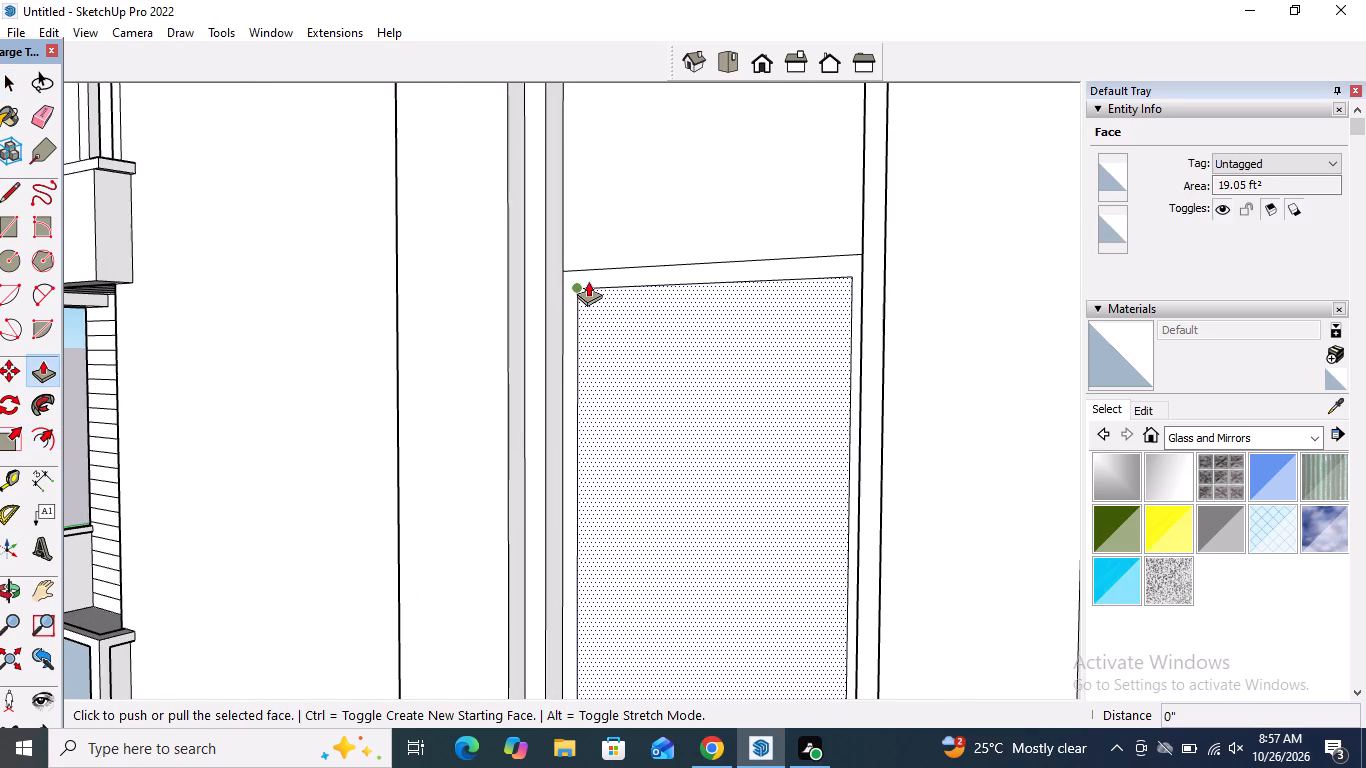
pyautogui.press('space')
pyautogui.scroll(-5, 602, 305)
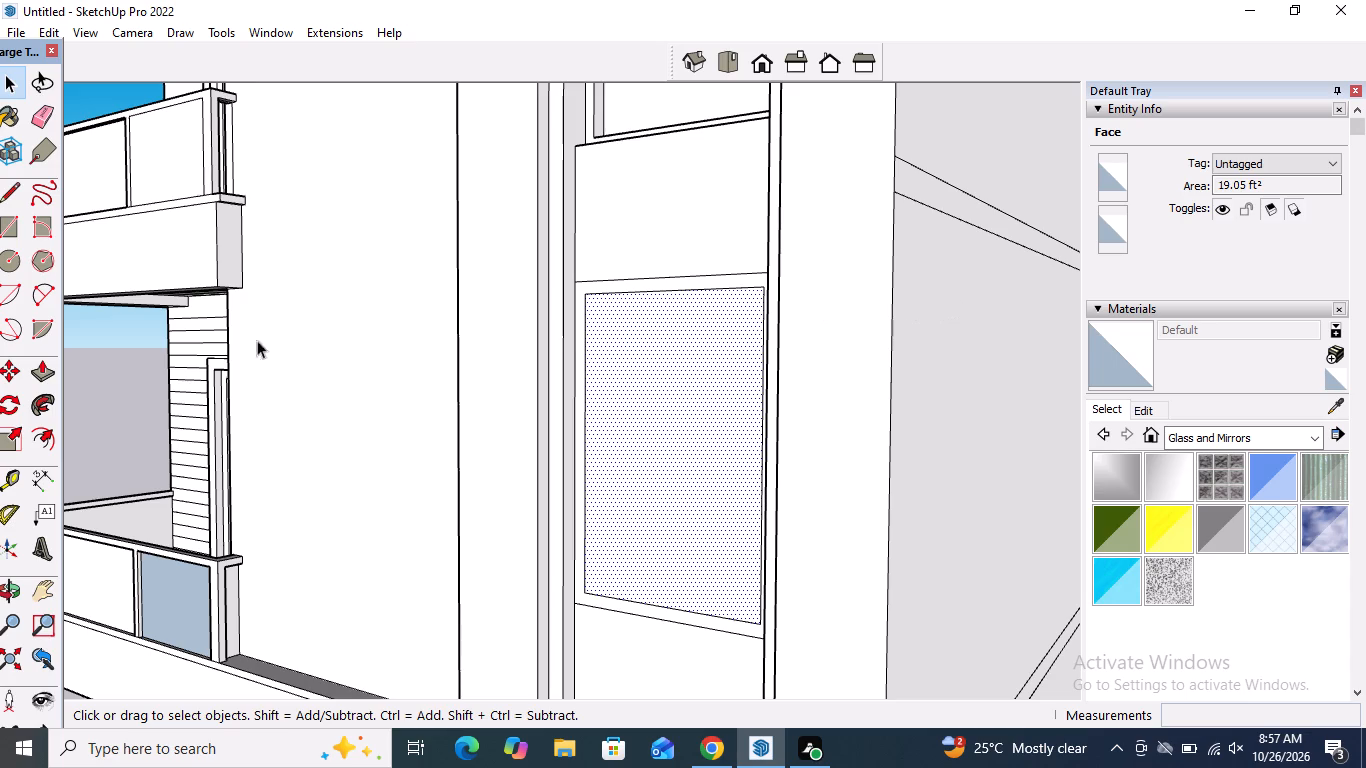
pyautogui.click(150, 365)
pyautogui.click(43, 376)
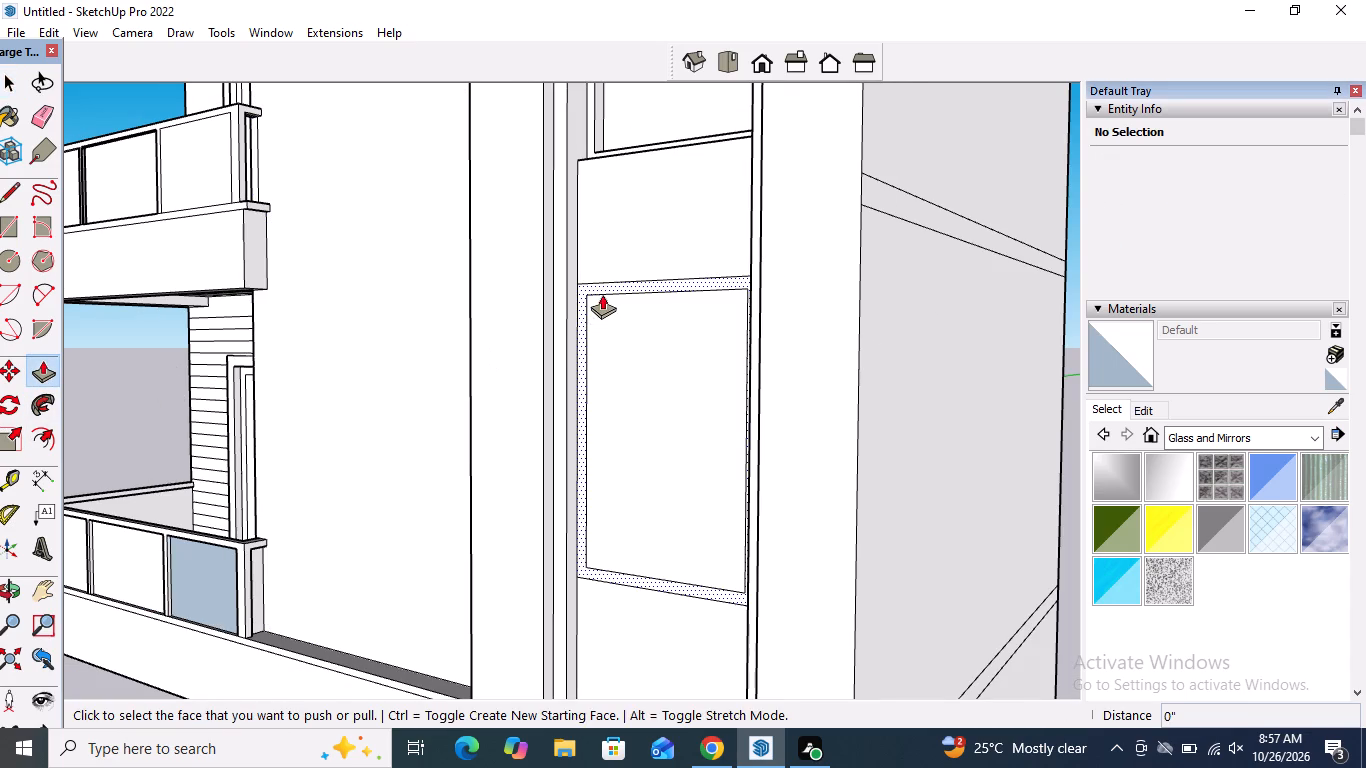
pyautogui.click(602, 289)
pyautogui.click(610, 288)
# Push/Pull the lower window's pane inward behind its frame, repeating the frame's distance.
pyautogui.doubleClick(615, 315)
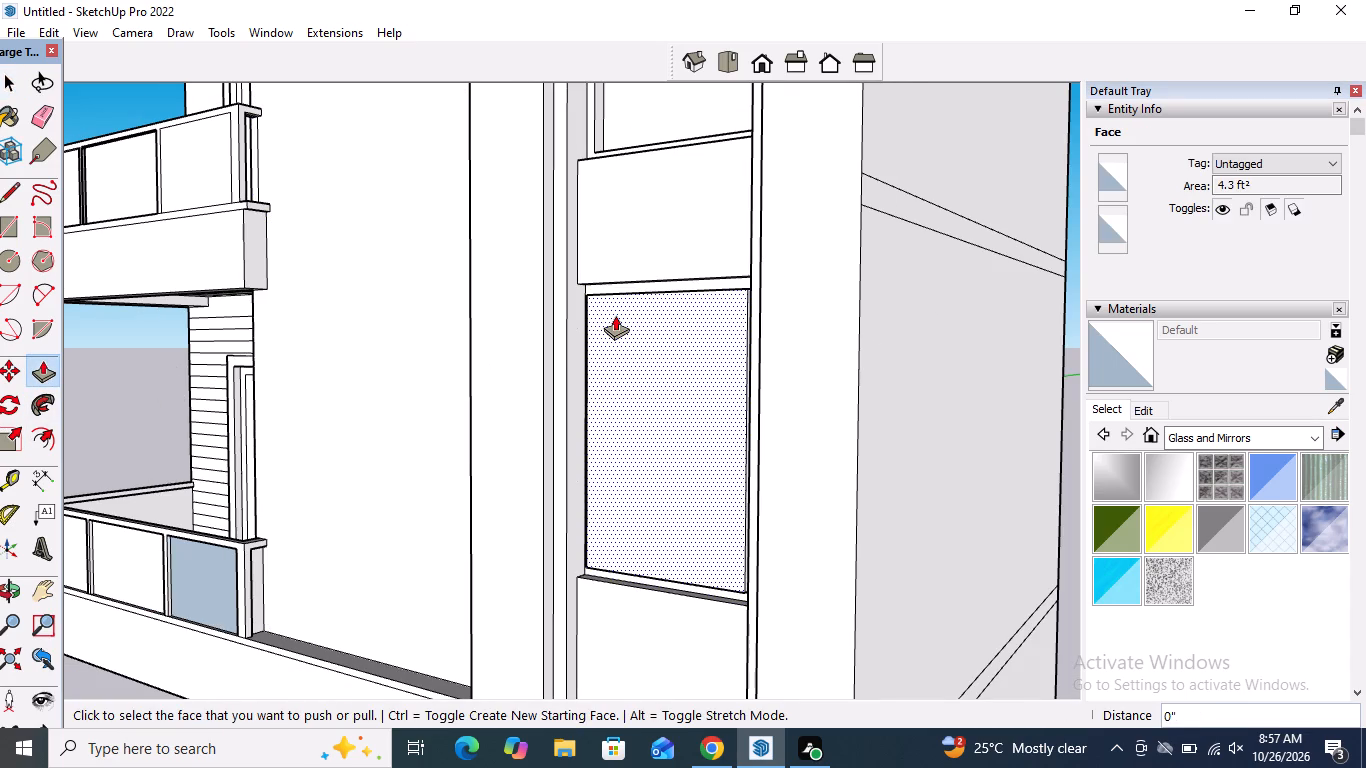
pyautogui.doubleClick(618, 325)
pyautogui.press('space')
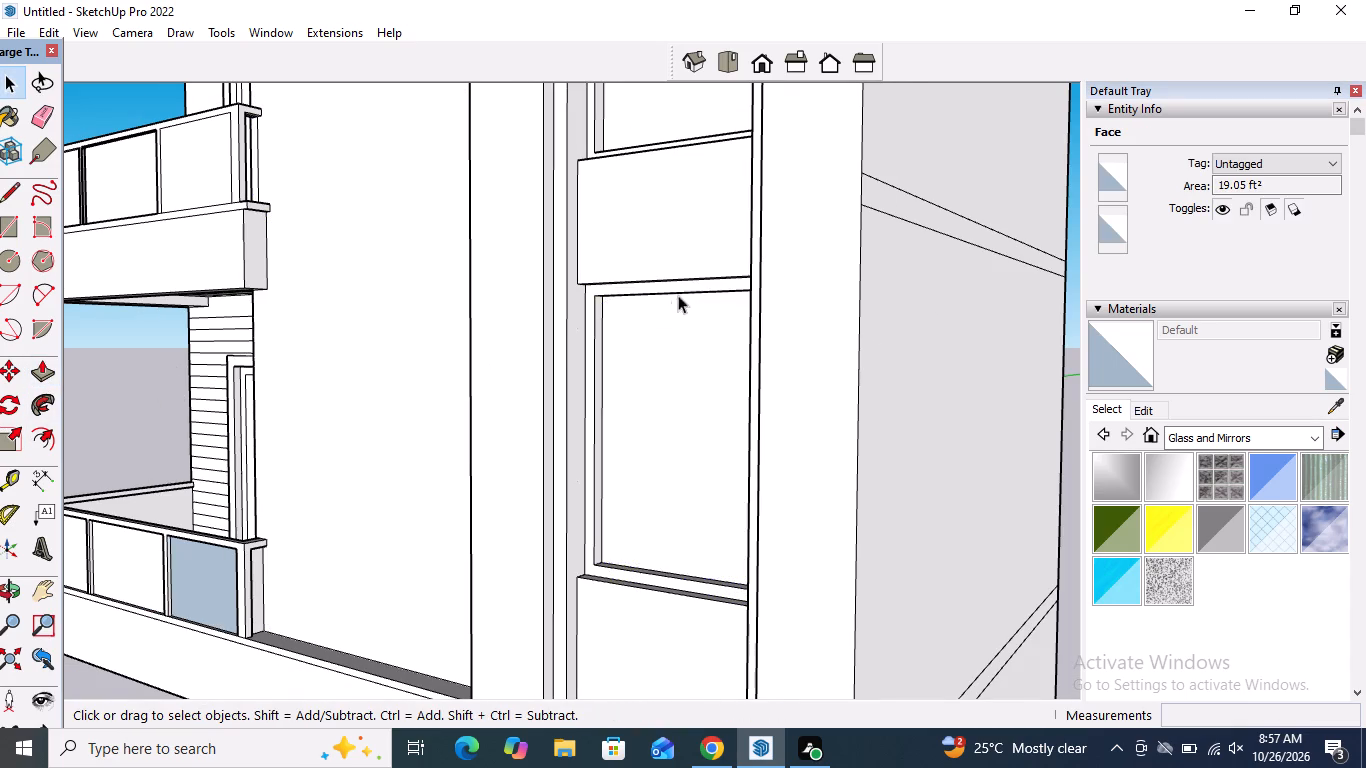
# Draw a rectangle about 5' 10" by 6' 2" on the wide wall beside the upper balcony, against the projecting band.
pyautogui.scroll(-12, 693, 284)
pyautogui.moveTo(656, 404); pyautogui.dragTo(866, 415, button='middle')
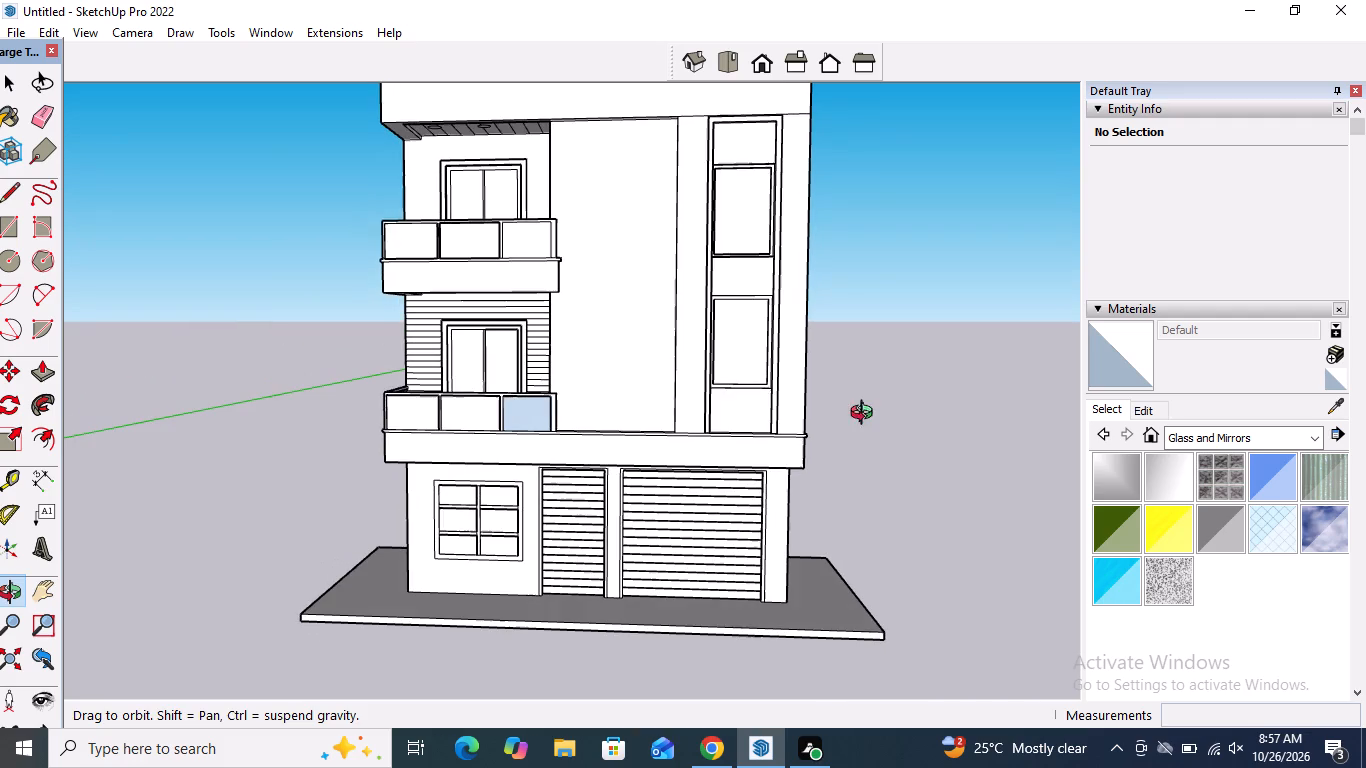
pyautogui.moveTo(866, 415); pyautogui.dragTo(865, 415, button='middle')
pyautogui.scroll(-2, 867, 417)
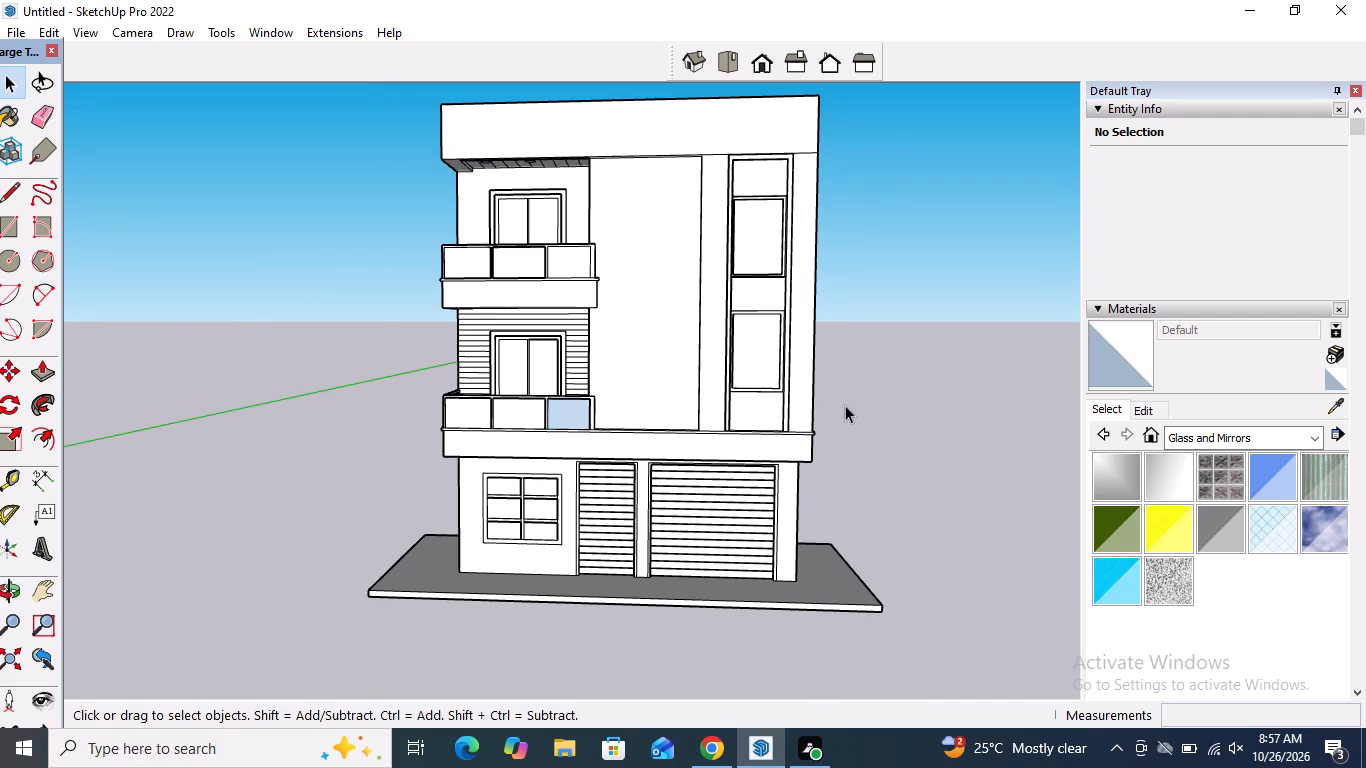
pyautogui.scroll(1, 632, 180)
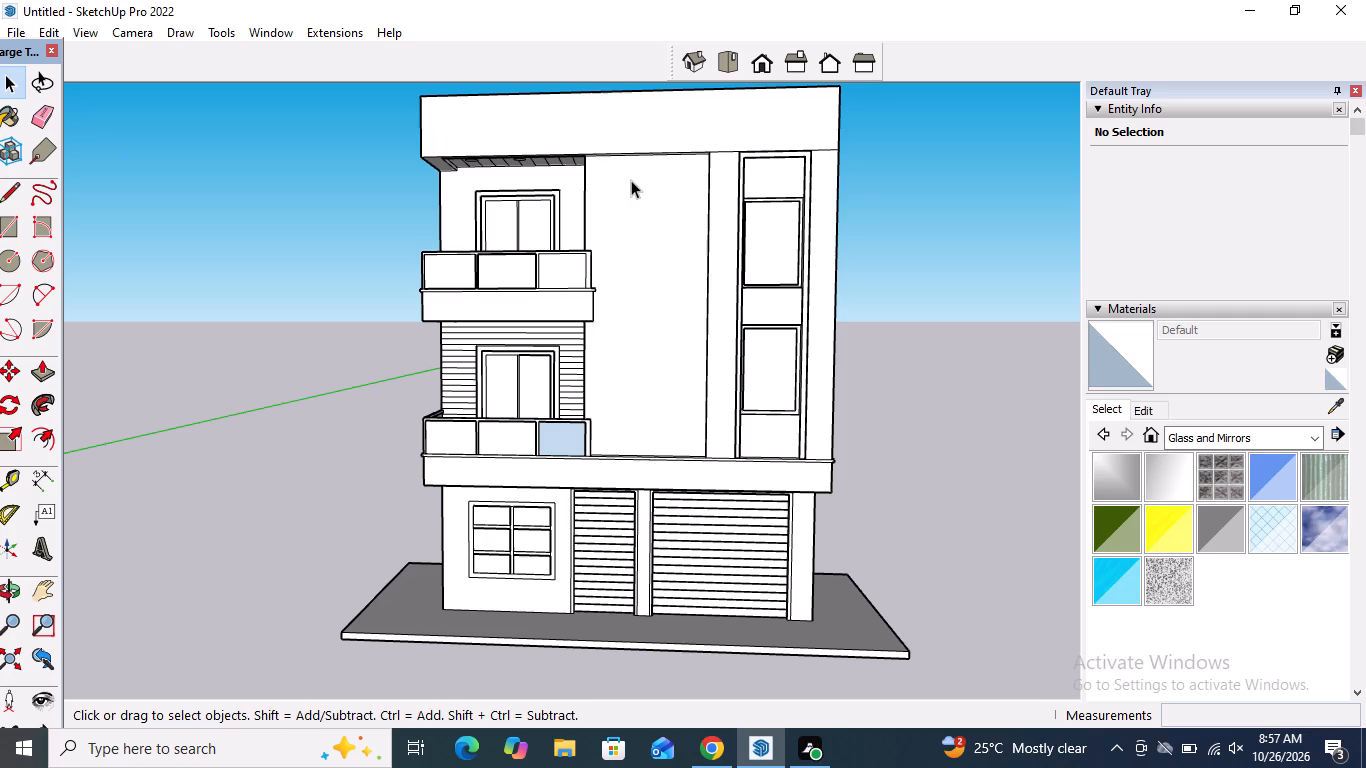
pyautogui.click(3, 220)
pyautogui.scroll(4, 587, 230)
pyautogui.scroll(1, 674, 216)
pyautogui.moveTo(674, 213); pyautogui.dragTo(834, 240, button='middle')
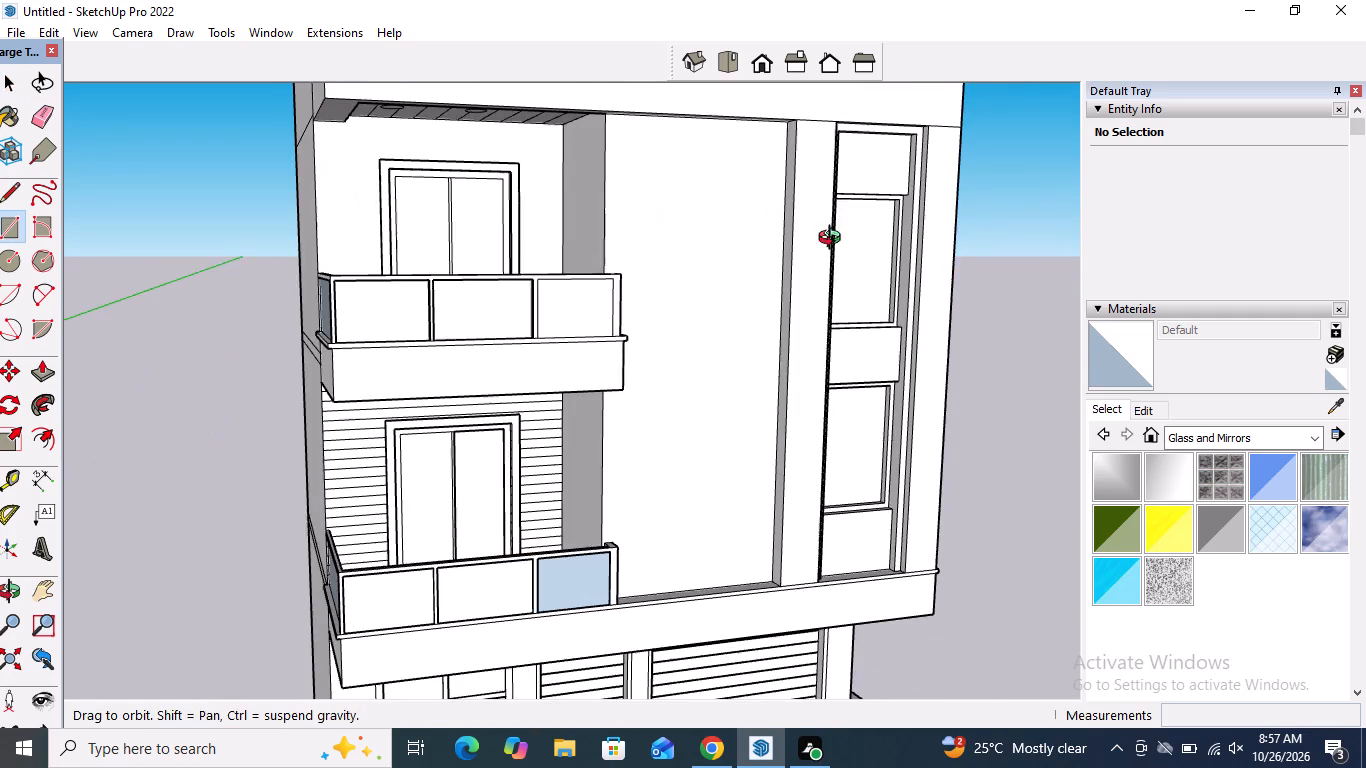
pyautogui.moveTo(834, 240); pyautogui.dragTo(839, 241, button='middle')
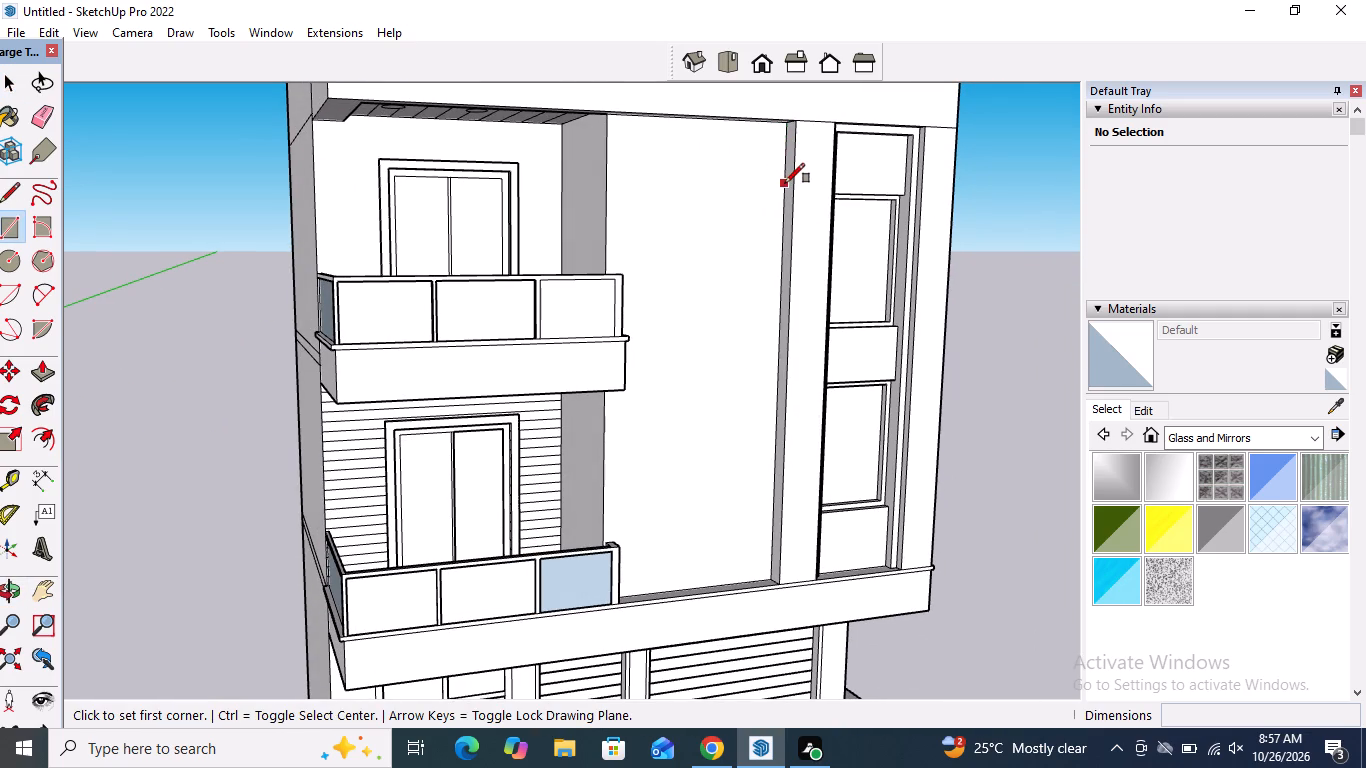
pyautogui.click(787, 172)
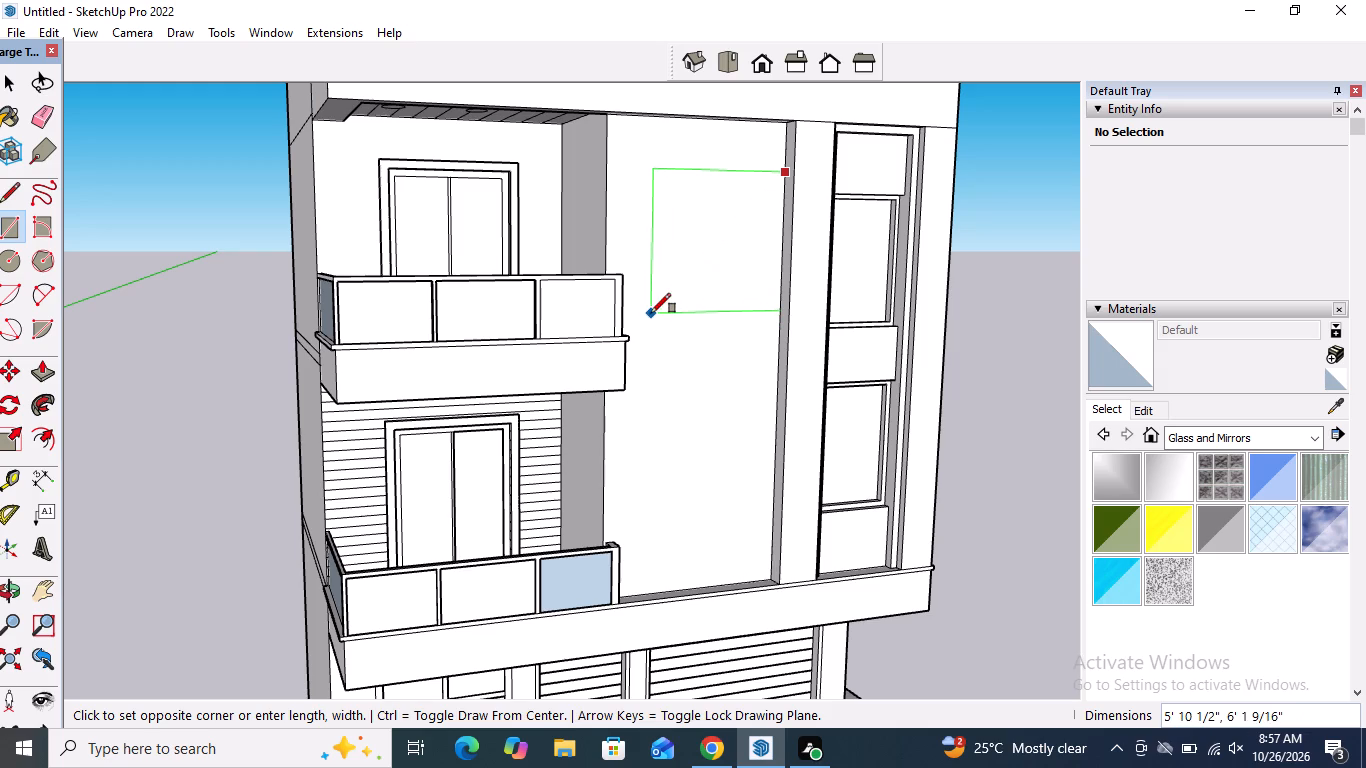
pyautogui.click(650, 313)
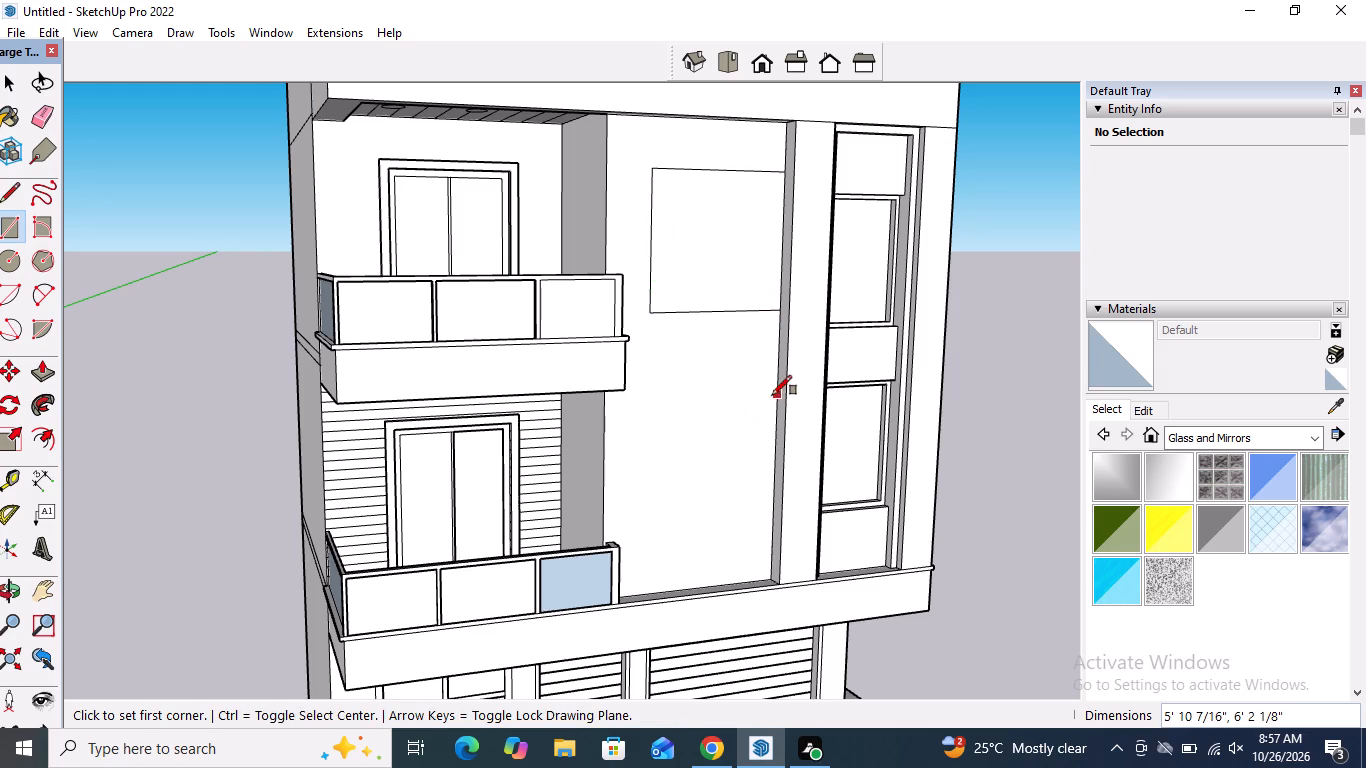
# Draw a second rectangle, about 6' 3" square, on the same wall beside the lower balcony, against the projecting band.
pyautogui.click(772, 397)
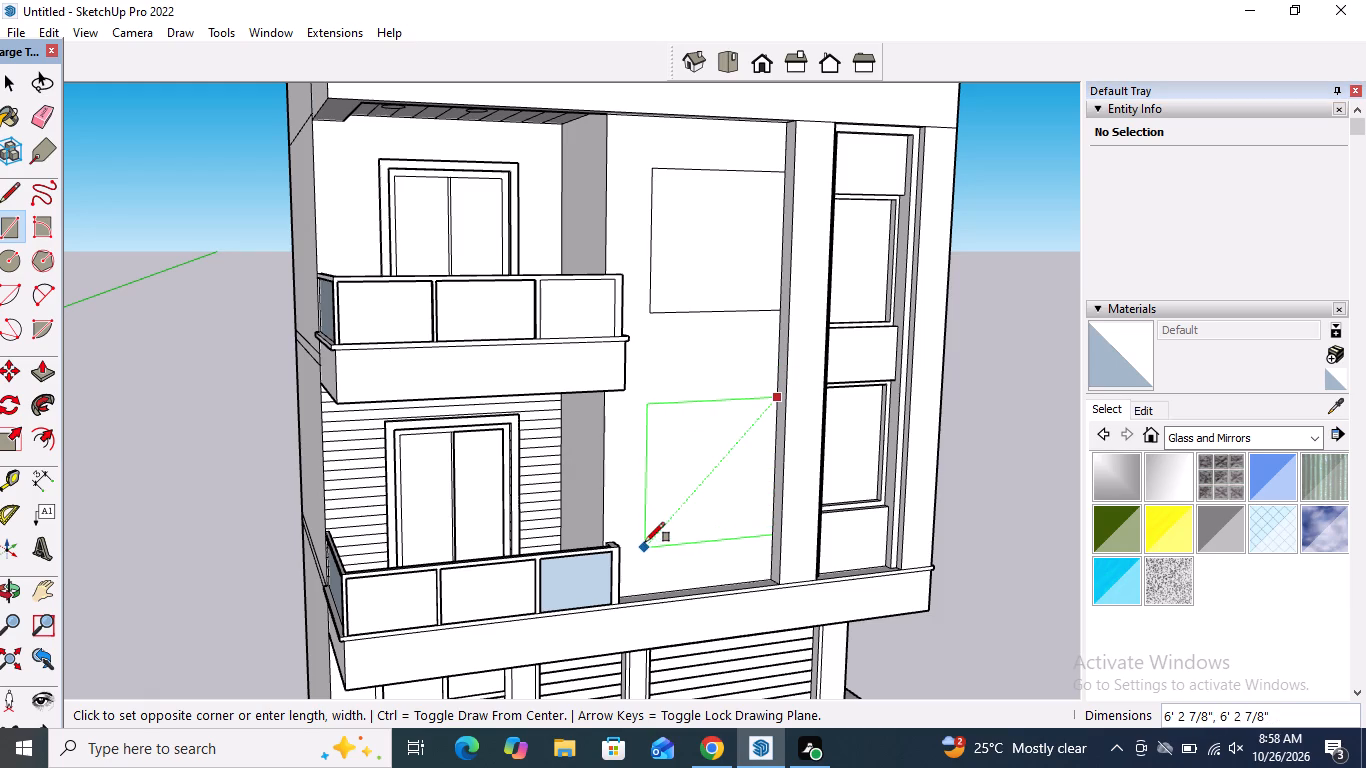
pyautogui.click(645, 542)
pyautogui.press('space')
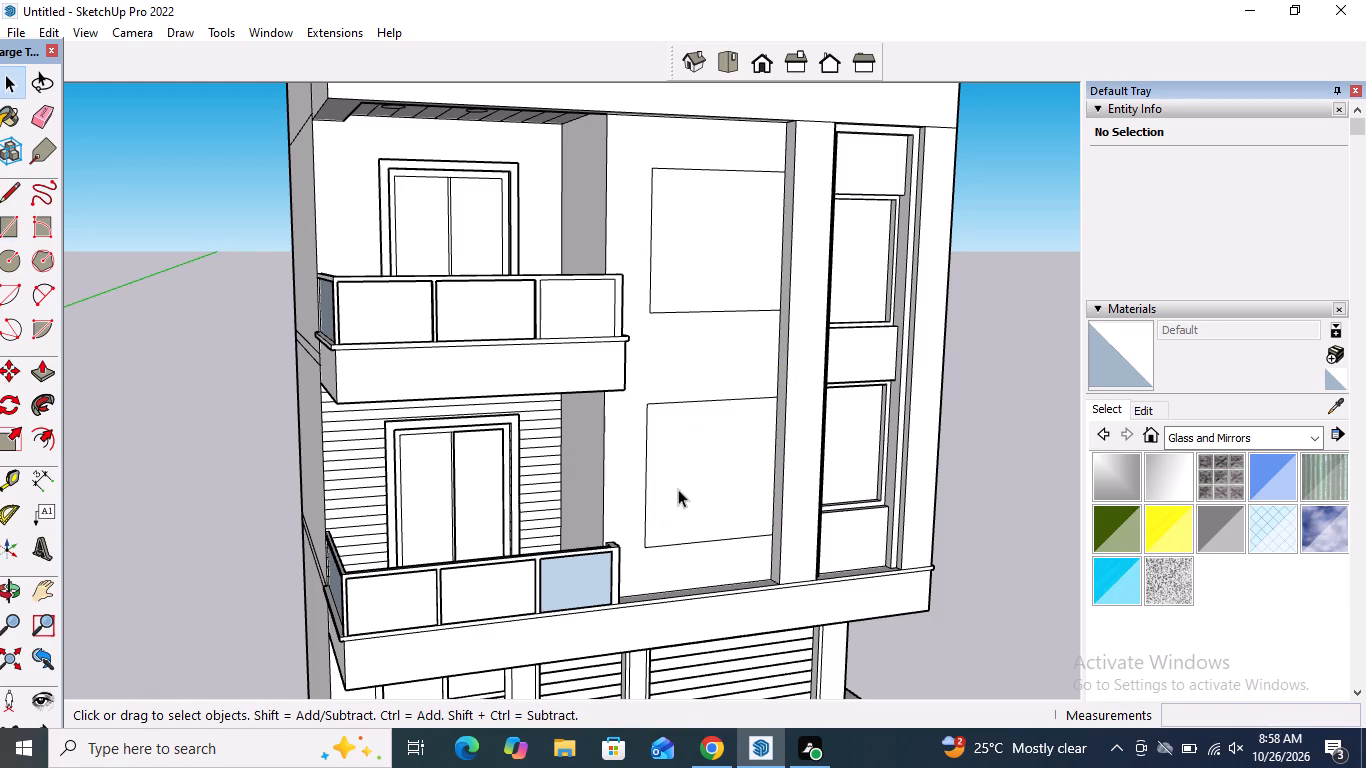
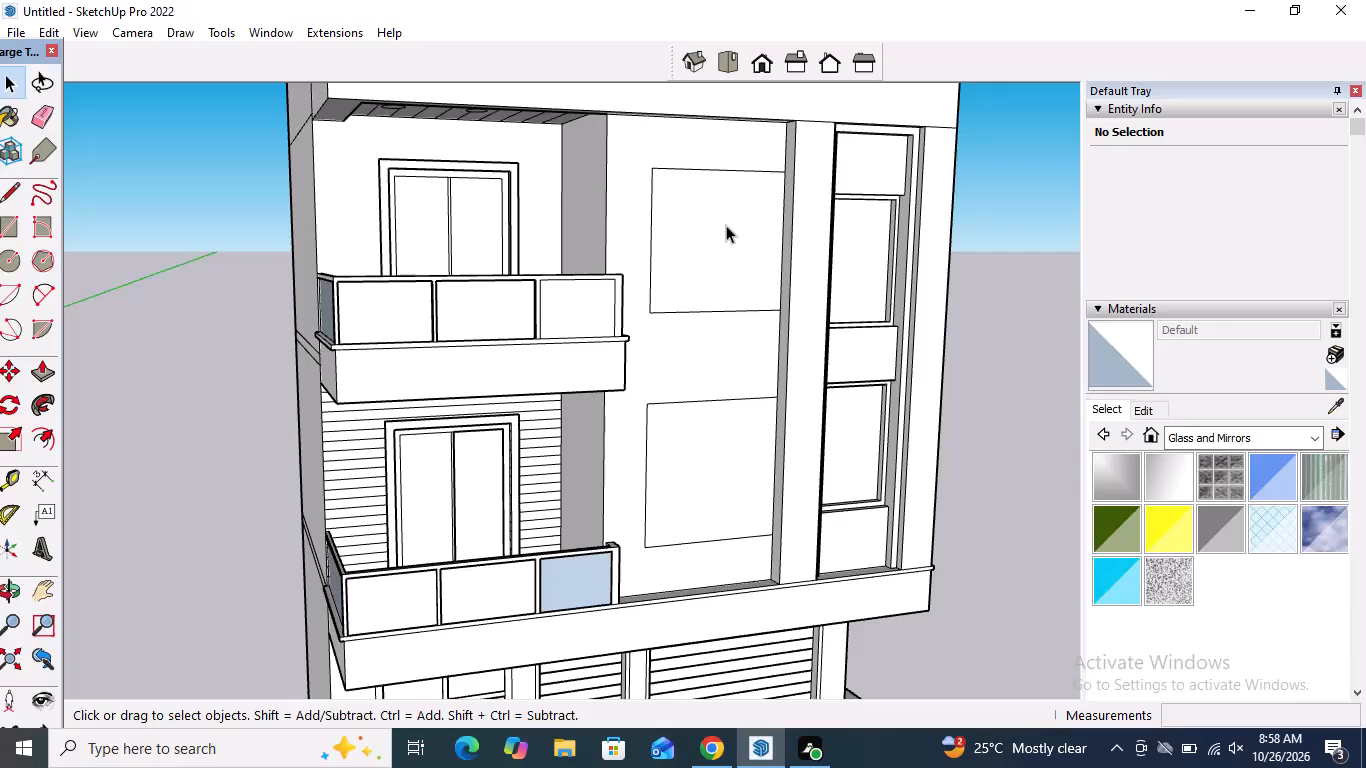
# Offset the outlines of the upper and lower window rectangles inward by the same distance to form their frames.
pyautogui.scroll(1, 726, 225)
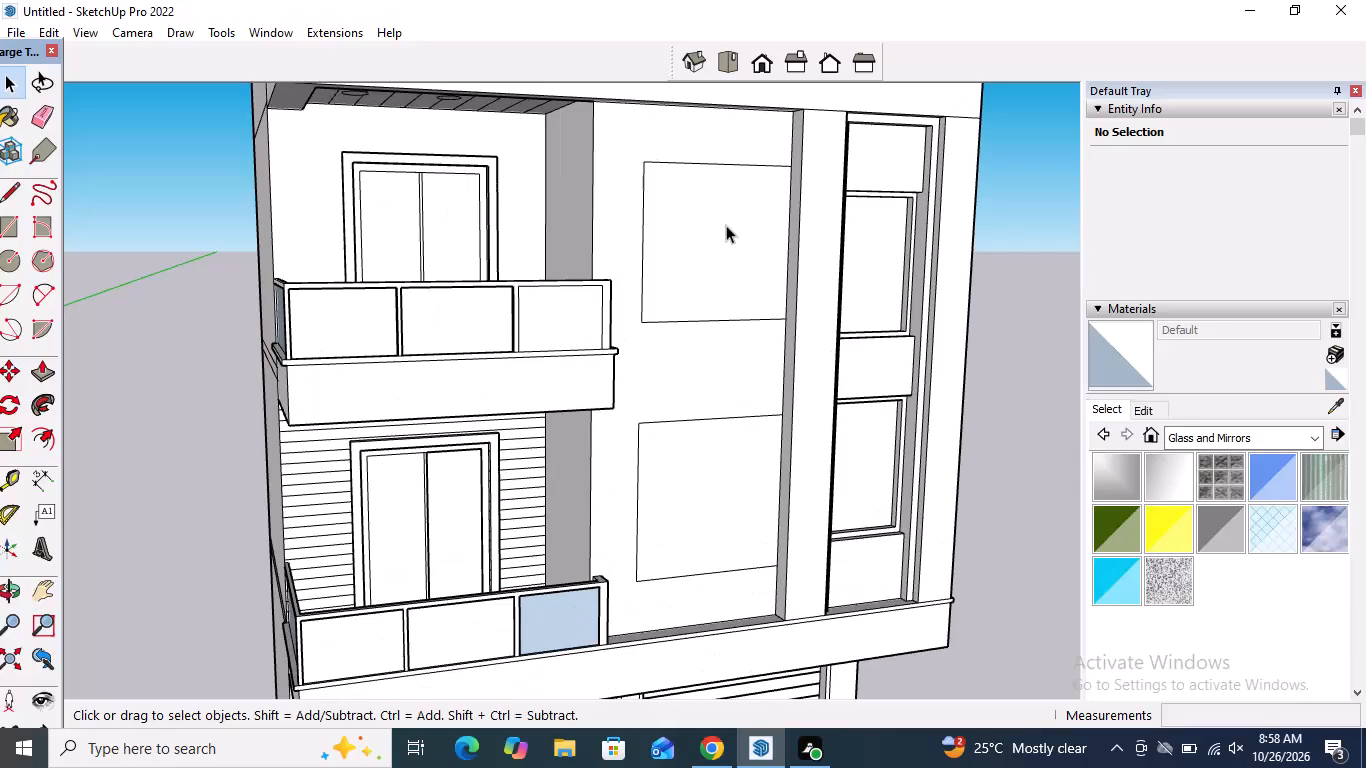
pyautogui.scroll(1, 726, 225)
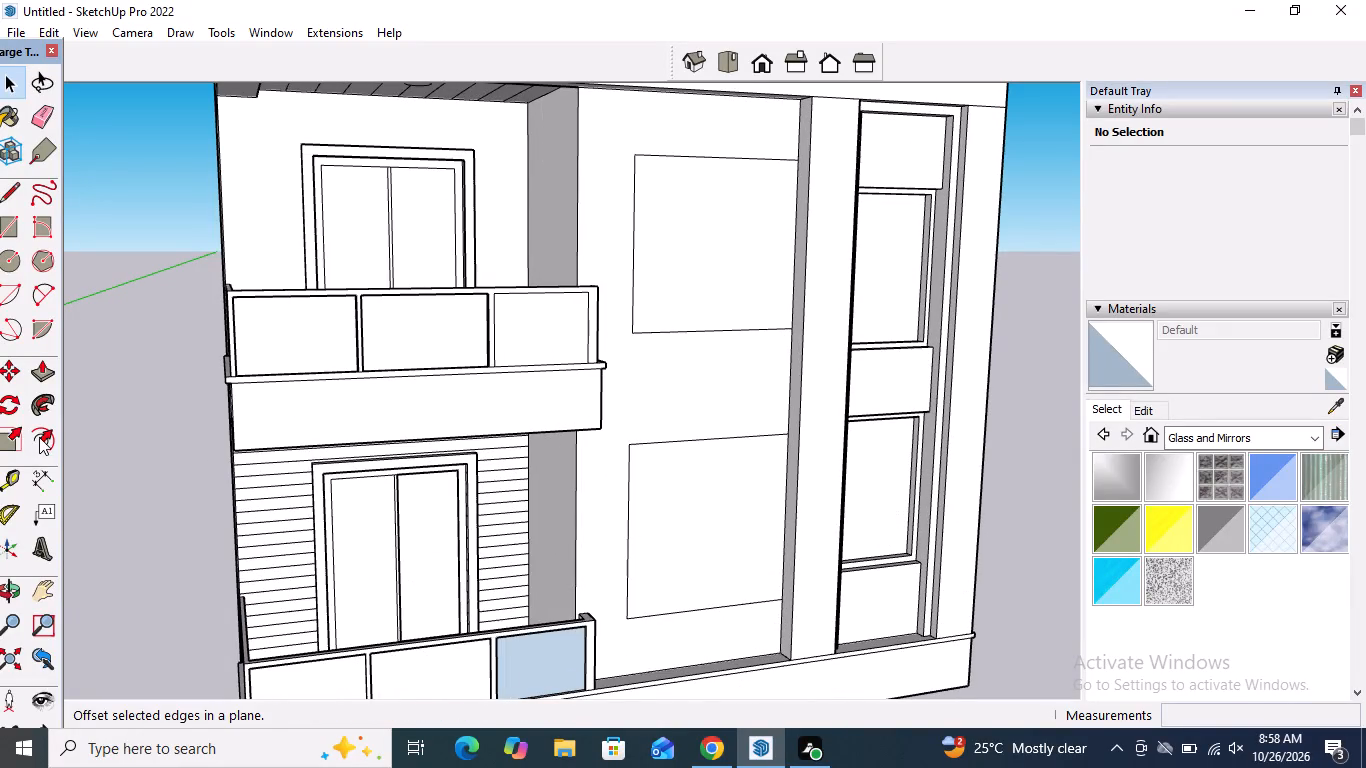
pyautogui.click(40, 435)
pyautogui.click(692, 245)
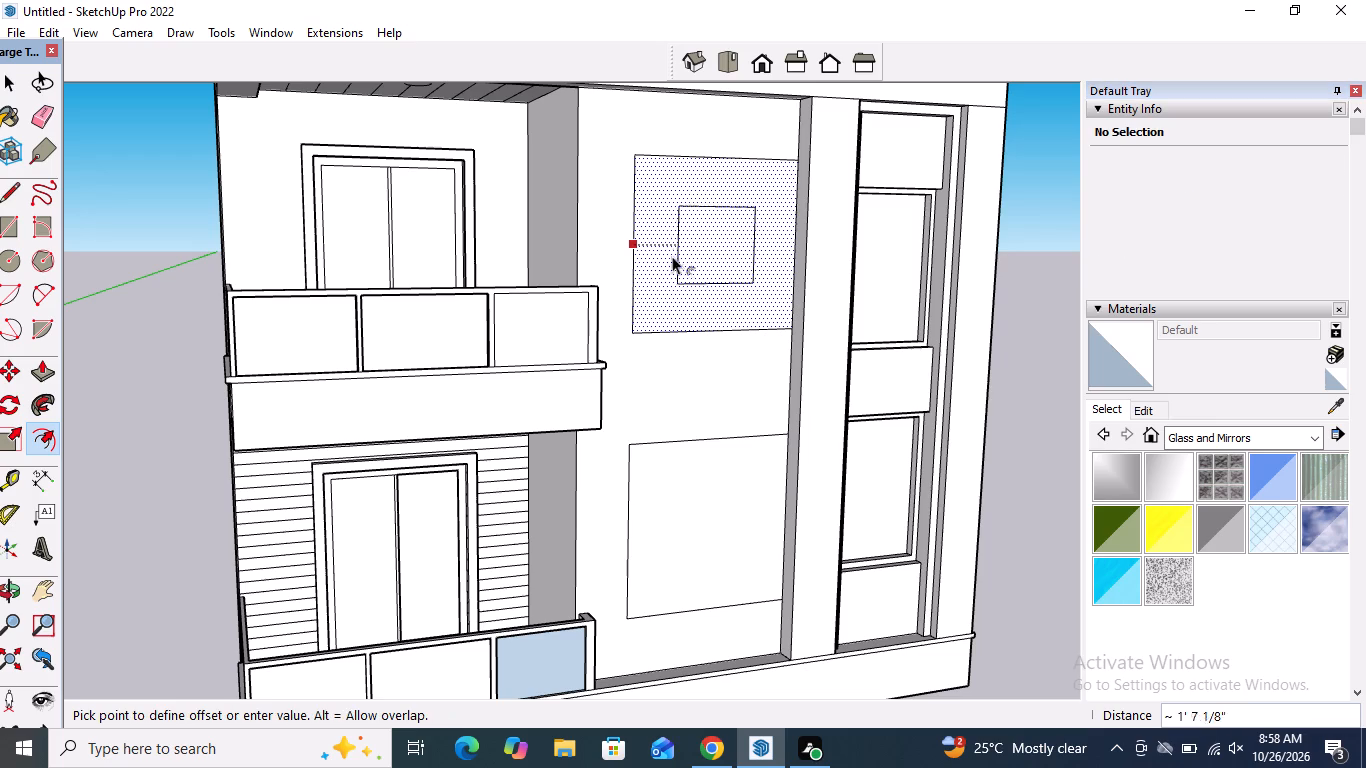
pyautogui.click(650, 267)
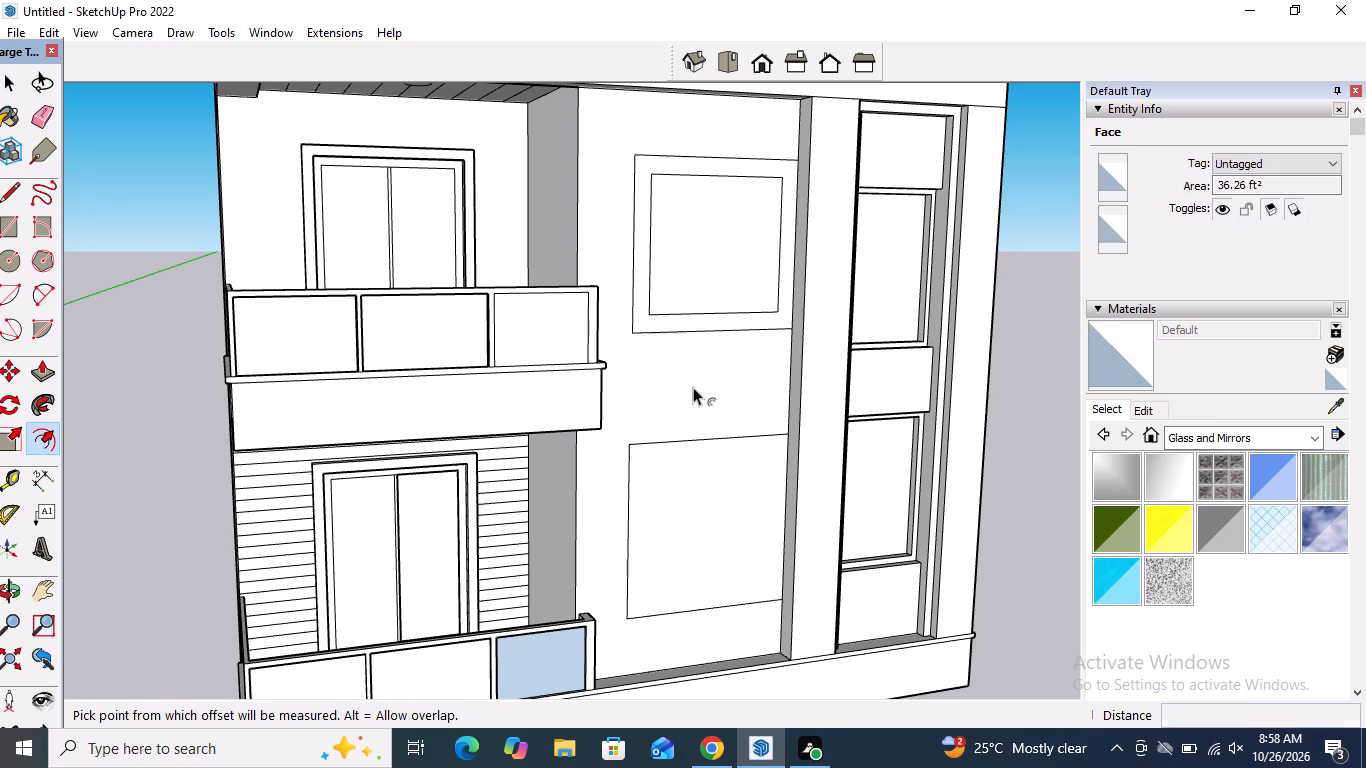
pyautogui.doubleClick(711, 514)
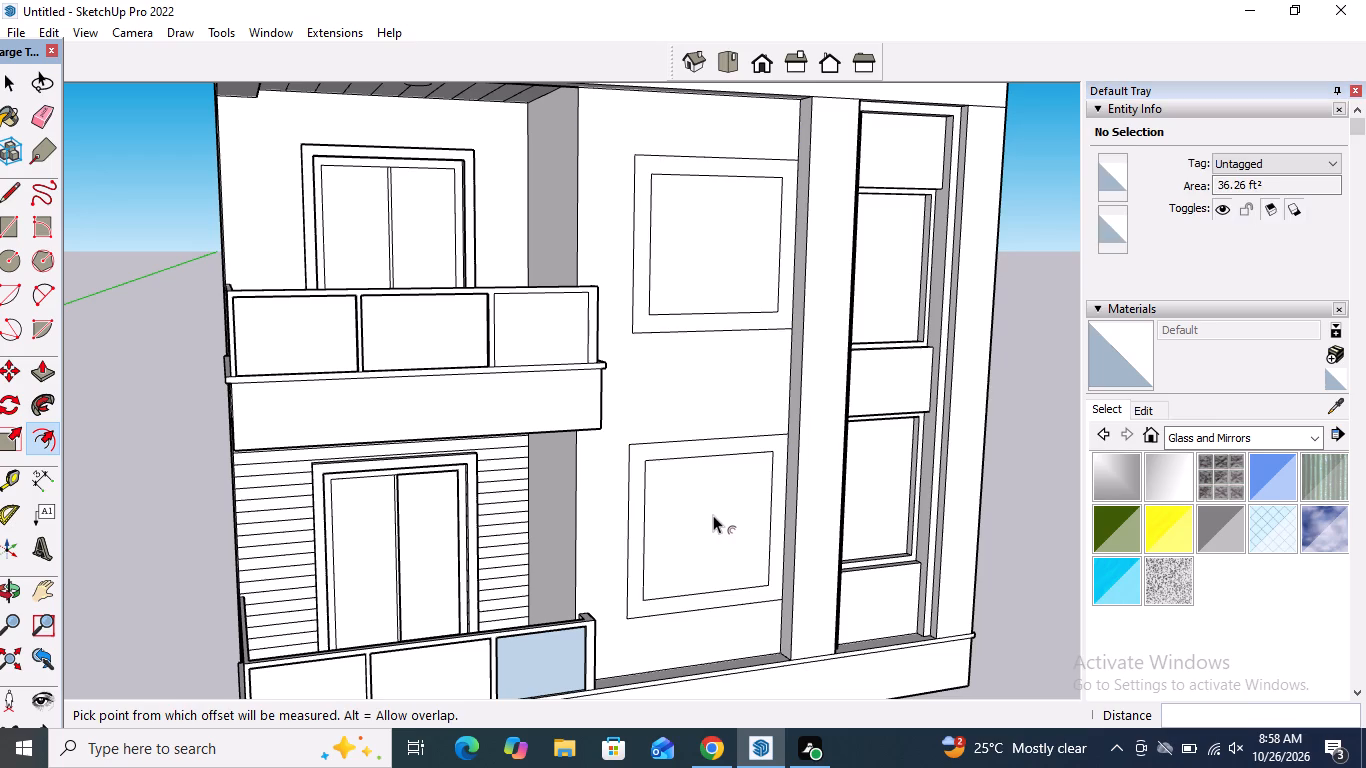
# Recess the inner faces of the upper and lower windows about 3 5/16" with Push/Pull.
pyautogui.moveTo(707, 508); pyautogui.dragTo(470, 446, button='middle')
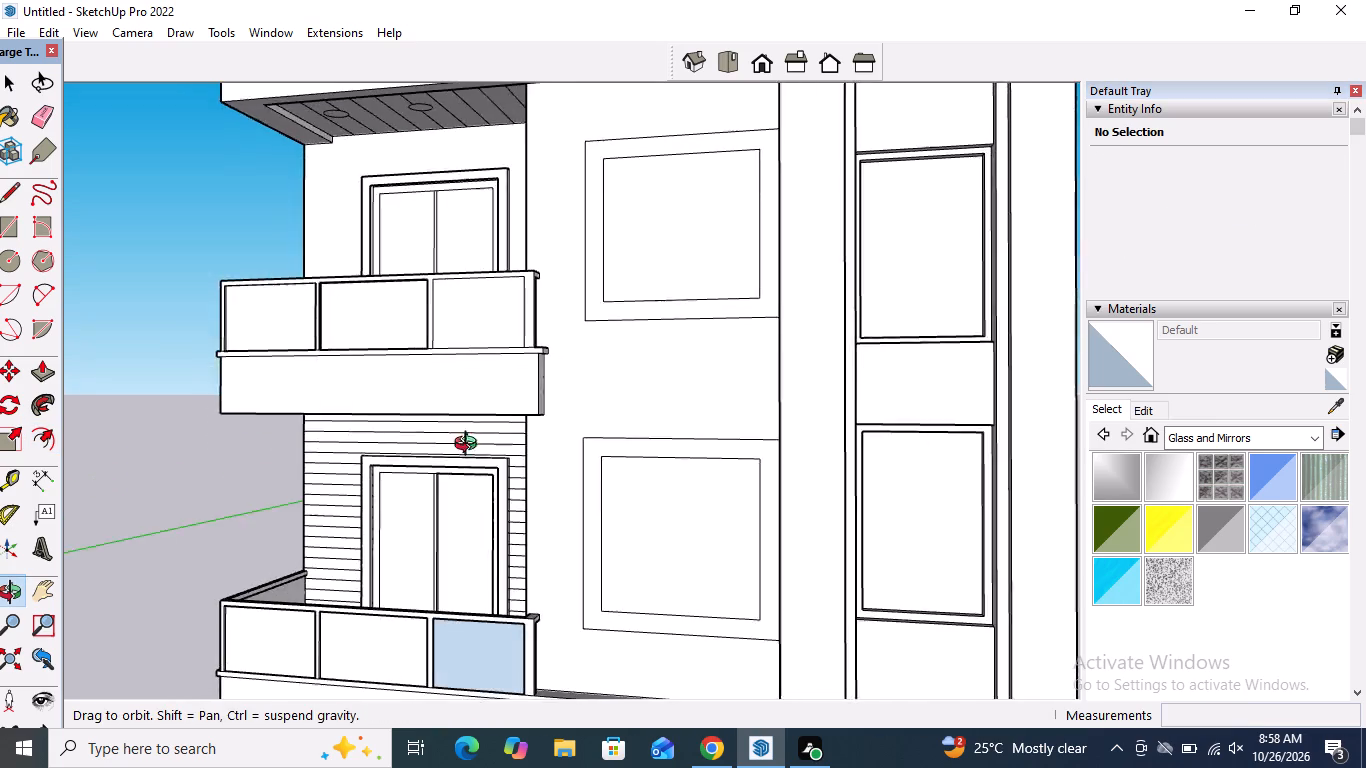
pyautogui.moveTo(470, 446); pyautogui.dragTo(336, 438, button='middle')
pyautogui.click(41, 376)
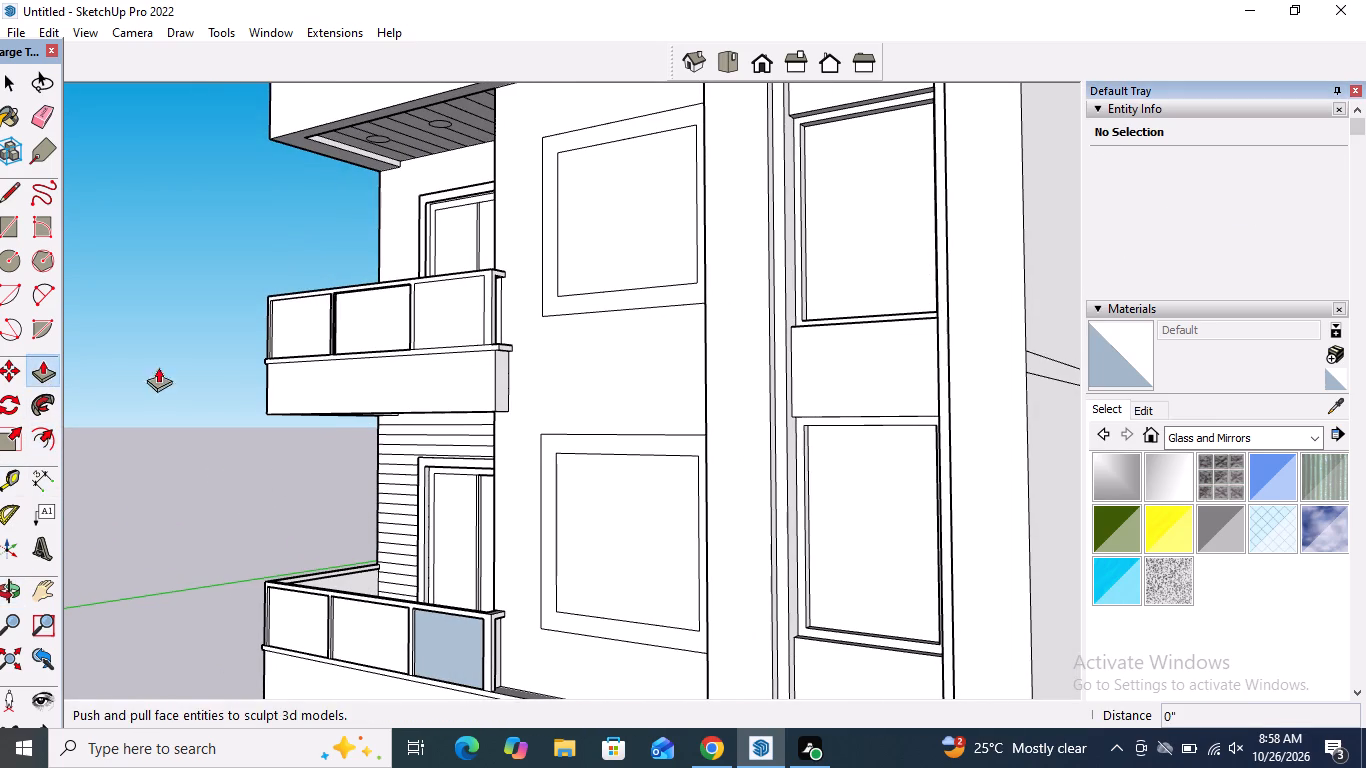
pyautogui.moveTo(570, 243); pyautogui.dragTo(589, 351, button='middle')
pyautogui.click(604, 324)
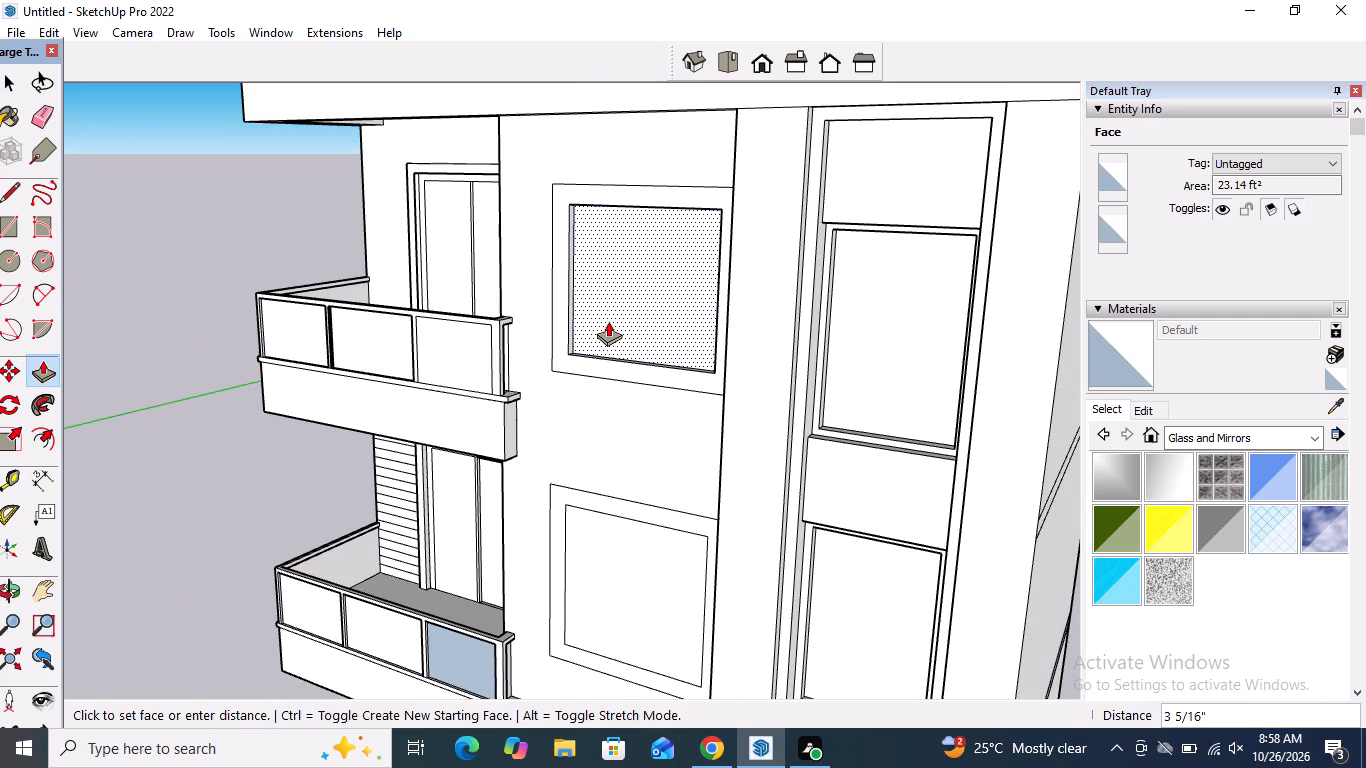
pyautogui.click(608, 321)
pyautogui.doubleClick(628, 589)
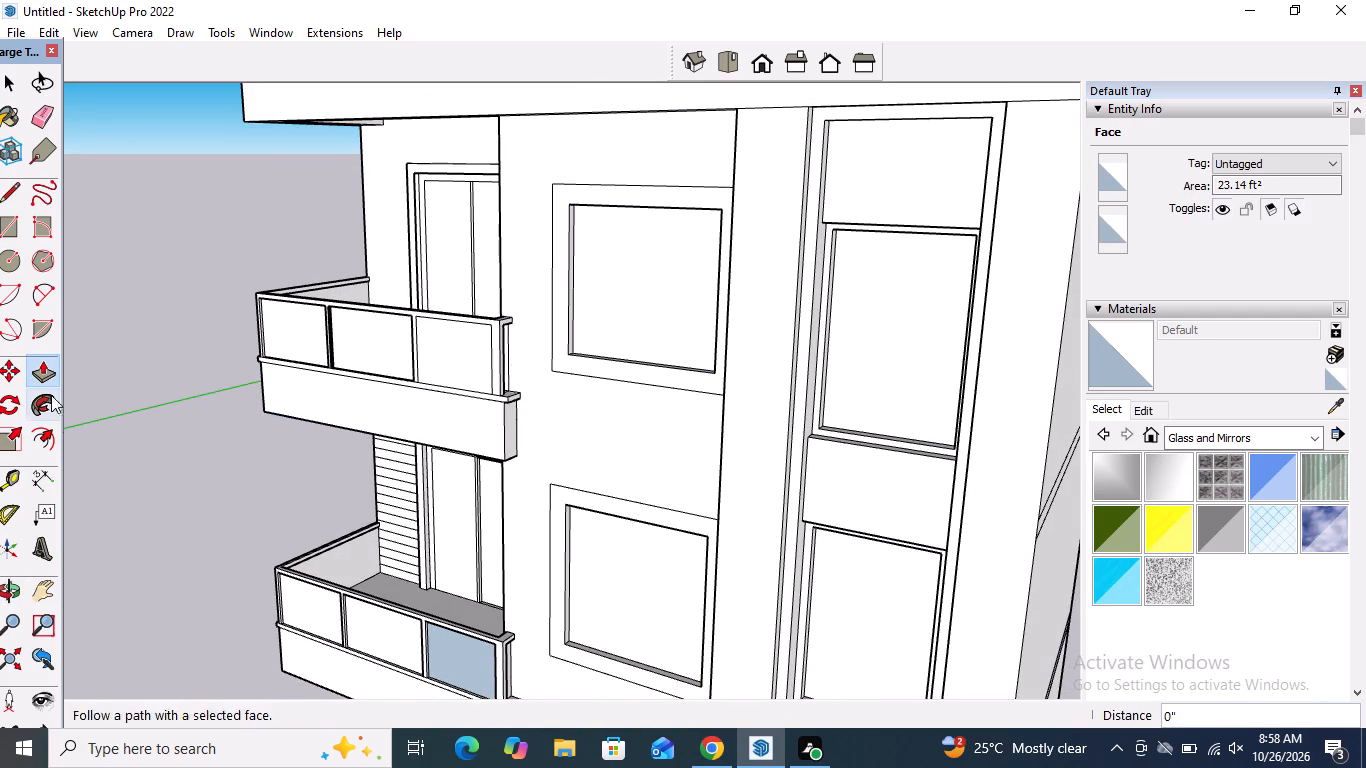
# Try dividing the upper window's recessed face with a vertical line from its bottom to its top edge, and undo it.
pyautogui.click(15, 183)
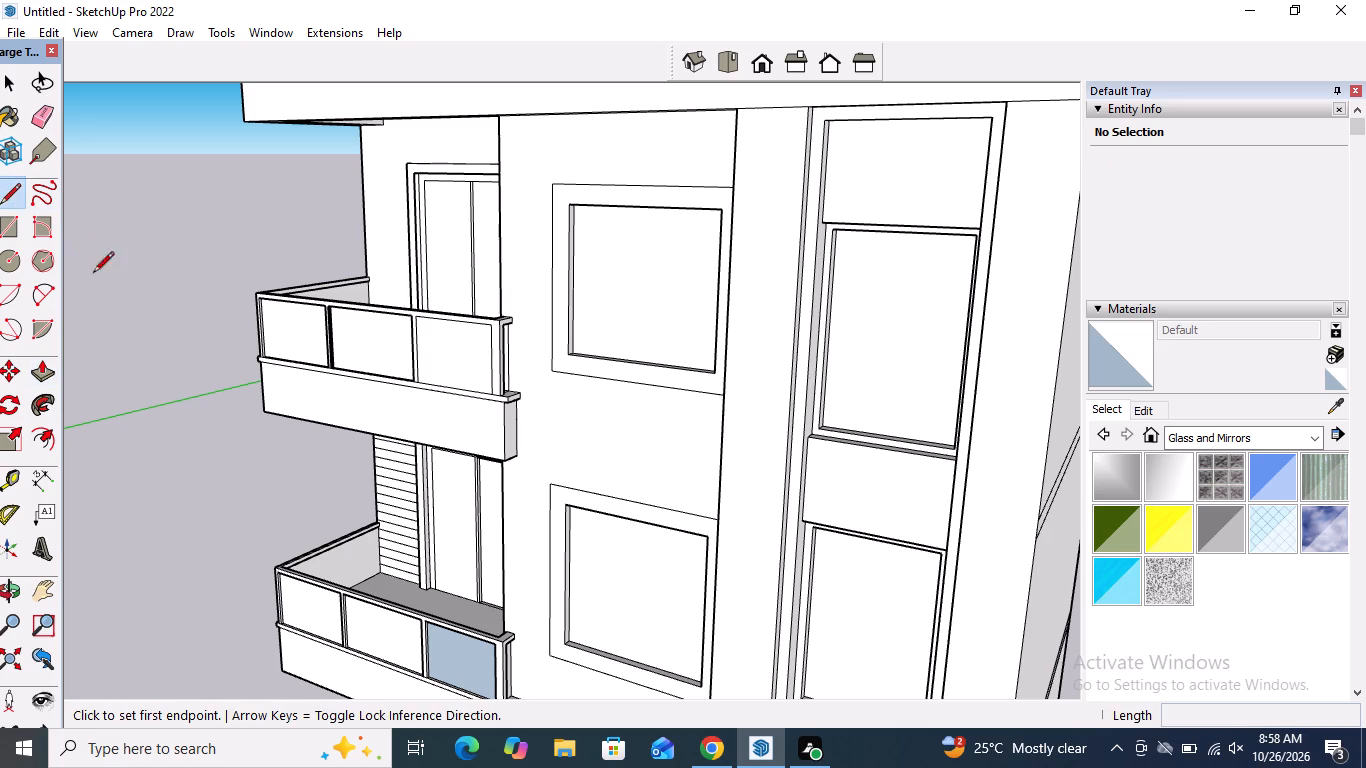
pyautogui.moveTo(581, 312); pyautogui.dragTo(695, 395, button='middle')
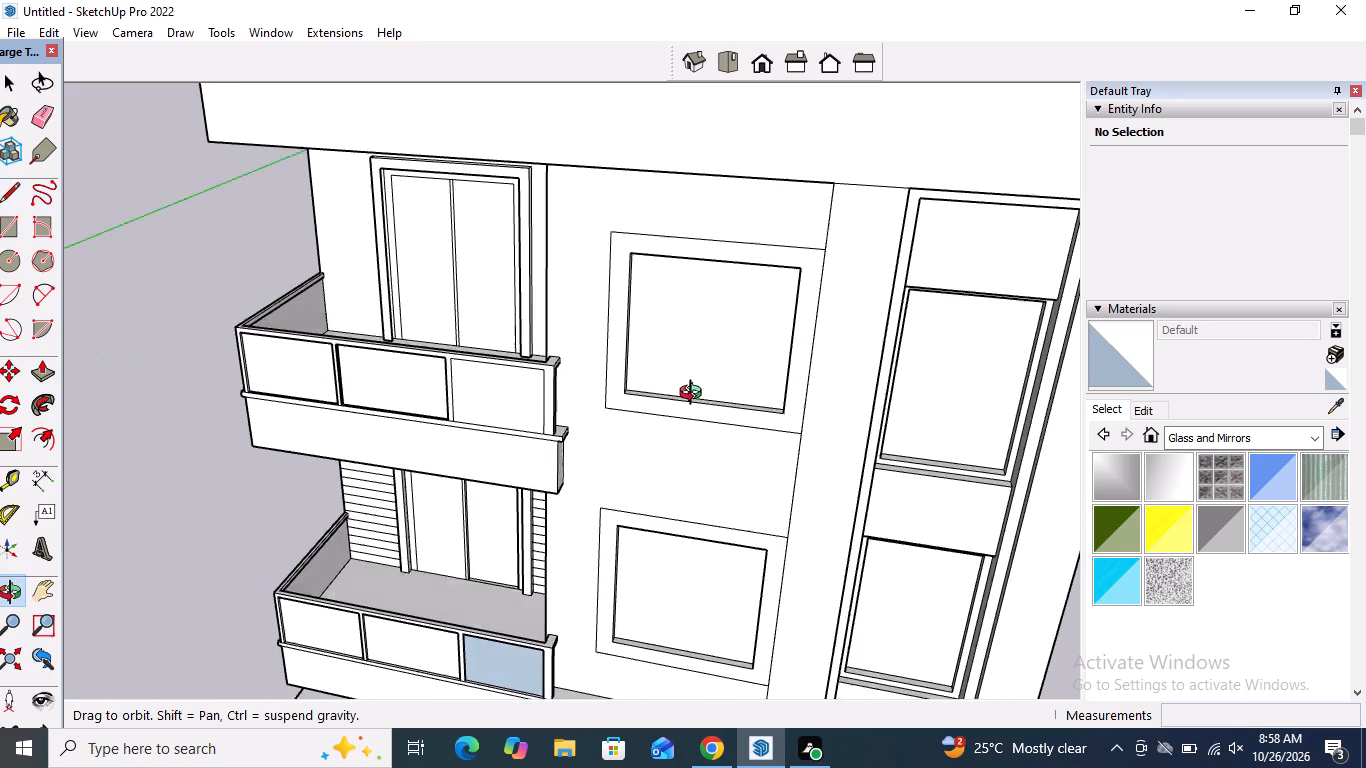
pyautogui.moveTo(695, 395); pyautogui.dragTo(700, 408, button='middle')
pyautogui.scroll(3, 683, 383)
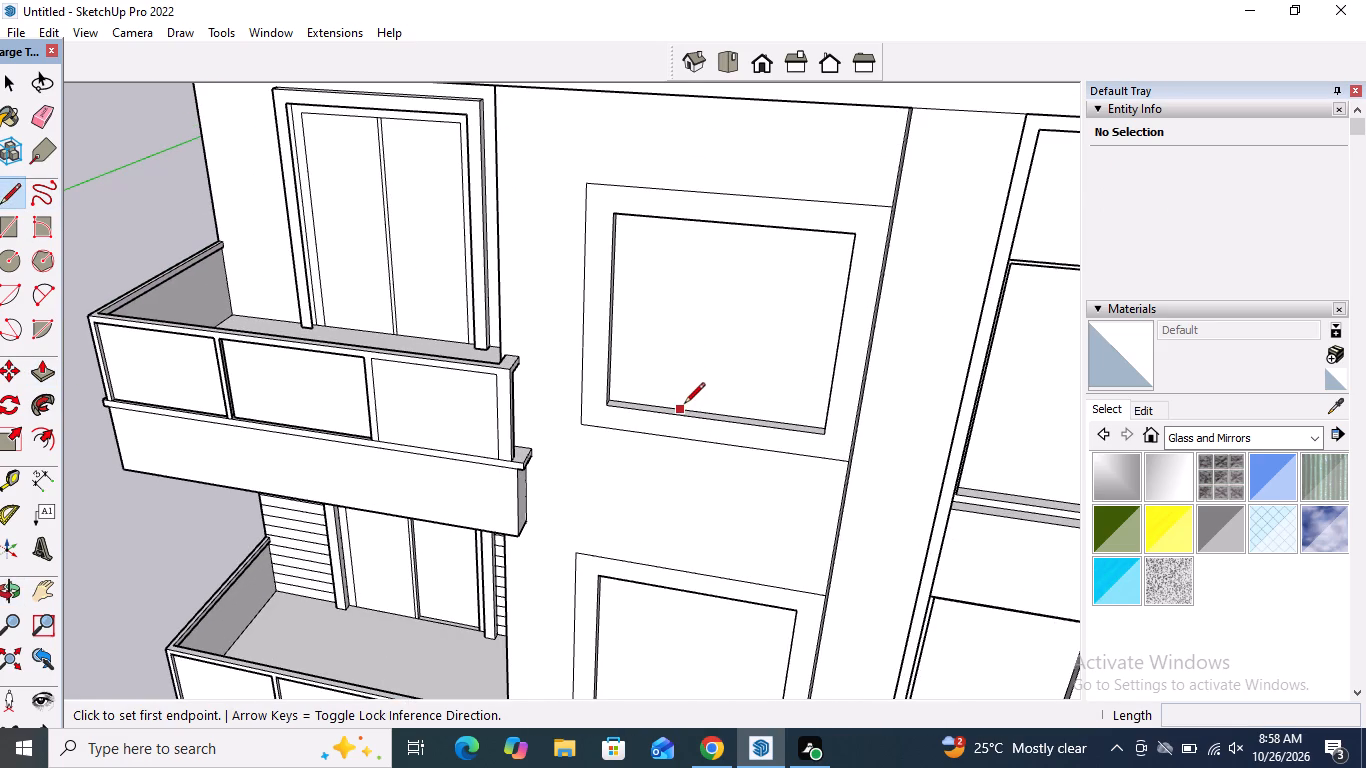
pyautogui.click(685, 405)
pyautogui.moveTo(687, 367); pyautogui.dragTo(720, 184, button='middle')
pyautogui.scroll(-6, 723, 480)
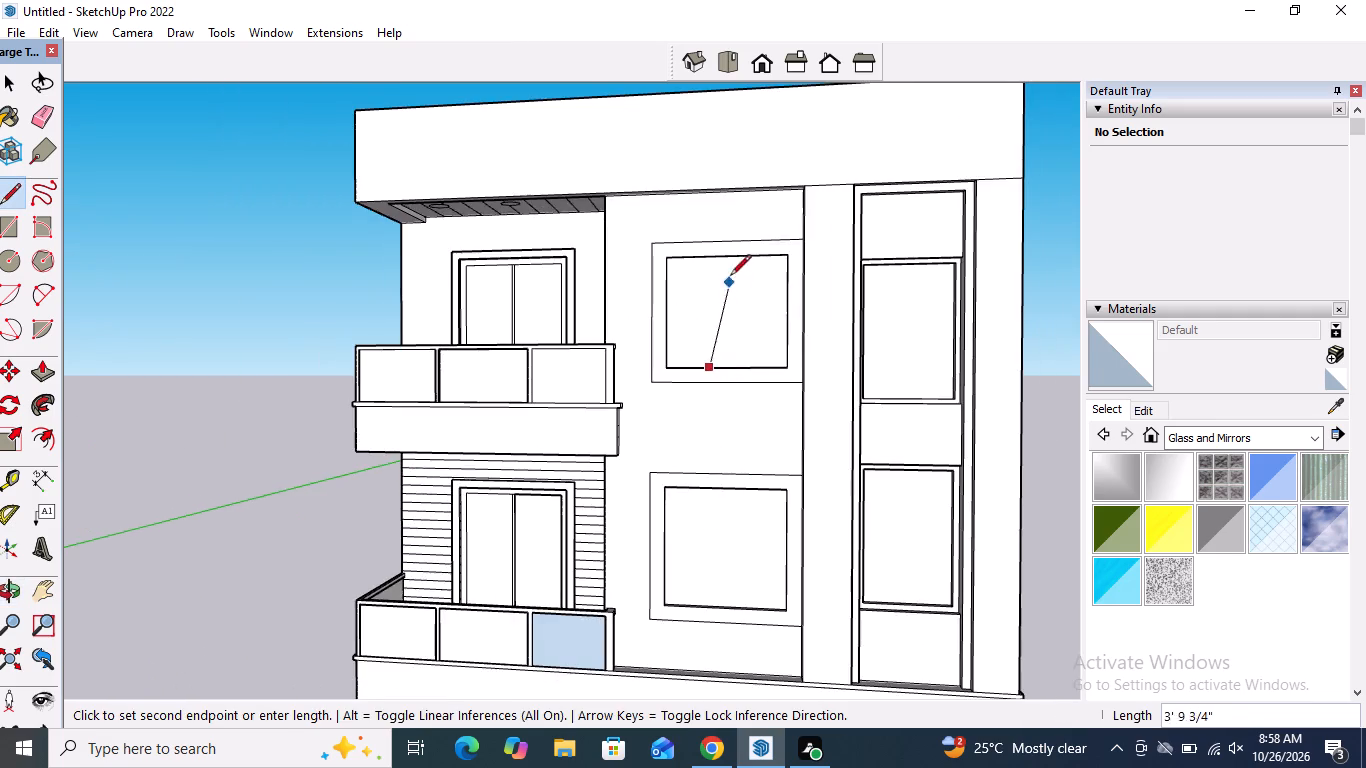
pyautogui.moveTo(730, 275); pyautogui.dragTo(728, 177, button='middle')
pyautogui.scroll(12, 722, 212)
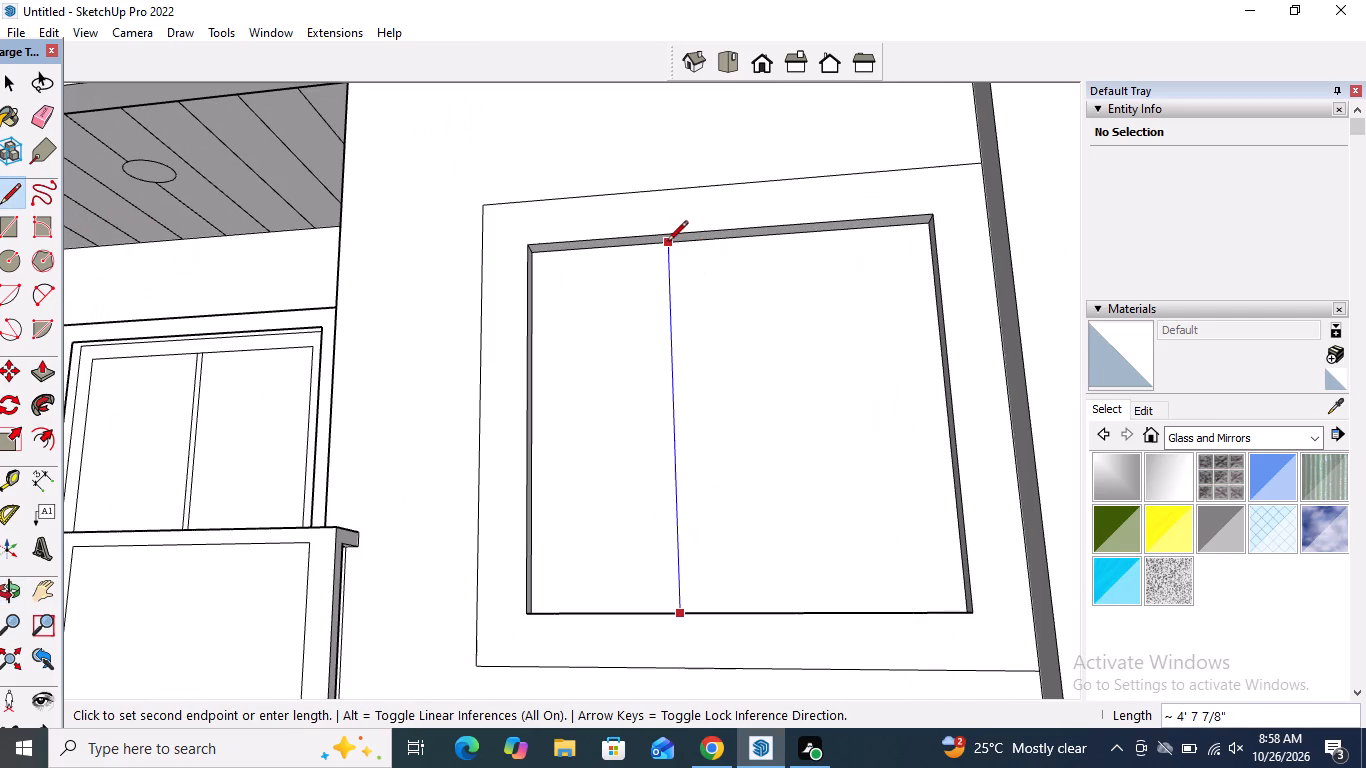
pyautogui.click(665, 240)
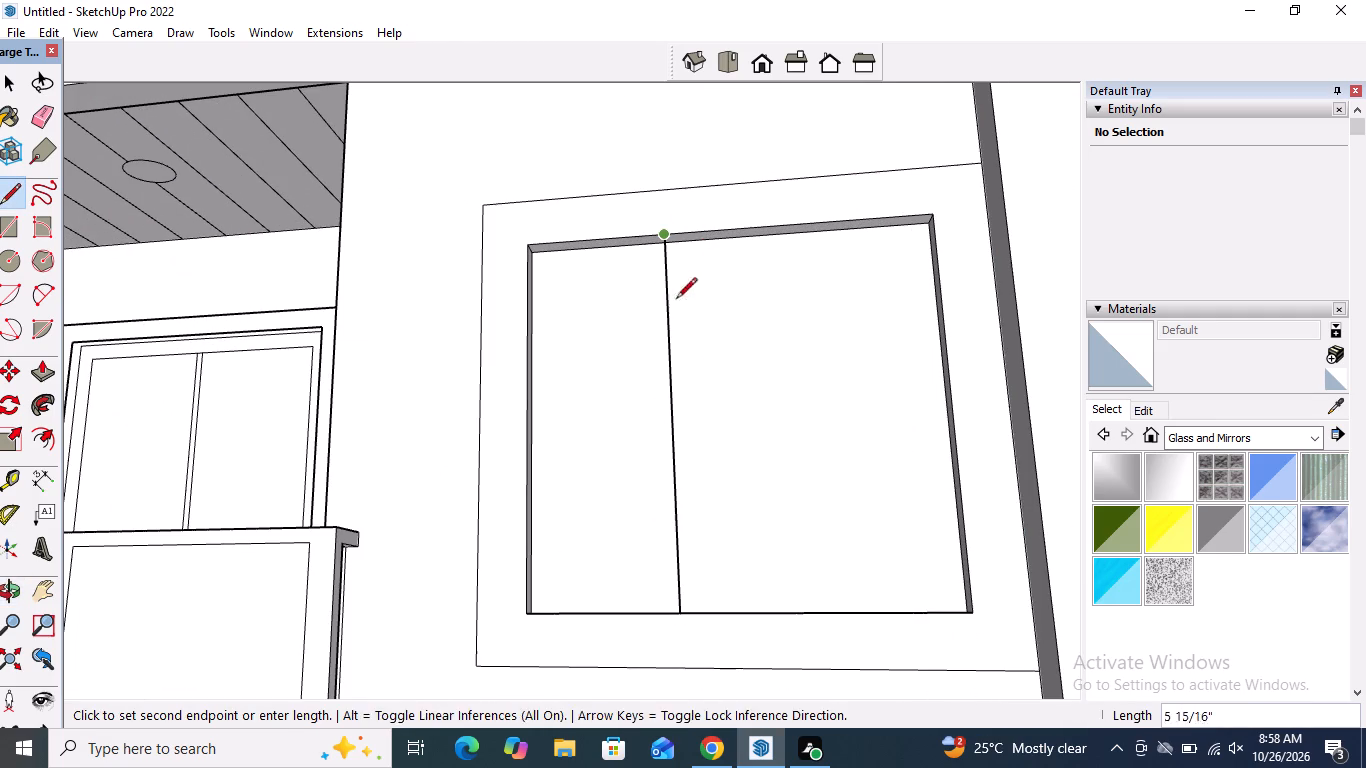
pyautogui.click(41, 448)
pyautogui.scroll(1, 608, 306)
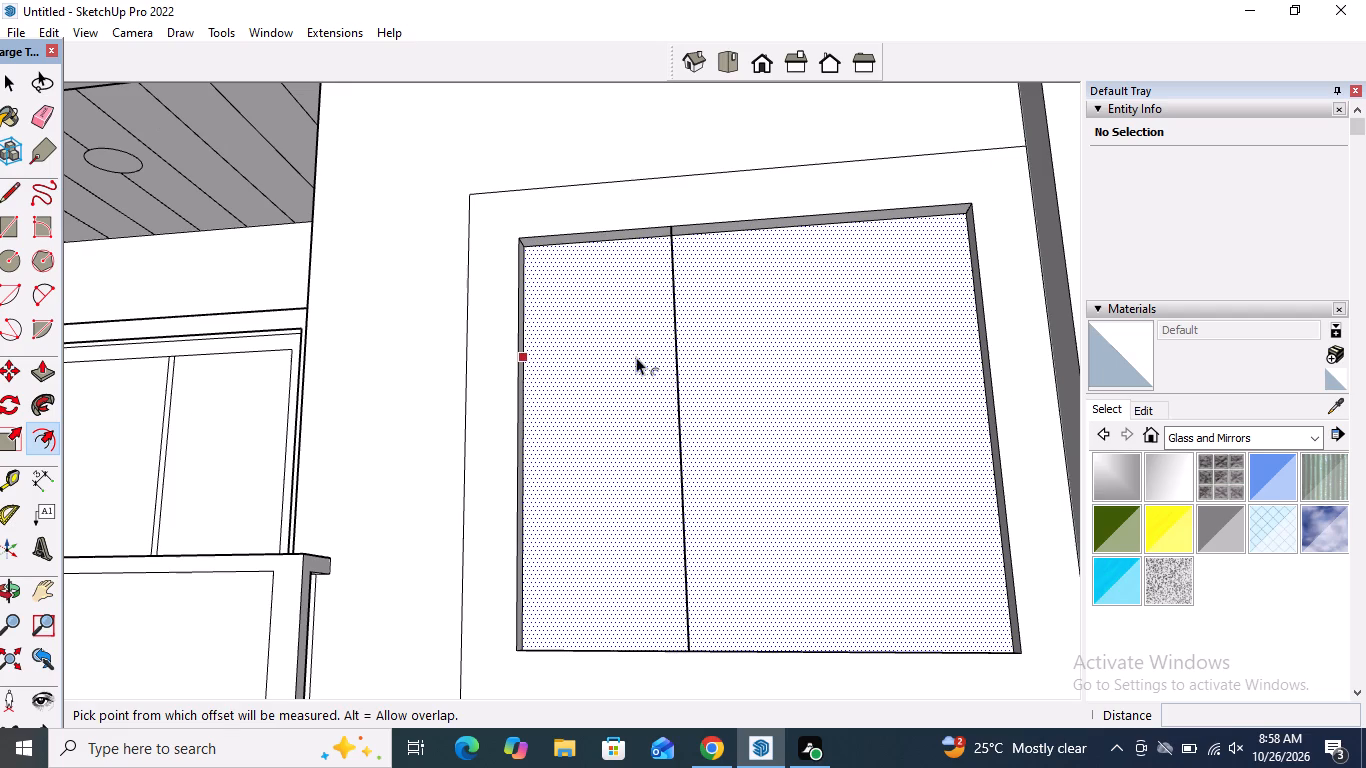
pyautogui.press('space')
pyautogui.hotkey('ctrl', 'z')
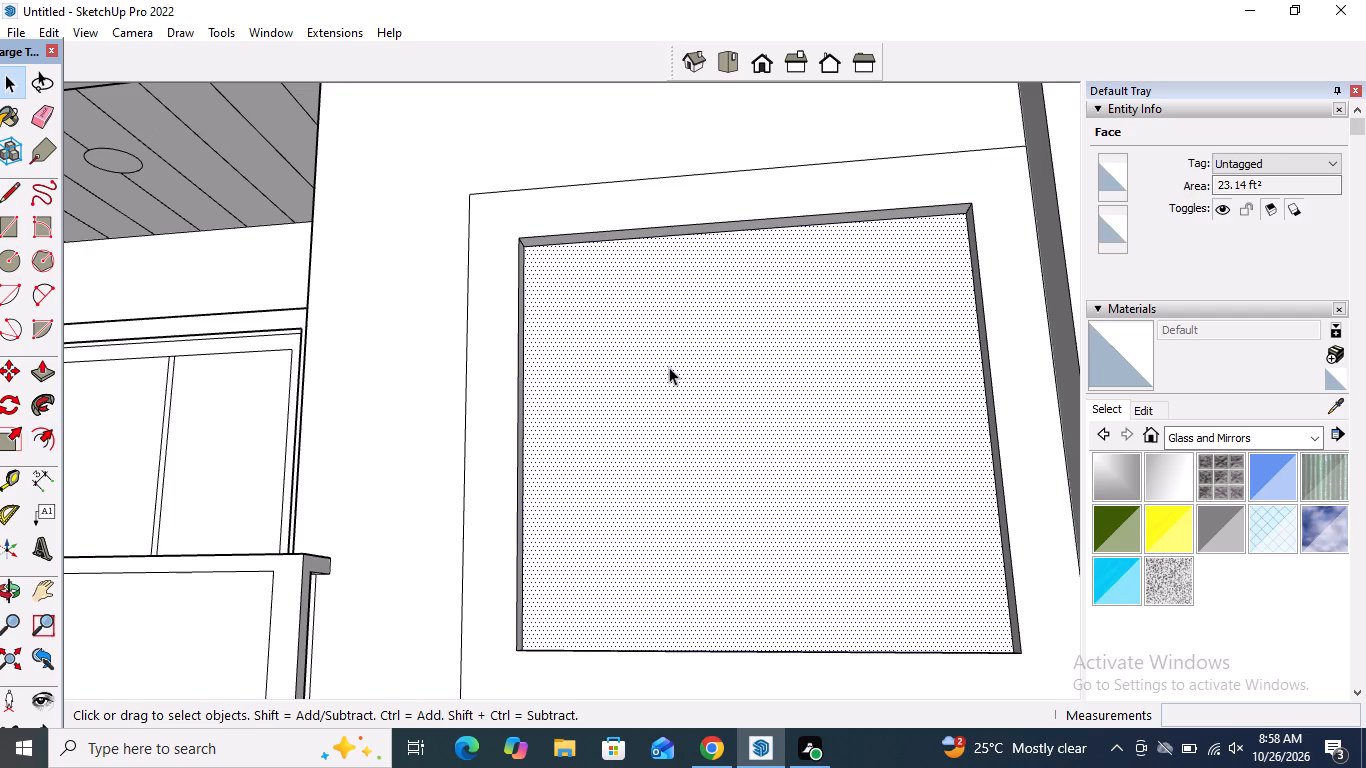
# Draw a vertical line about 4' 7 7/8" long across the upper window's recessed face, splitting off a narrow pane.
pyautogui.moveTo(669, 365); pyautogui.dragTo(608, 400, button='middle')
pyautogui.scroll(-5, 394, 403)
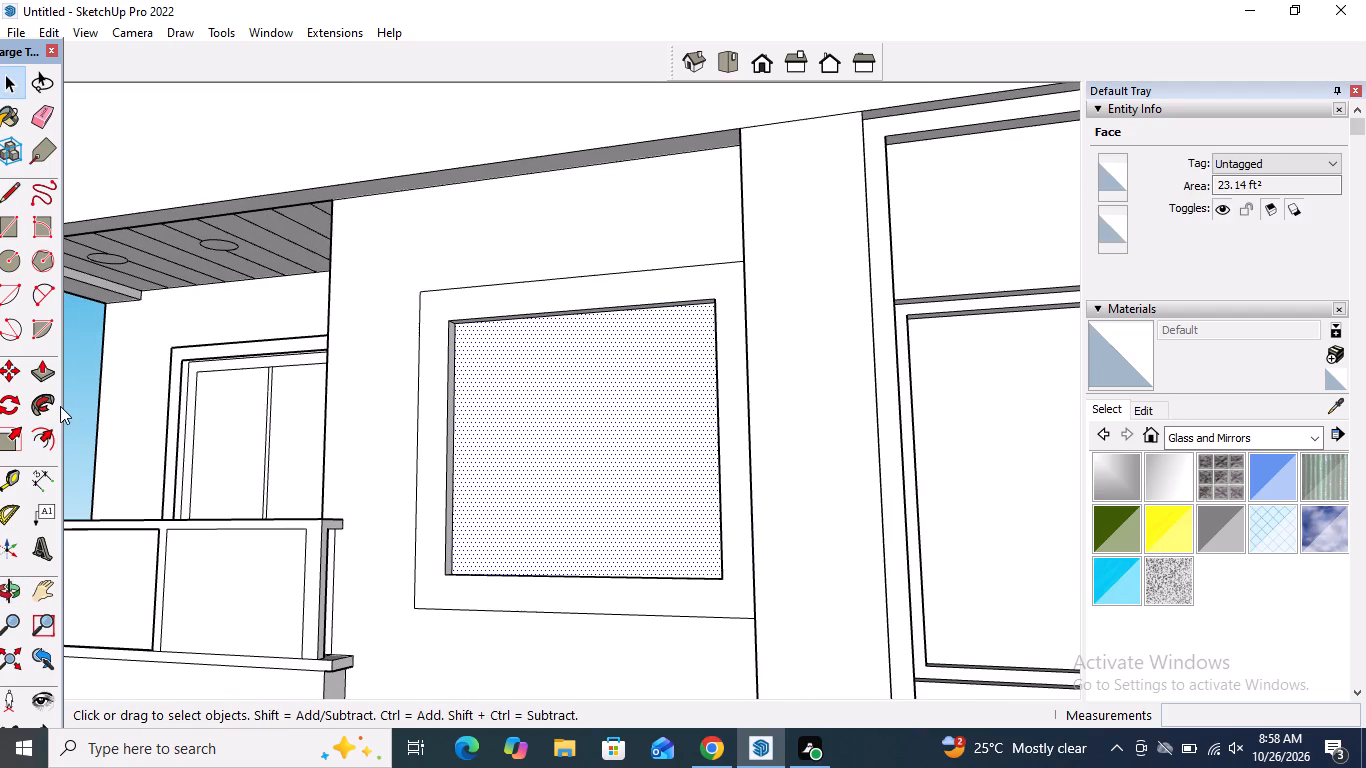
pyautogui.click(76, 396)
pyautogui.click(11, 185)
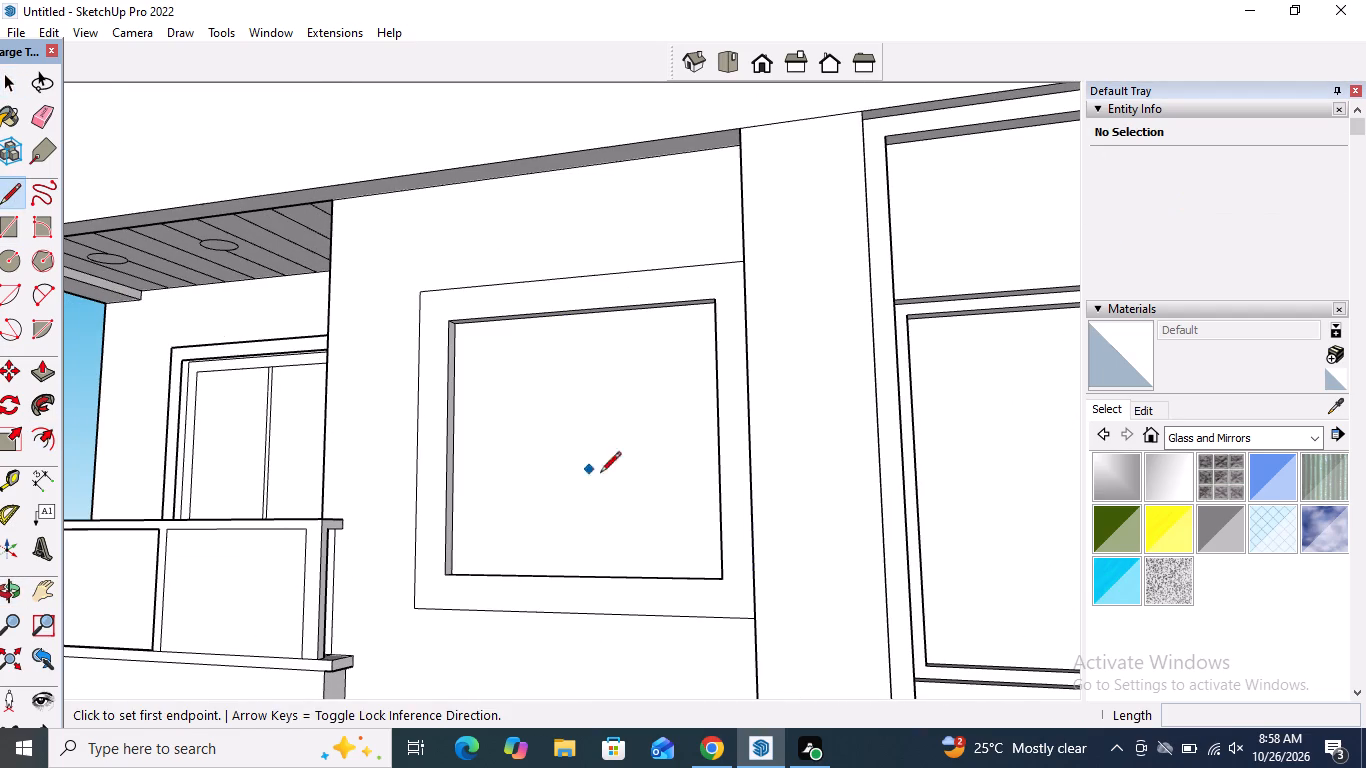
pyautogui.scroll(2, 606, 538)
pyautogui.moveTo(582, 569); pyautogui.dragTo(596, 678, button='middle')
pyautogui.click(529, 667)
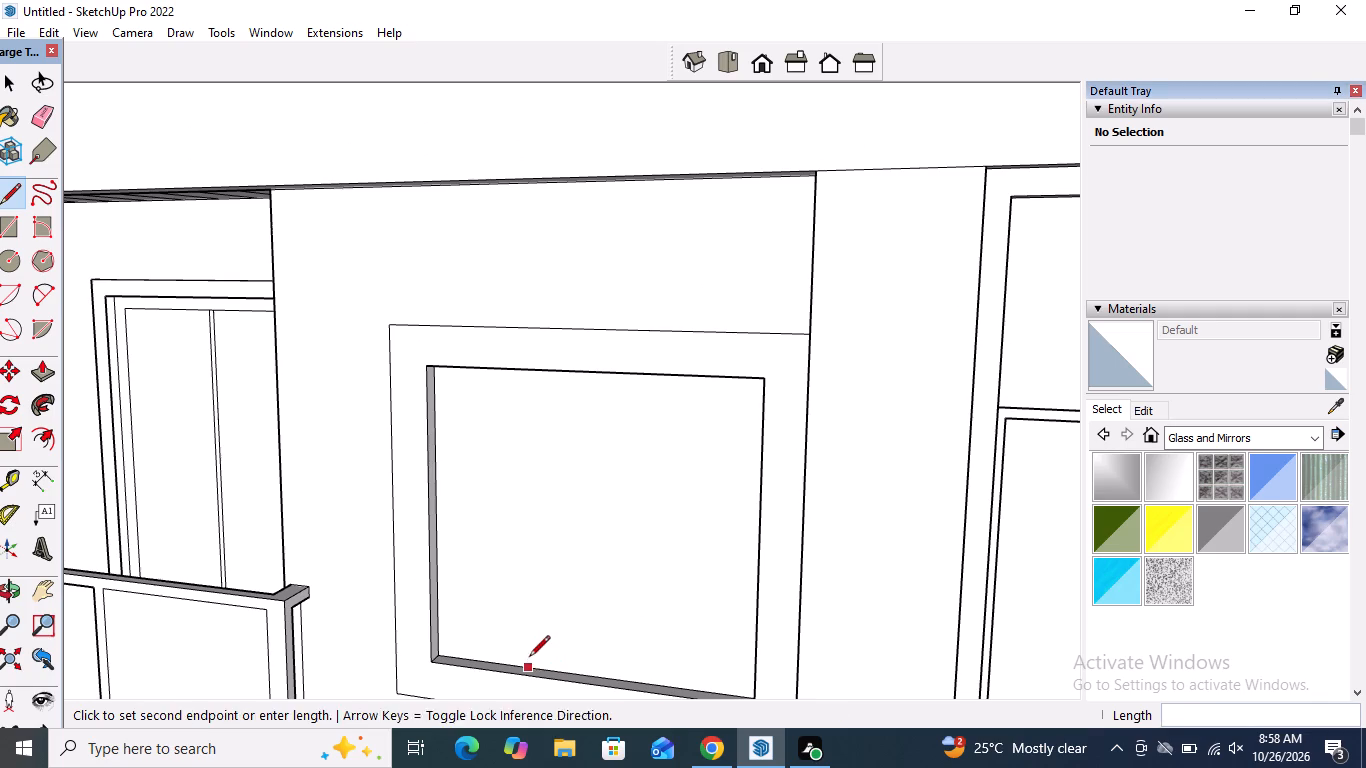
pyautogui.moveTo(541, 567); pyautogui.dragTo(541, 417, button='middle')
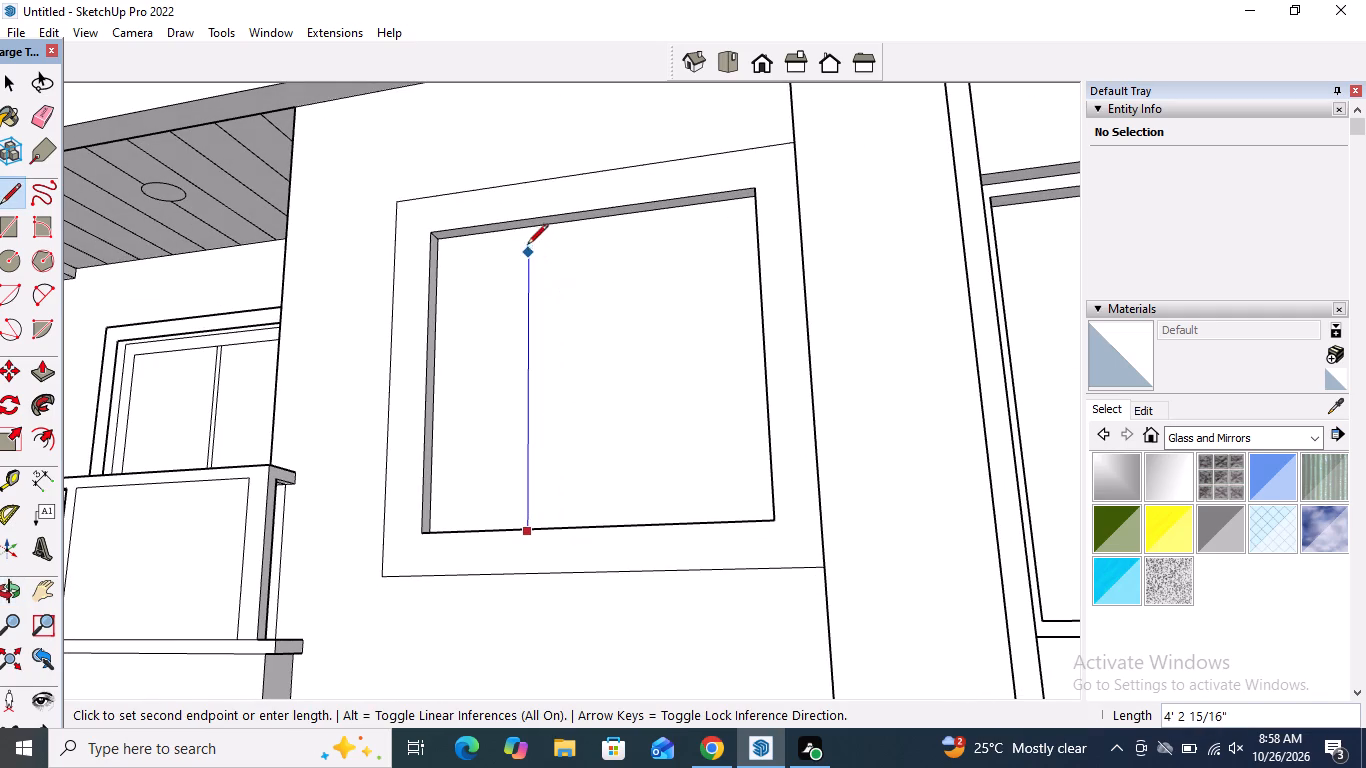
pyautogui.click(525, 231)
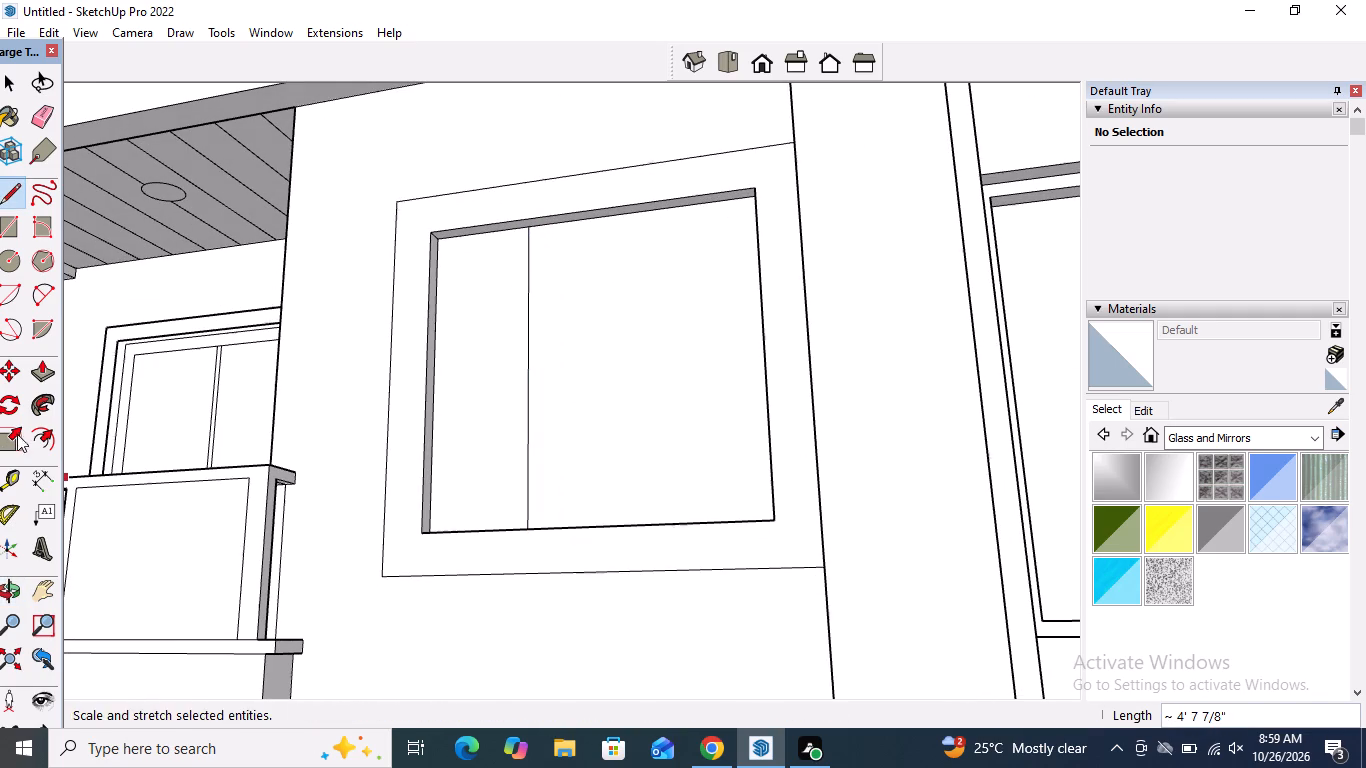
# Offset the narrow pane's outline inward about 1 11/16" and the wide pane's outline inward about 3 5/16".
pyautogui.click(42, 436)
pyautogui.click(502, 434)
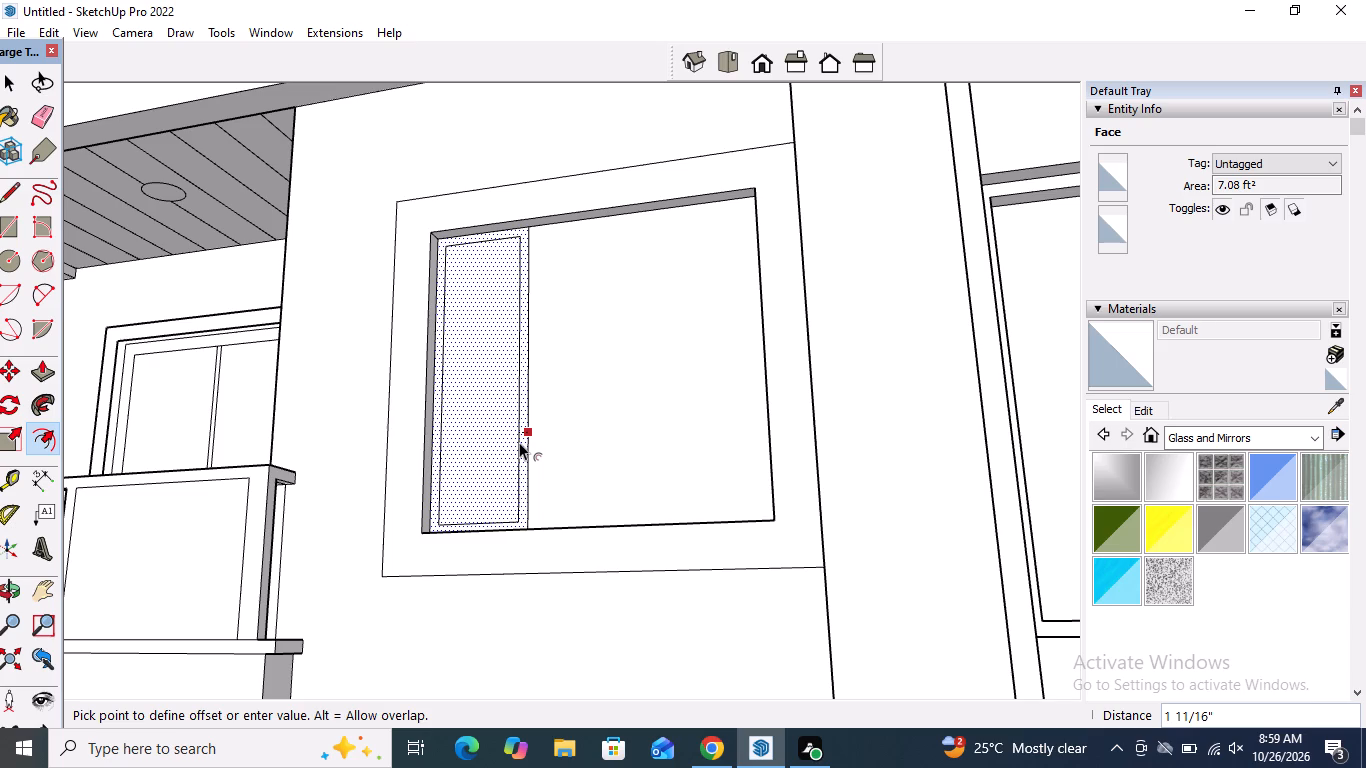
pyautogui.click(519, 442)
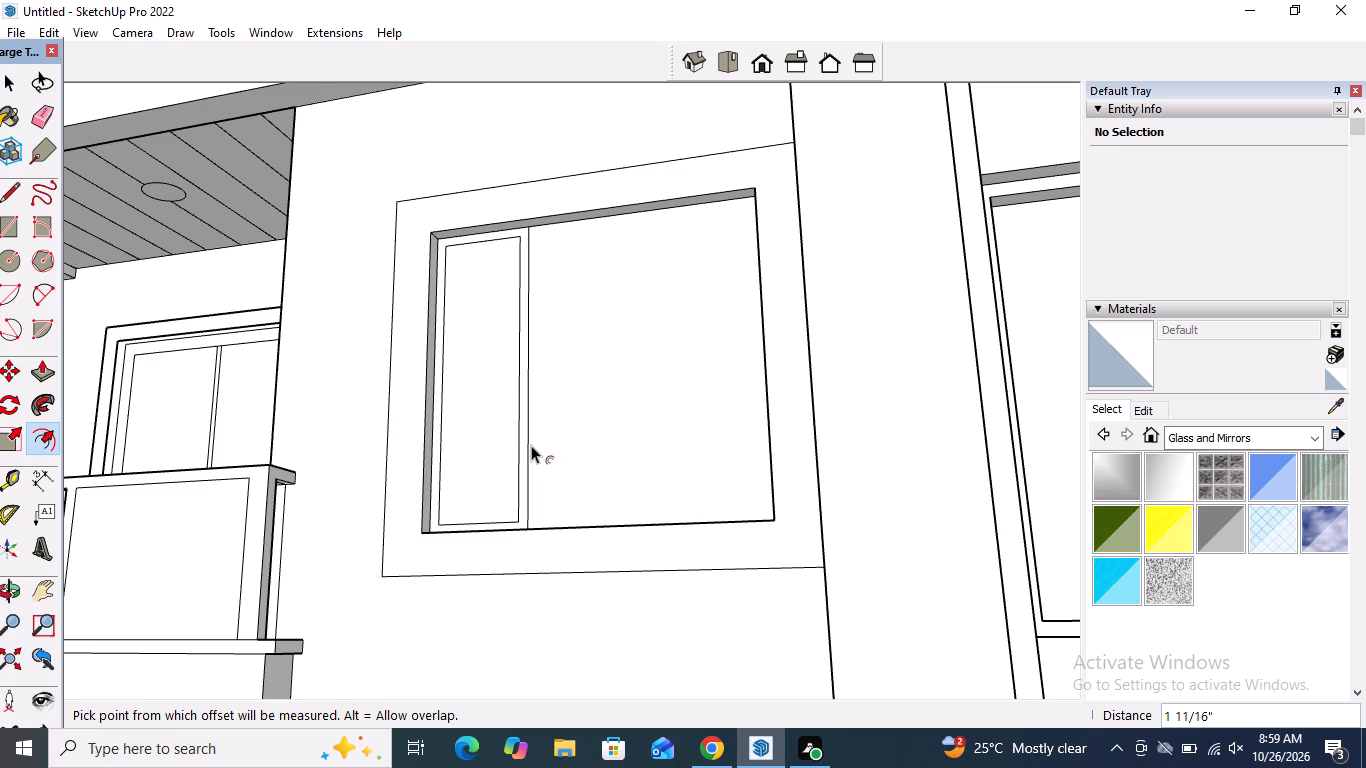
pyautogui.scroll(-4, 570, 438)
pyautogui.click(588, 441)
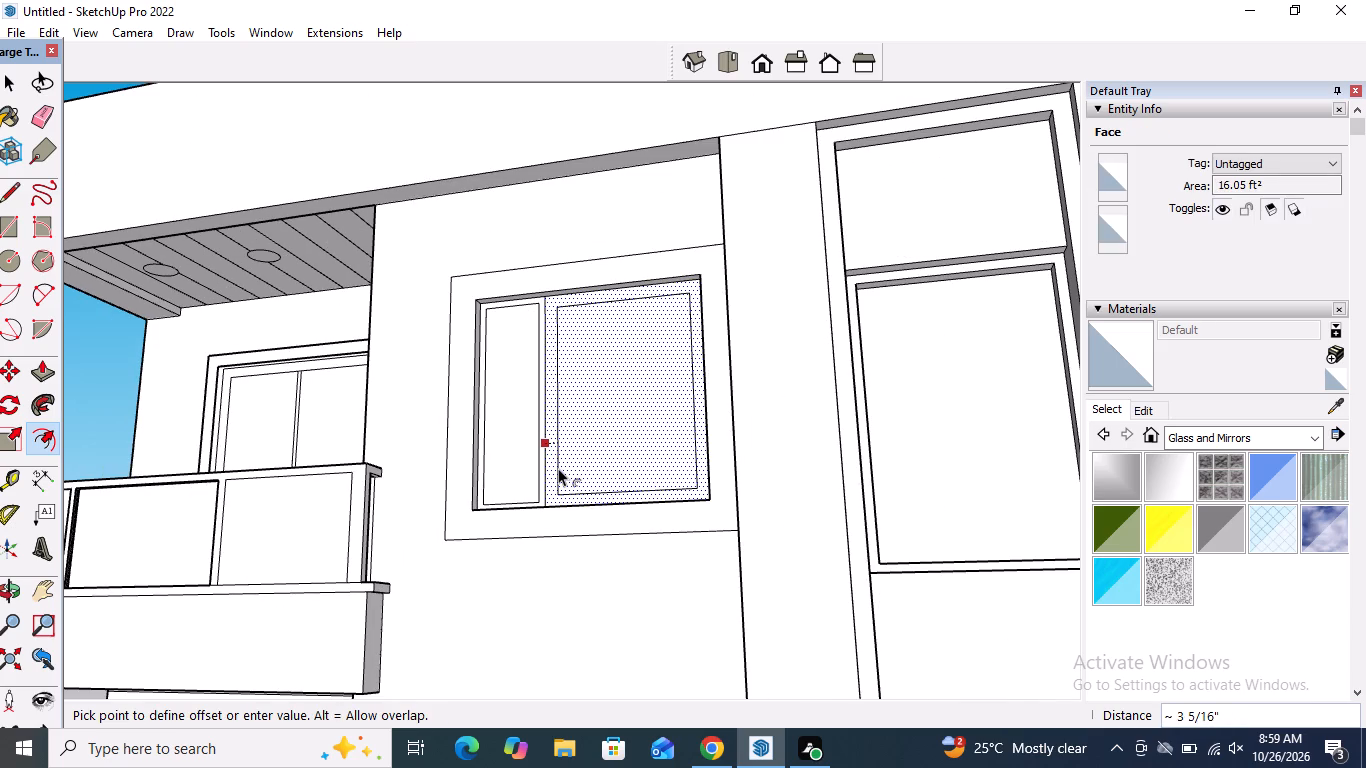
pyautogui.click(557, 468)
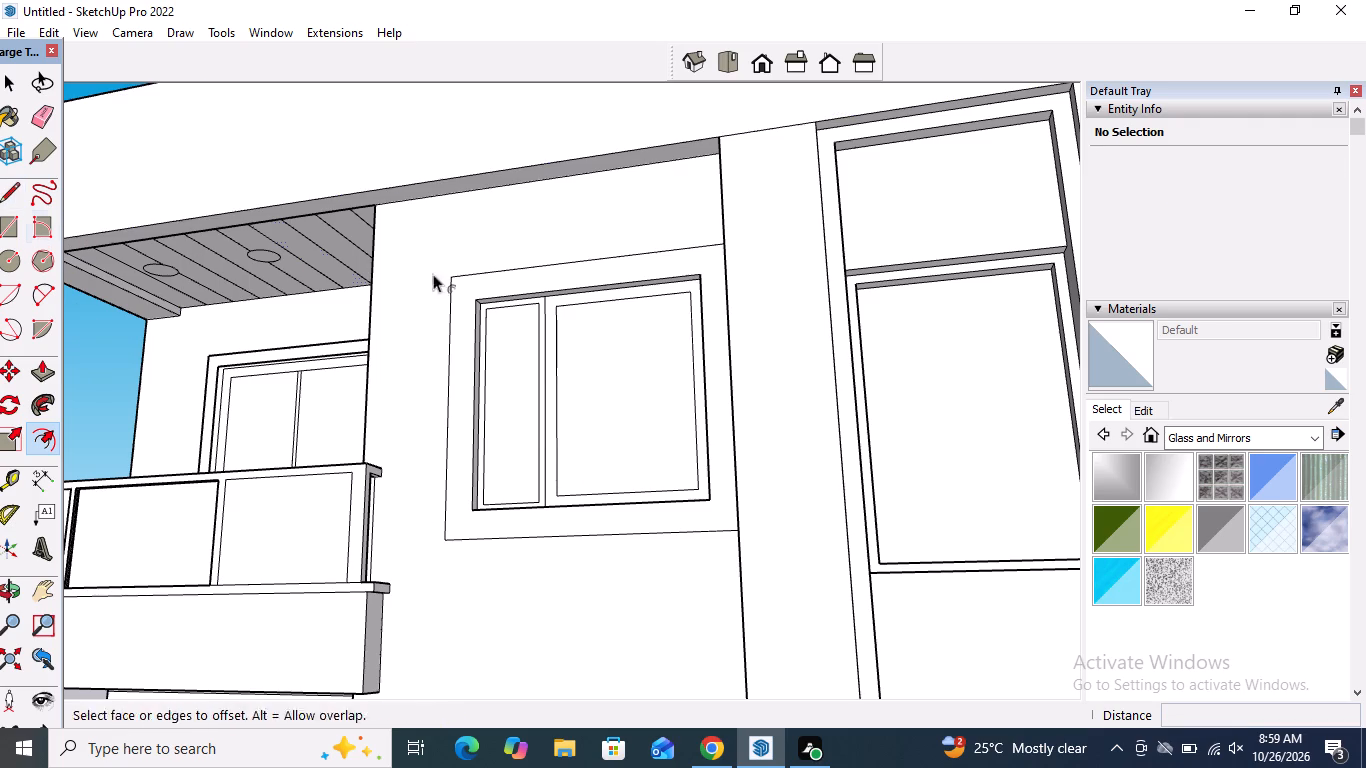
pyautogui.press('space')
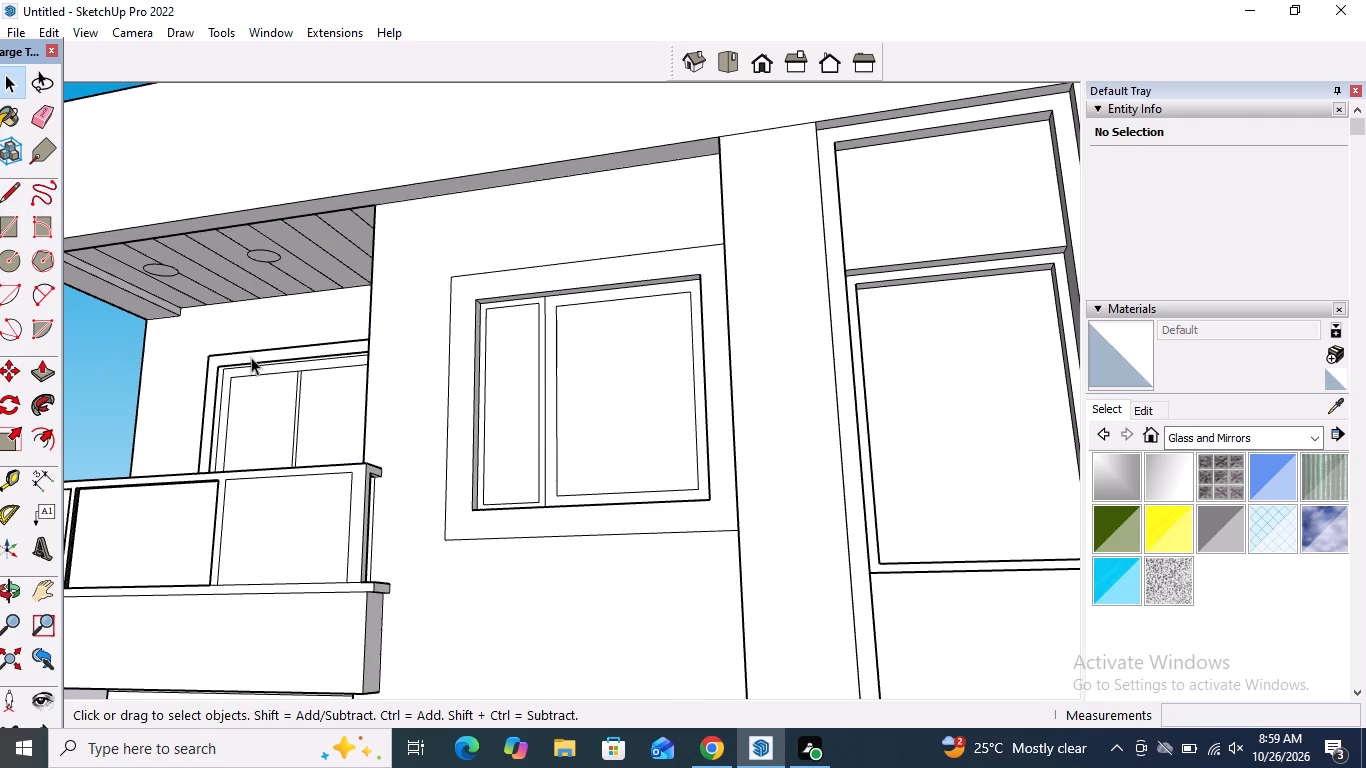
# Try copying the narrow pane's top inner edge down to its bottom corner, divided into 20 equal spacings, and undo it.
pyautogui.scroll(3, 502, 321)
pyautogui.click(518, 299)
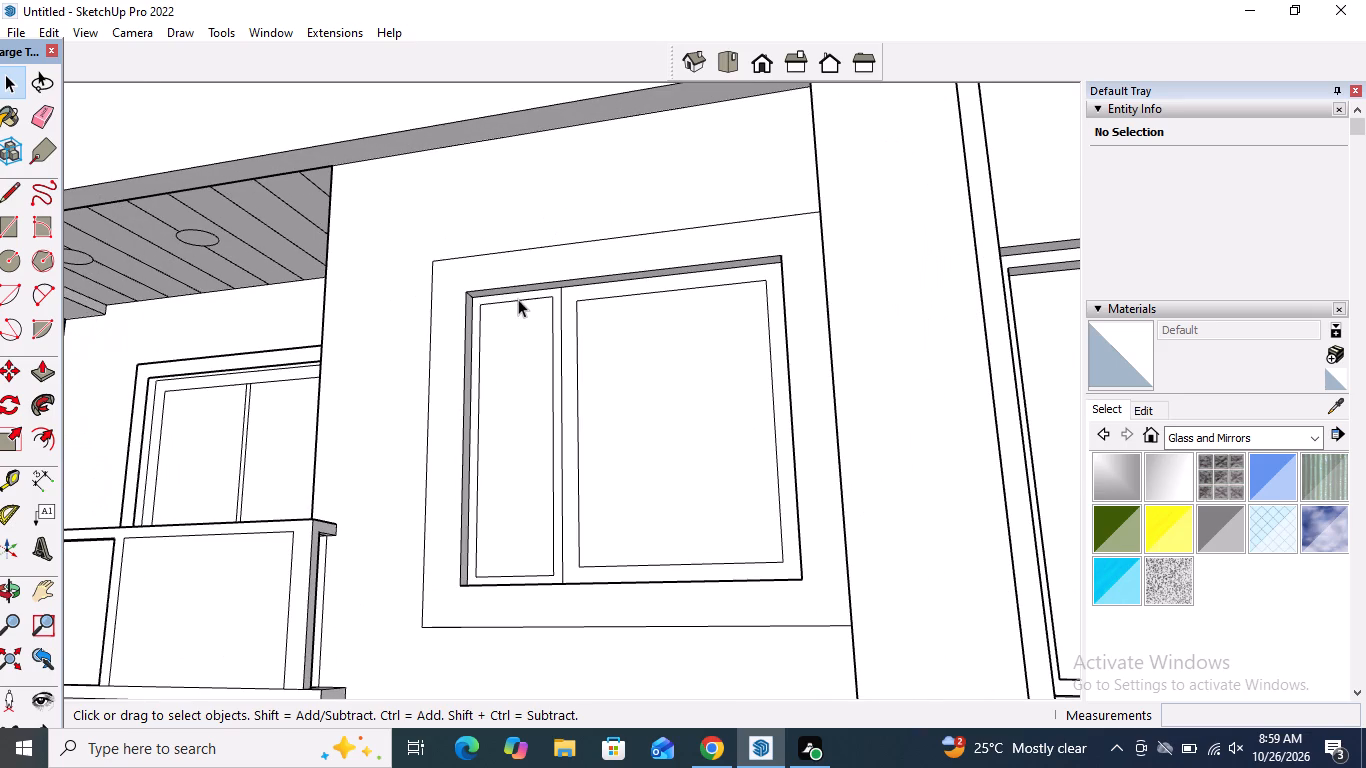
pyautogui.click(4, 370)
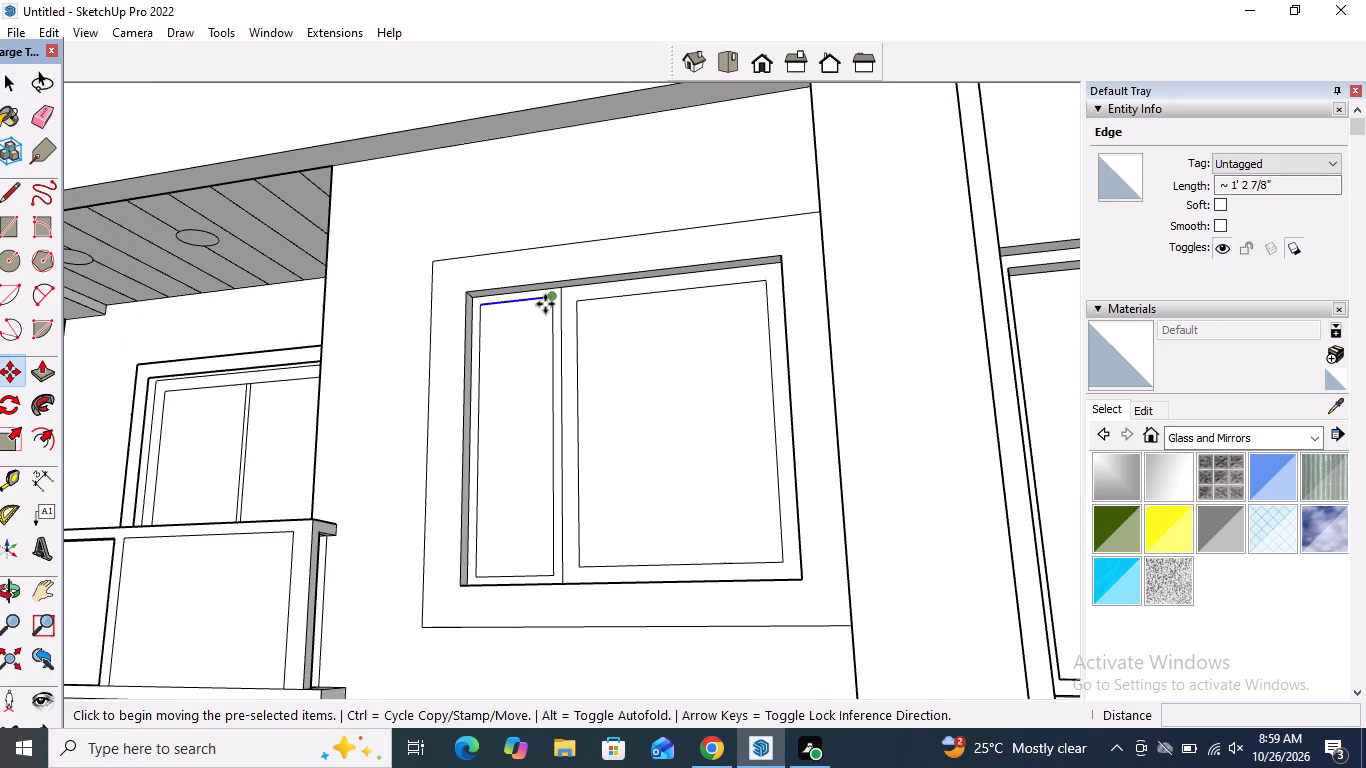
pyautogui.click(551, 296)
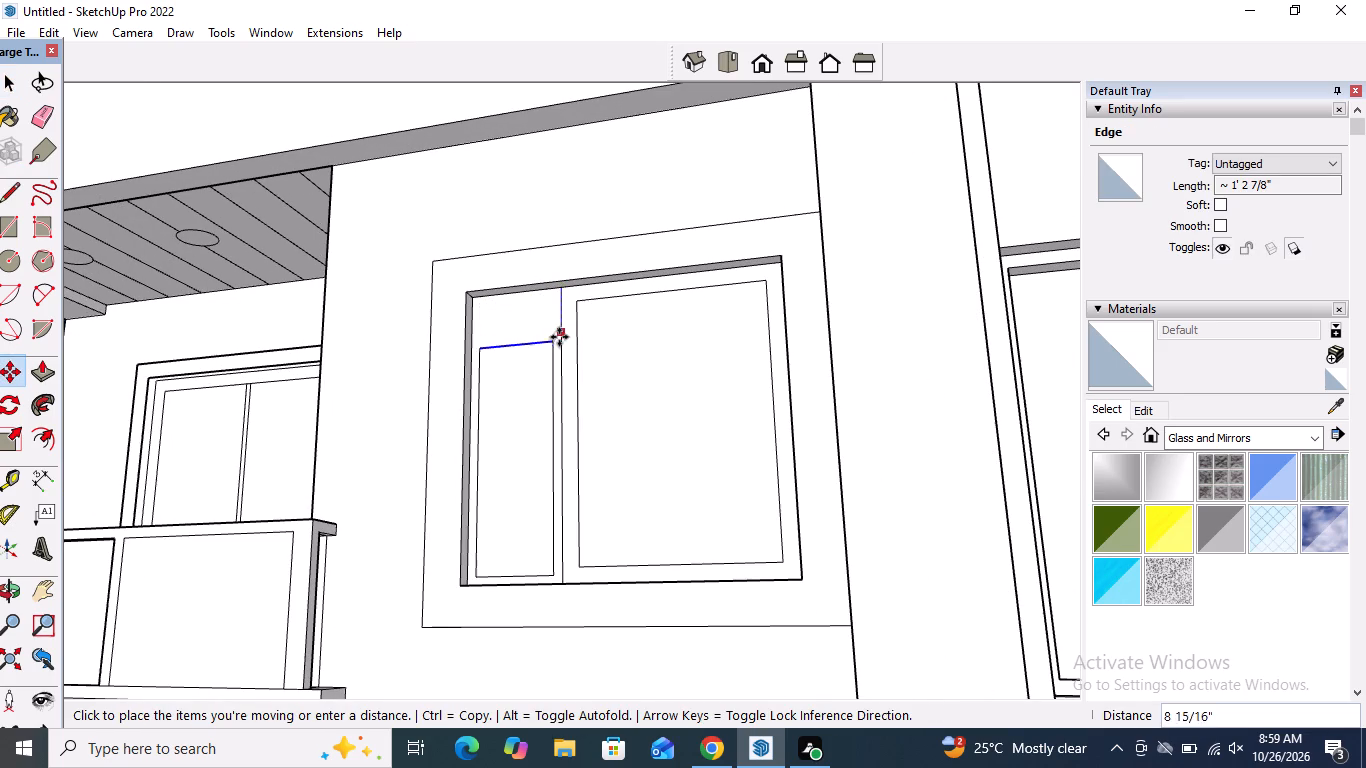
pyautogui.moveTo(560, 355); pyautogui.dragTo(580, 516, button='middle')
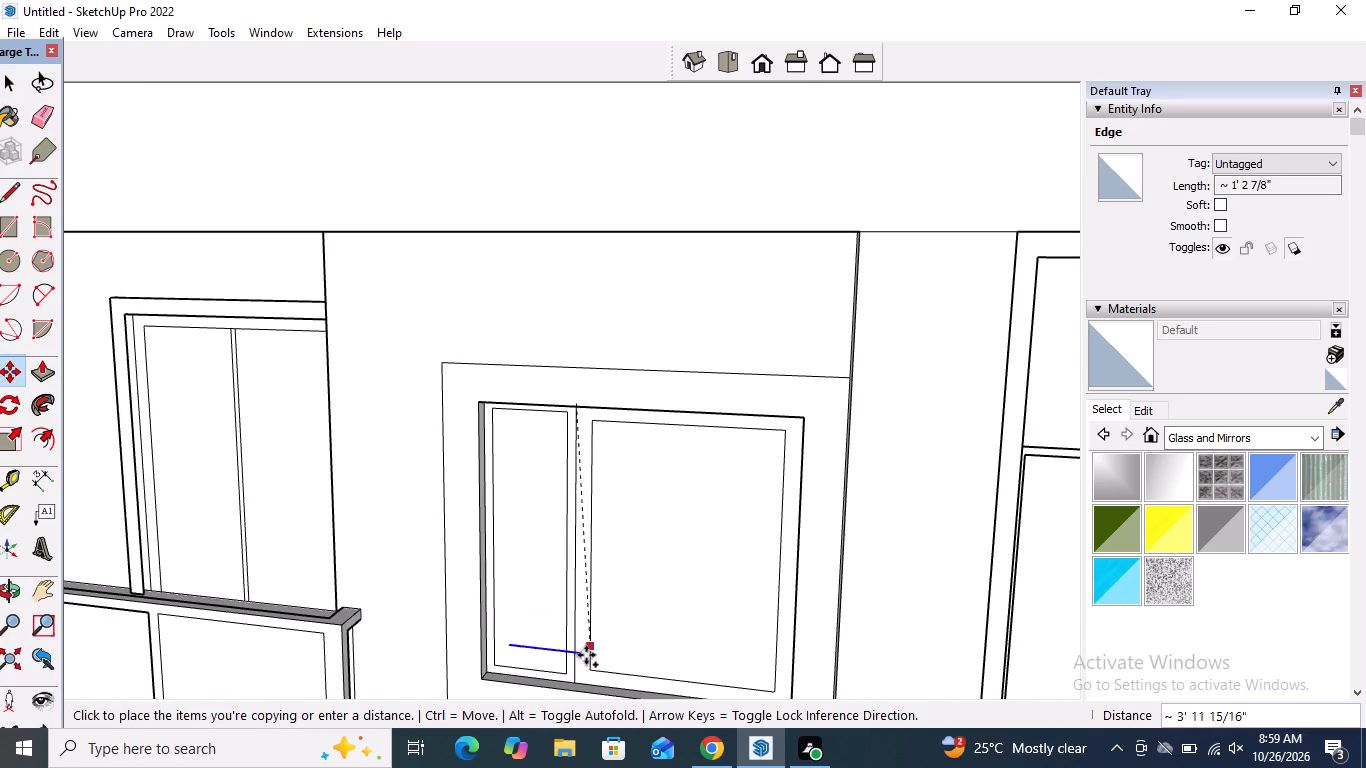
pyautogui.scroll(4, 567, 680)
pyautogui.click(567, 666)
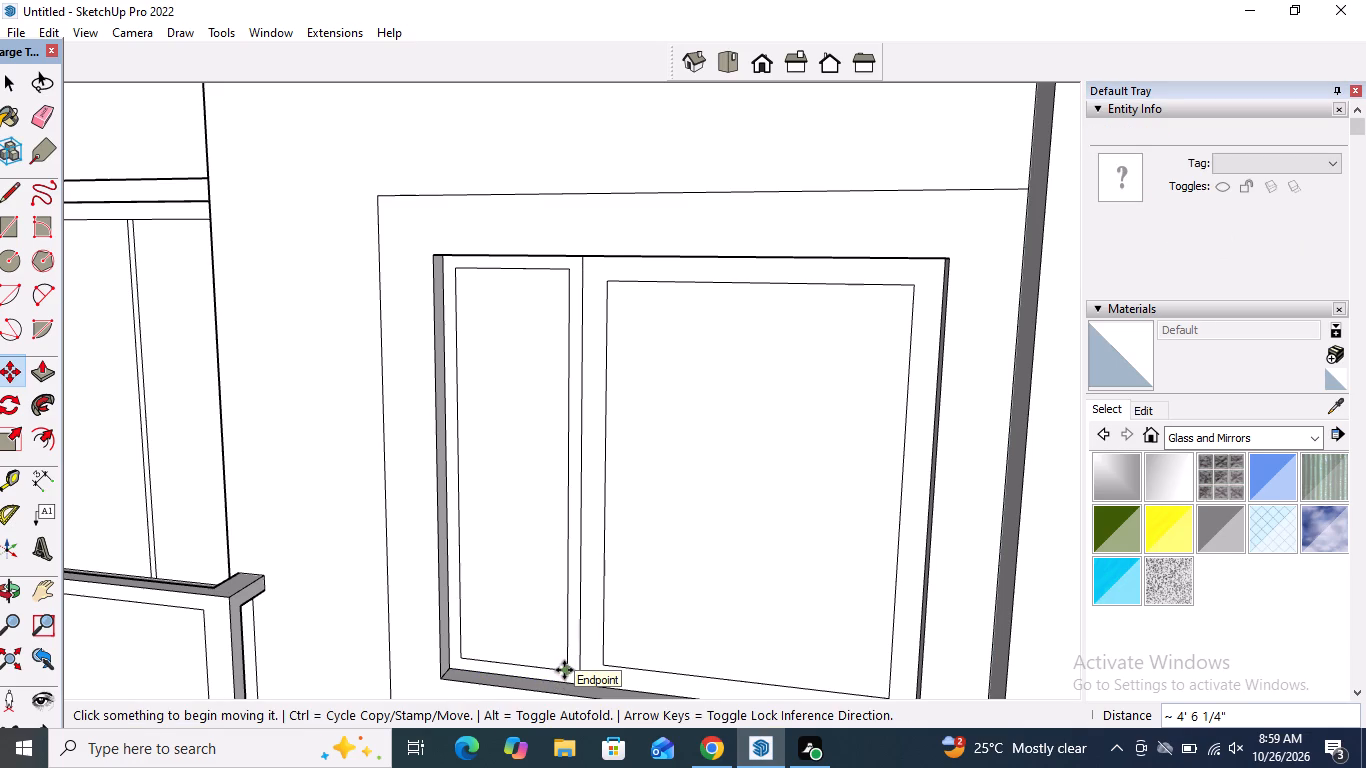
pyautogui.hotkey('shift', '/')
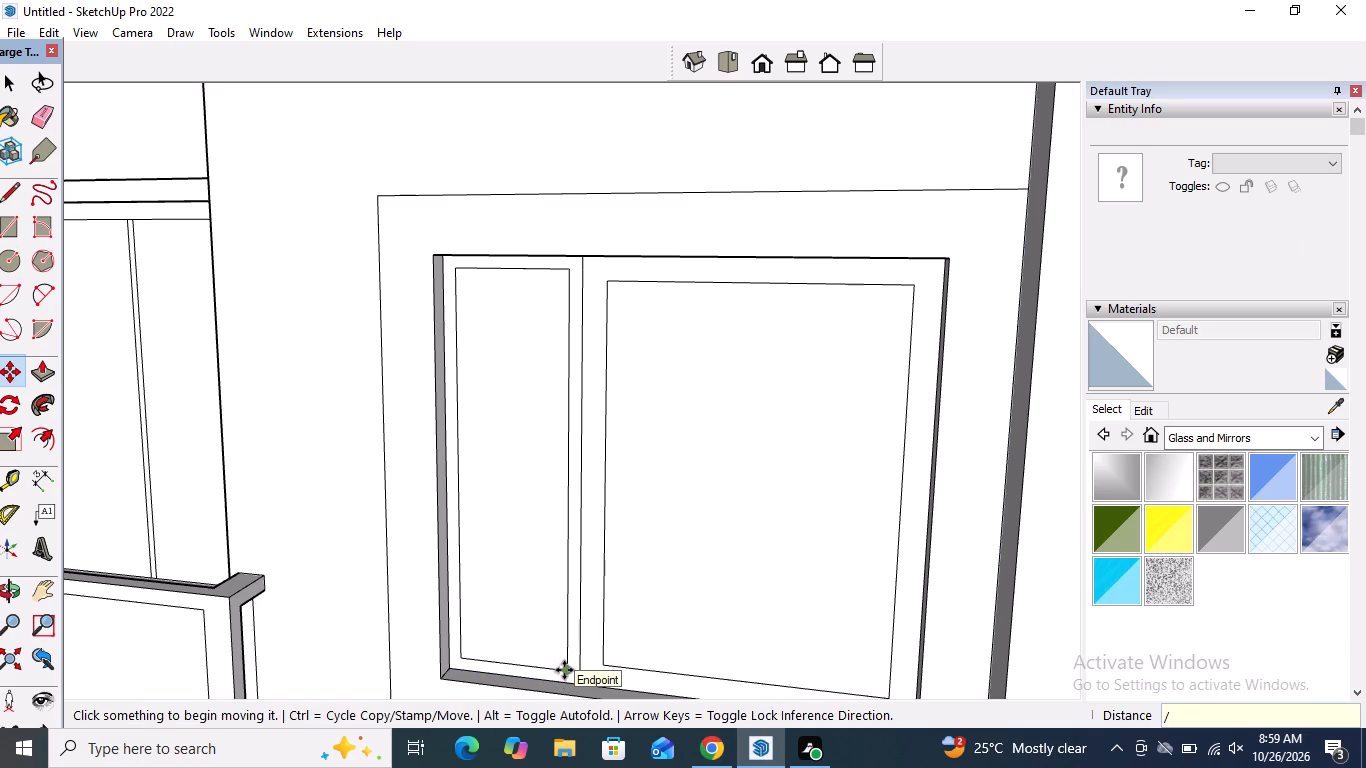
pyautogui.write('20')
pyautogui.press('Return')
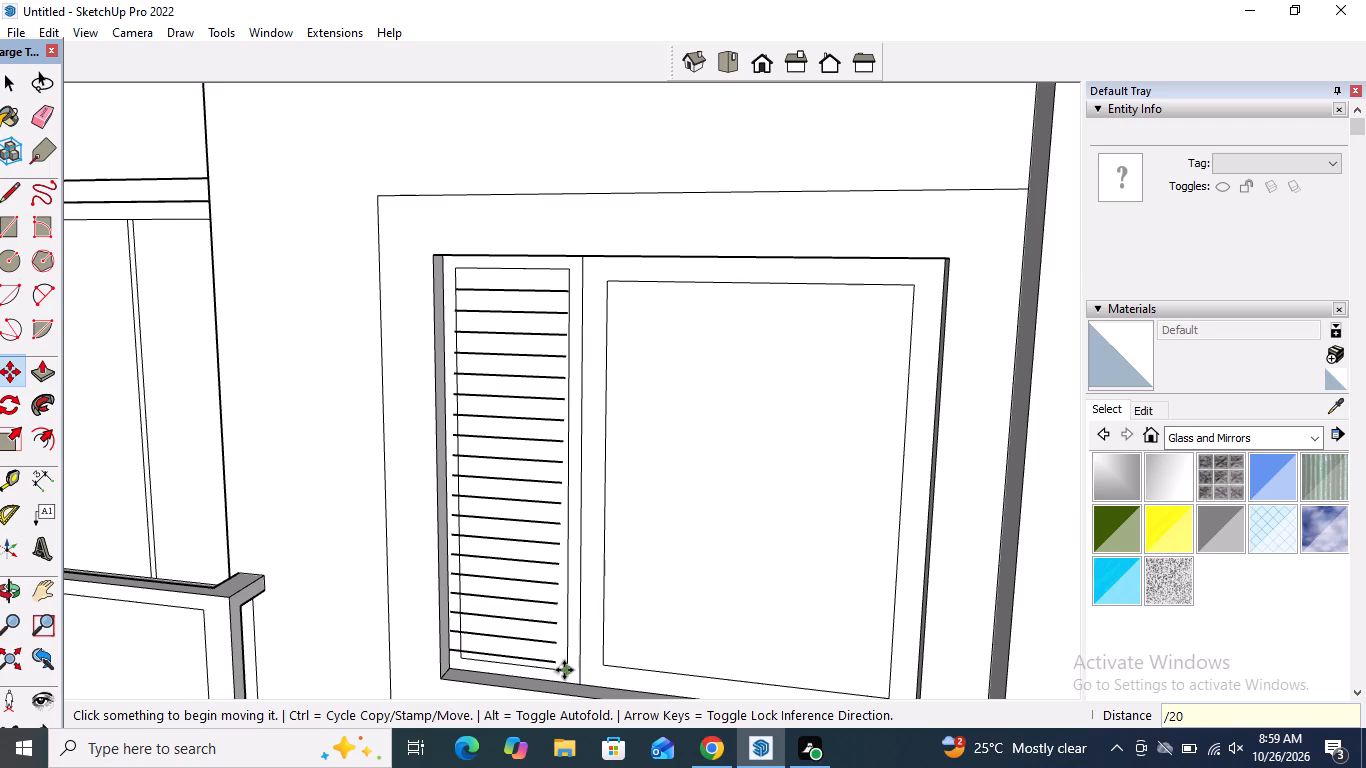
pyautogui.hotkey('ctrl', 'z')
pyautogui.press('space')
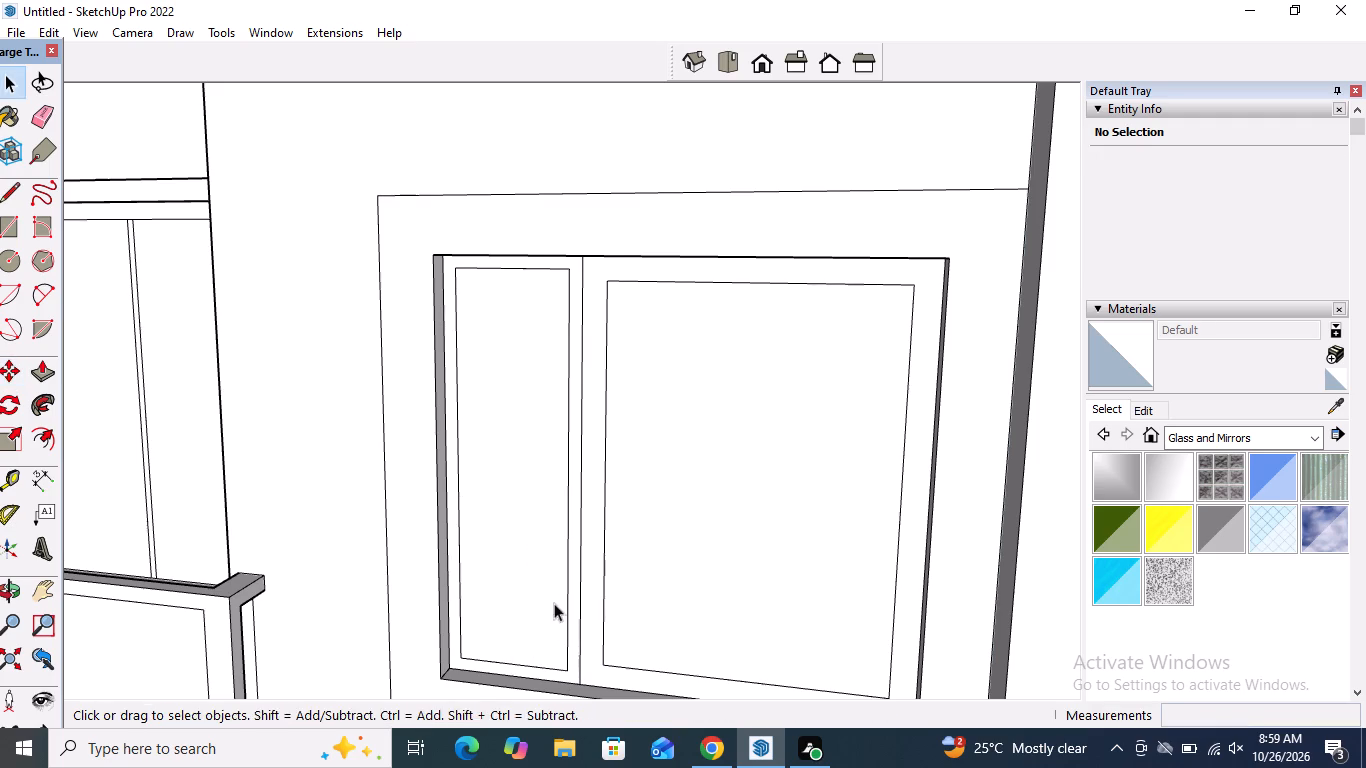
# Copy the narrow pane's top inner edge down to its bottom inner corner and divide the distance into 20 equal spacings.
pyautogui.moveTo(547, 571); pyautogui.dragTo(542, 470, button='middle')
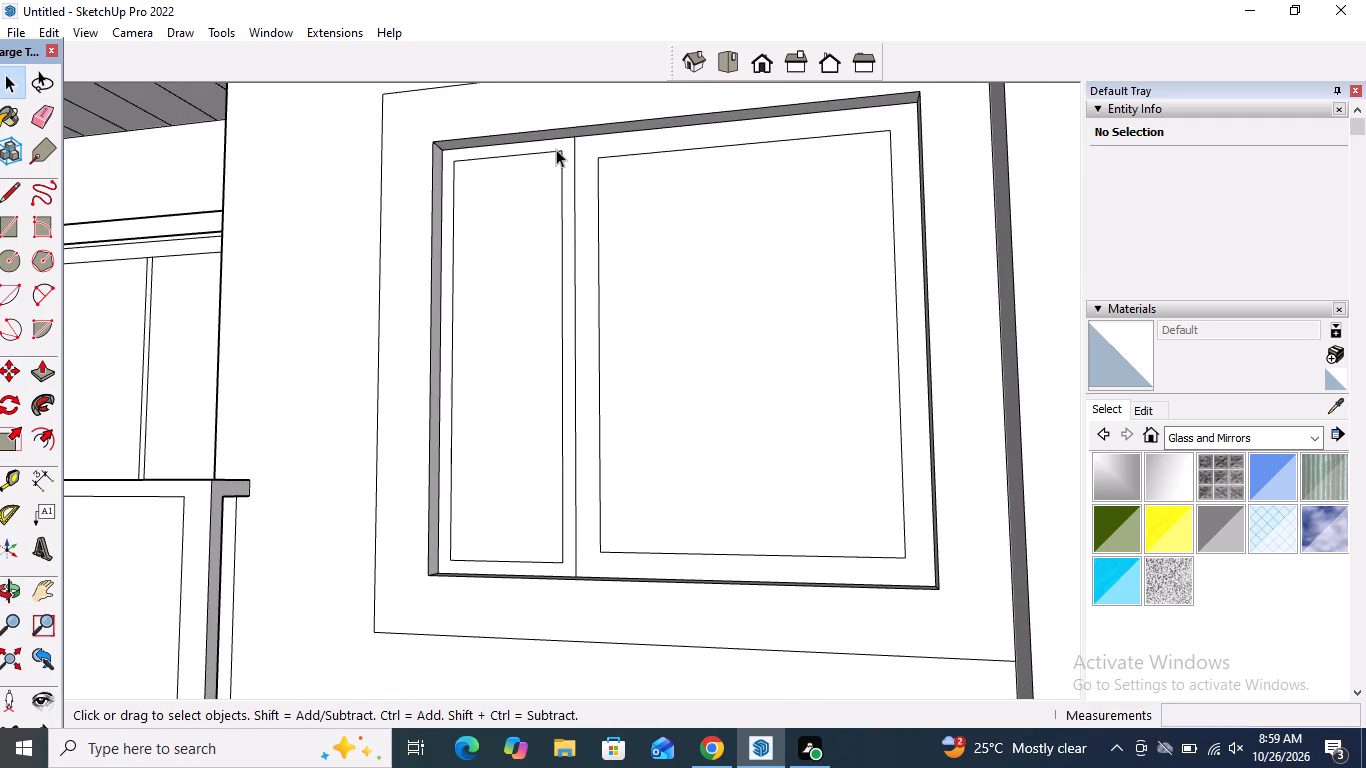
pyautogui.click(551, 149)
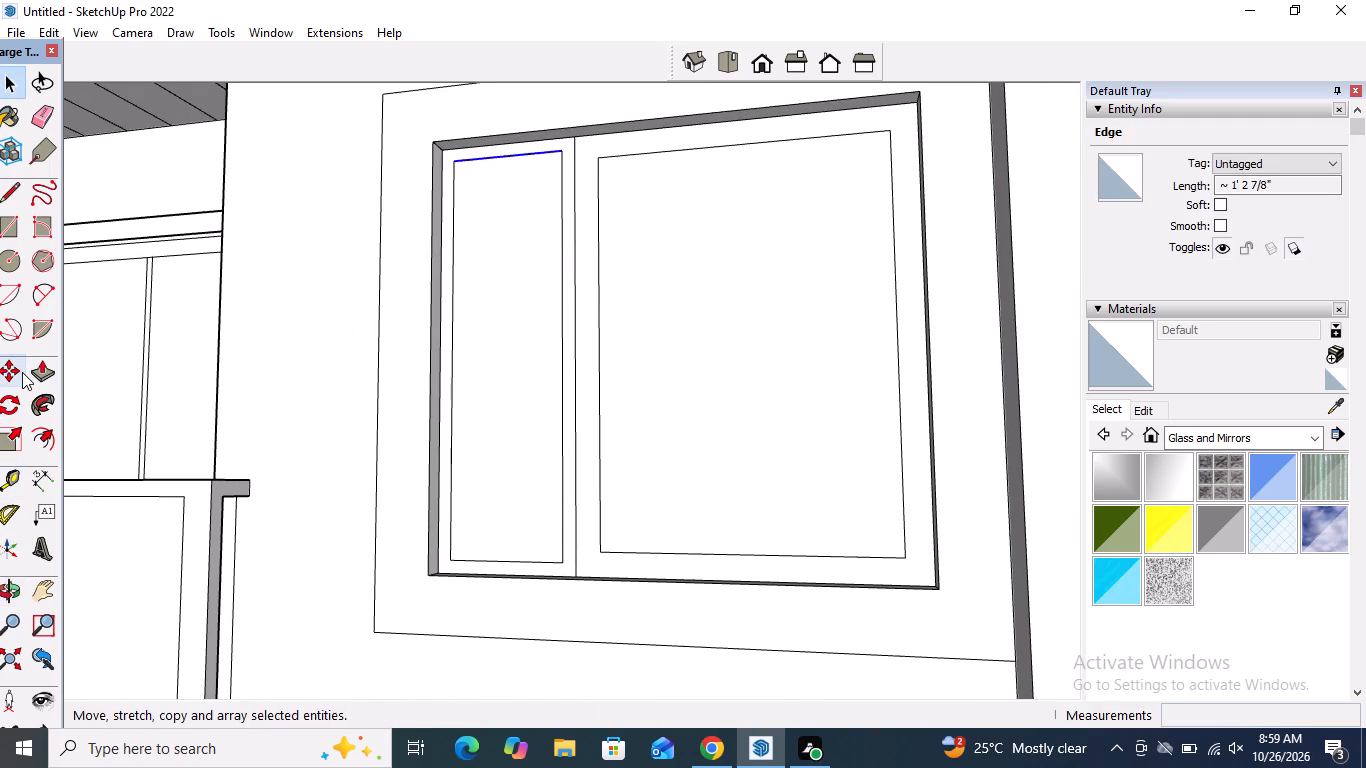
pyautogui.click(22, 371)
pyautogui.click(562, 150)
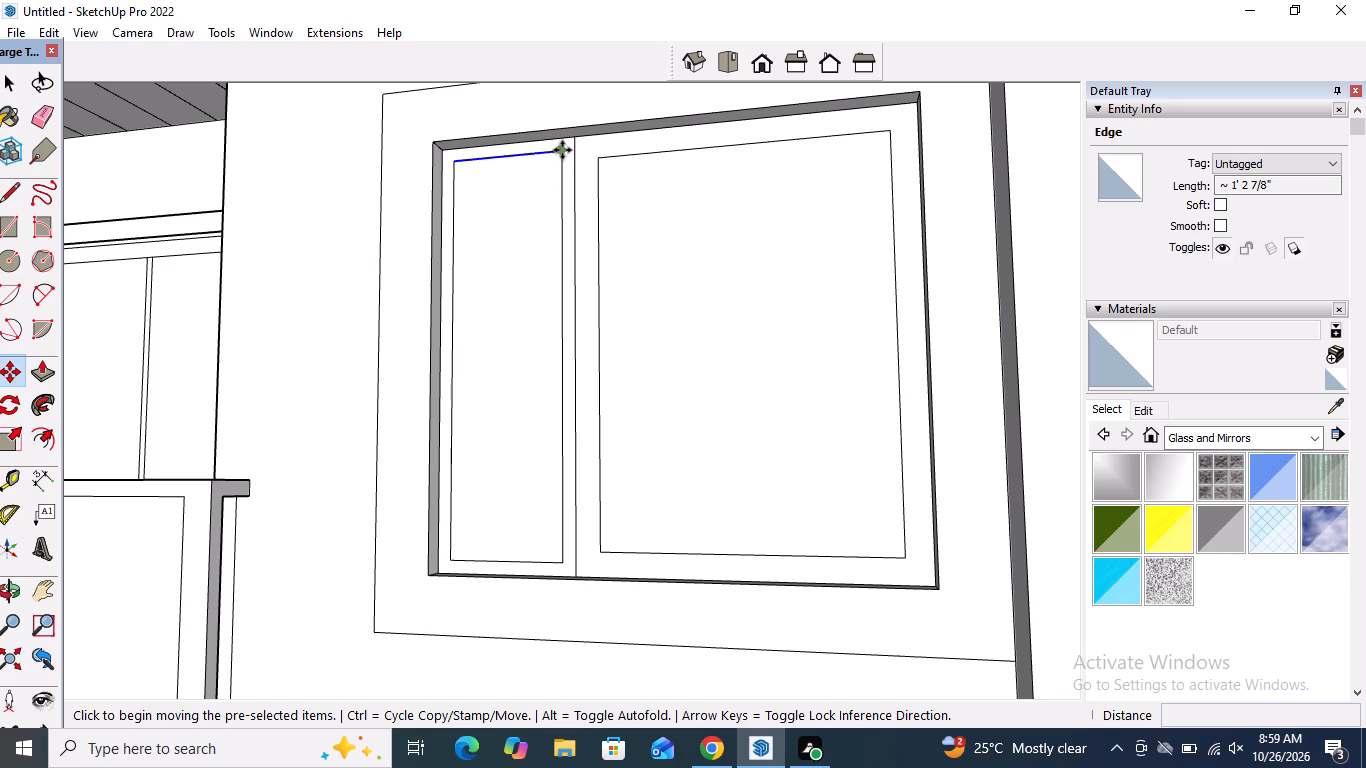
pyautogui.moveTo(564, 155); pyautogui.dragTo(585, 304, button='middle')
pyautogui.scroll(-5, 579, 307)
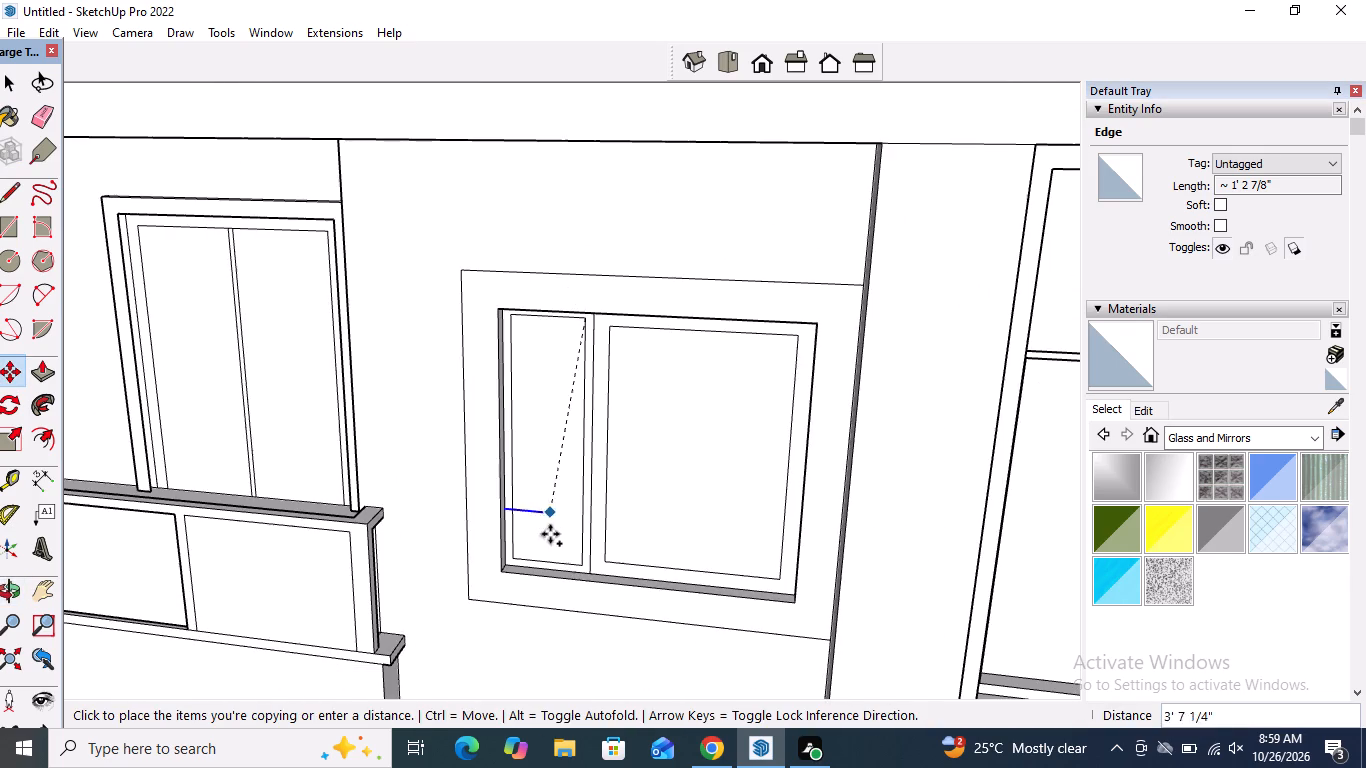
pyautogui.scroll(4, 556, 539)
pyautogui.click(591, 571)
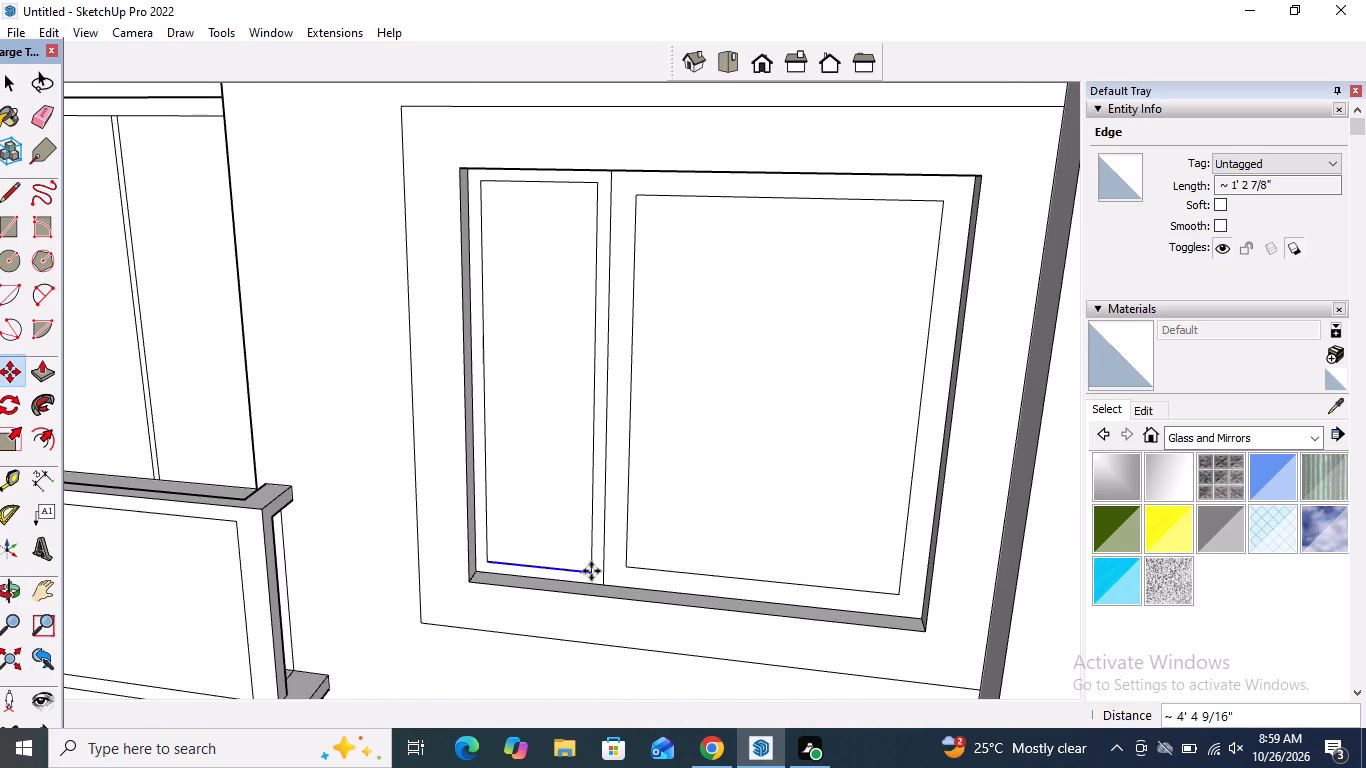
pyautogui.write('/20')
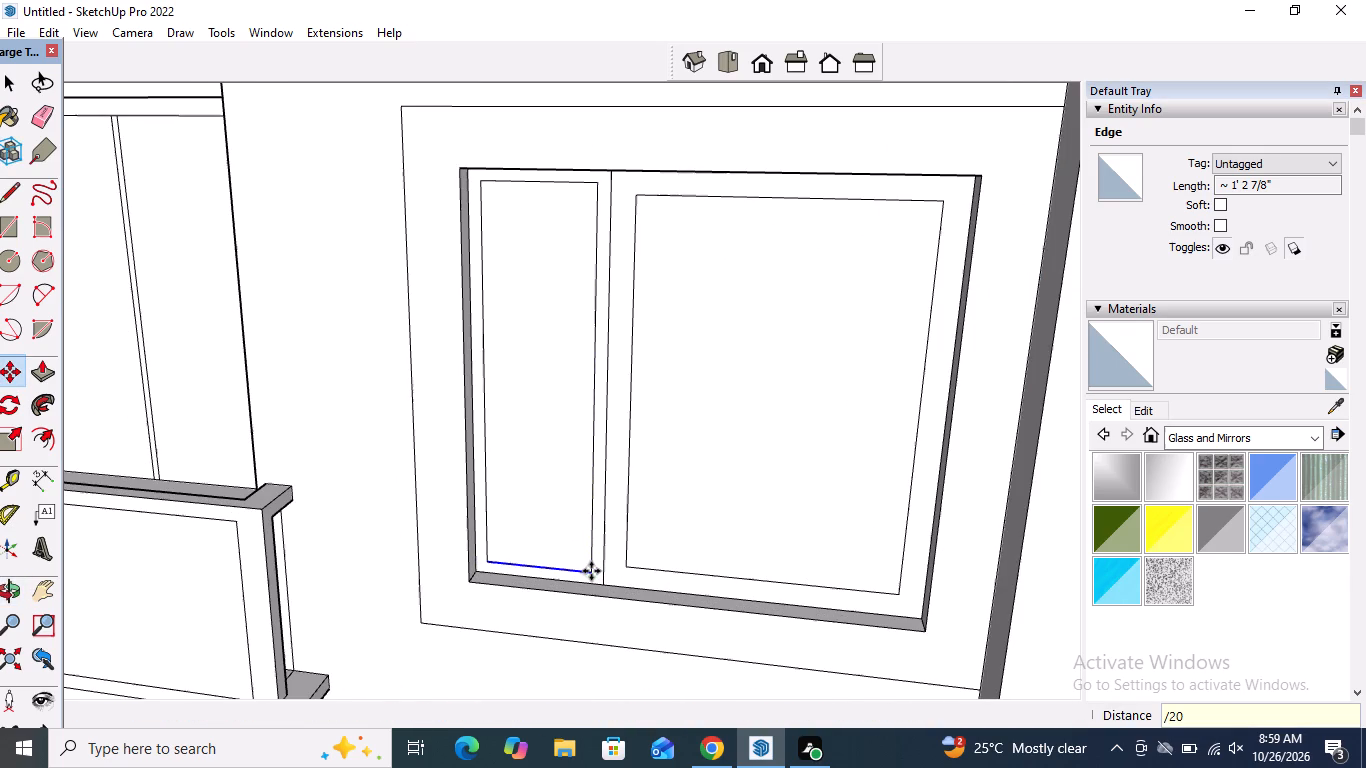
pyautogui.press('Return')
pyautogui.press('space')
# Push the second louvre strip from the top inward about 13/16" and repeat that depth on the next three alternate strips below.
pyautogui.scroll(-4, 592, 466)
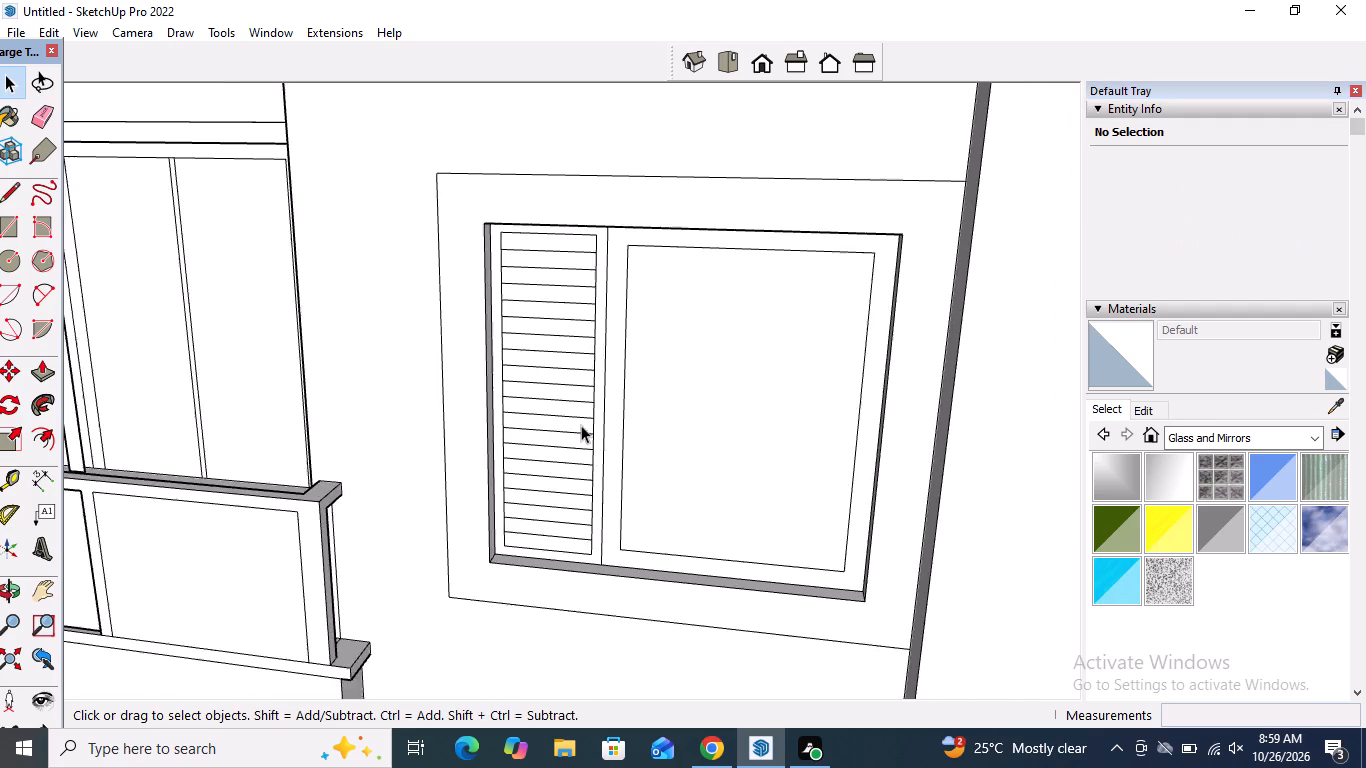
pyautogui.scroll(-13, 598, 396)
pyautogui.moveTo(616, 478); pyautogui.dragTo(646, 398, button='middle')
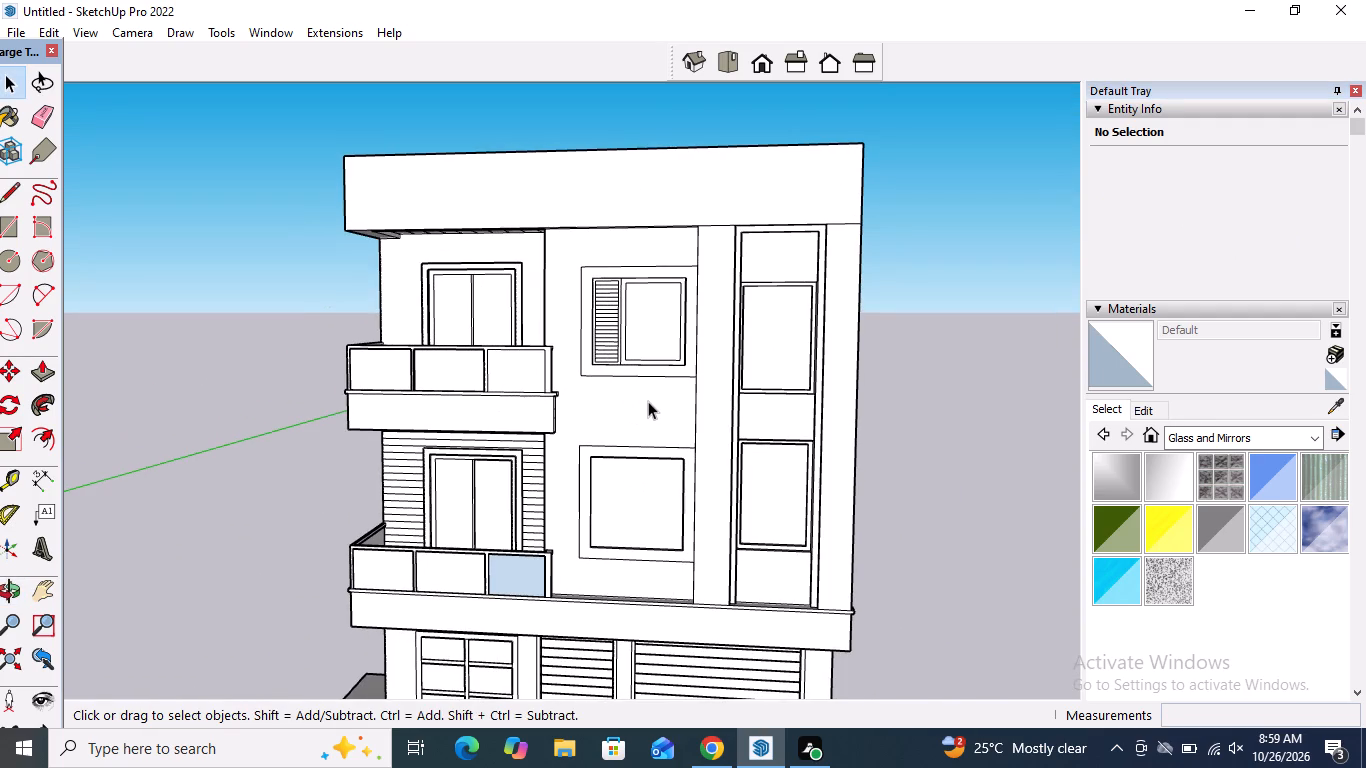
pyautogui.scroll(3, 651, 274)
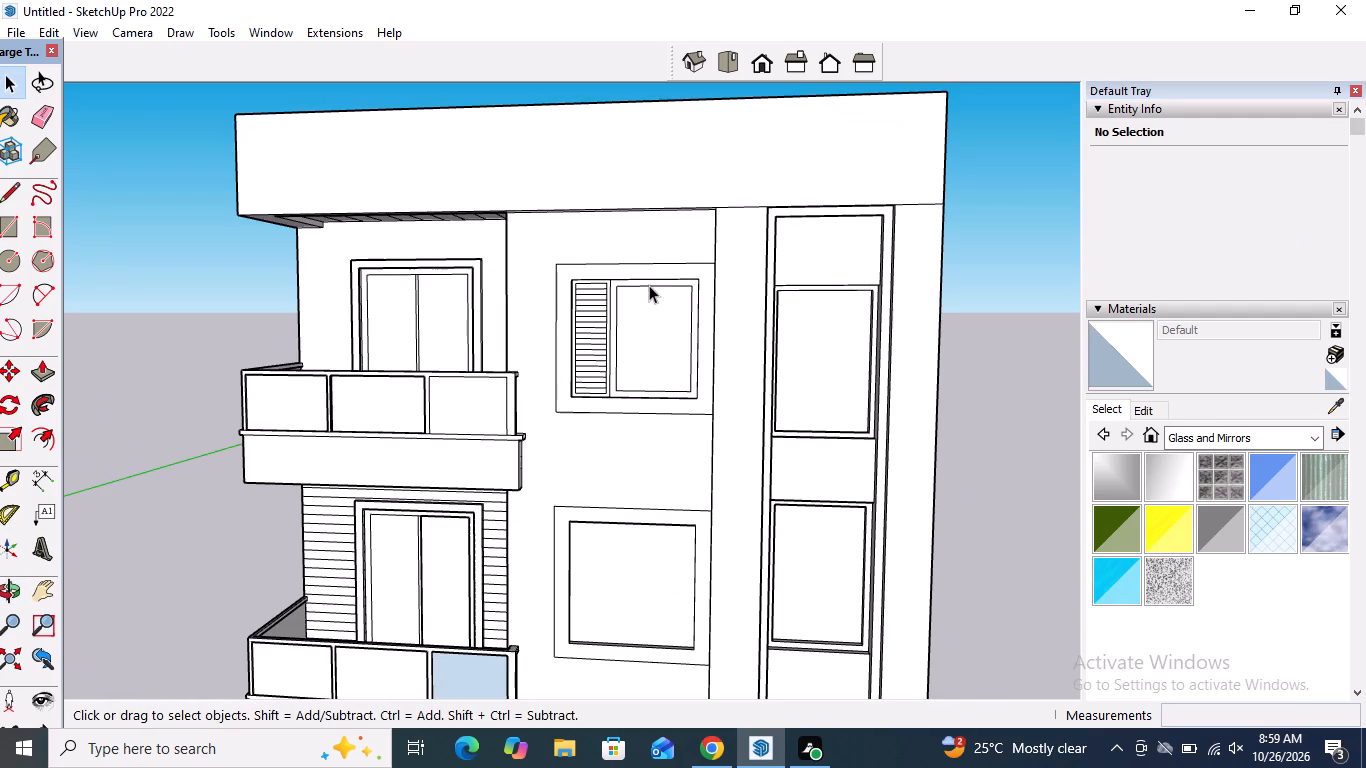
pyautogui.scroll(1, 647, 299)
pyautogui.moveTo(647, 297); pyautogui.dragTo(606, 283, button='middle')
pyautogui.scroll(2, 554, 257)
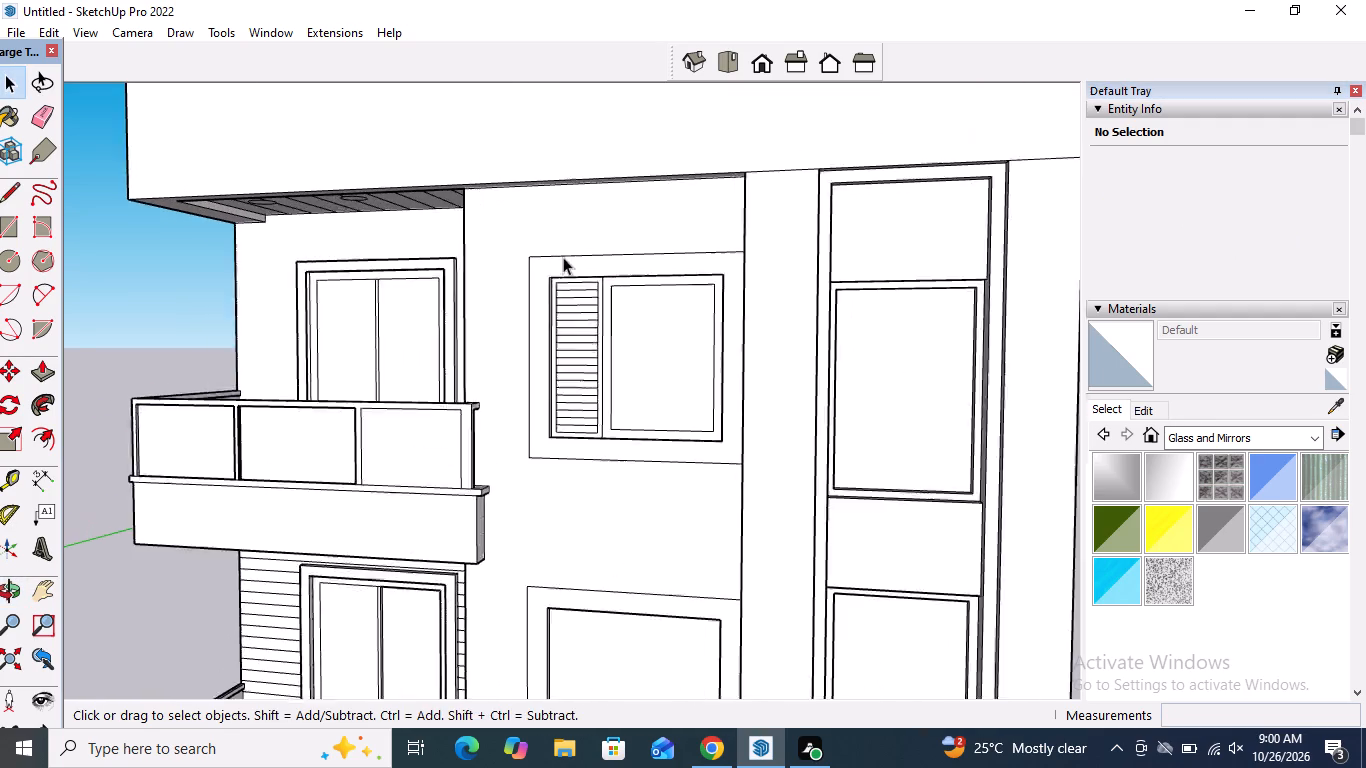
pyautogui.scroll(10, 563, 257)
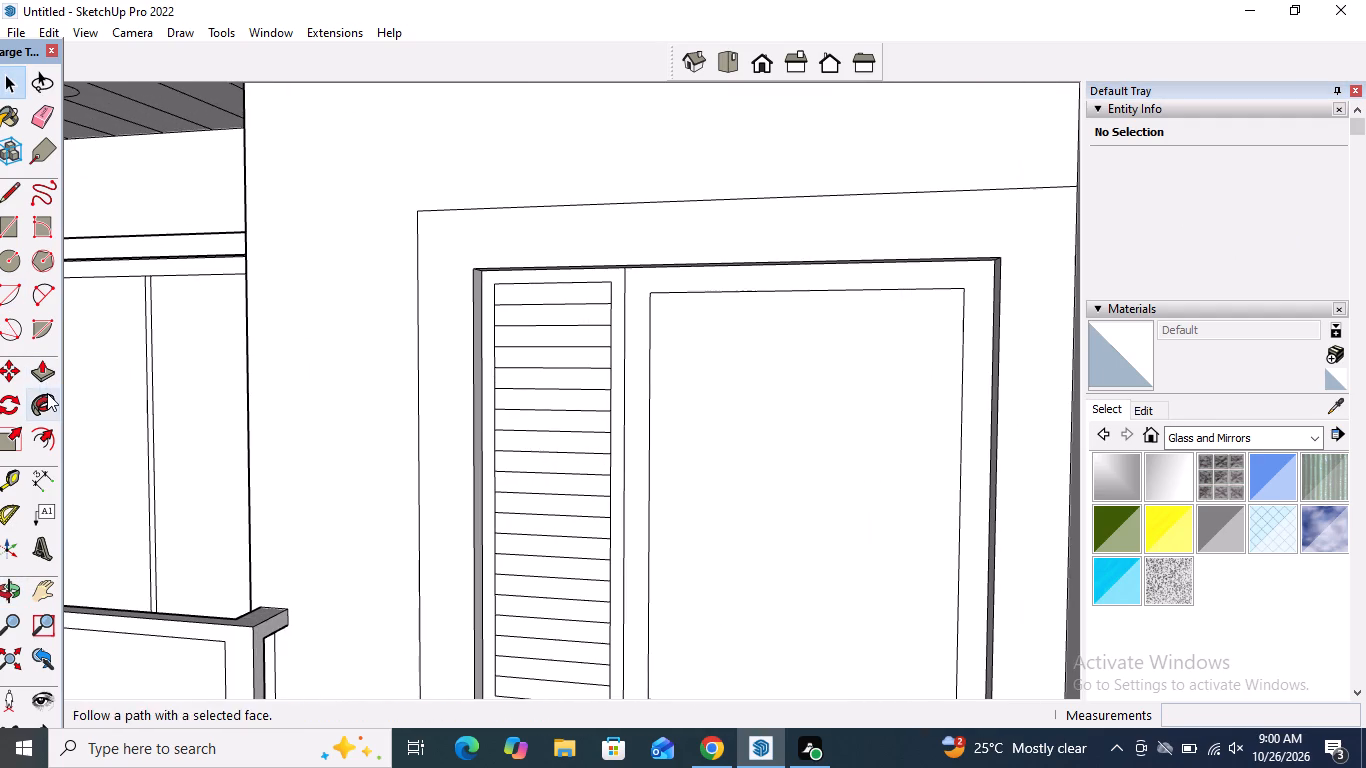
pyautogui.click(48, 385)
pyautogui.scroll(2, 567, 348)
pyautogui.moveTo(576, 312); pyautogui.dragTo(456, 338, button='middle')
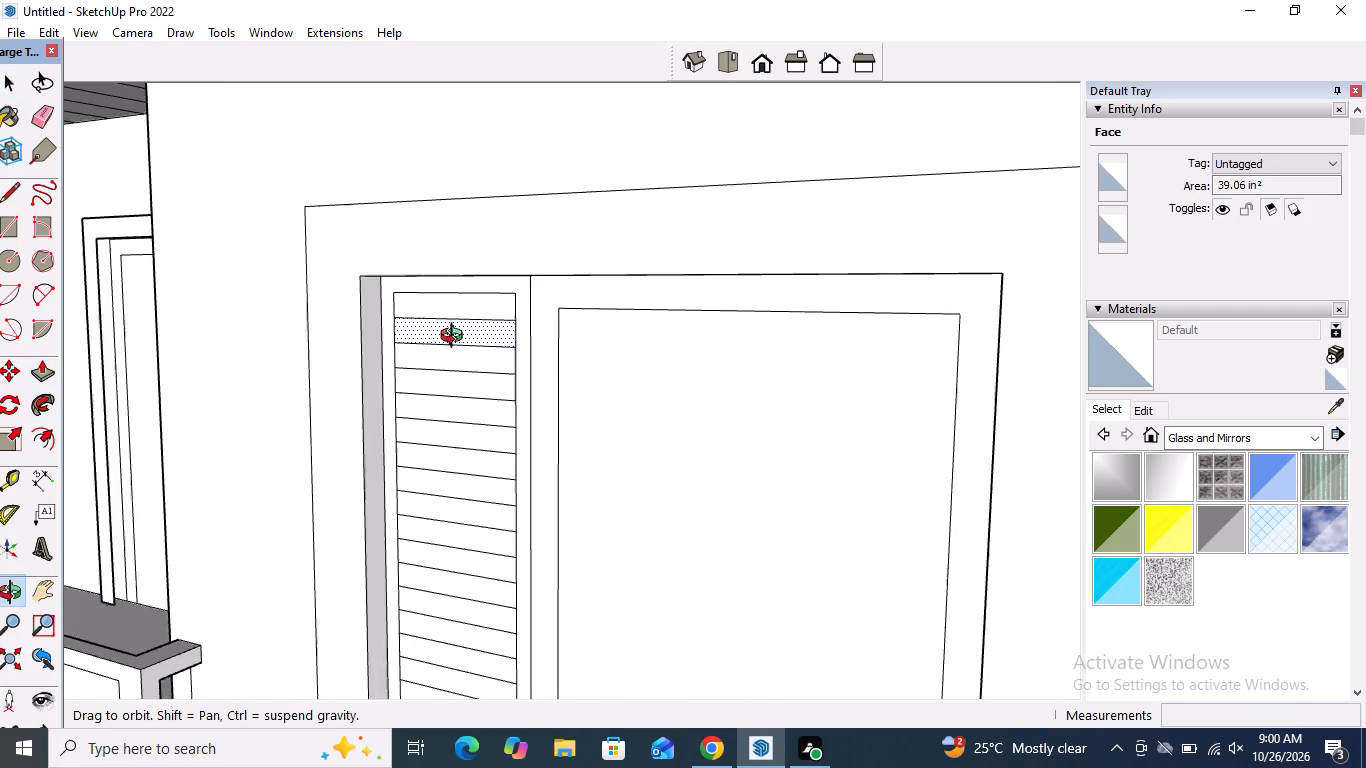
pyautogui.moveTo(456, 338); pyautogui.dragTo(434, 342, button='middle')
pyautogui.scroll(3, 436, 341)
pyautogui.click(441, 332)
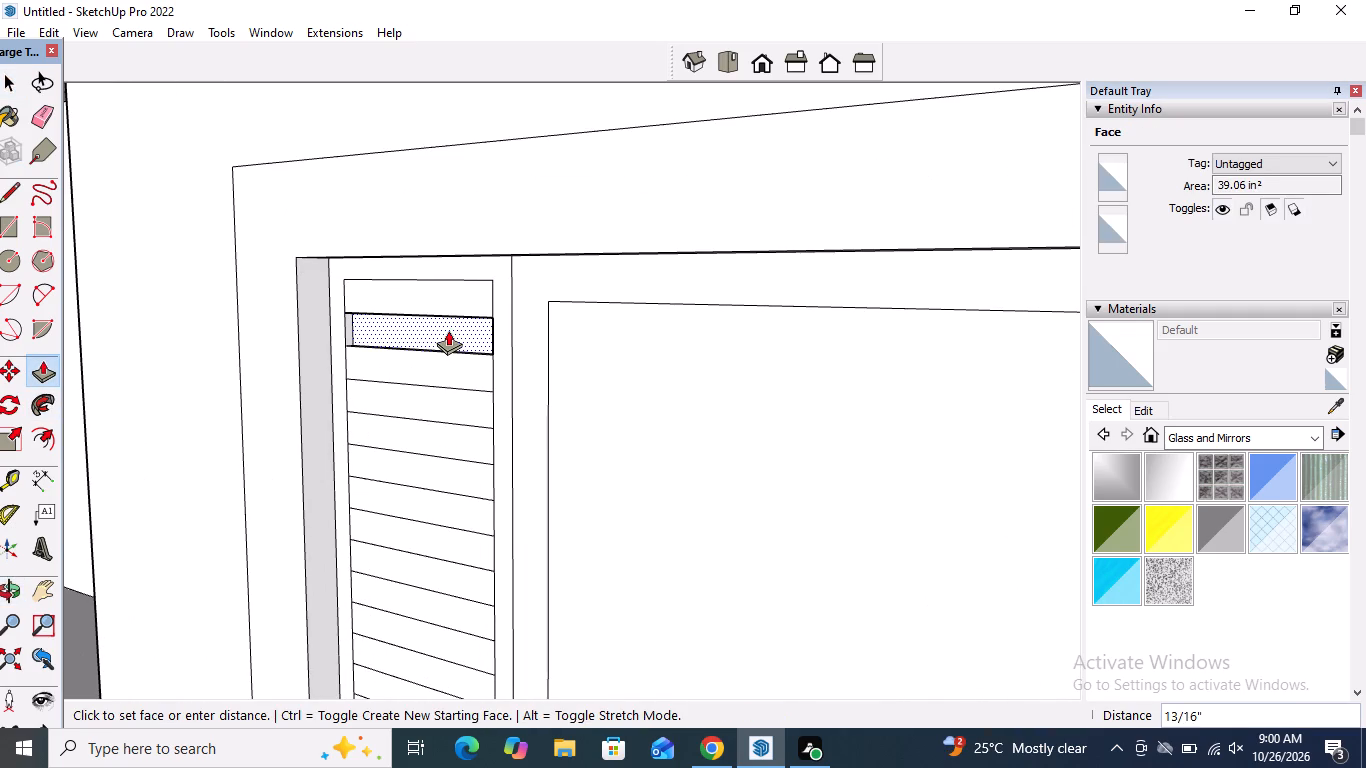
pyautogui.click(448, 329)
pyautogui.doubleClick(432, 403)
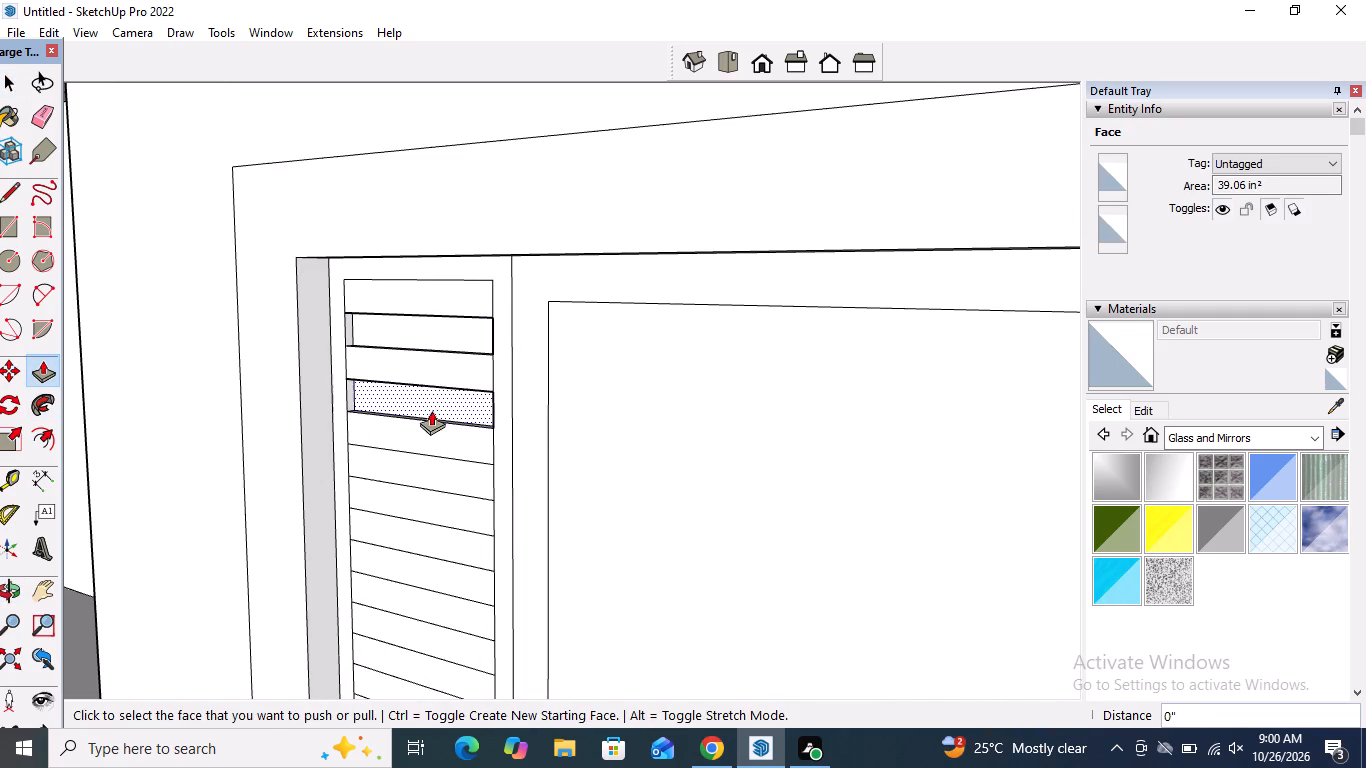
pyautogui.doubleClick(429, 467)
pyautogui.doubleClick(414, 525)
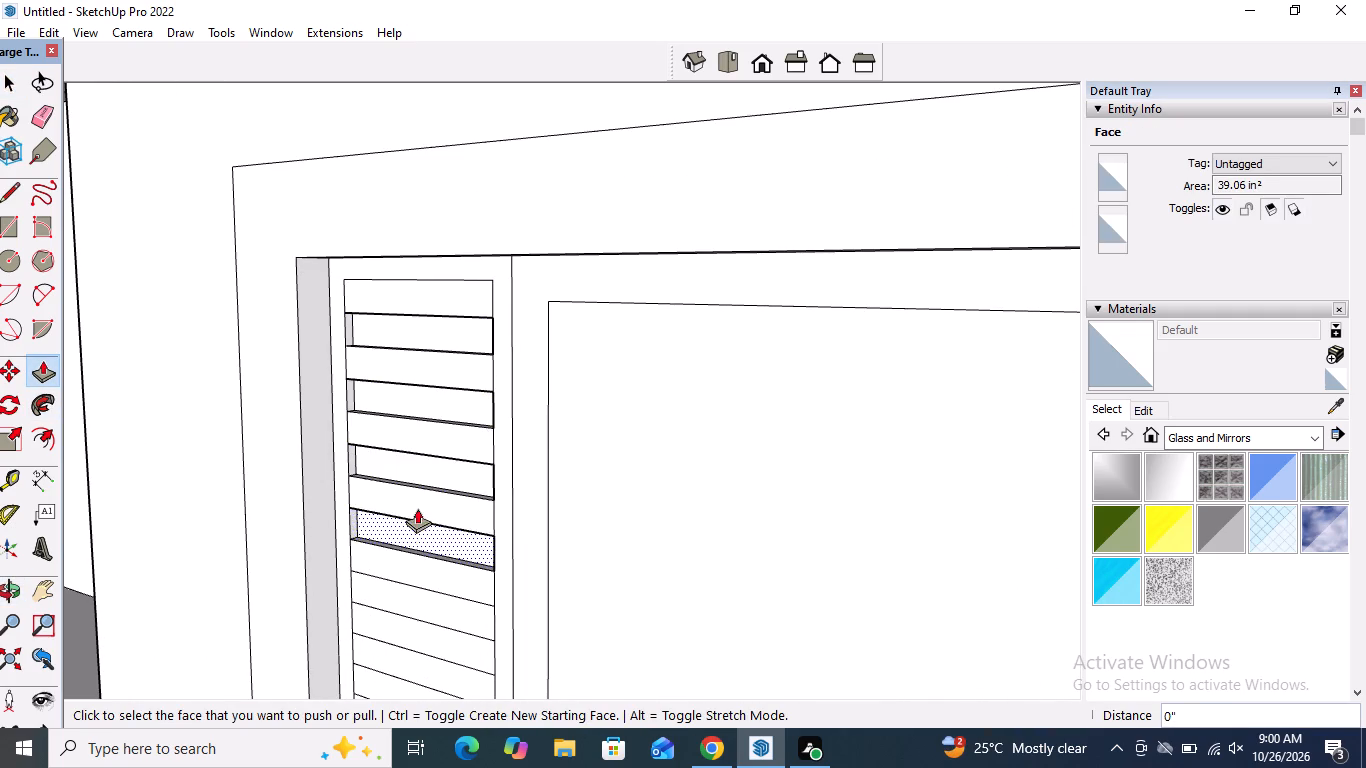
# Repeat the same inward push on the remaining six alternate strips down to the bottom of the narrow pane.
pyautogui.scroll(-4, 450, 341)
pyautogui.moveTo(466, 457); pyautogui.dragTo(494, 404, button='middle')
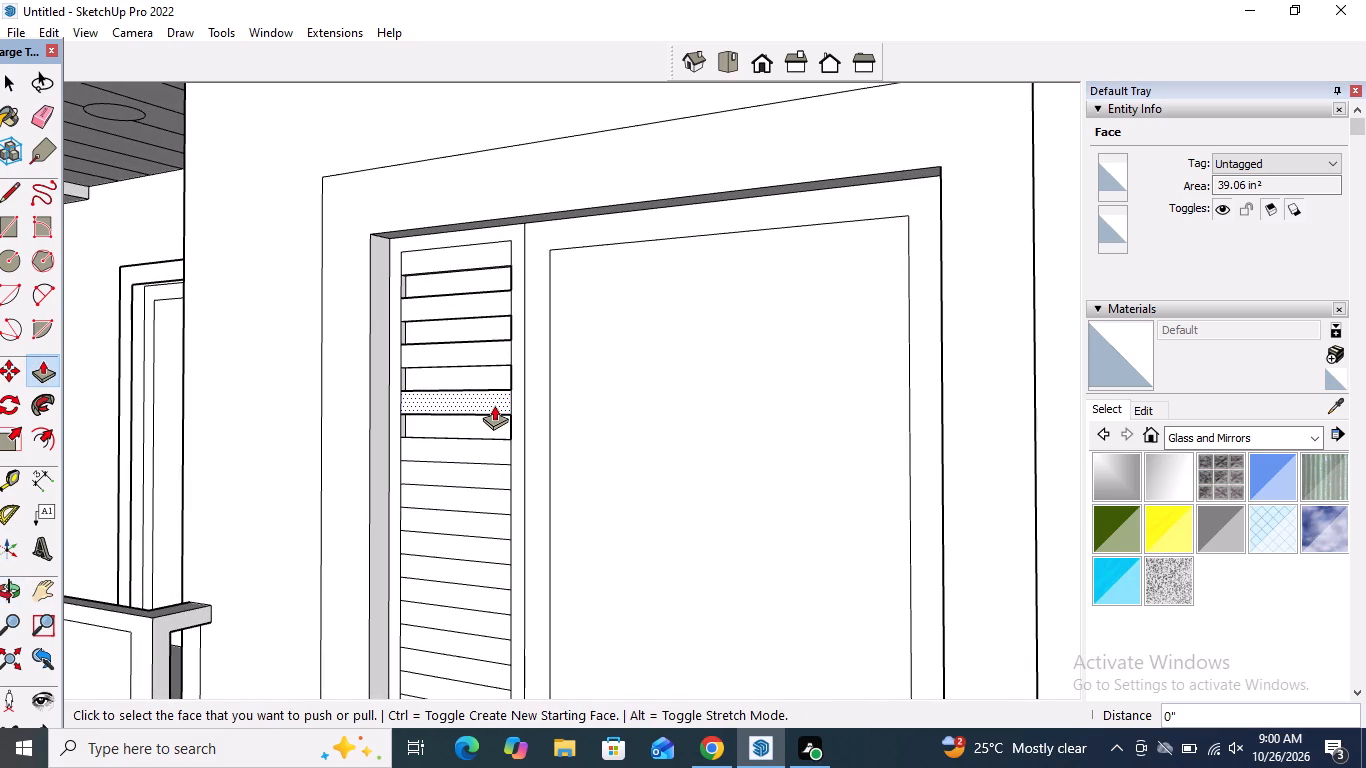
pyautogui.scroll(-1, 494, 411)
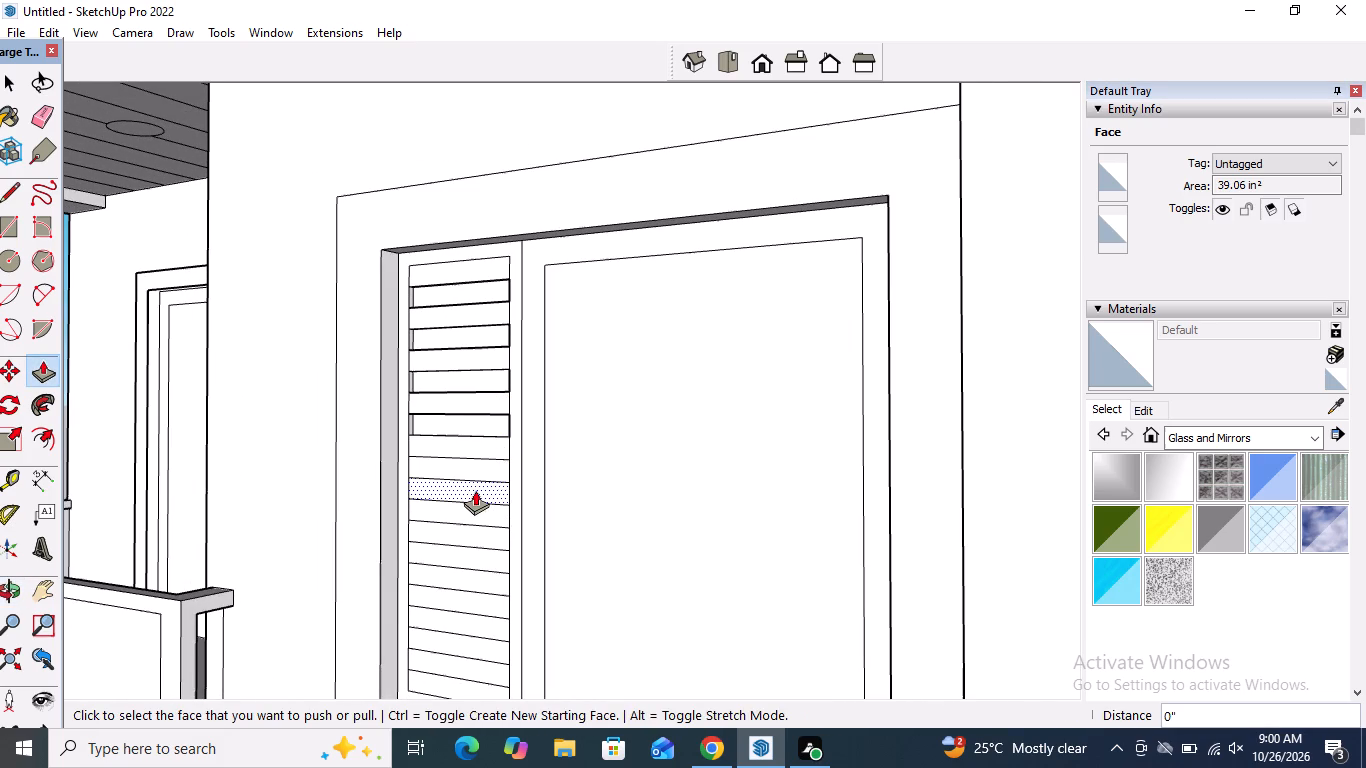
pyautogui.doubleClick(479, 465)
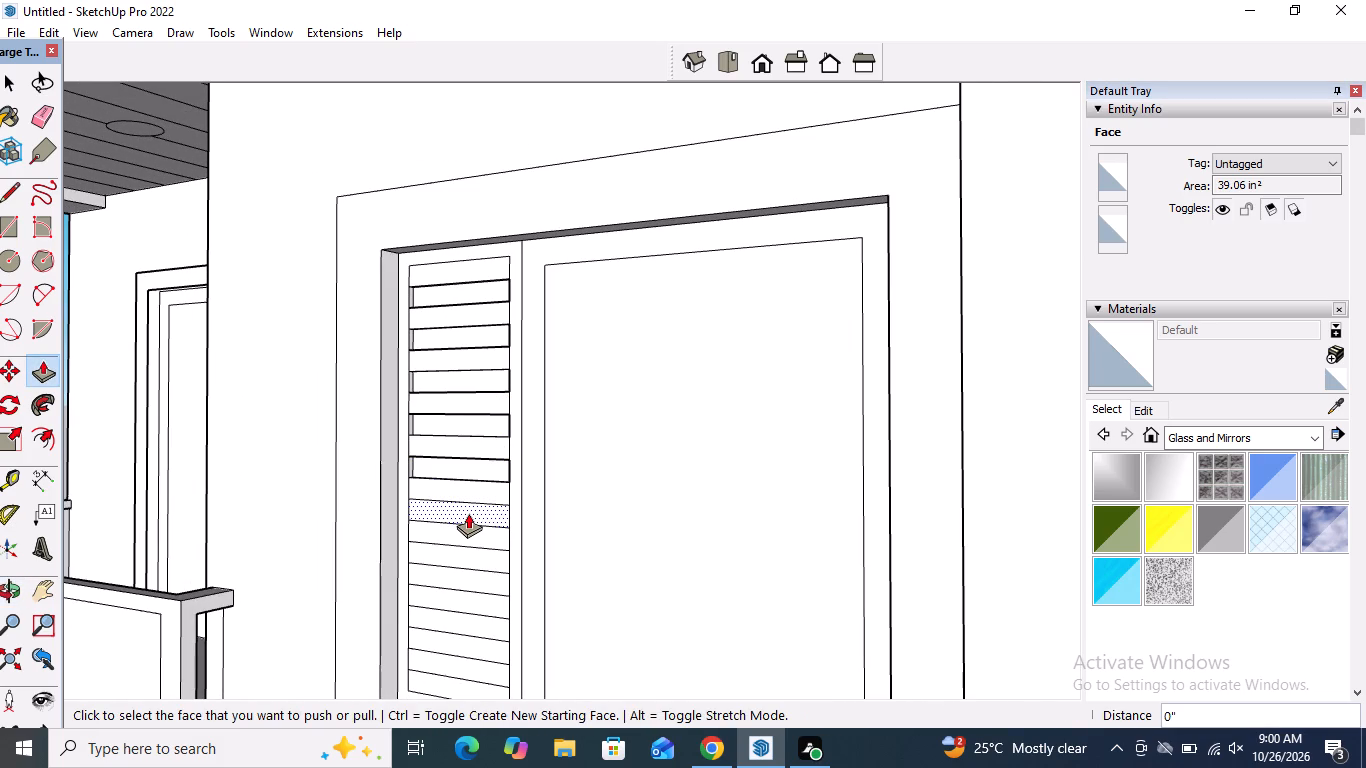
pyautogui.doubleClick(468, 512)
pyautogui.doubleClick(463, 548)
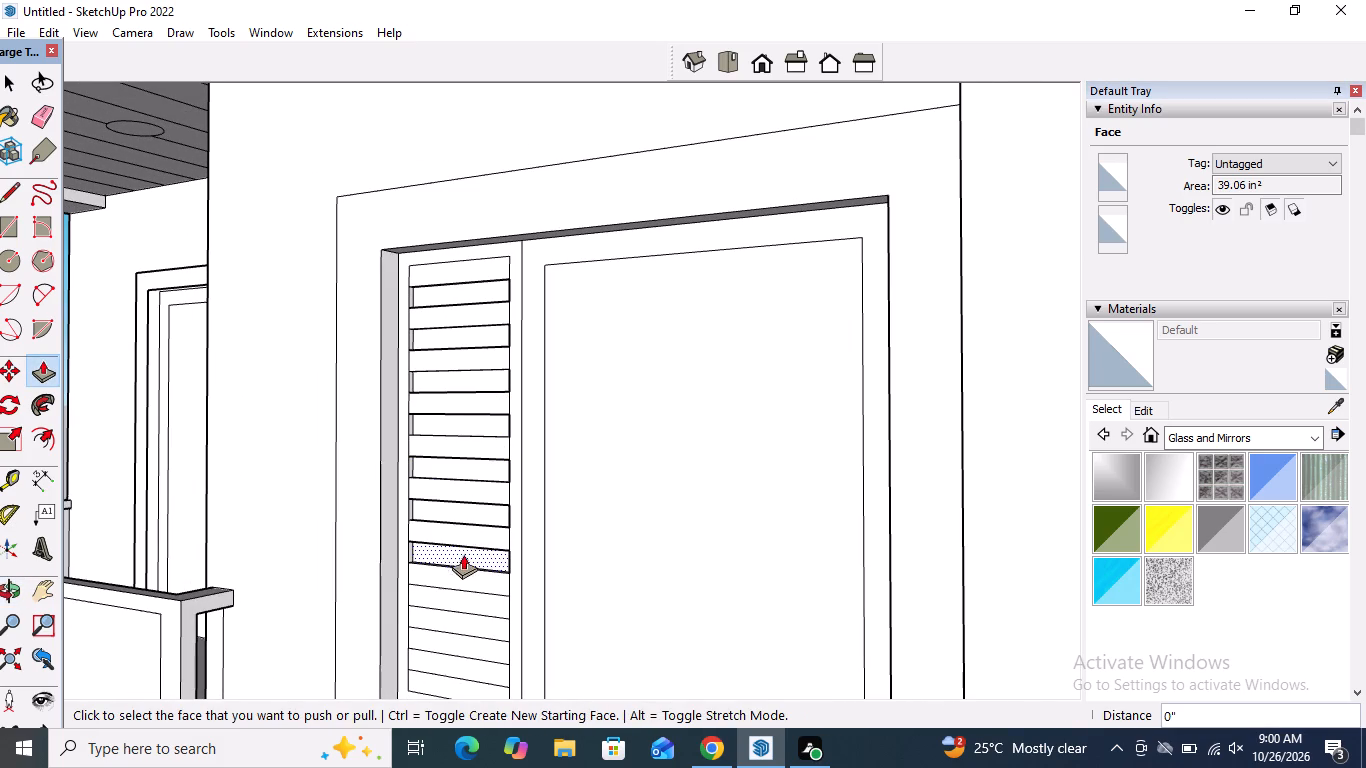
pyautogui.doubleClick(457, 592)
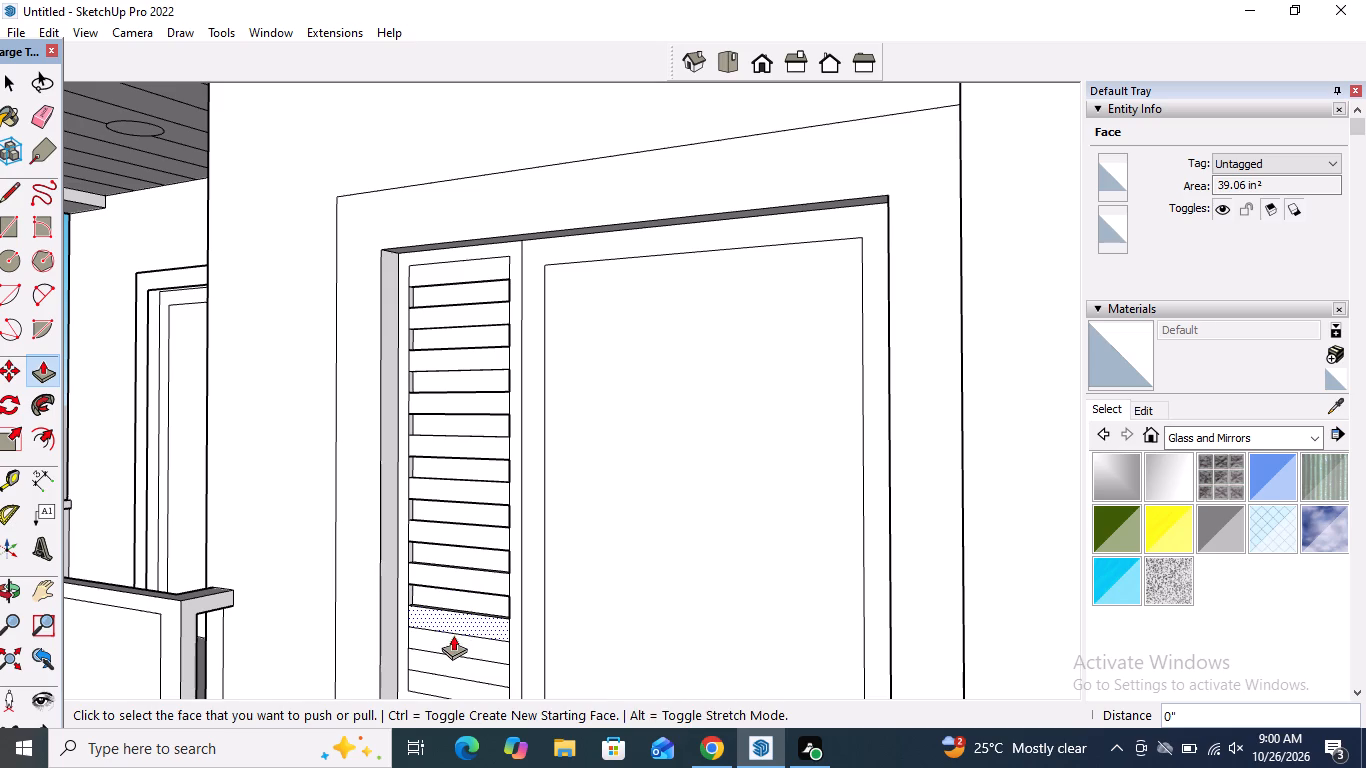
pyautogui.doubleClick(451, 640)
pyautogui.doubleClick(444, 681)
pyautogui.scroll(-4, 574, 437)
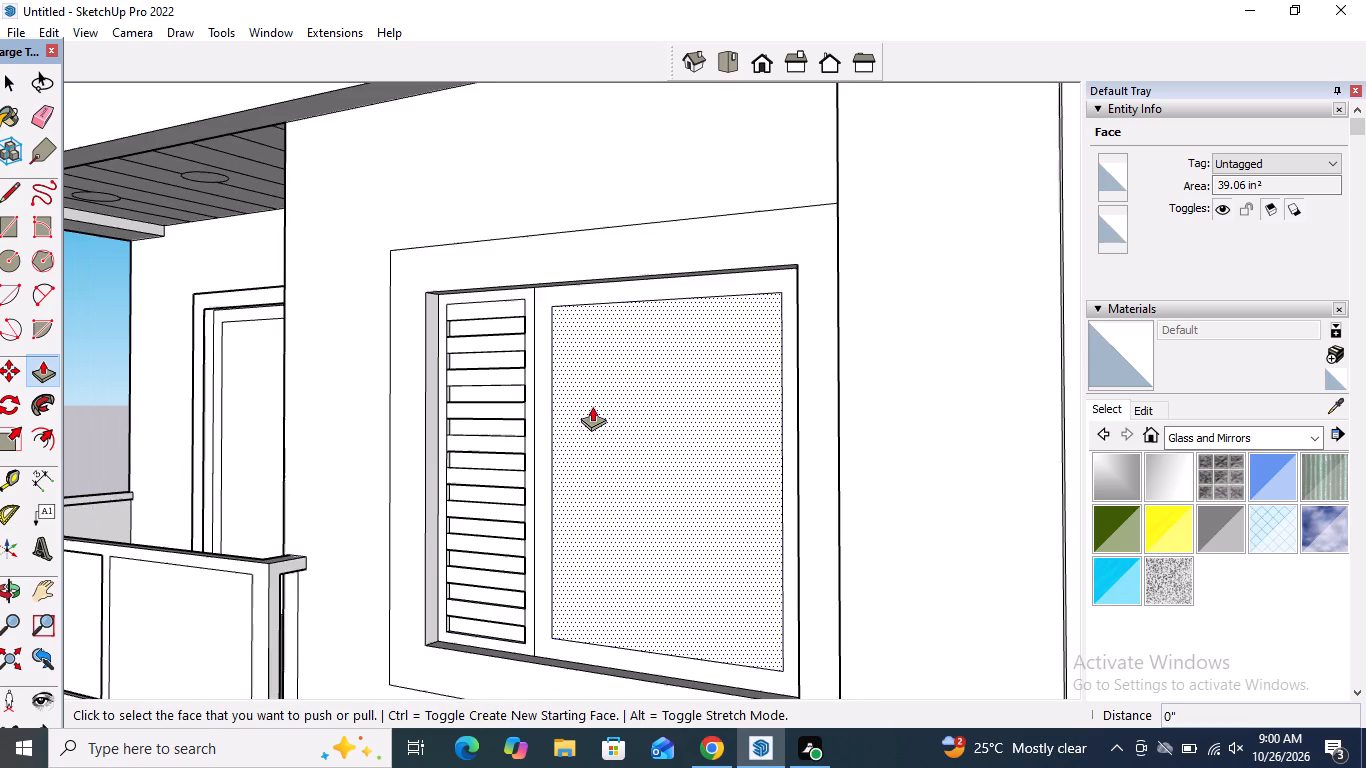
pyautogui.scroll(-2, 592, 406)
pyautogui.press('space')
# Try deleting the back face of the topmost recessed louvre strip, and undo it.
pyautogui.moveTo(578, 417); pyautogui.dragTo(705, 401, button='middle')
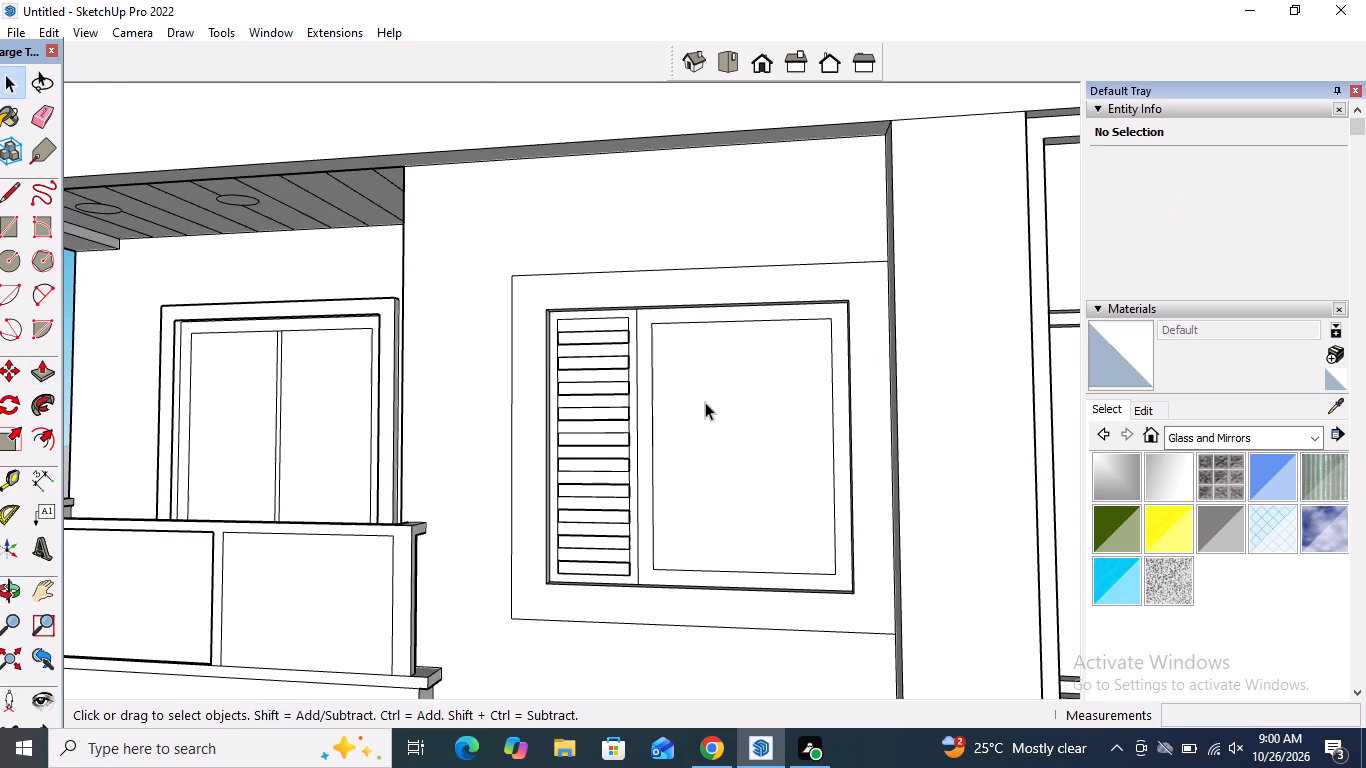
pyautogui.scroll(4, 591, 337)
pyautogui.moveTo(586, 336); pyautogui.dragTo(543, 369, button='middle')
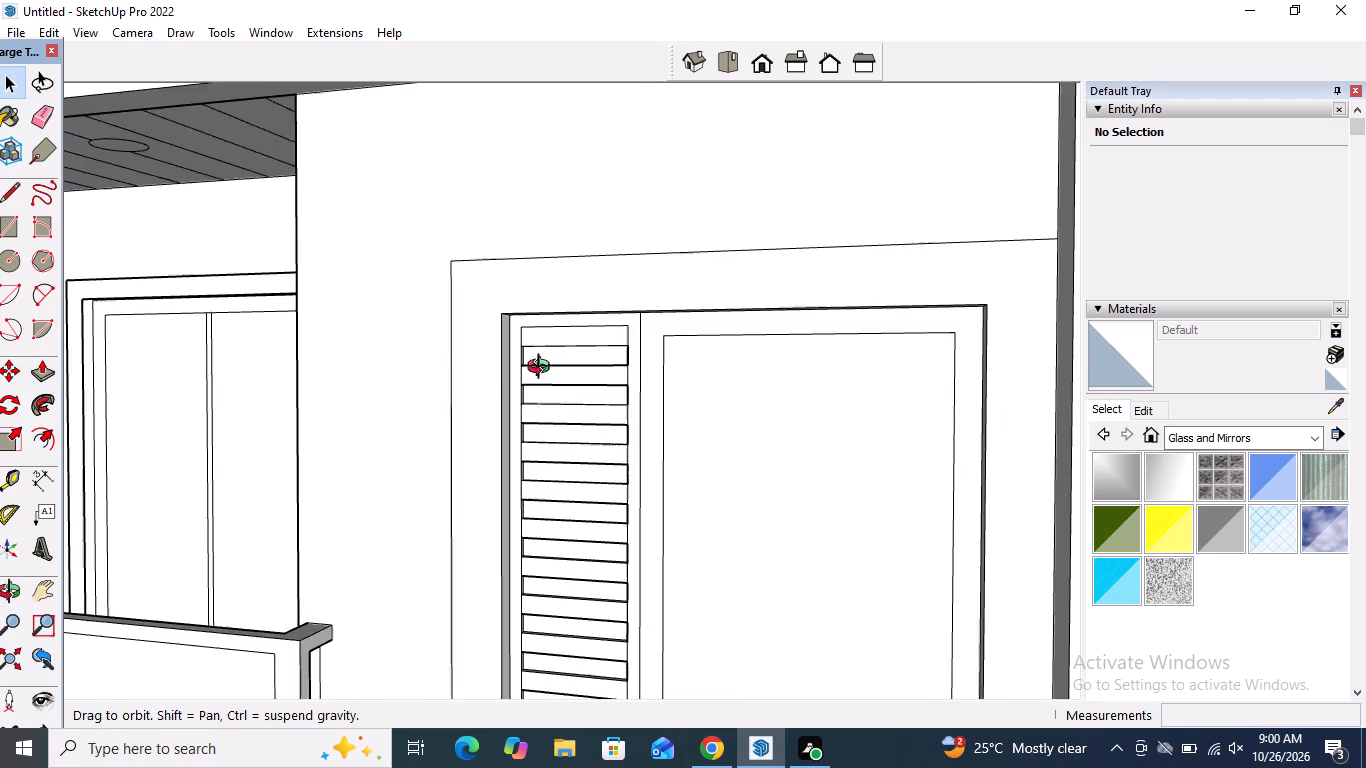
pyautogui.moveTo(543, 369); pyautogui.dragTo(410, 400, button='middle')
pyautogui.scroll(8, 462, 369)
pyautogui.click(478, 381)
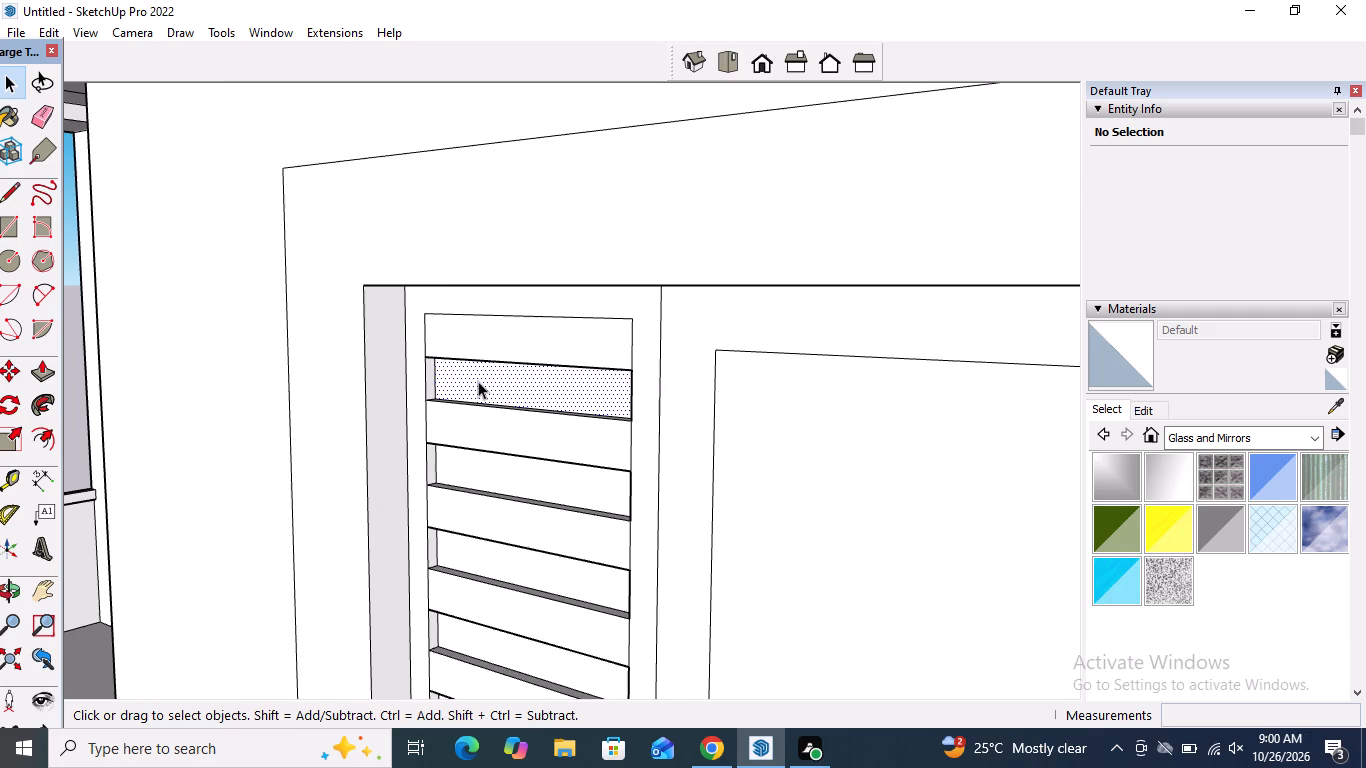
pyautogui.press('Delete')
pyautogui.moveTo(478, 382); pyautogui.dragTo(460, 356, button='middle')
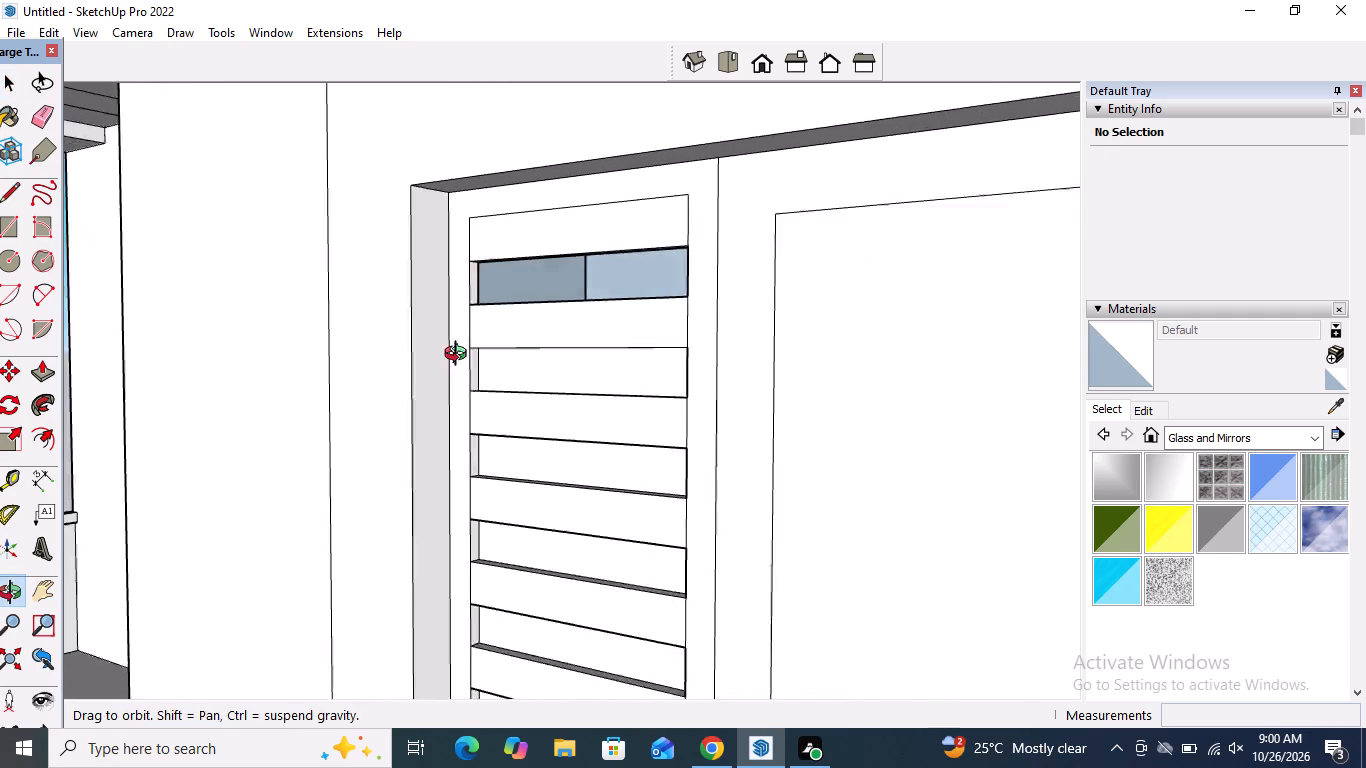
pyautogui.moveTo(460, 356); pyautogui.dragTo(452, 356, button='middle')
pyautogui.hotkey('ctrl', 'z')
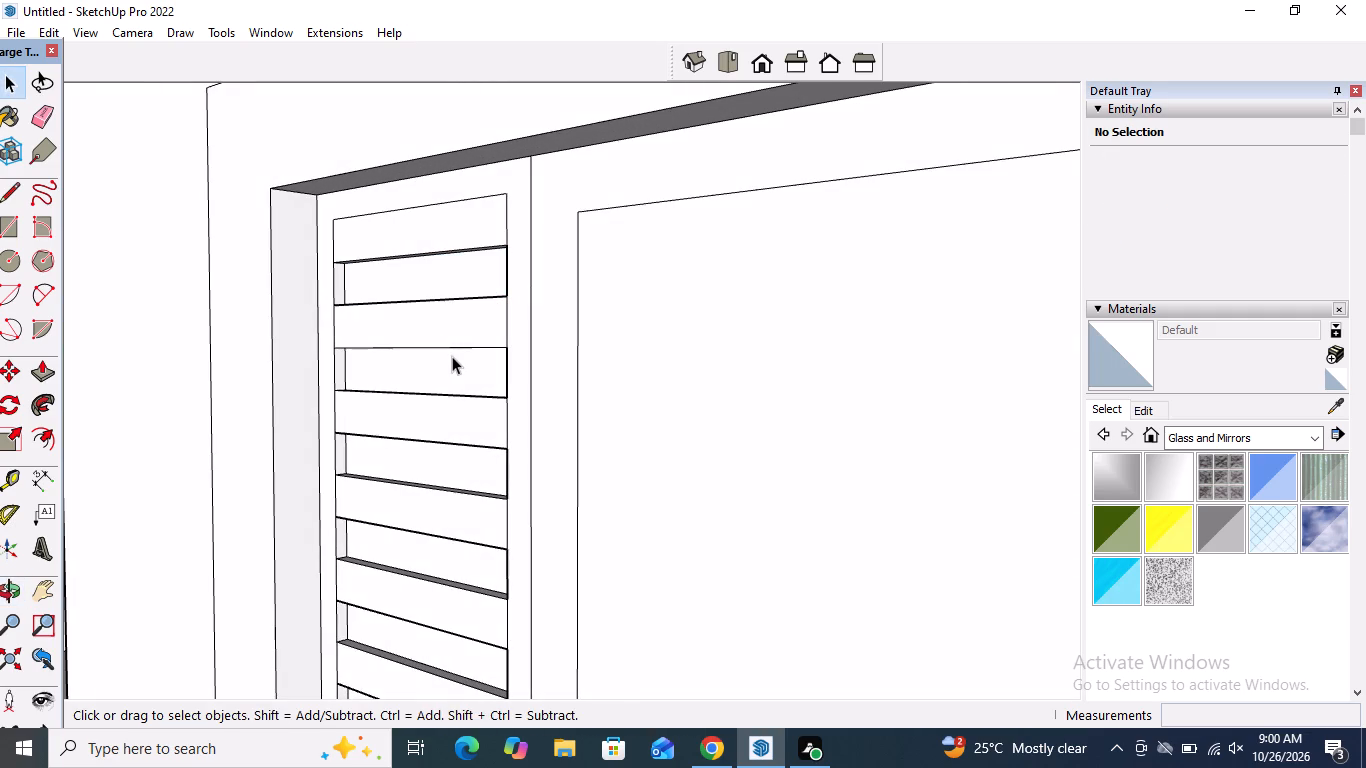
# Push the back face of the topmost recessed louvre strip slightly deeper.
pyautogui.click(33, 369)
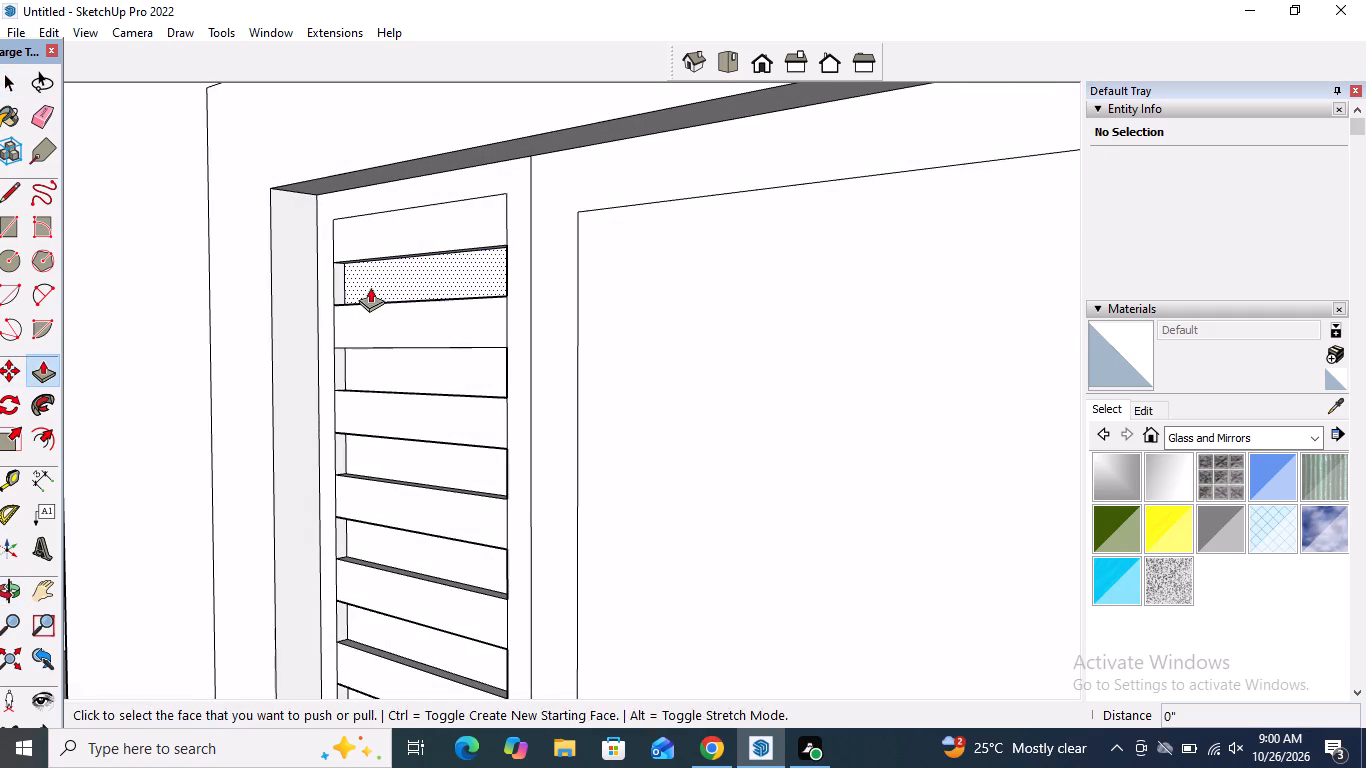
pyautogui.click(375, 283)
pyautogui.click(418, 268)
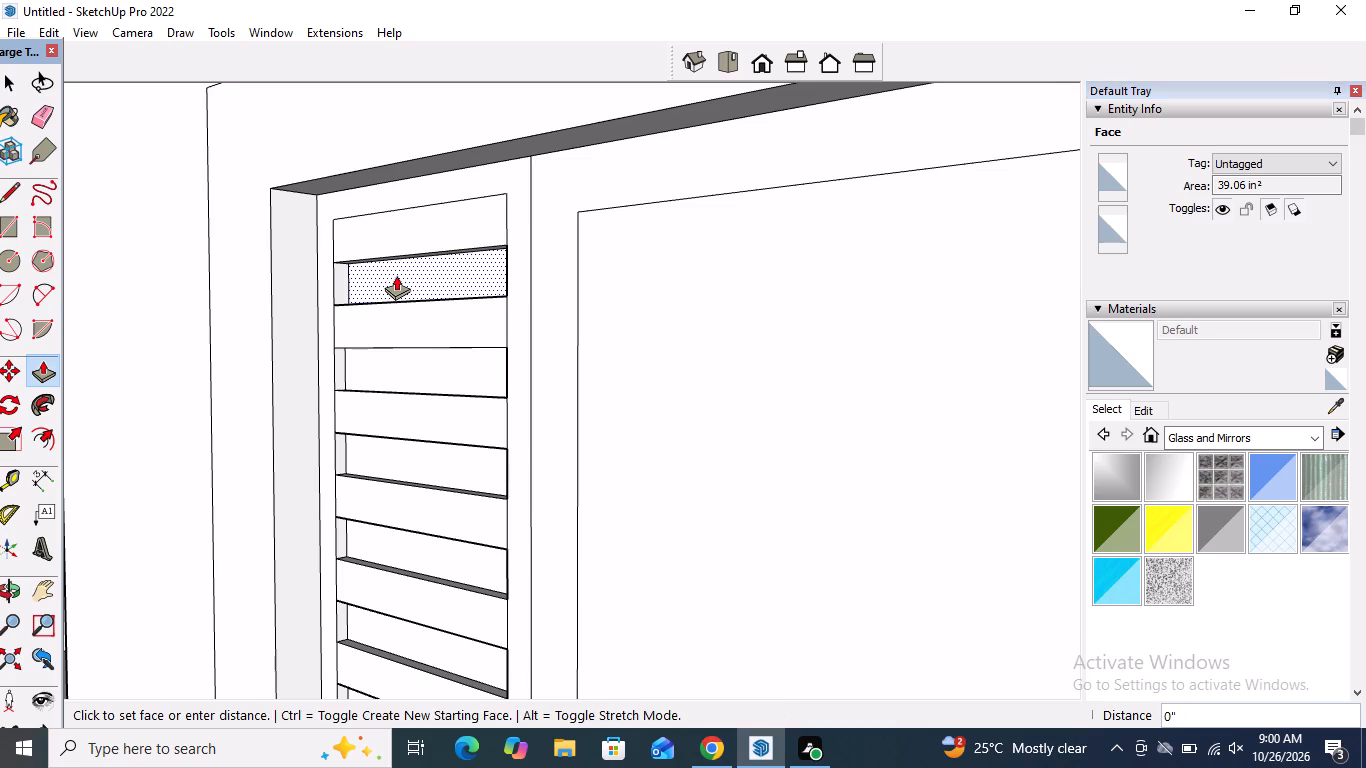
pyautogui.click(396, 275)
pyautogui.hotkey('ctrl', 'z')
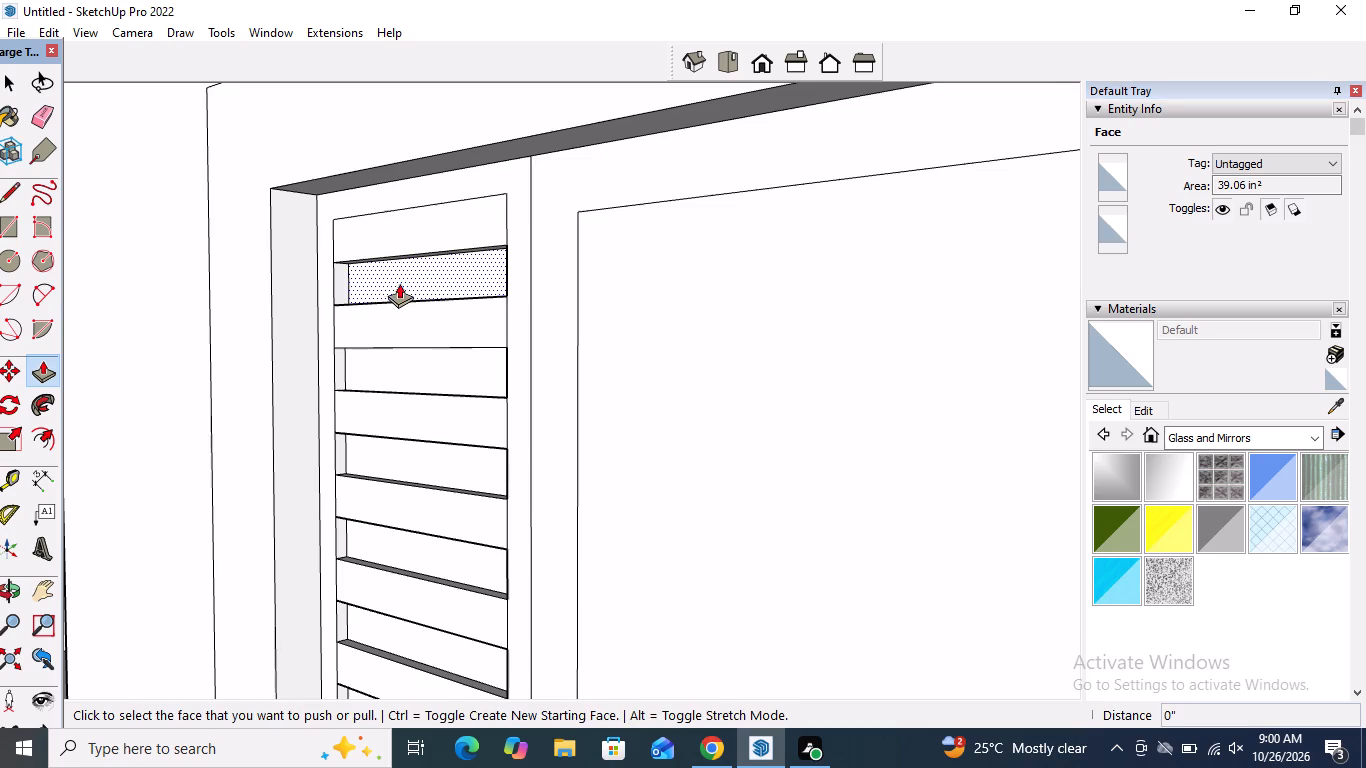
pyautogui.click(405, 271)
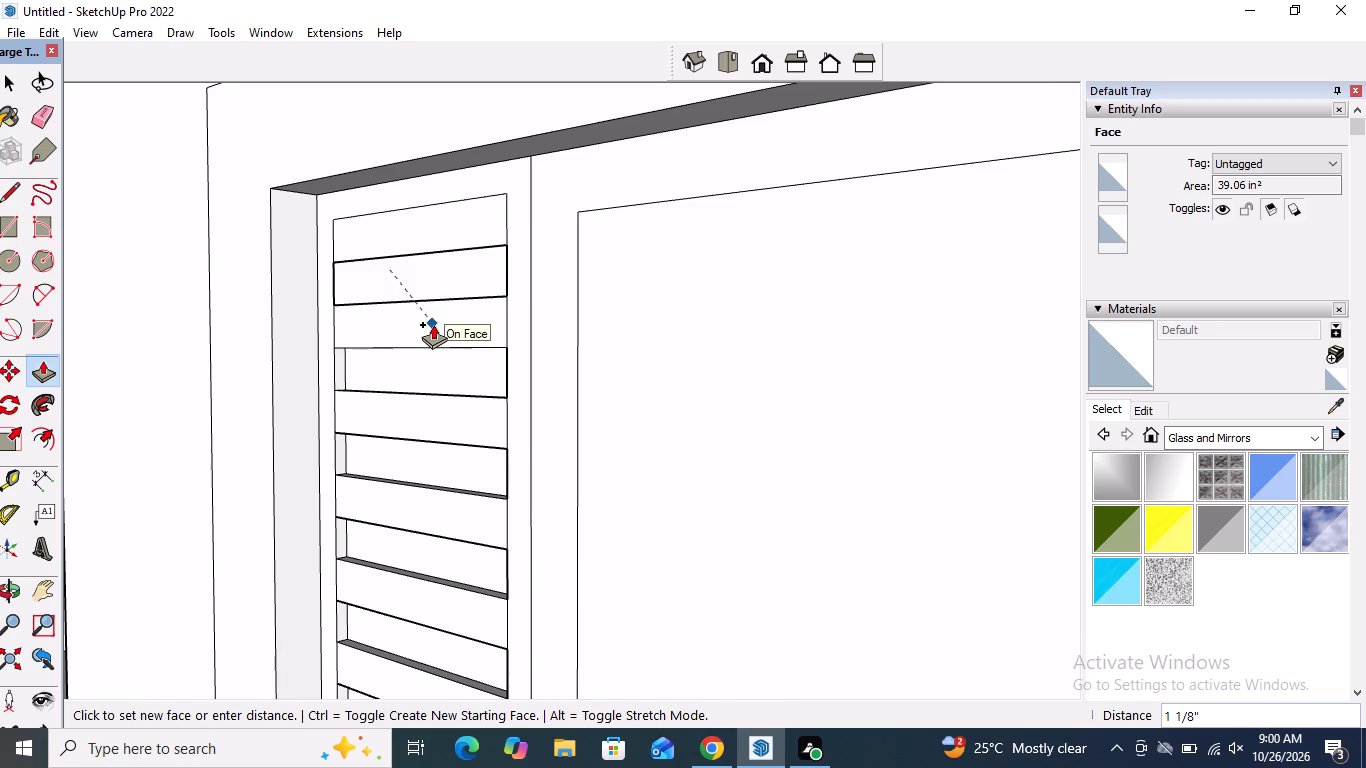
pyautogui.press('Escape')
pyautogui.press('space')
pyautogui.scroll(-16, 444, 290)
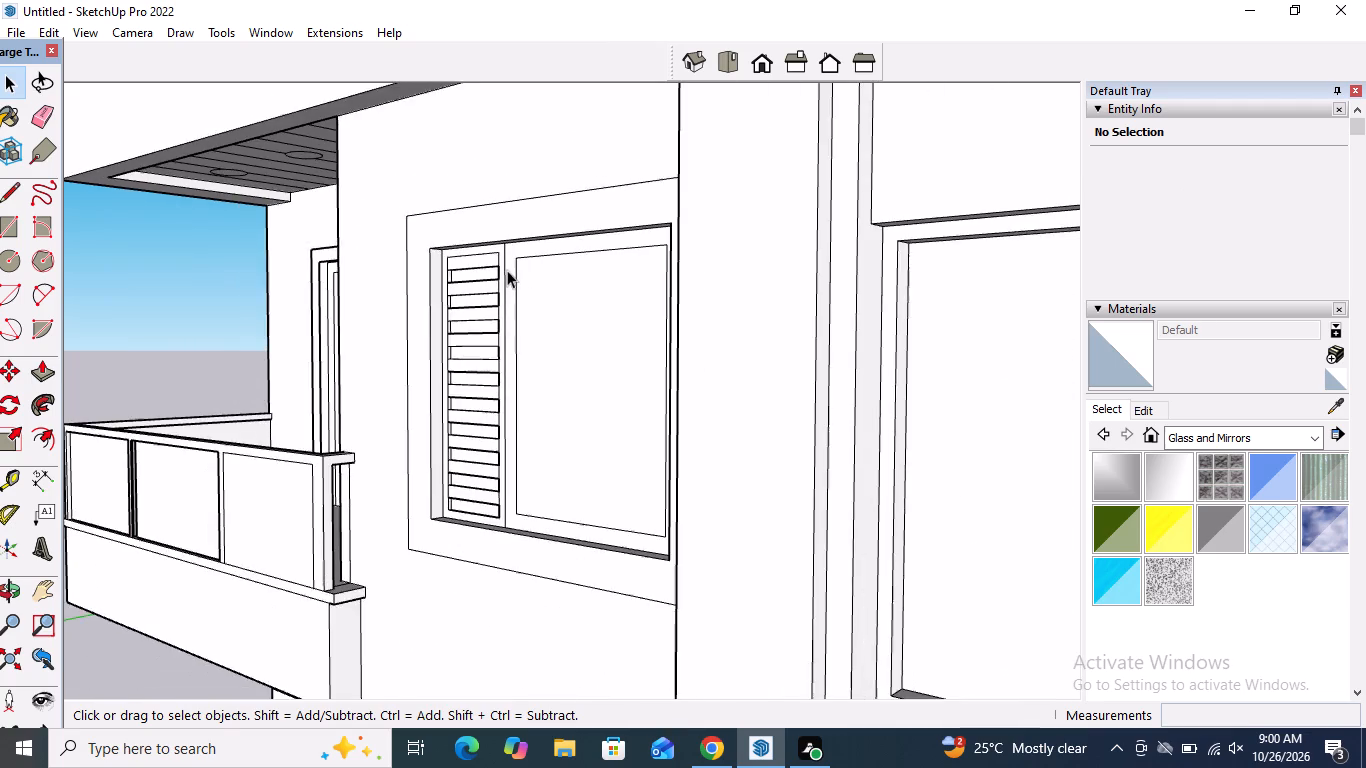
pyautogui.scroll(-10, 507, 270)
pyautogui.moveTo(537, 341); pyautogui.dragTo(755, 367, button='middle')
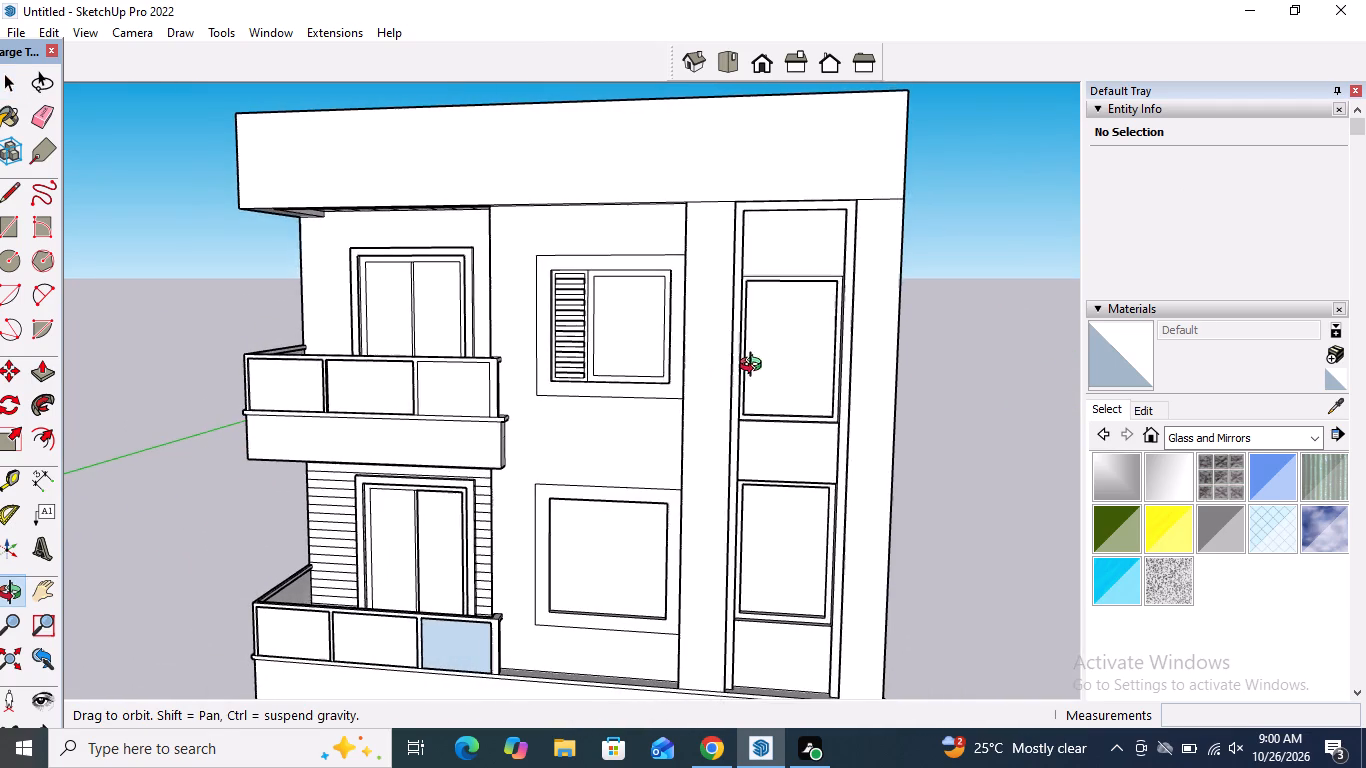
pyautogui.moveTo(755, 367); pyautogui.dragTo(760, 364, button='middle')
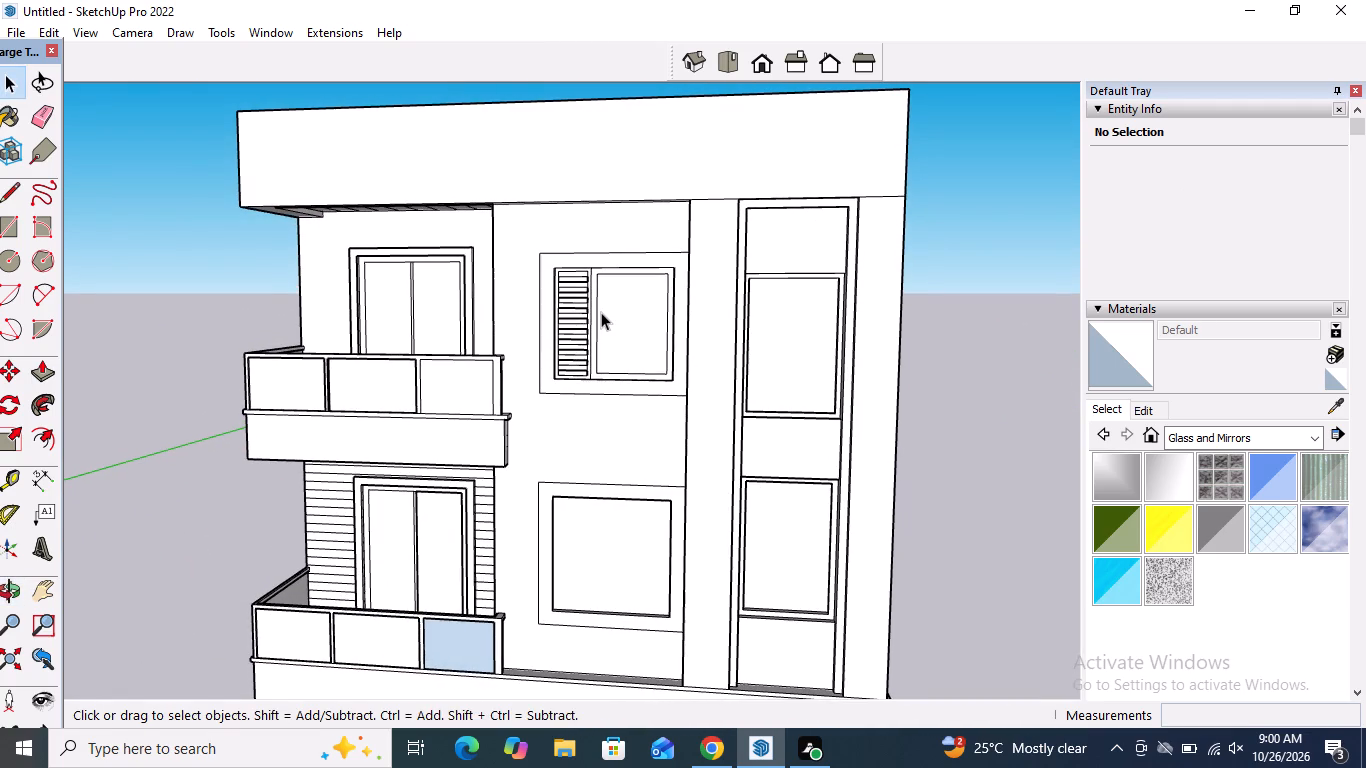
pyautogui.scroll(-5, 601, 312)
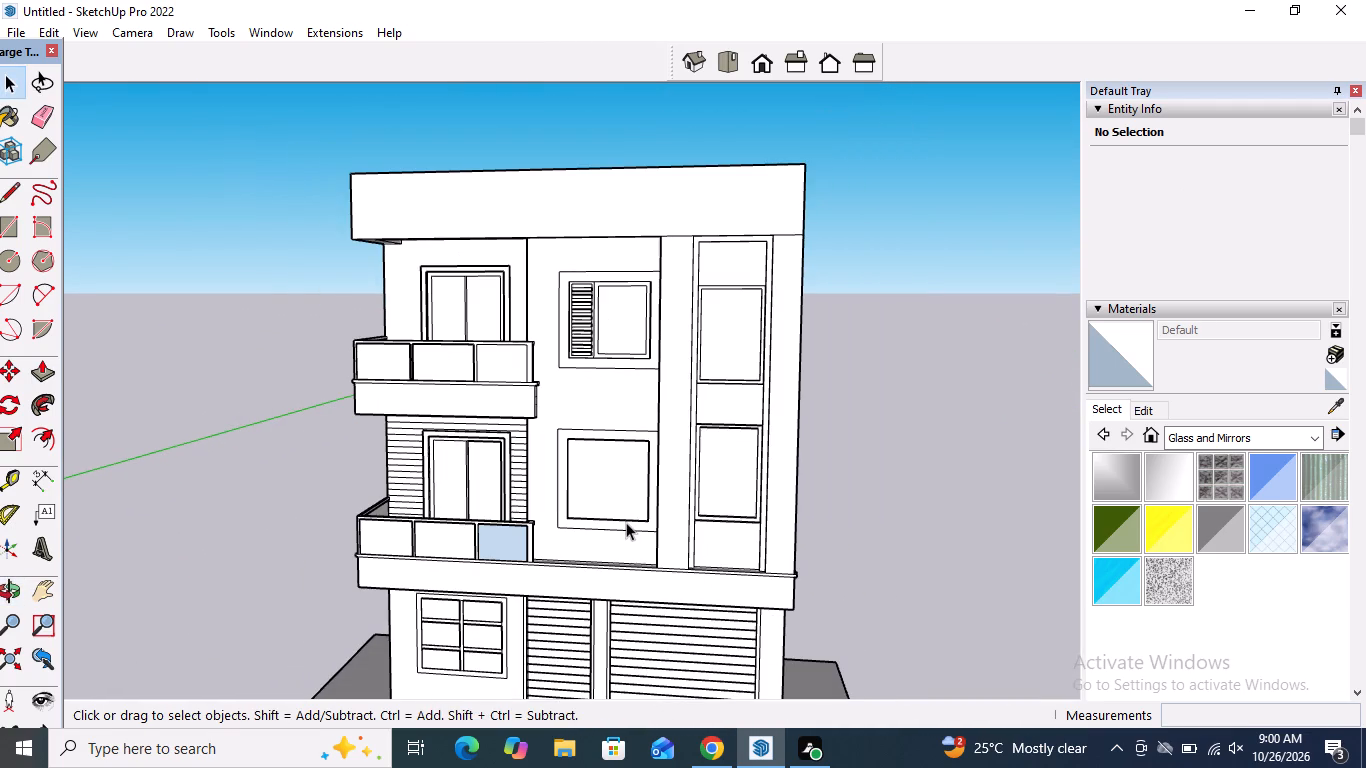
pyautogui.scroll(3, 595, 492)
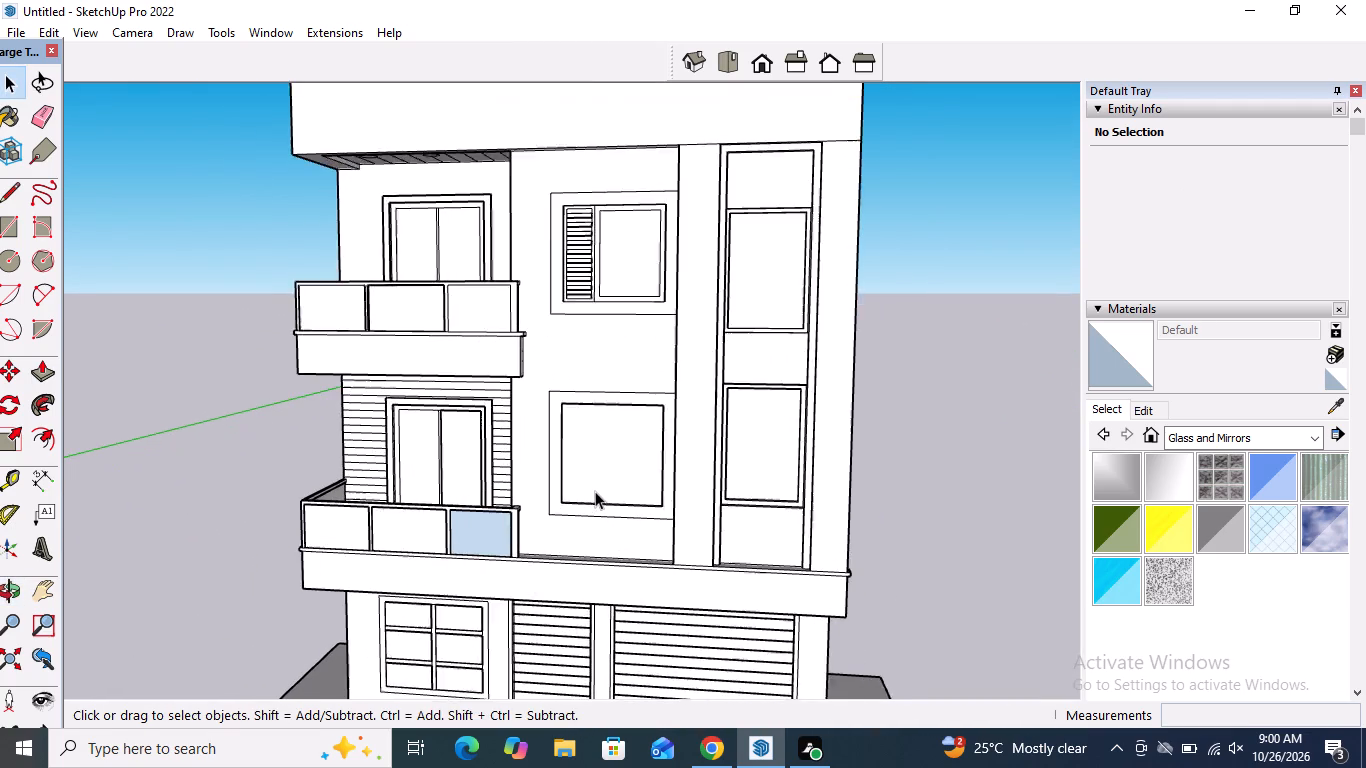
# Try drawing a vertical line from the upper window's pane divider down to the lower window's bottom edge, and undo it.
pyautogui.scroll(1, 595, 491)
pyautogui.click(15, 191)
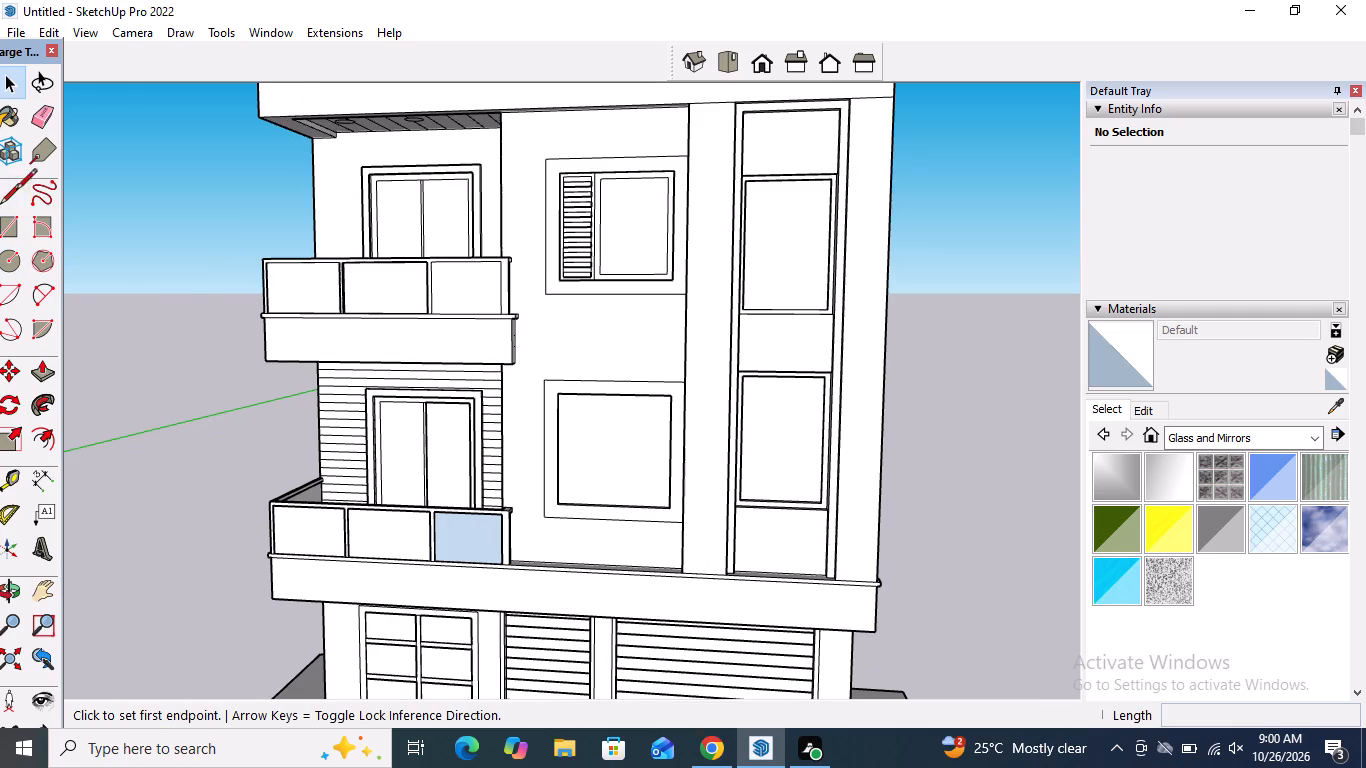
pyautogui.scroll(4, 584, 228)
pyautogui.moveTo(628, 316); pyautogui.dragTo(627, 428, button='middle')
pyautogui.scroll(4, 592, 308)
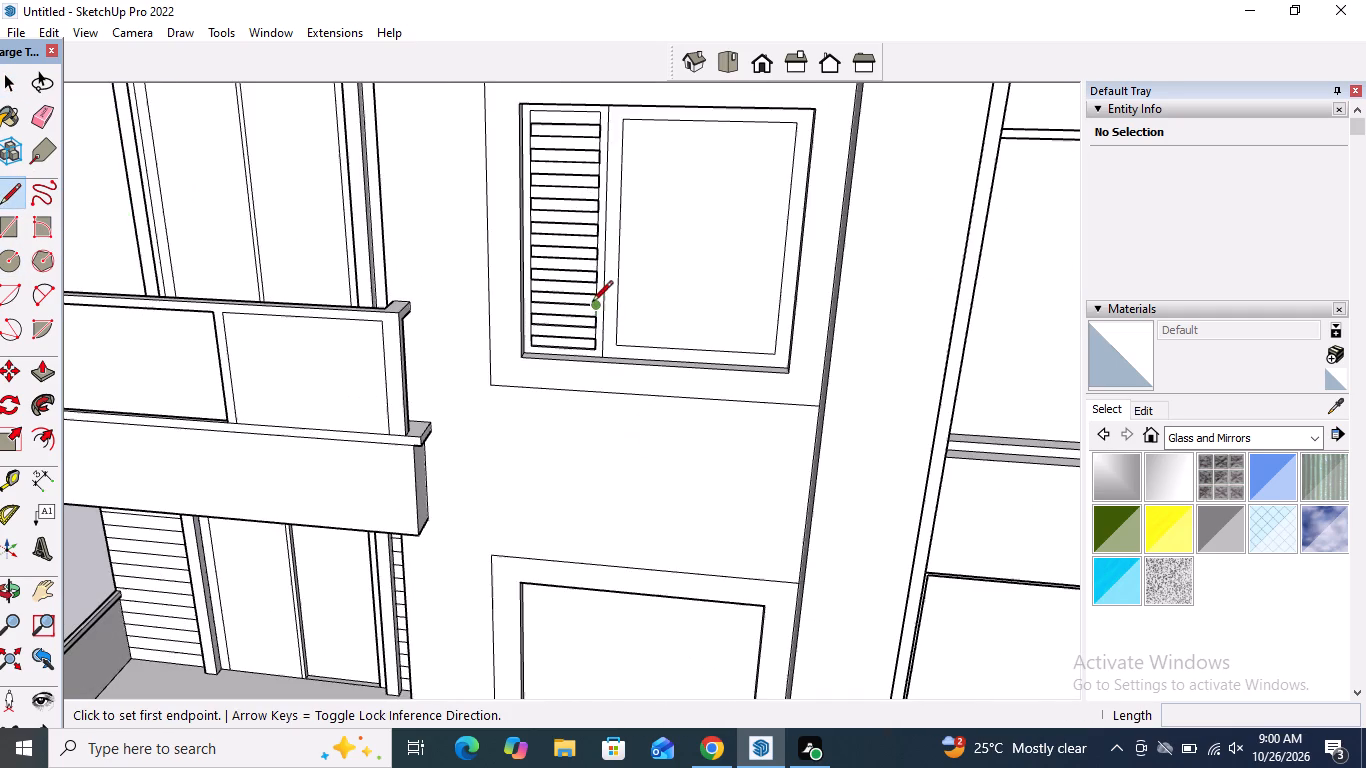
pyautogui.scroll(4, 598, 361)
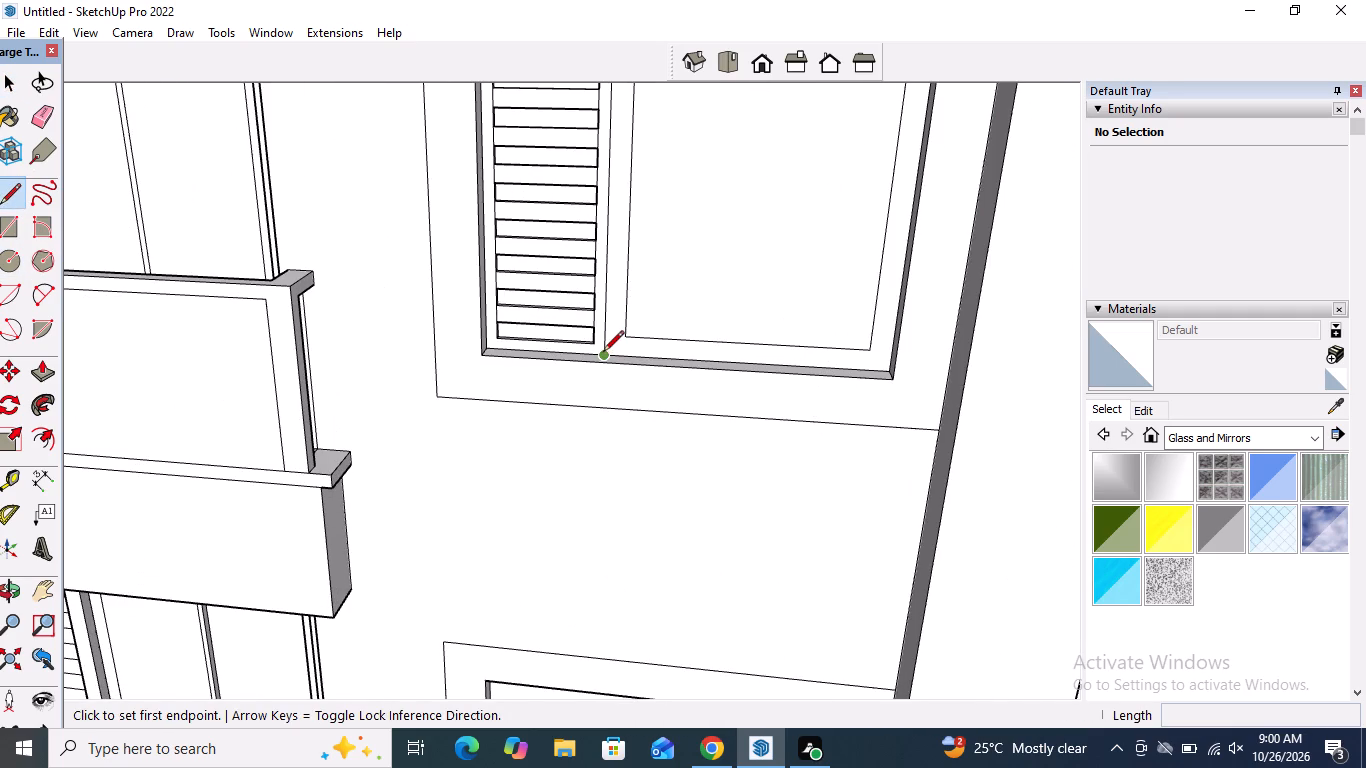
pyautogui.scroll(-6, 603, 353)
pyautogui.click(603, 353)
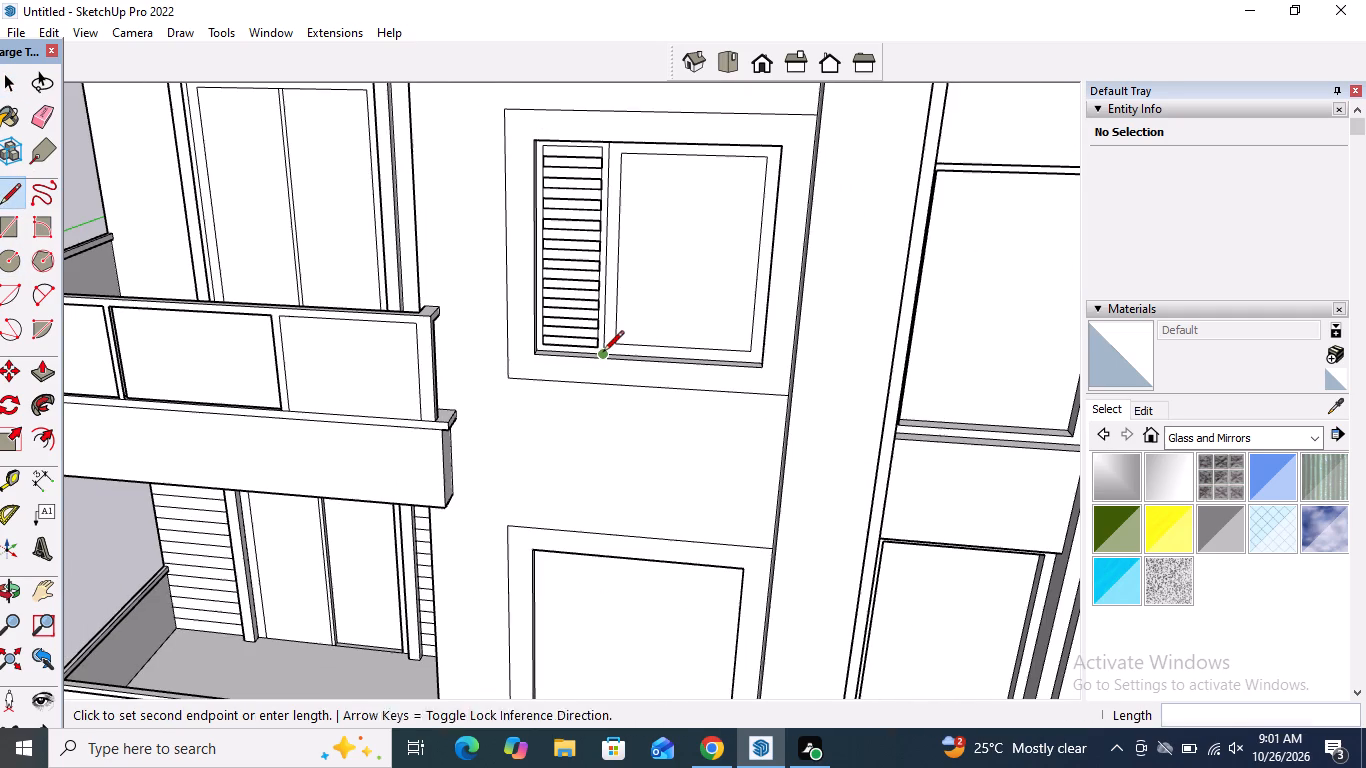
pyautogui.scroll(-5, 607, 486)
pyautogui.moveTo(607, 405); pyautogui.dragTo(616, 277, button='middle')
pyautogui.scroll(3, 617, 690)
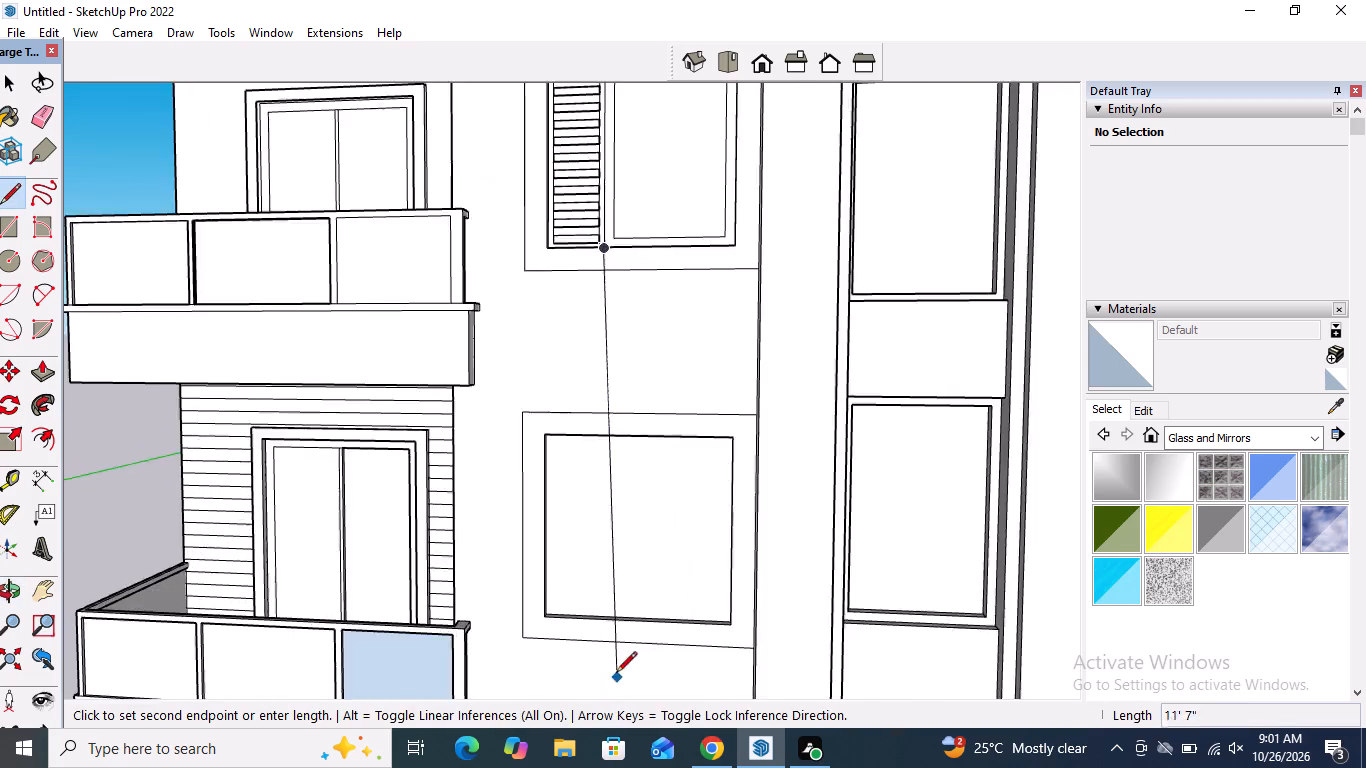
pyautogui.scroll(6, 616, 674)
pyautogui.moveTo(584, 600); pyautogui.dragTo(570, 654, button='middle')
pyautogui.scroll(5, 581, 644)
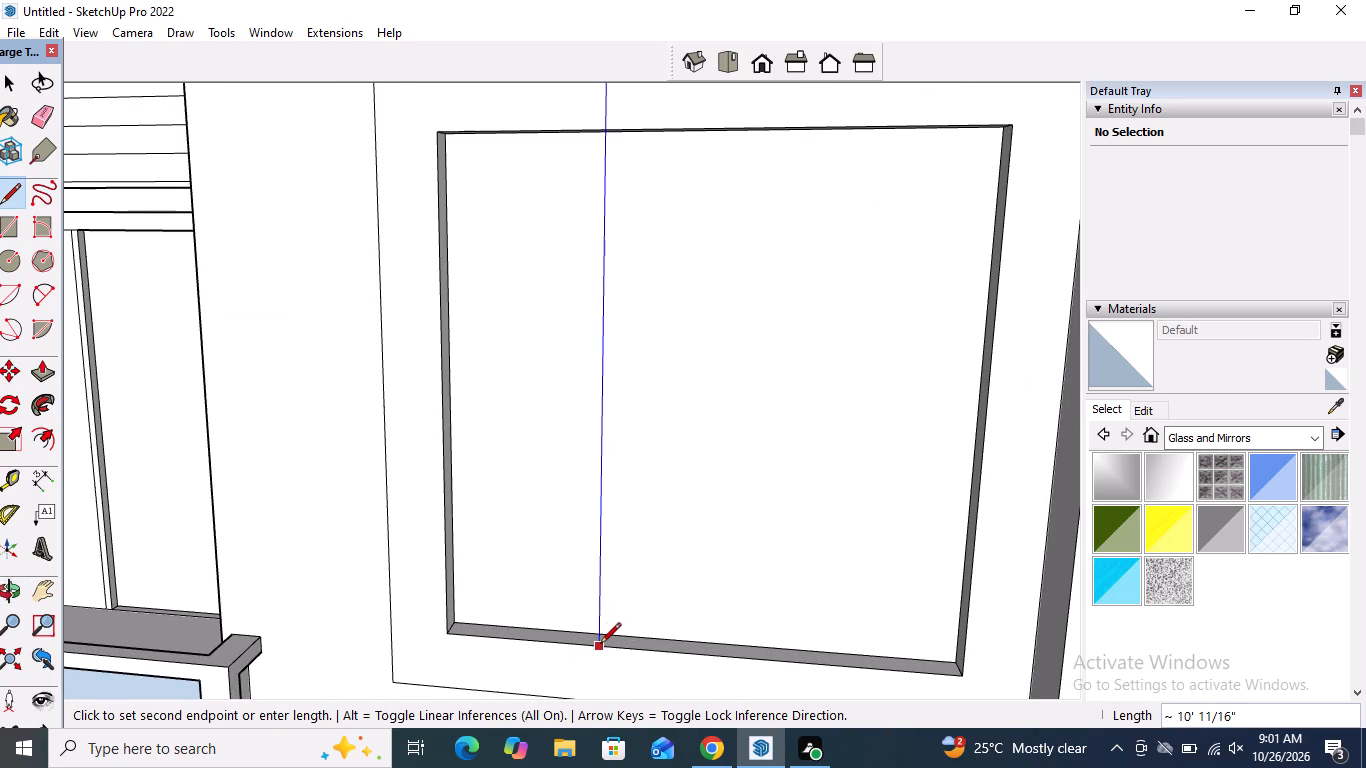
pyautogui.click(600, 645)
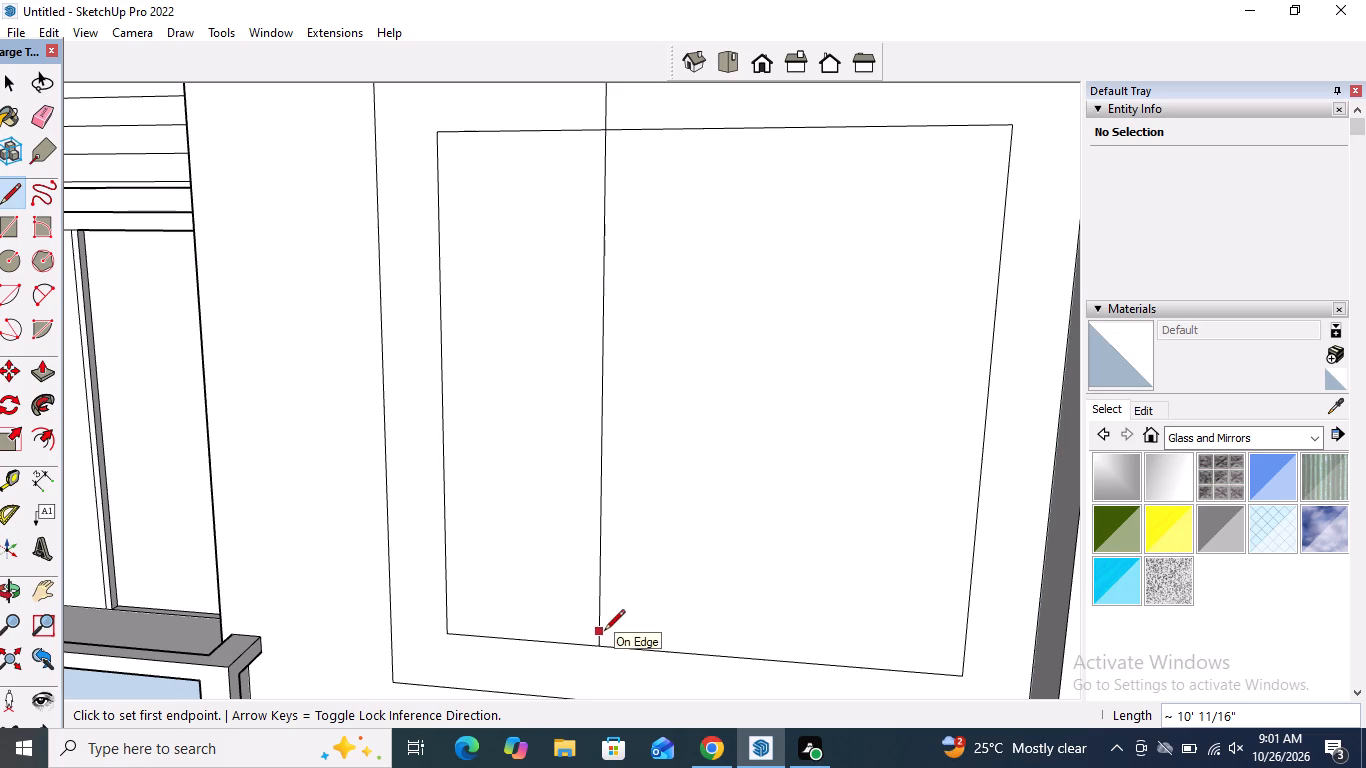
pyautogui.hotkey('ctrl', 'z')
# Draw a vertical dividing line about 5' 5/16" long across the lower window's recessed face, splitting off a narrow pane beneath the louvred one.
pyautogui.moveTo(604, 630); pyautogui.dragTo(511, 657, button='middle')
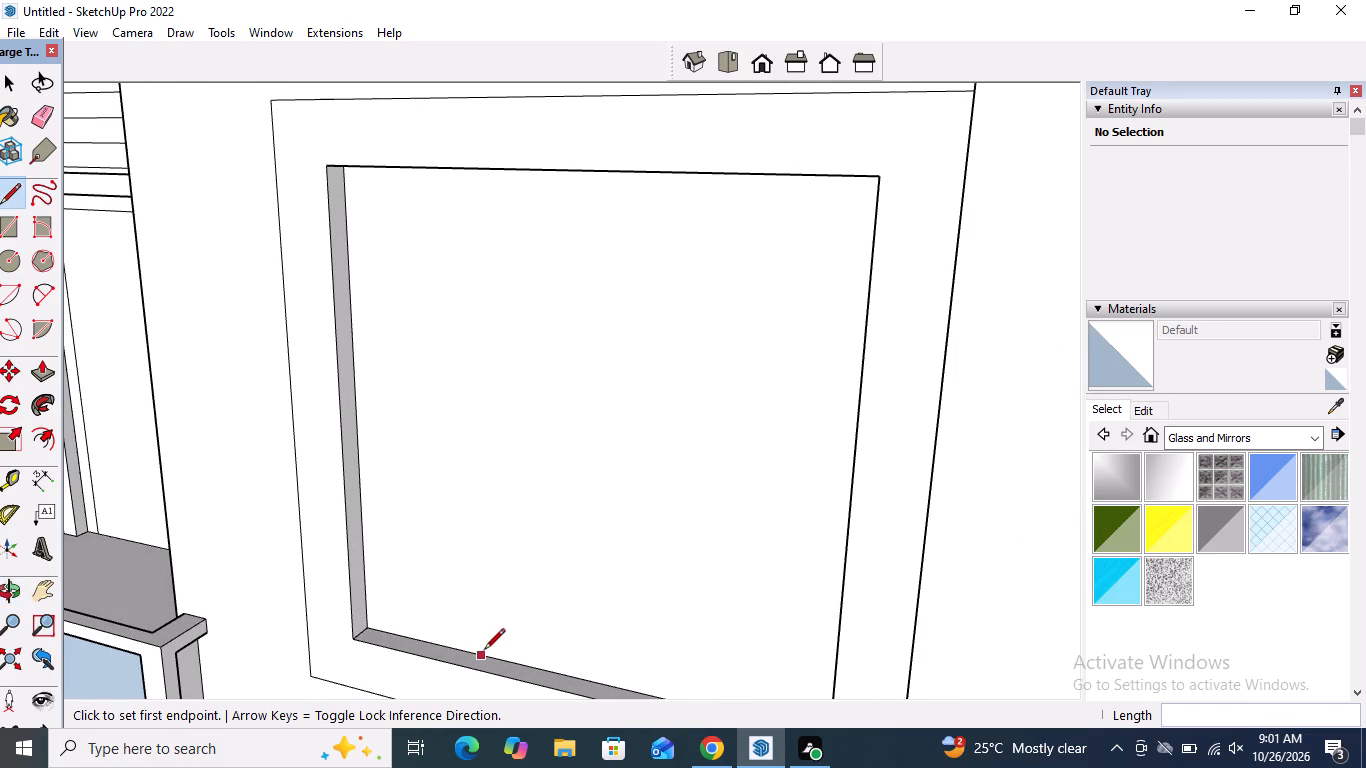
pyautogui.click(494, 655)
pyautogui.moveTo(480, 477); pyautogui.dragTo(492, 425, button='middle')
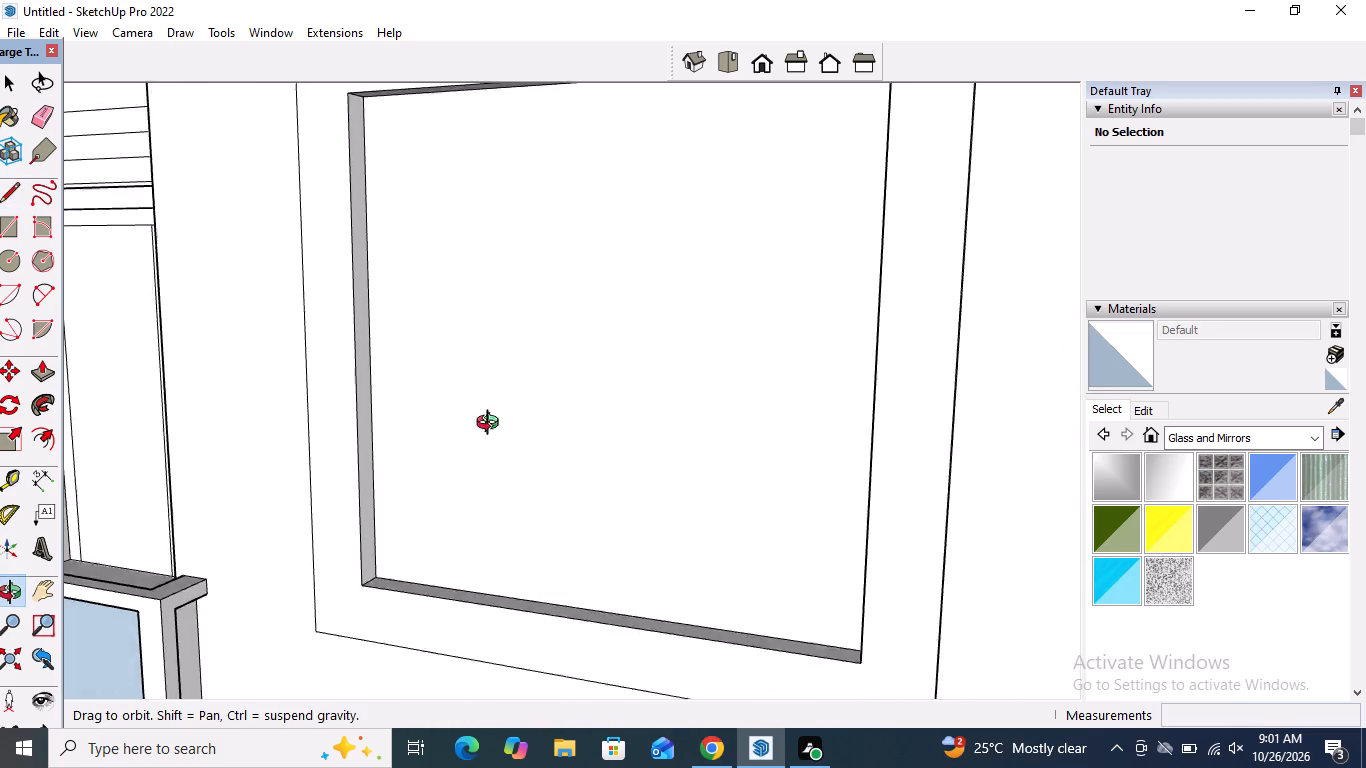
pyautogui.moveTo(492, 425); pyautogui.dragTo(498, 400, button='middle')
pyautogui.scroll(-6, 514, 575)
pyautogui.moveTo(535, 449); pyautogui.dragTo(552, 354, button='middle')
pyautogui.scroll(4, 559, 222)
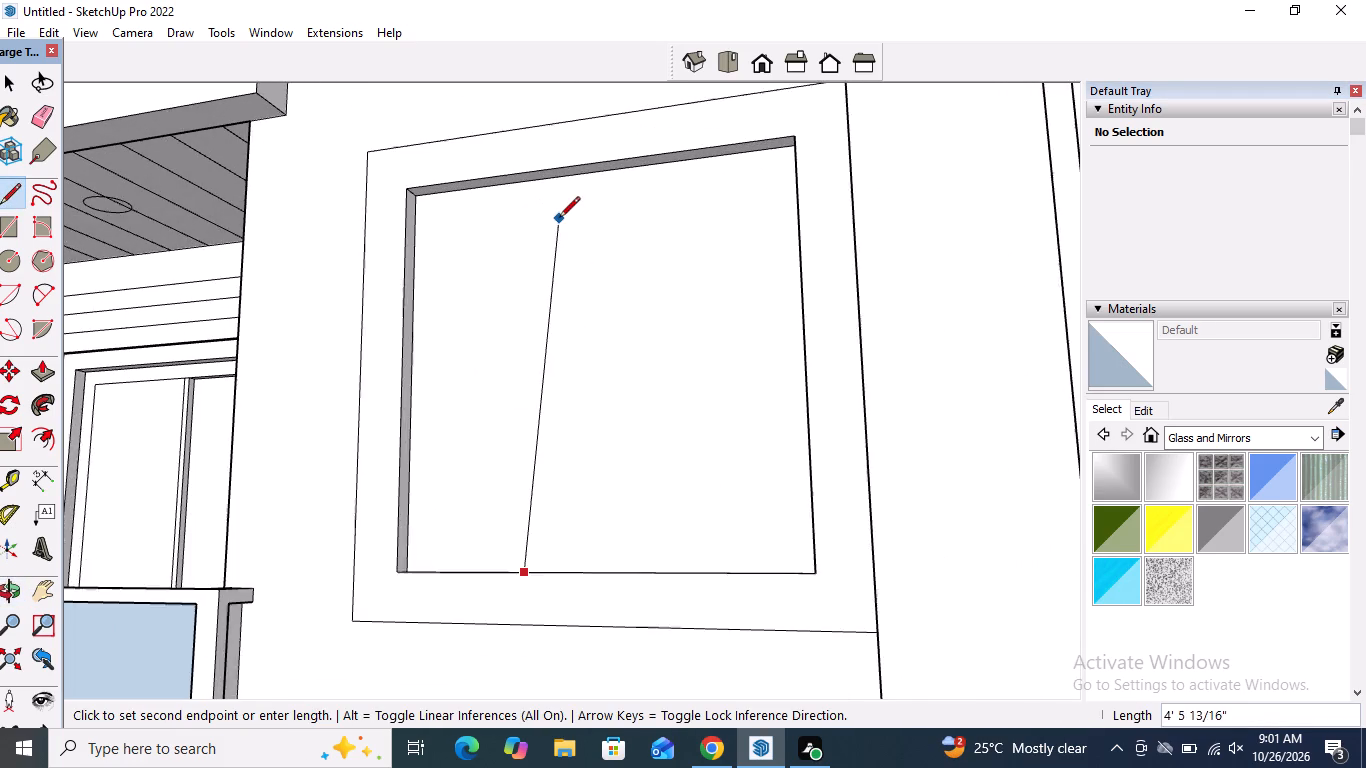
pyautogui.click(524, 179)
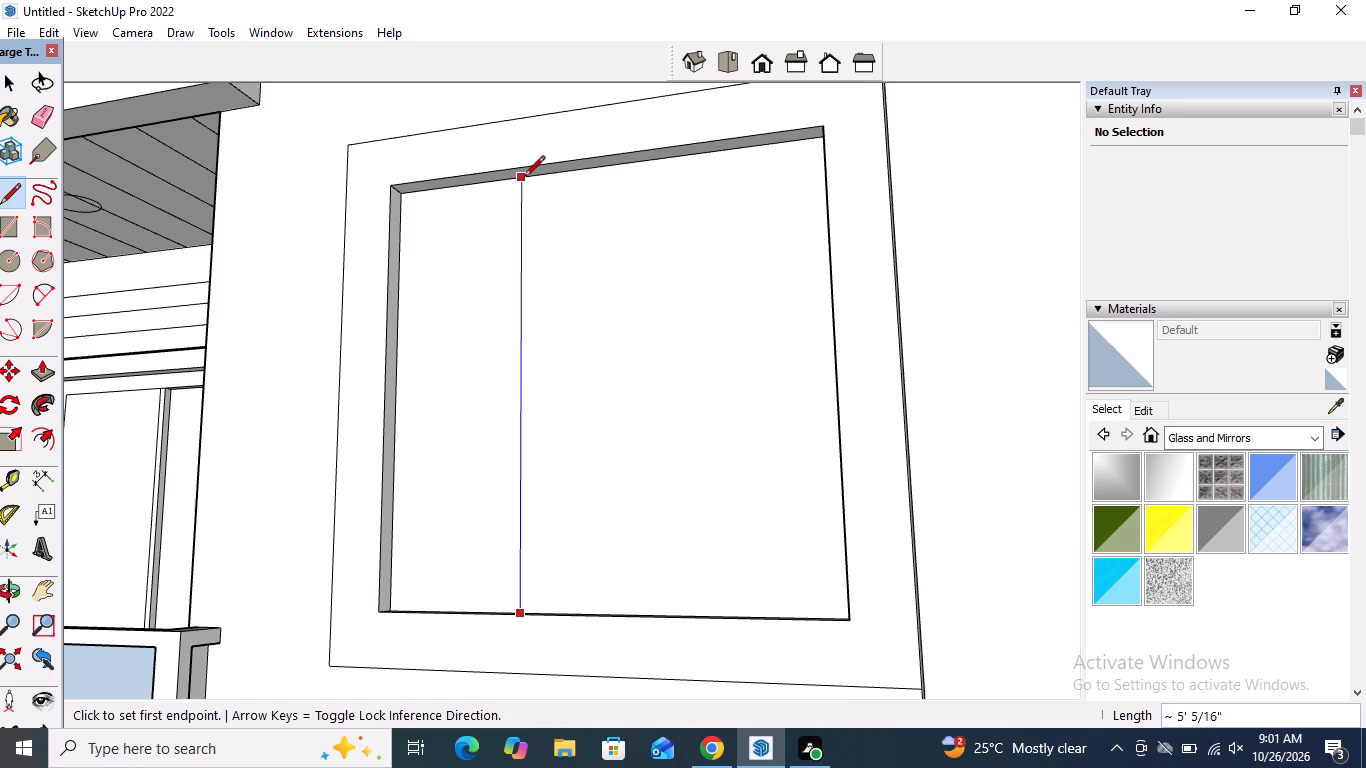
pyautogui.press('space')
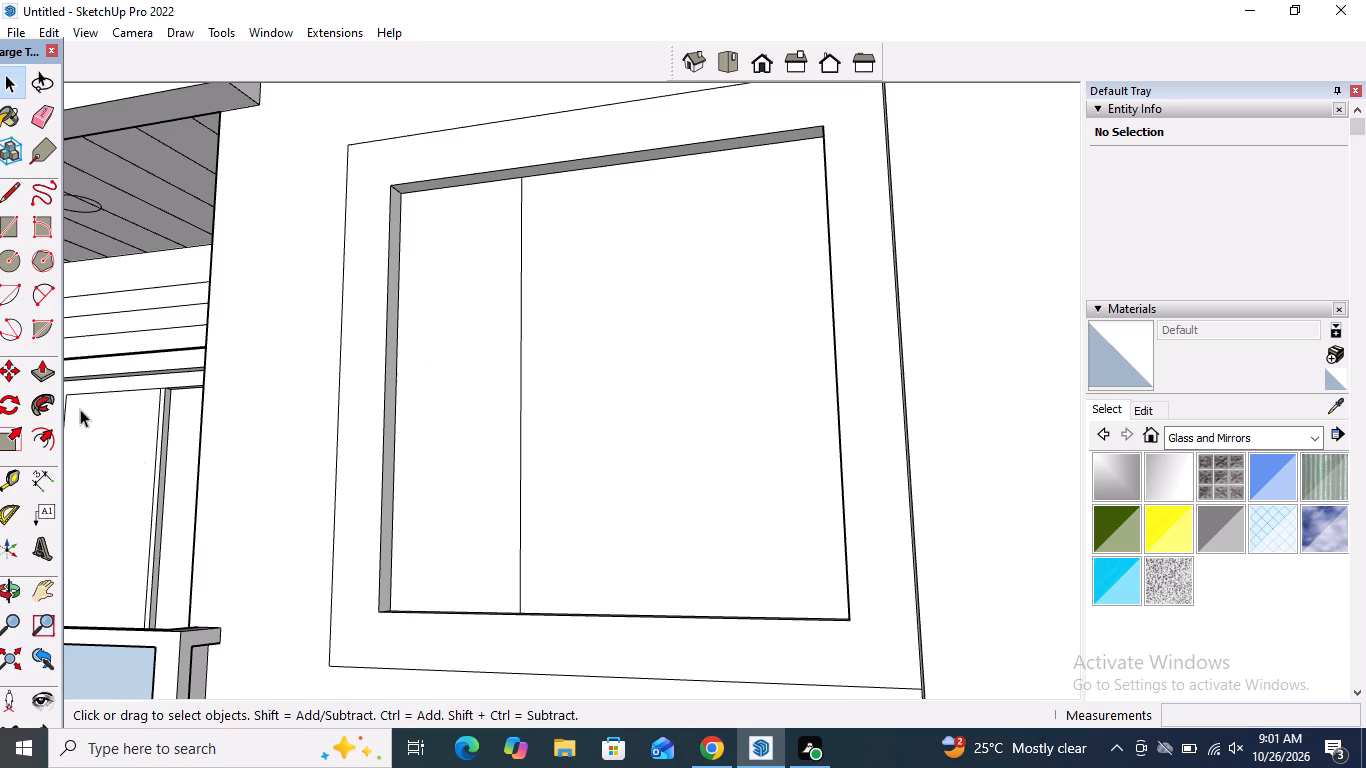
# Offset the outlines of the lower window's two panes inward to form frames, the narrow pane by about 1 15/16".
pyautogui.click(55, 425)
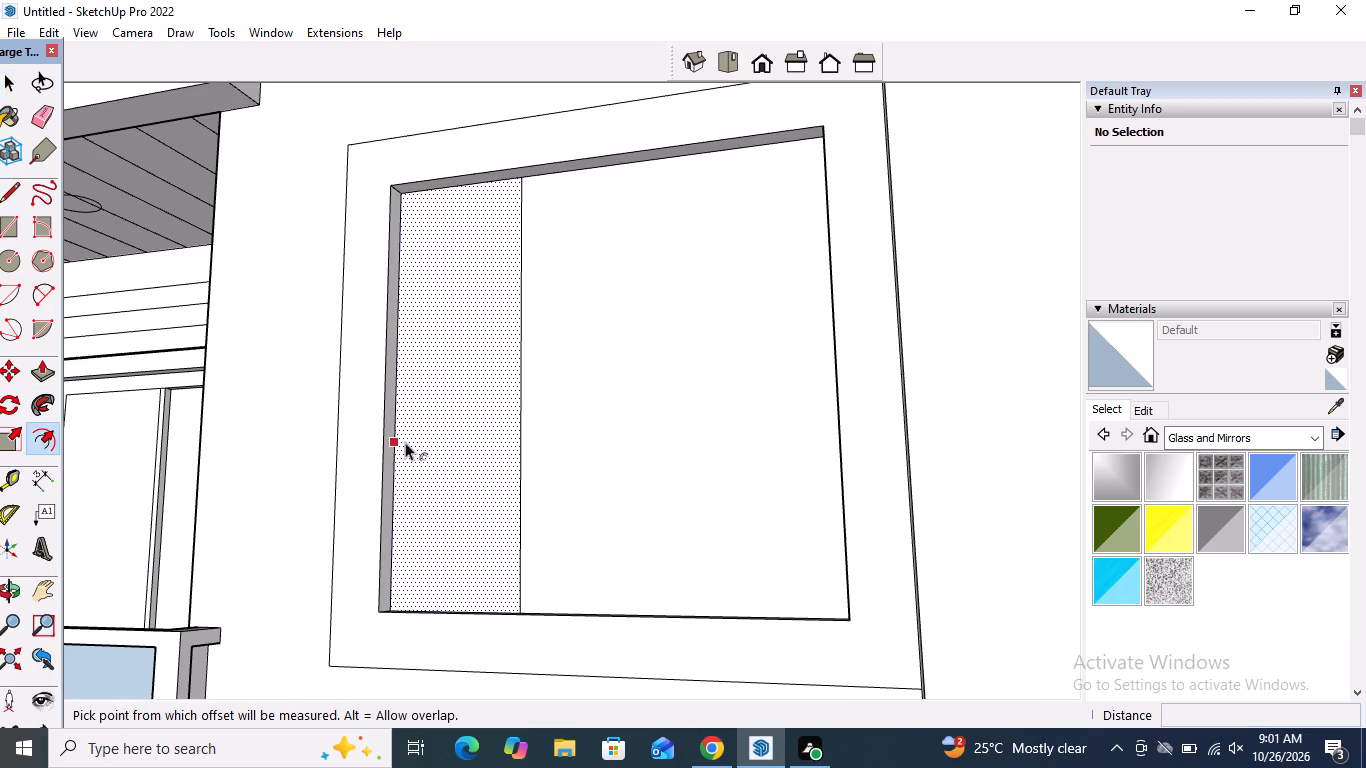
pyautogui.click(406, 442)
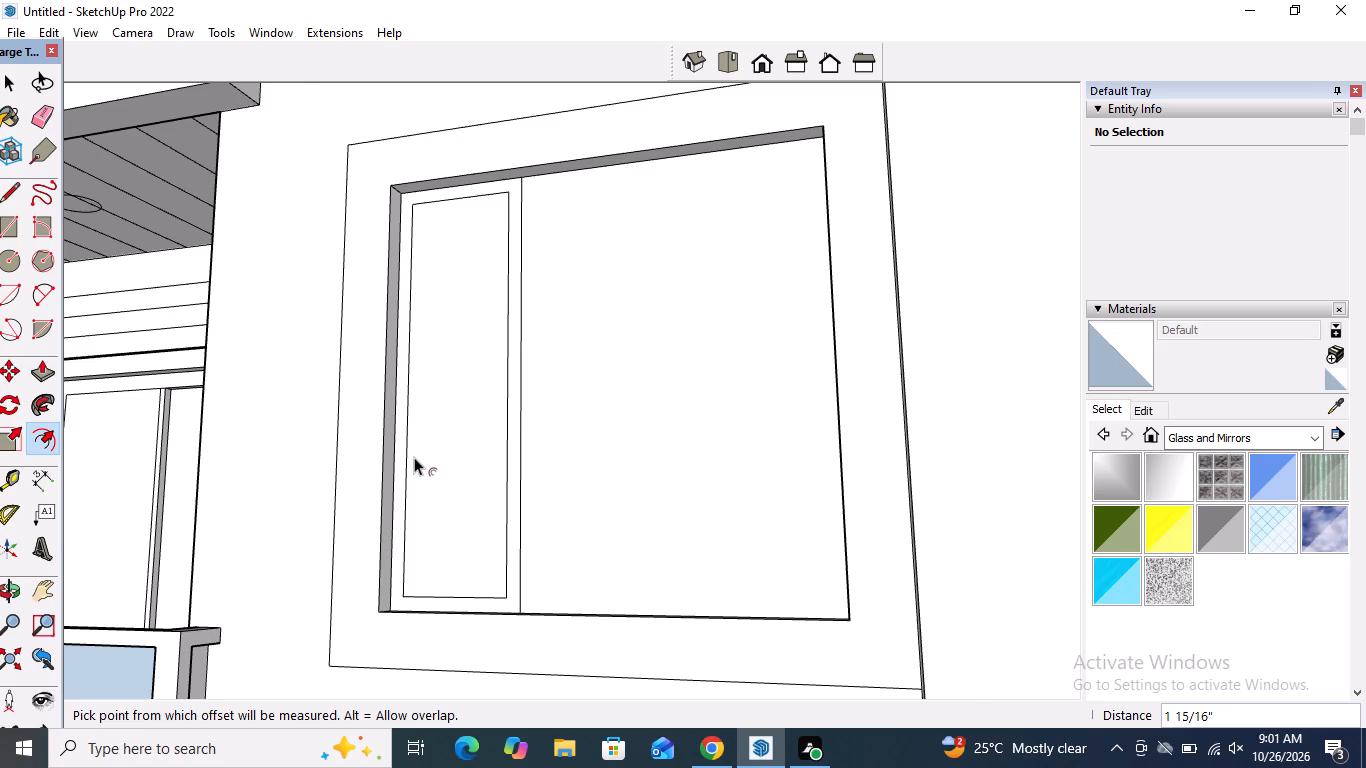
pyautogui.scroll(-3, 415, 457)
pyautogui.click(528, 482)
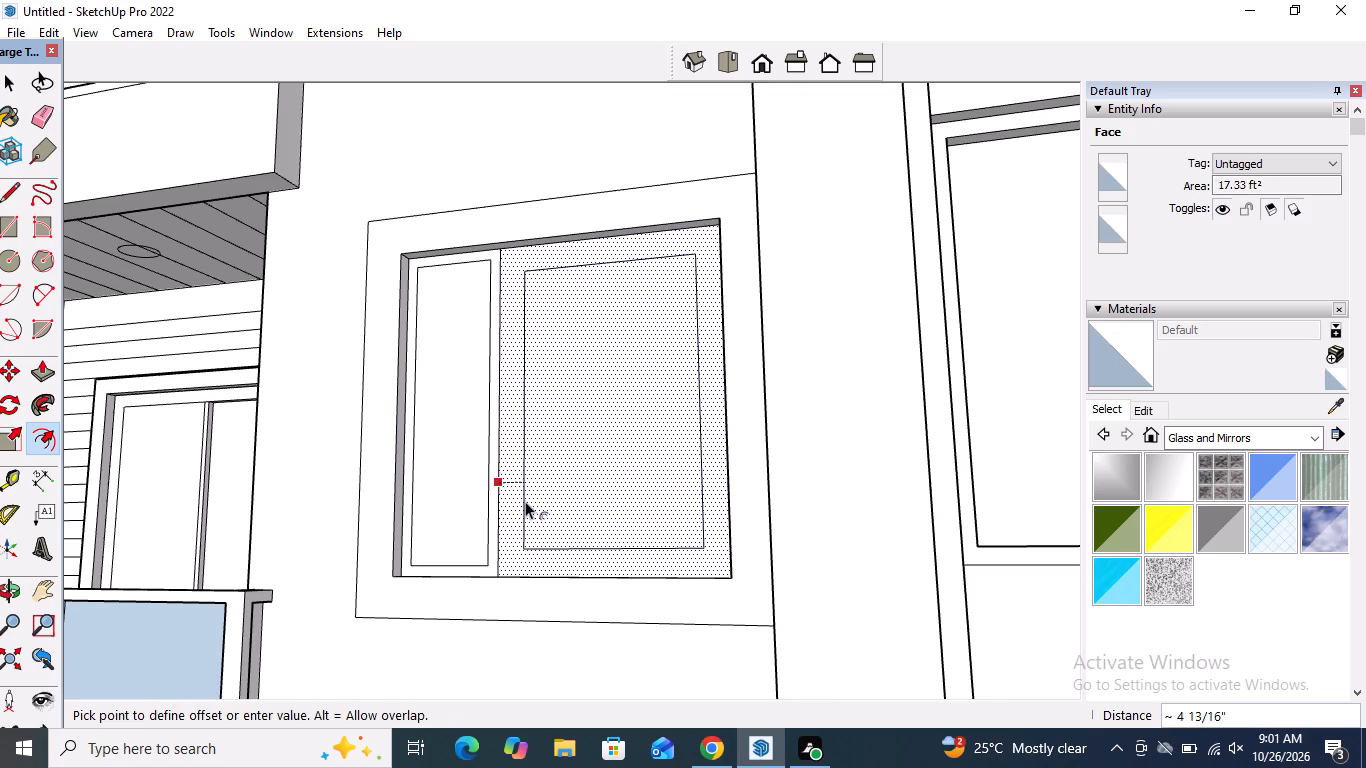
pyautogui.click(513, 506)
pyautogui.press('space')
pyautogui.scroll(-6, 552, 467)
pyautogui.moveTo(567, 487); pyautogui.dragTo(687, 560, button='middle')
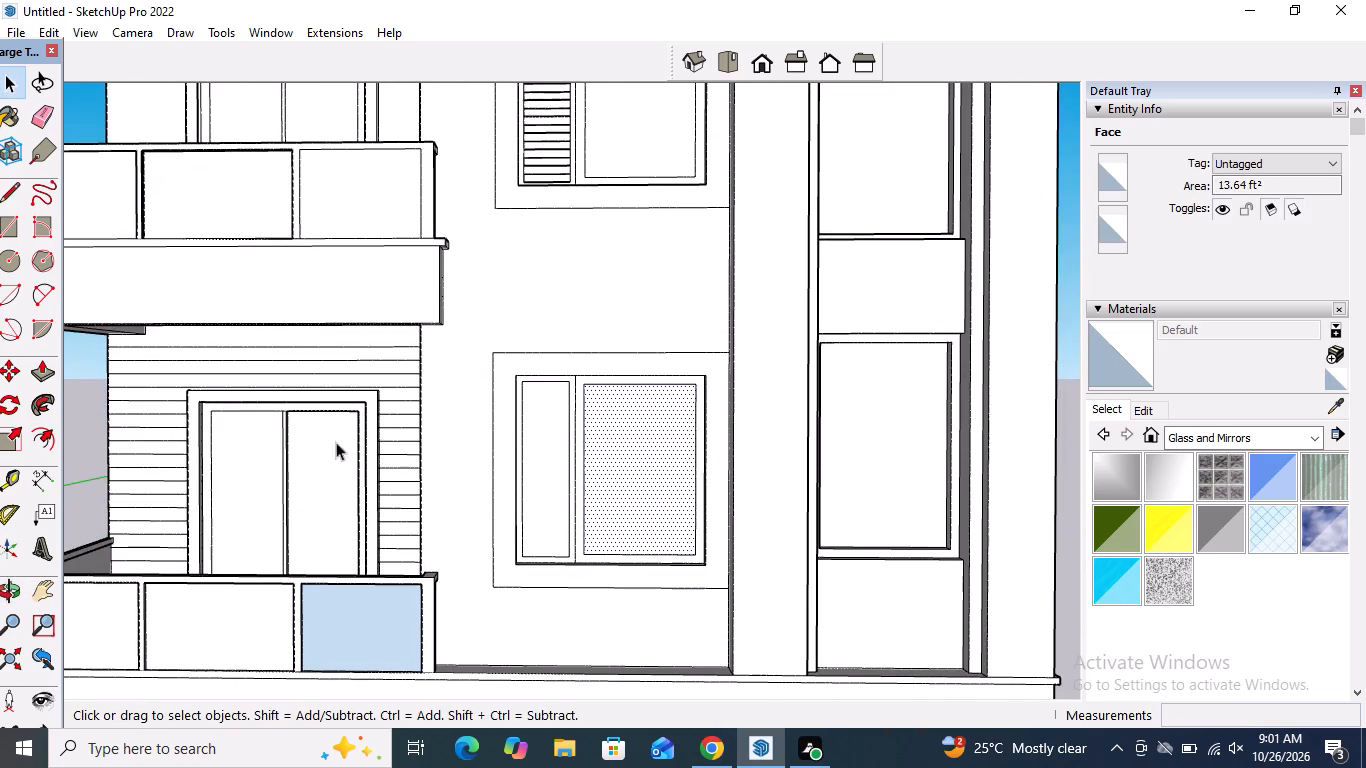
pyautogui.scroll(4, 524, 390)
pyautogui.scroll(-5, 435, 400)
pyautogui.click(1015, 385)
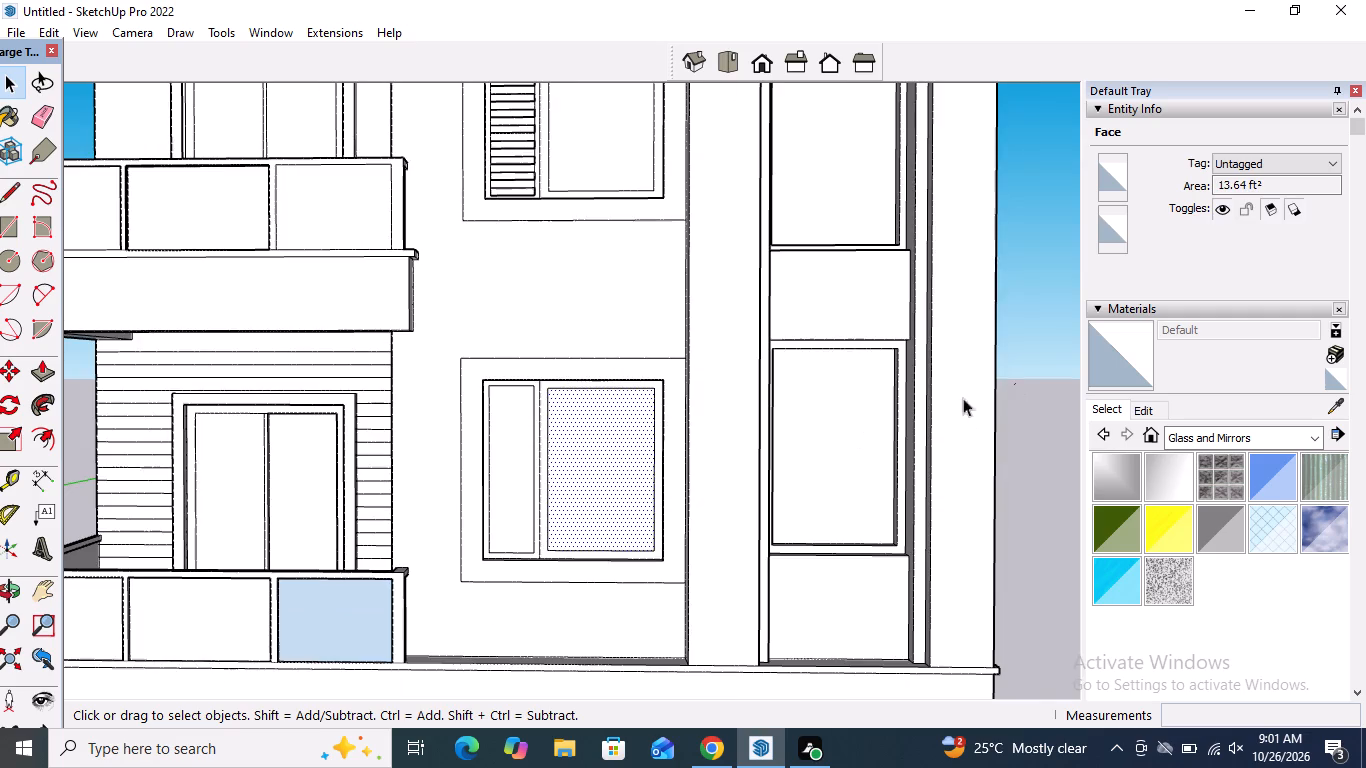
# Copy the top edge of the narrow pane's inner outline about 4' 8 1/2" down to its bottom edge, divided into 20 equal spaces.
pyautogui.scroll(4, 581, 424)
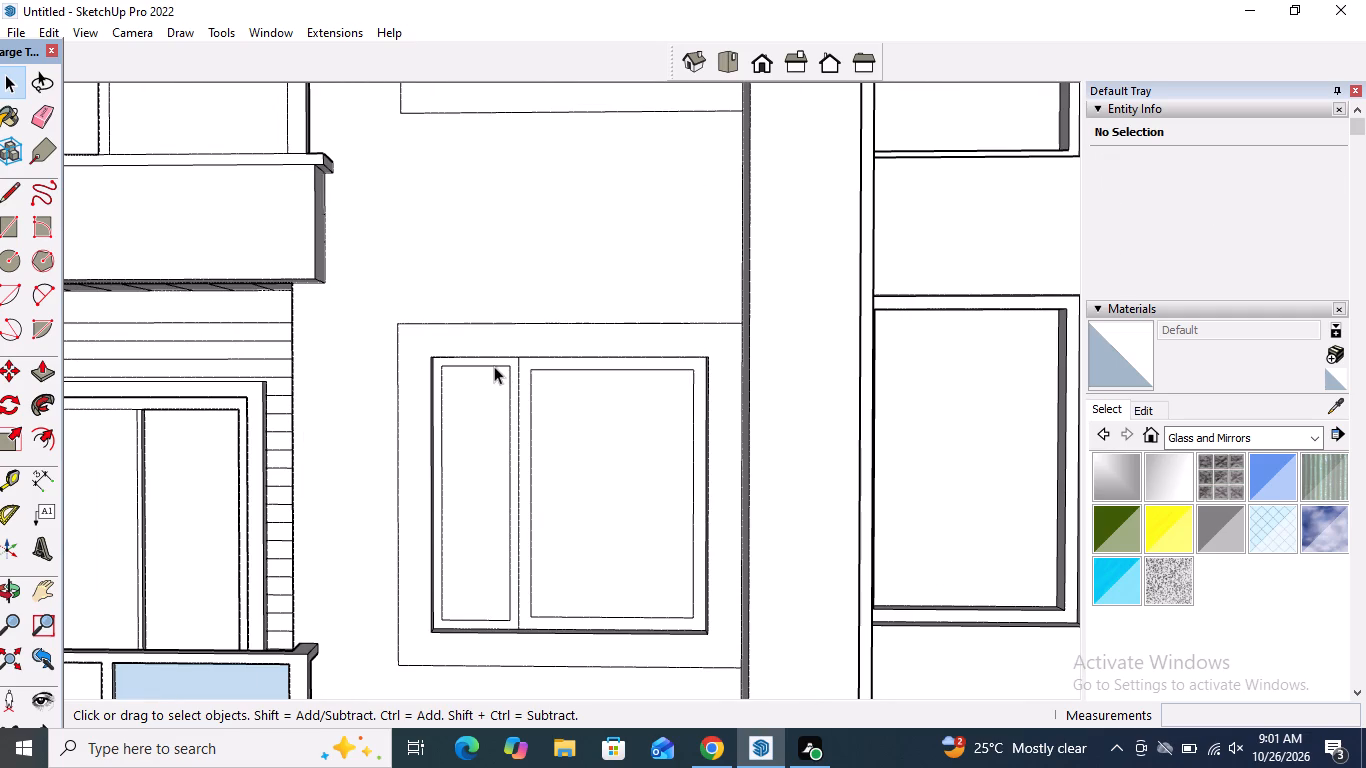
pyautogui.click(494, 366)
pyautogui.click(12, 372)
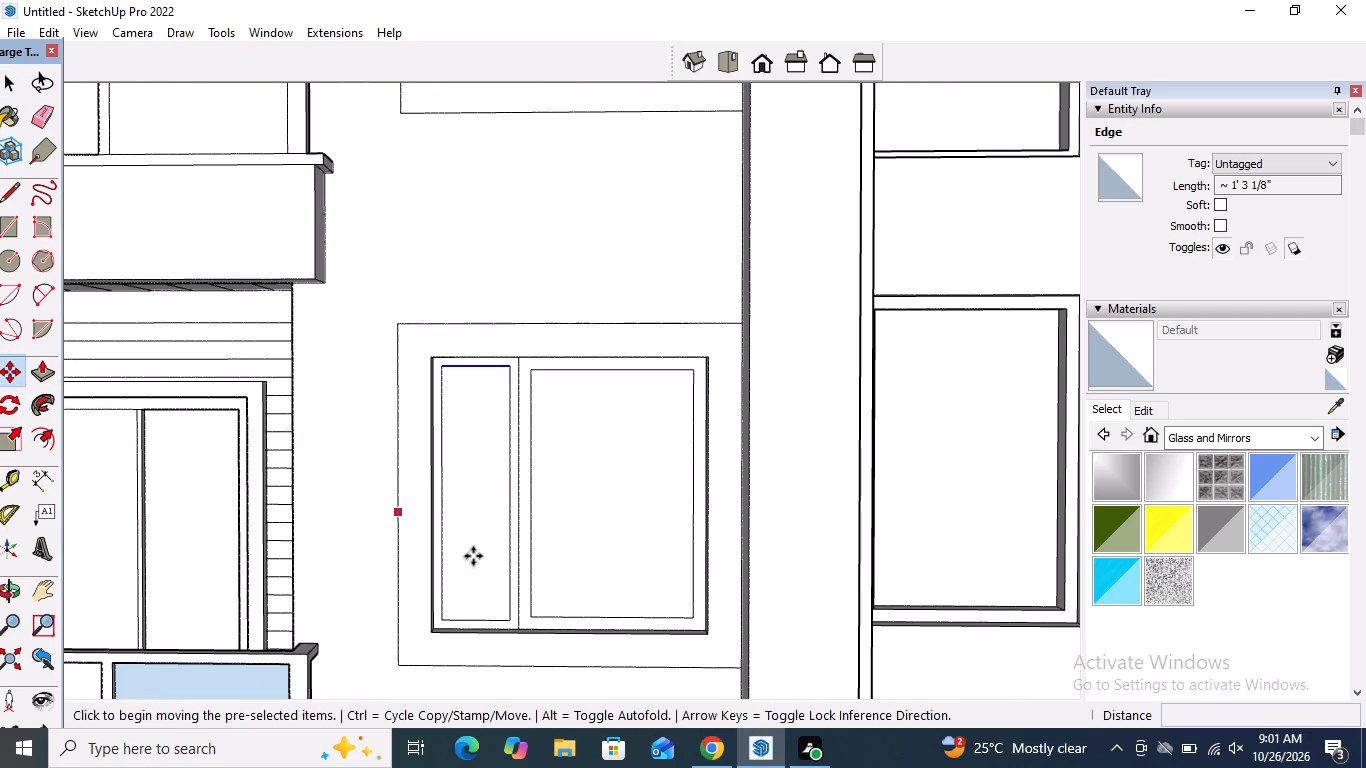
pyautogui.scroll(3, 489, 598)
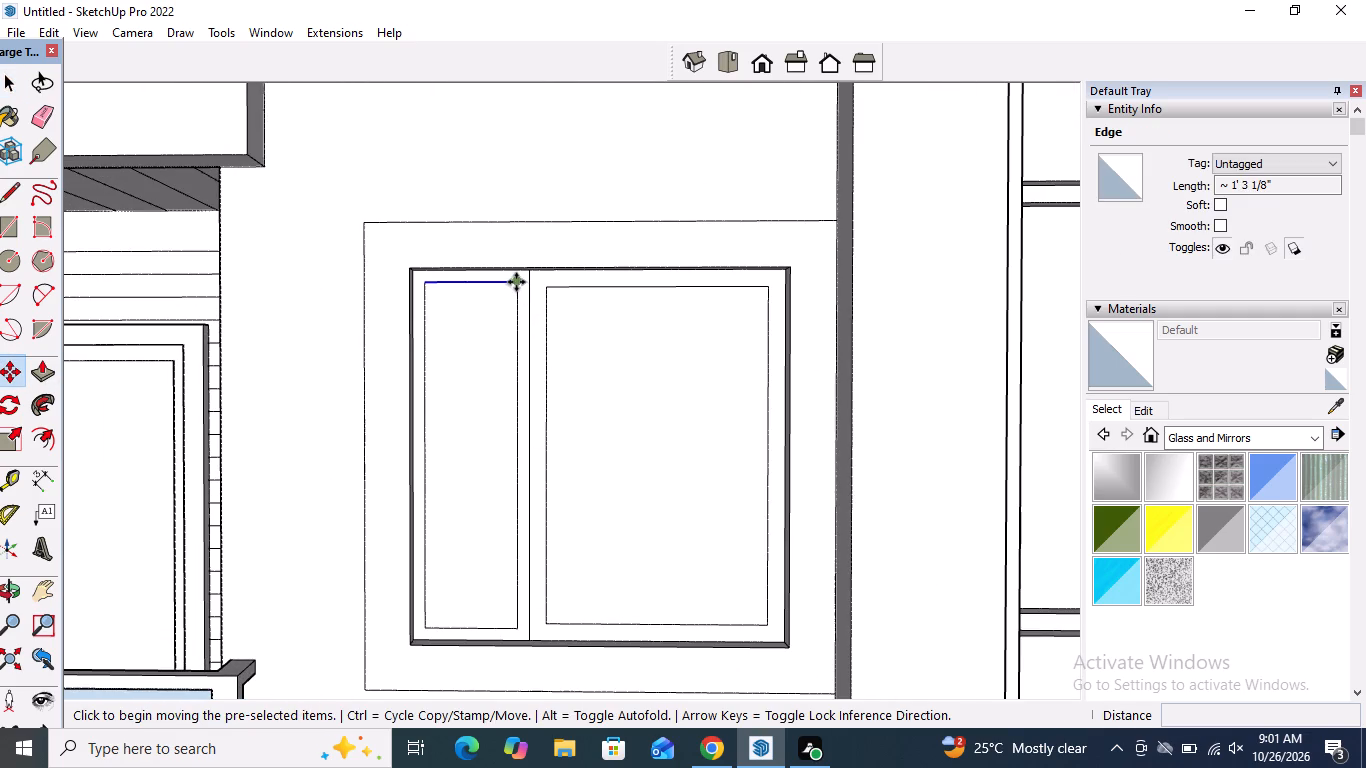
pyautogui.click(516, 282)
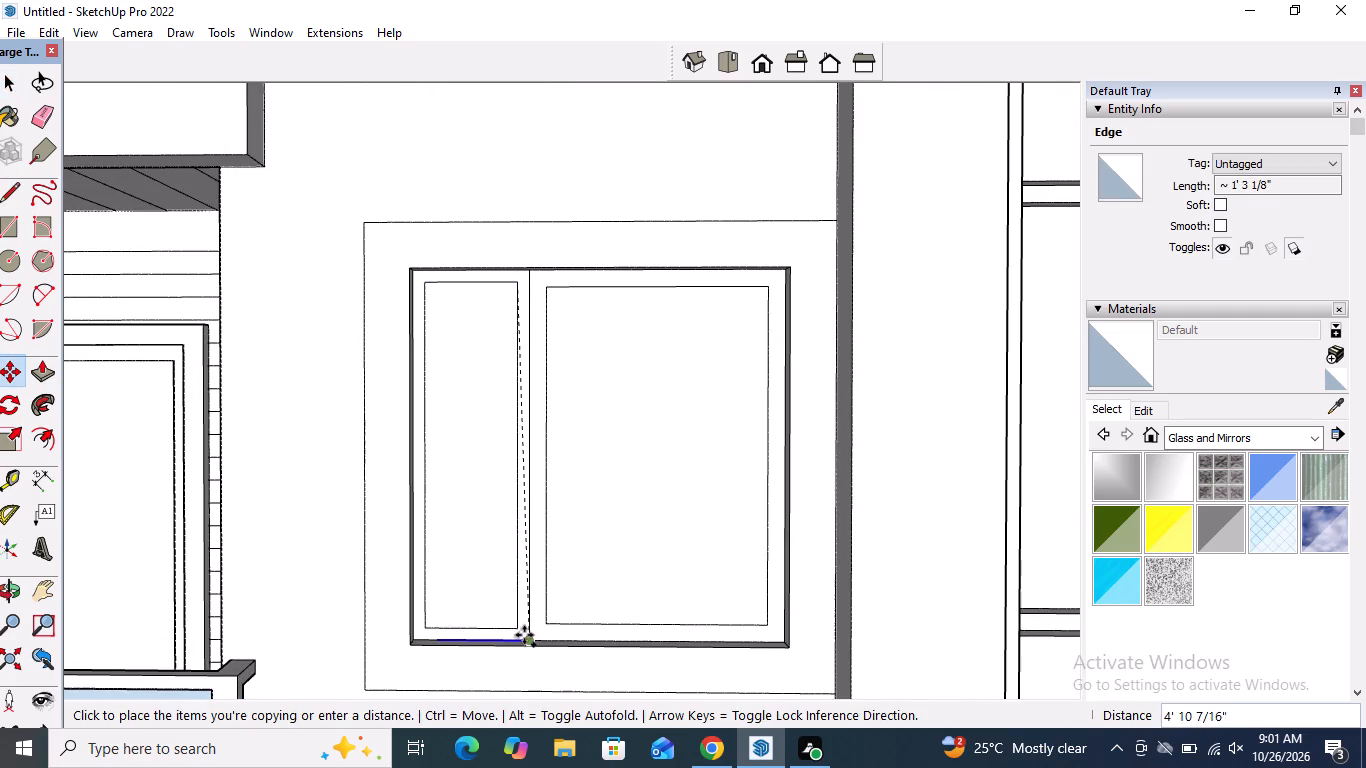
pyautogui.click(518, 629)
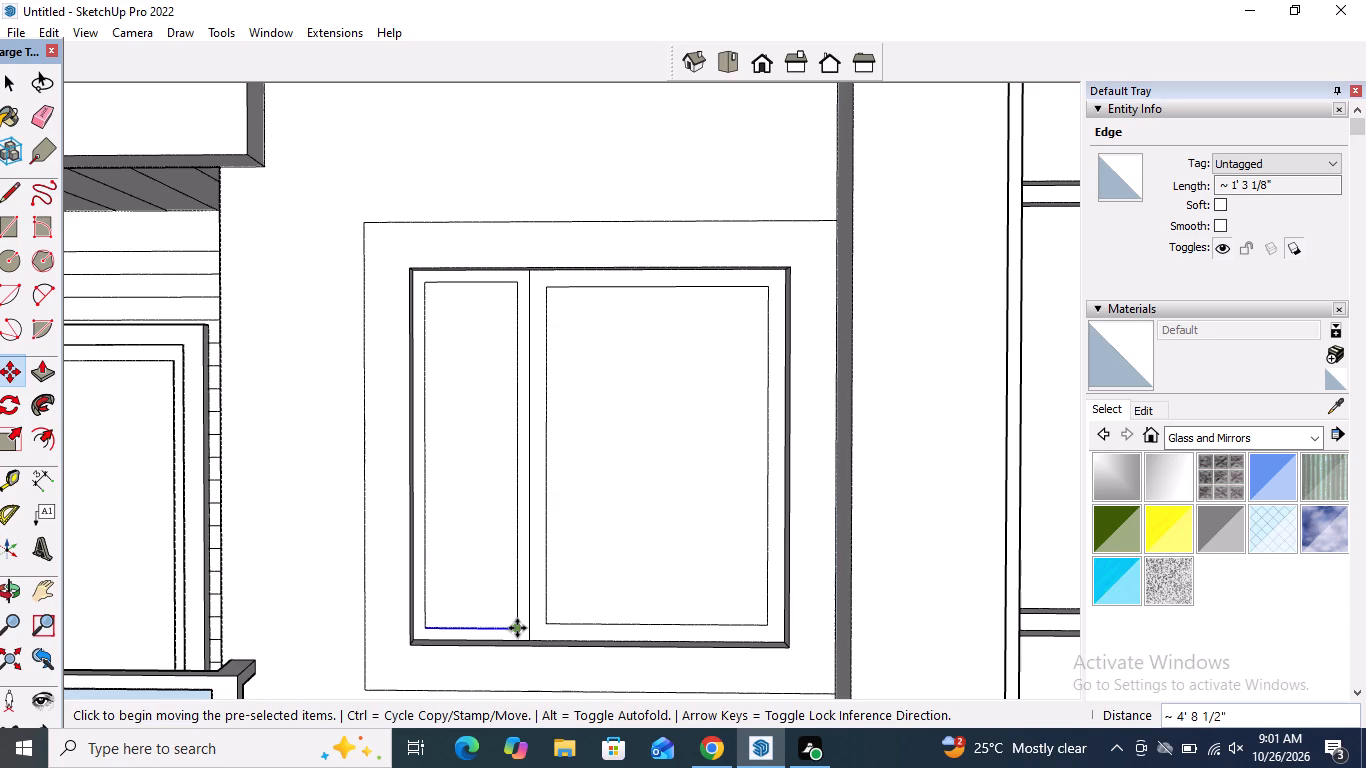
pyautogui.write('/20')
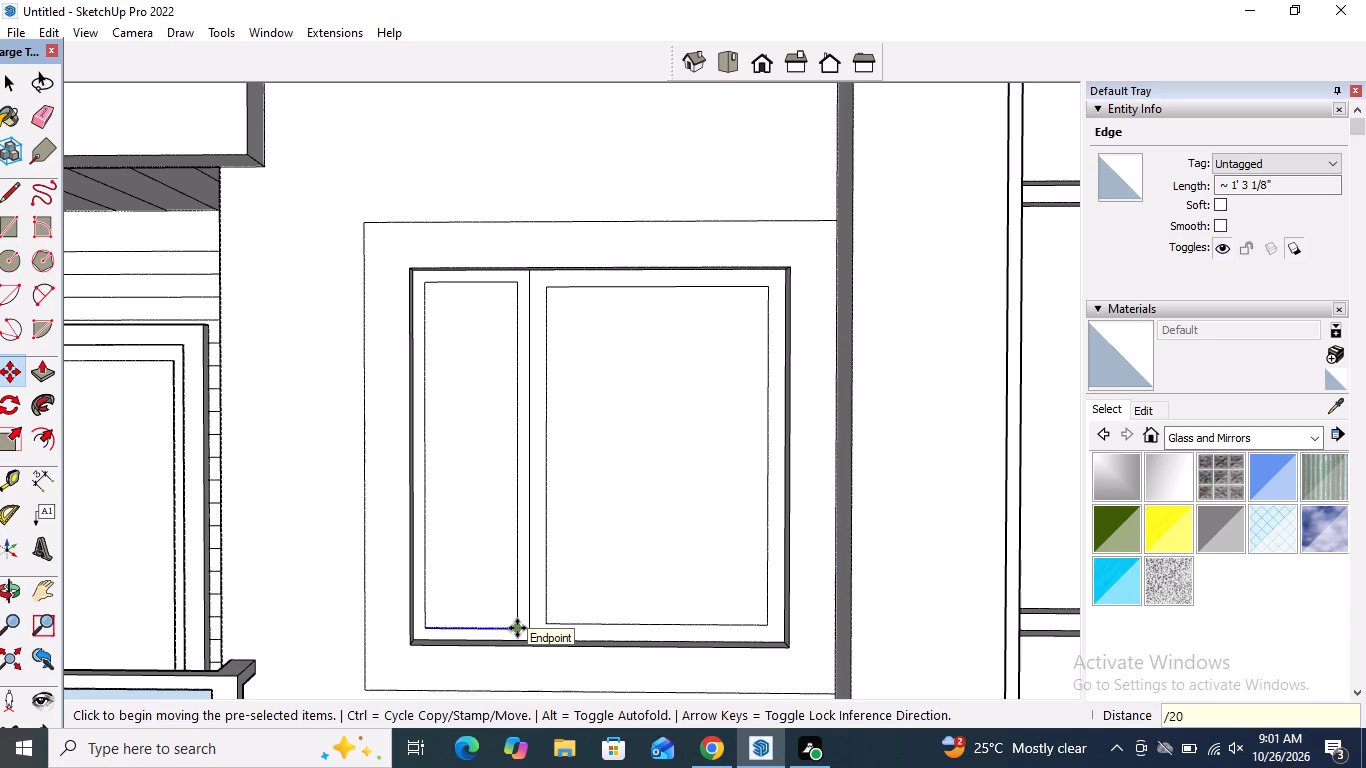
pyautogui.press('Return')
pyautogui.press('space')
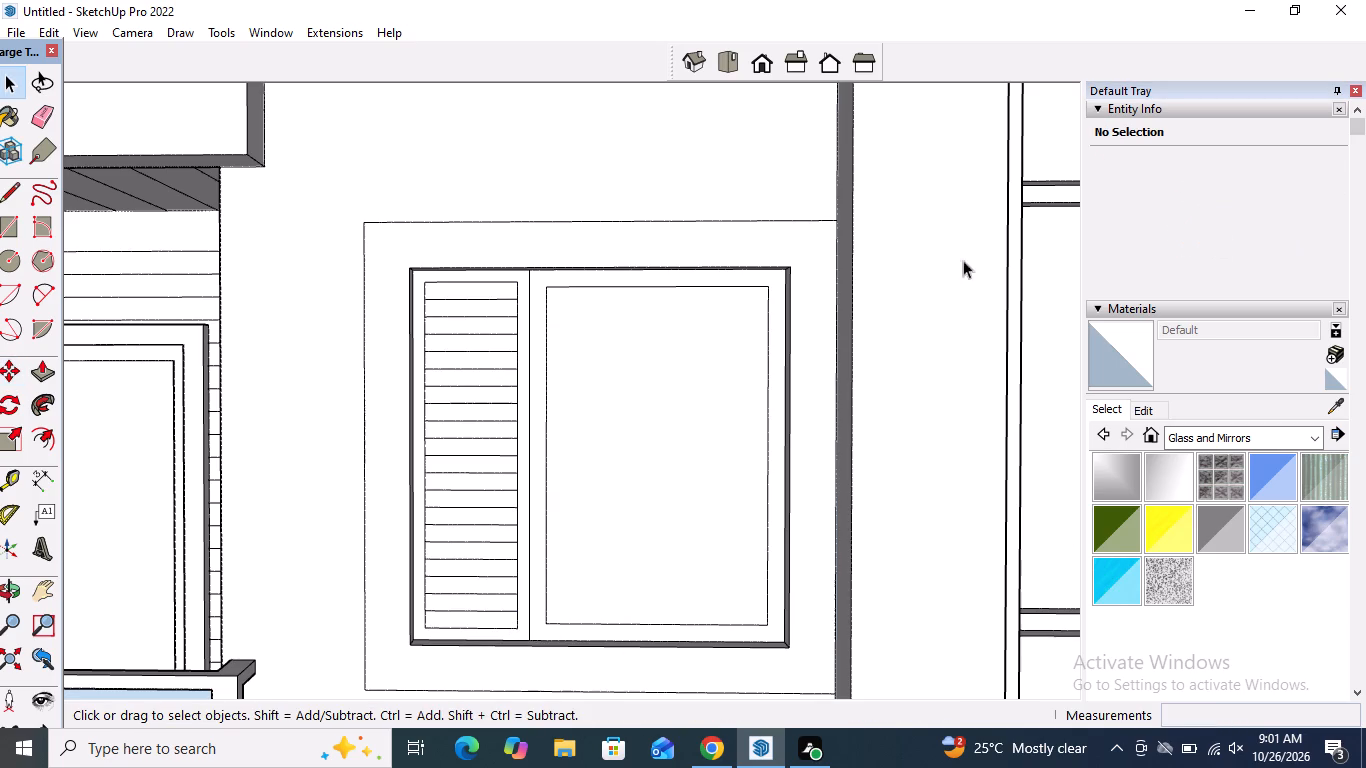
# Push the lower window's second louvre strip from the top slightly inward and repeat that depth on the next four alternate strips below.
pyautogui.click(32, 373)
pyautogui.moveTo(469, 389); pyautogui.dragTo(314, 421, button='middle')
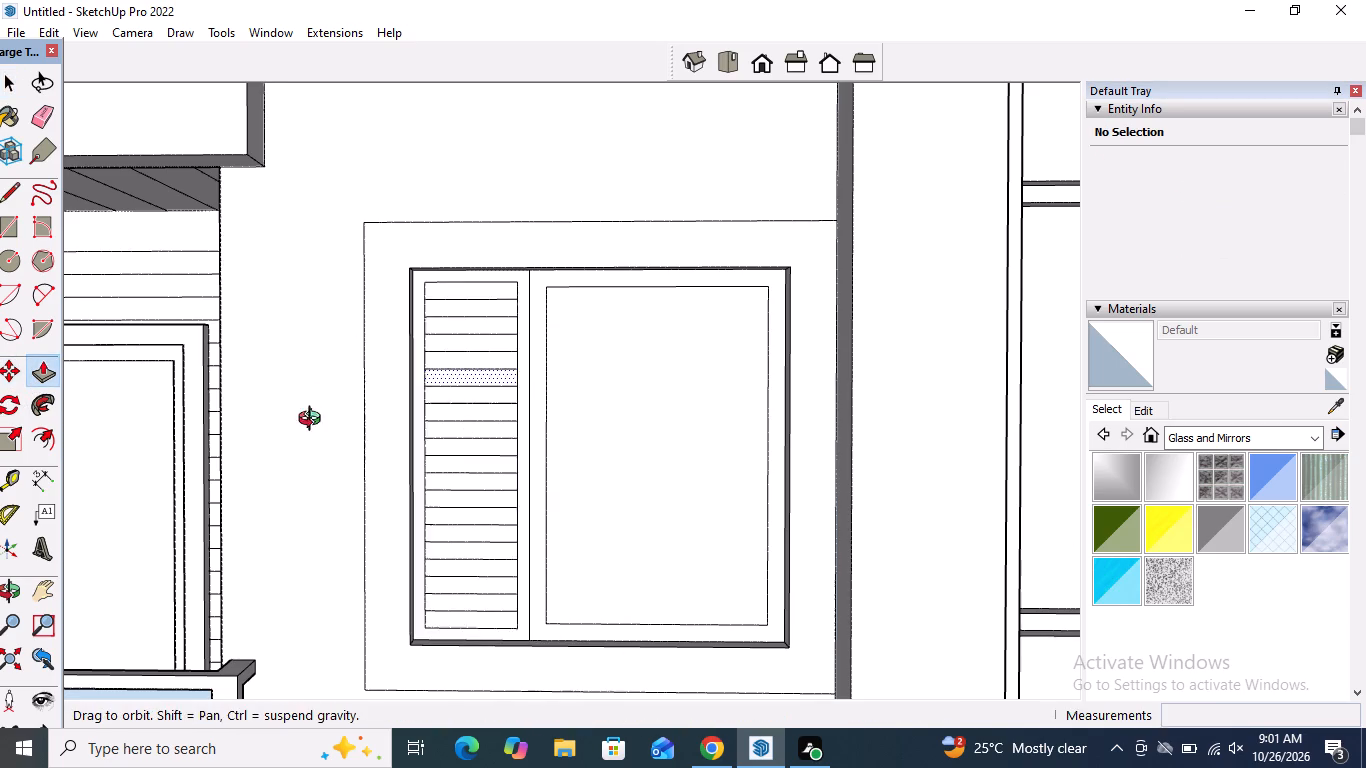
pyautogui.moveTo(314, 421); pyautogui.dragTo(152, 422, button='middle')
pyautogui.scroll(8, 334, 293)
pyautogui.click(433, 338)
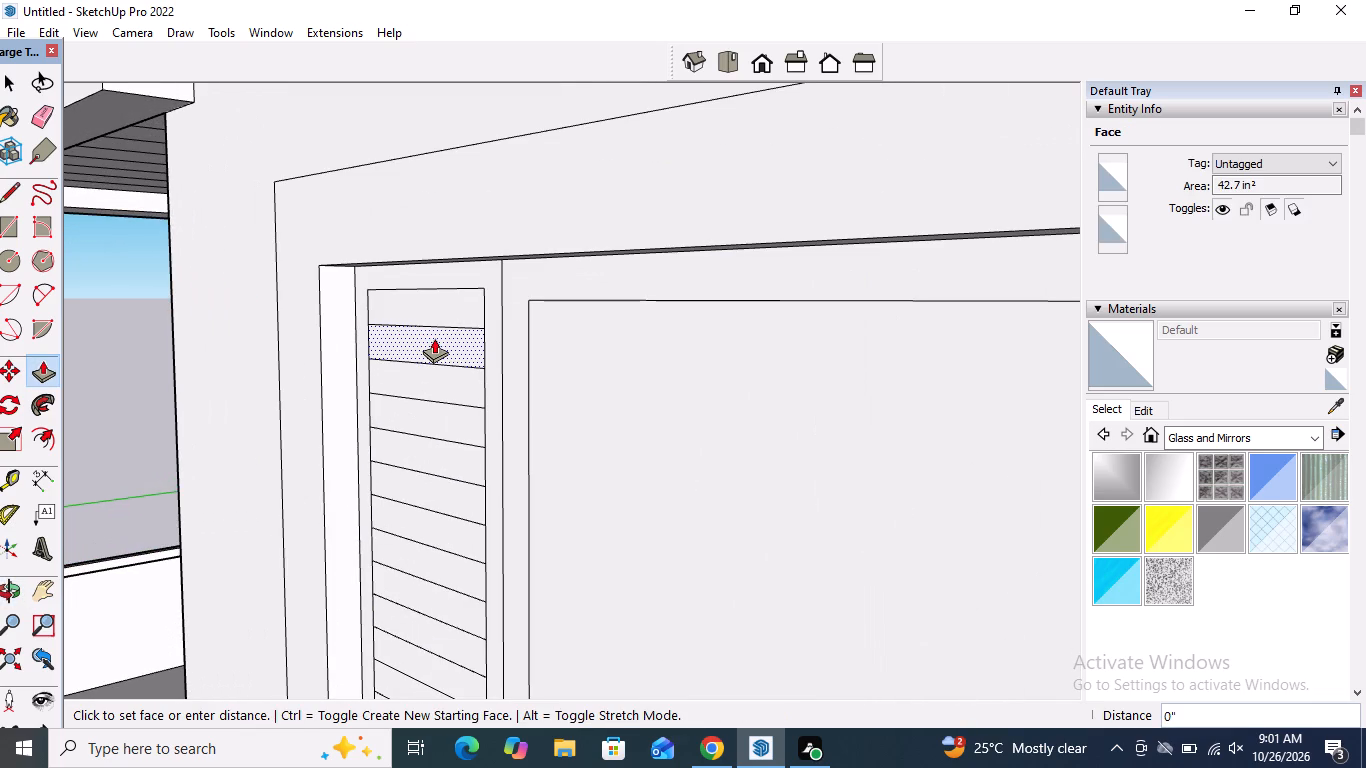
pyautogui.click(441, 337)
pyautogui.doubleClick(419, 414)
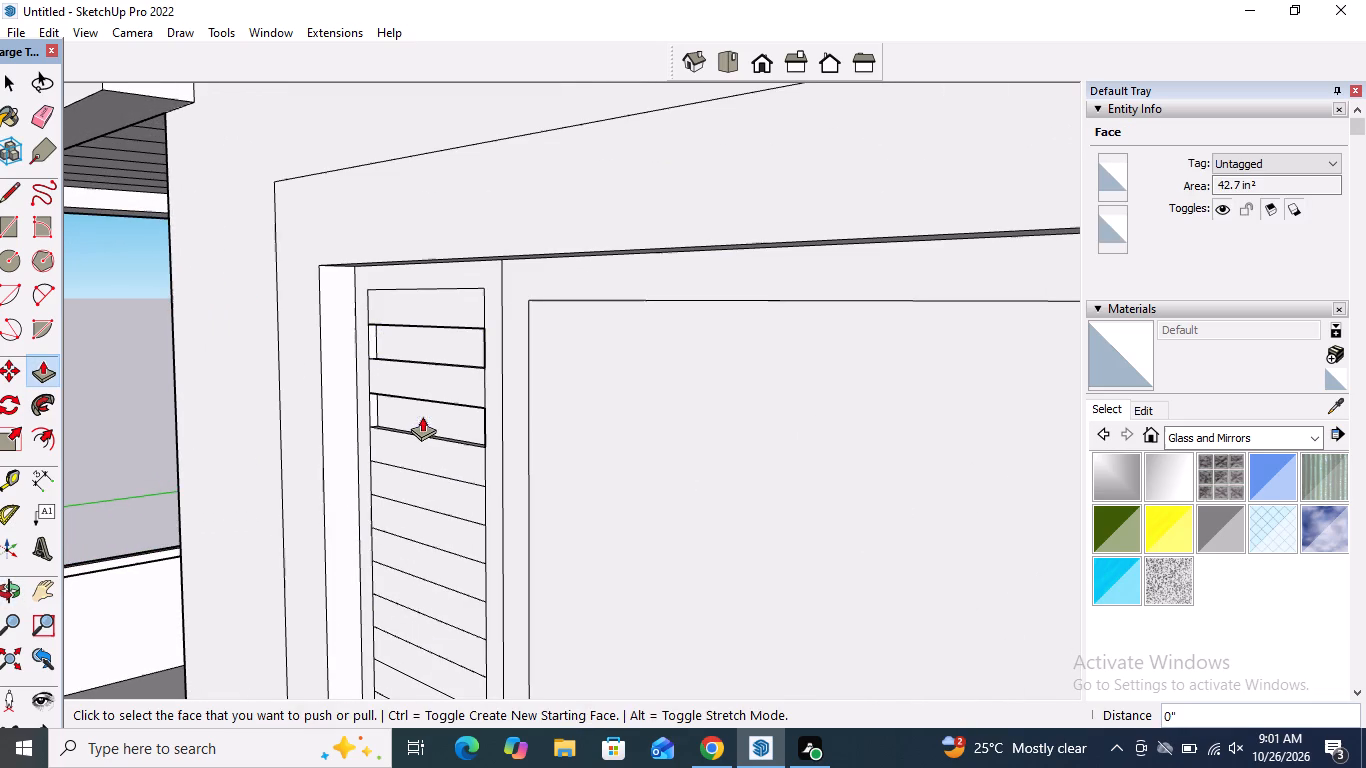
pyautogui.doubleClick(410, 479)
pyautogui.doubleClick(396, 537)
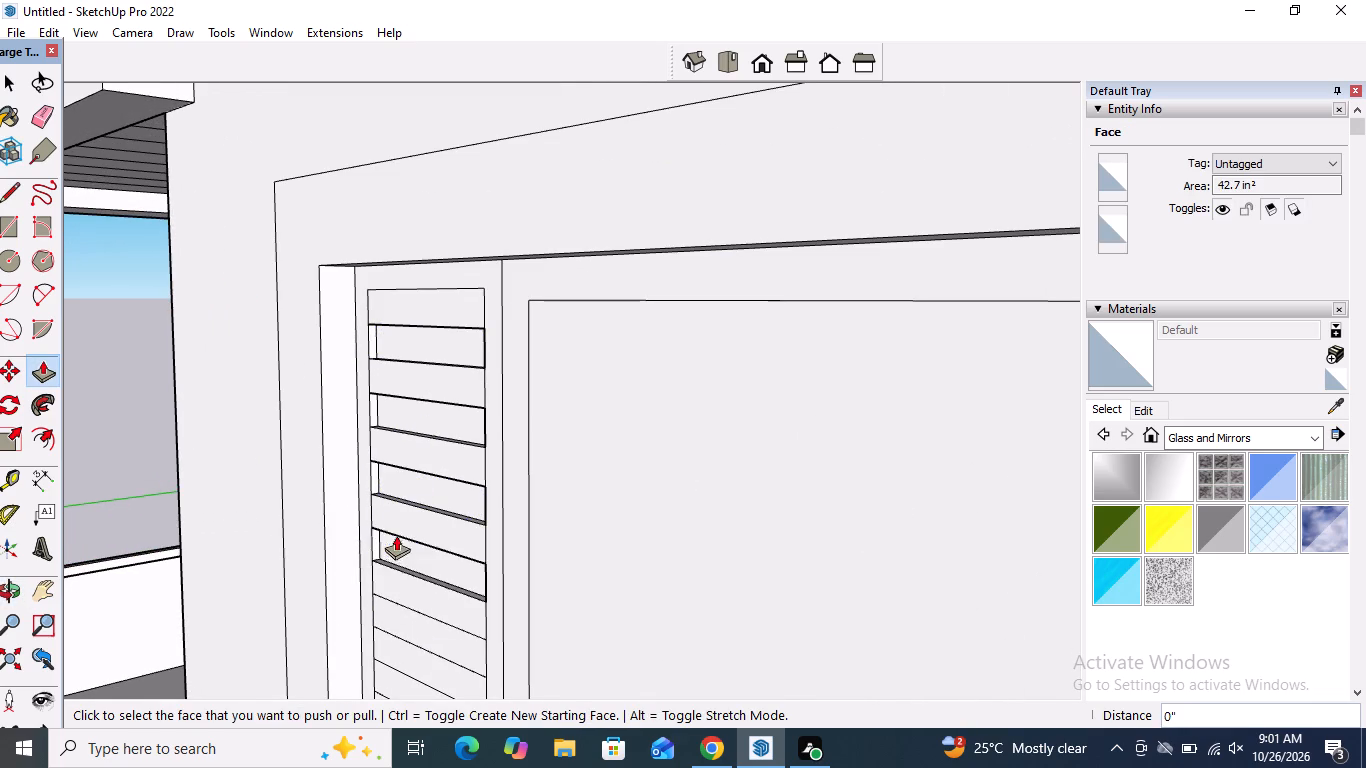
pyautogui.scroll(-5, 488, 325)
pyautogui.scroll(5, 438, 546)
pyautogui.doubleClick(439, 496)
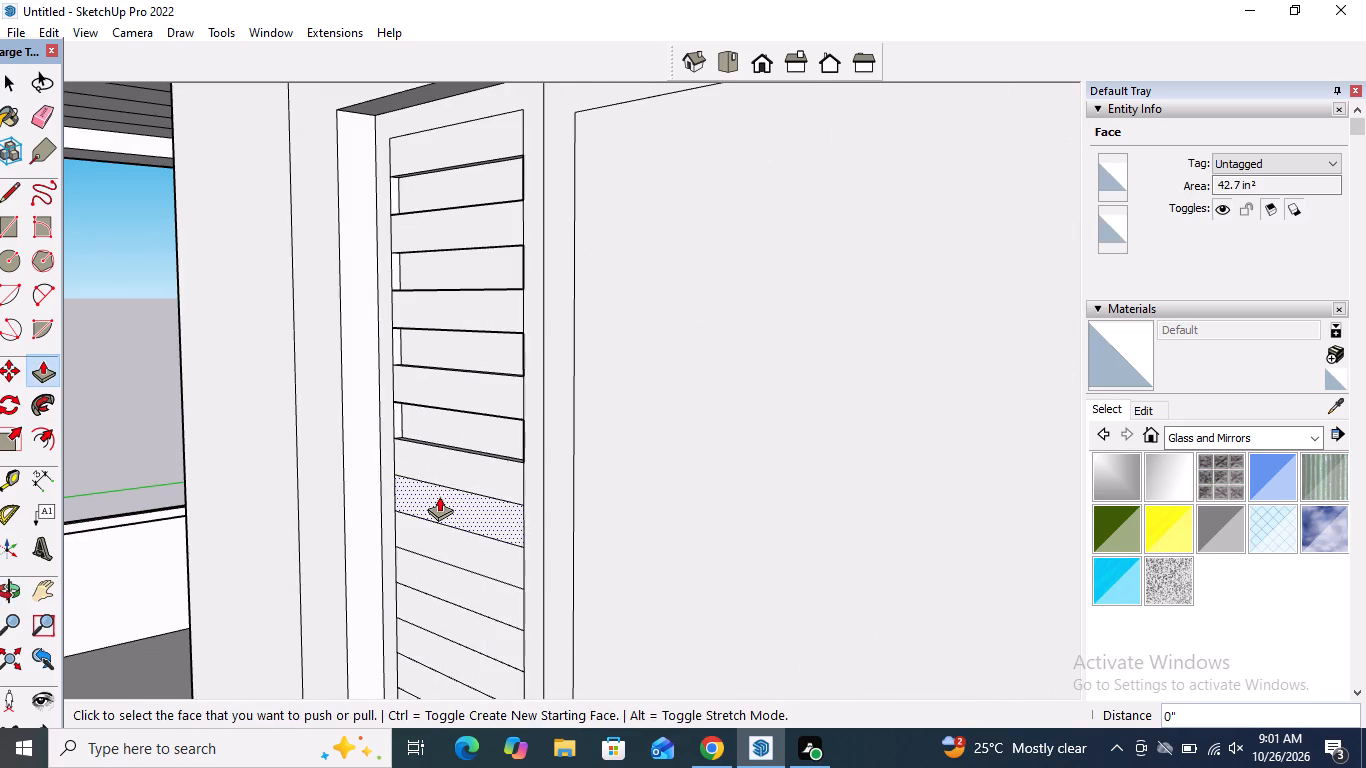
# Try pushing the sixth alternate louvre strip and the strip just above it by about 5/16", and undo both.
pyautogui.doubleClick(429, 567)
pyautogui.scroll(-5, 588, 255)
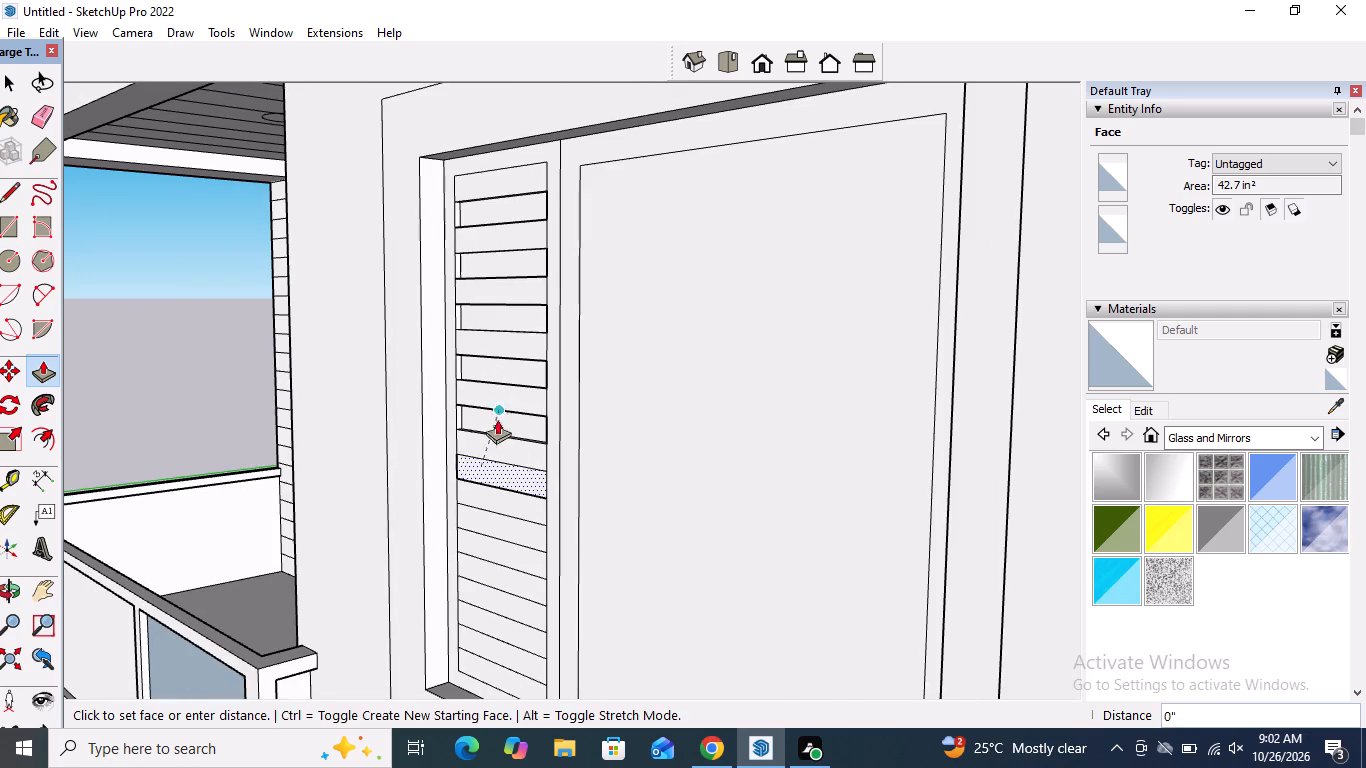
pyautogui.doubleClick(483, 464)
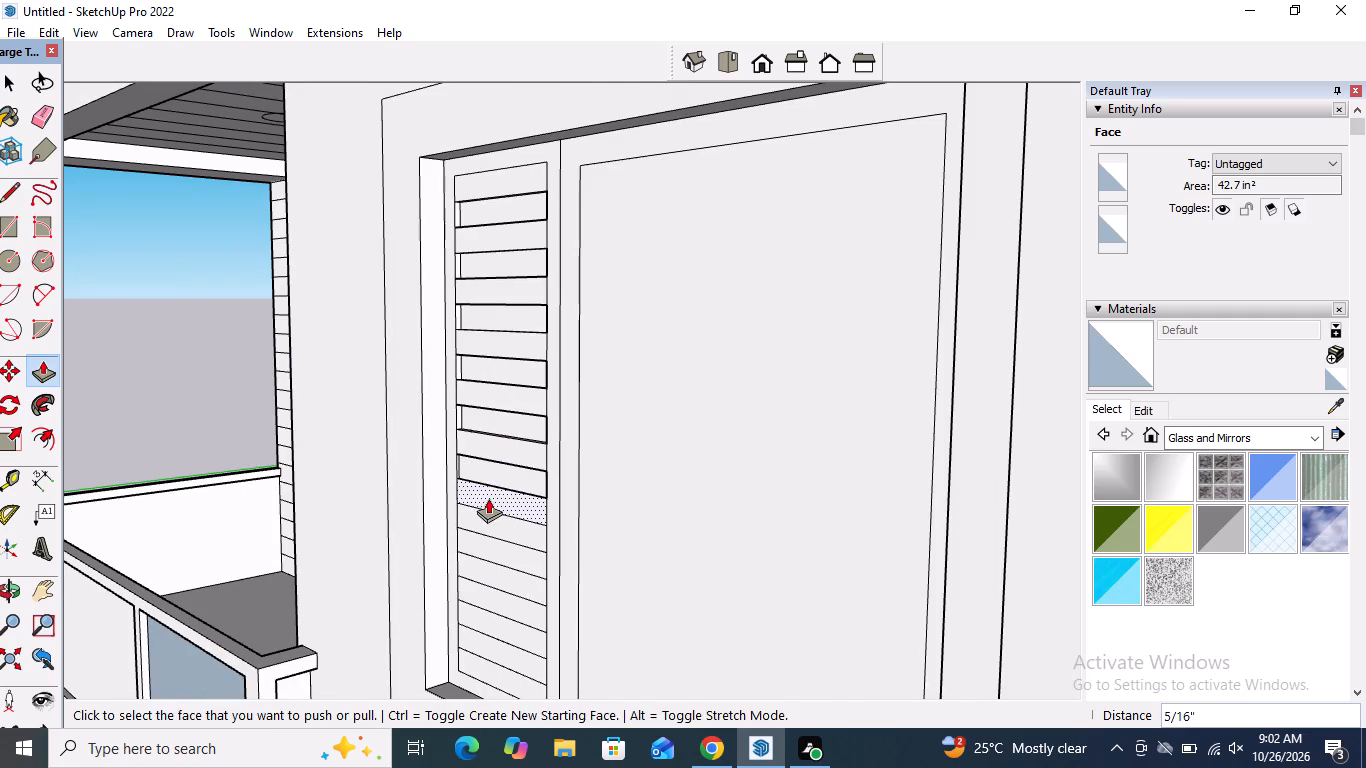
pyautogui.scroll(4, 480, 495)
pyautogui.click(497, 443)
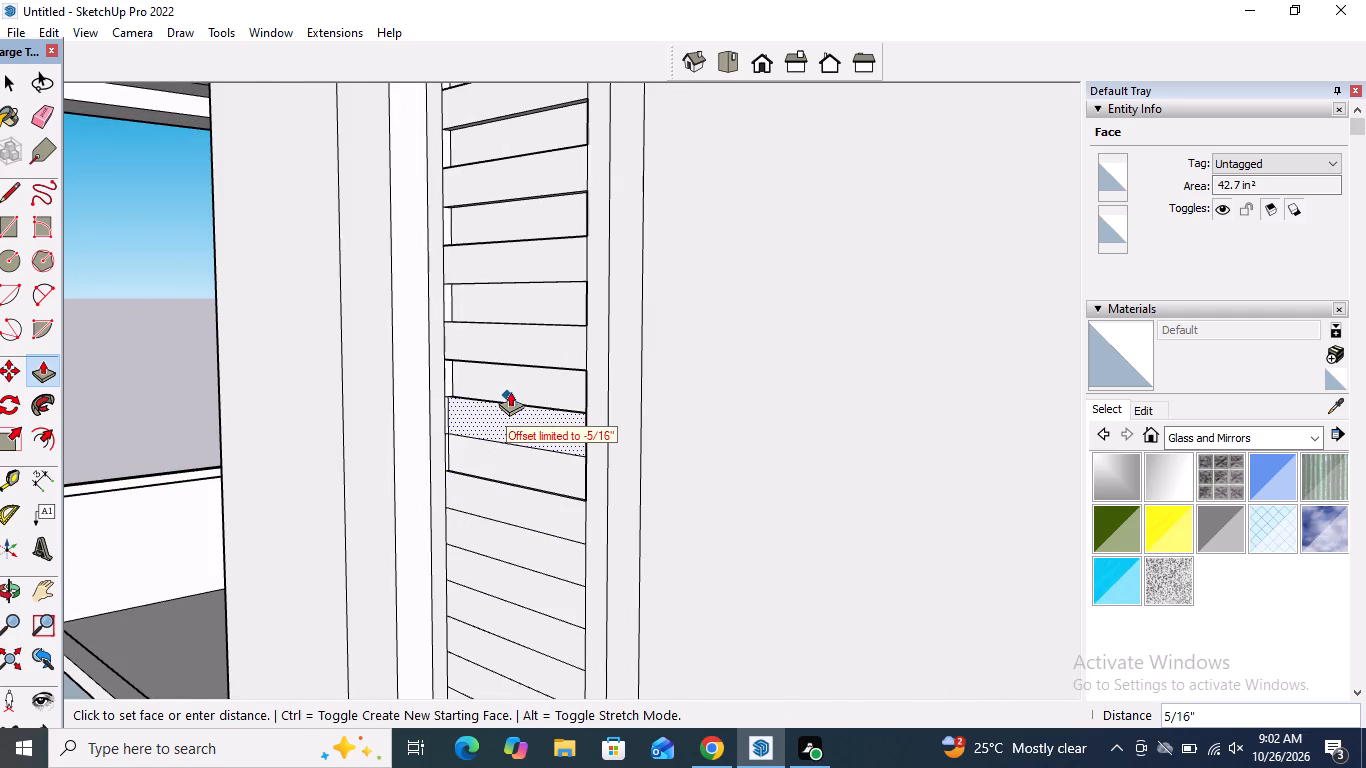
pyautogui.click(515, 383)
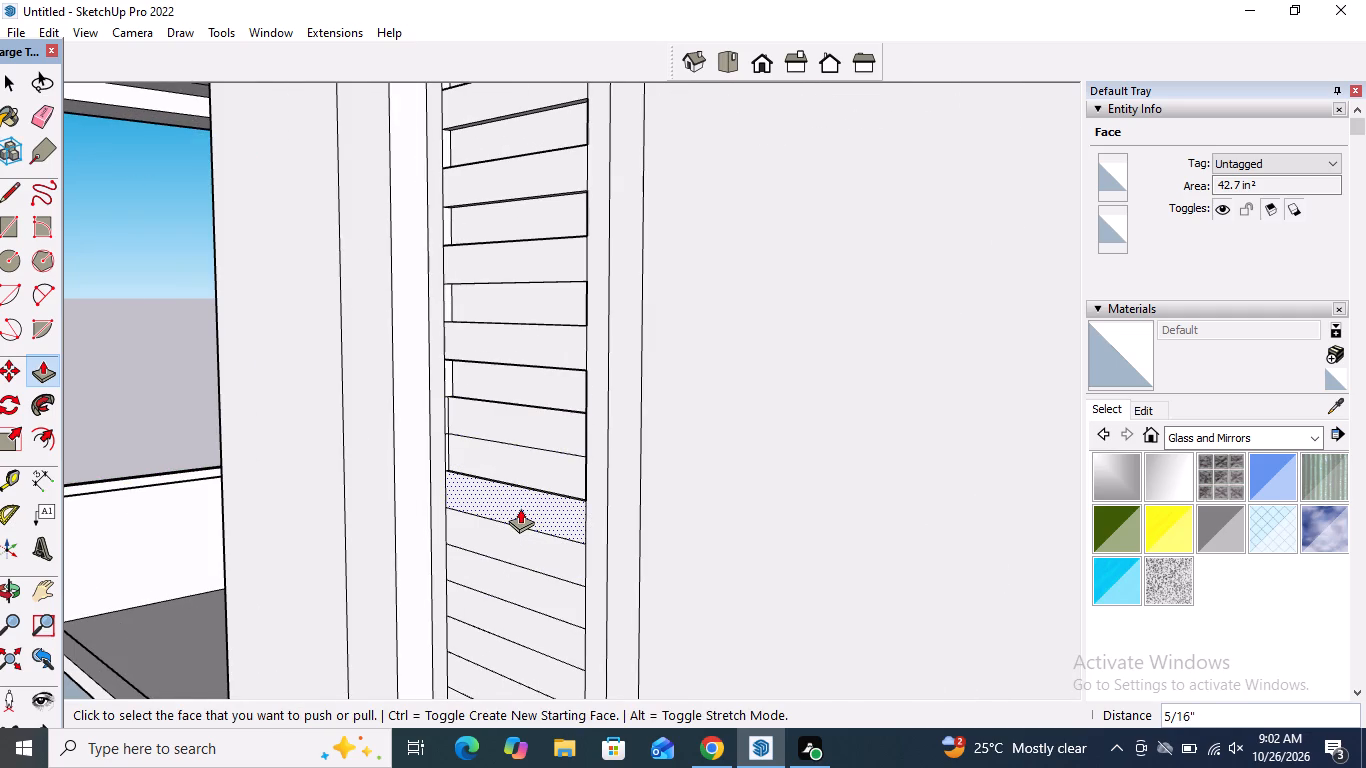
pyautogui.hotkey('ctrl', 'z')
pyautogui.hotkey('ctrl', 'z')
# Push the lower window's sixth alternate louvre strip inward to match the recessed strips above, and repeat that depth on the four remaining alternate strips below.
pyautogui.click(527, 471)
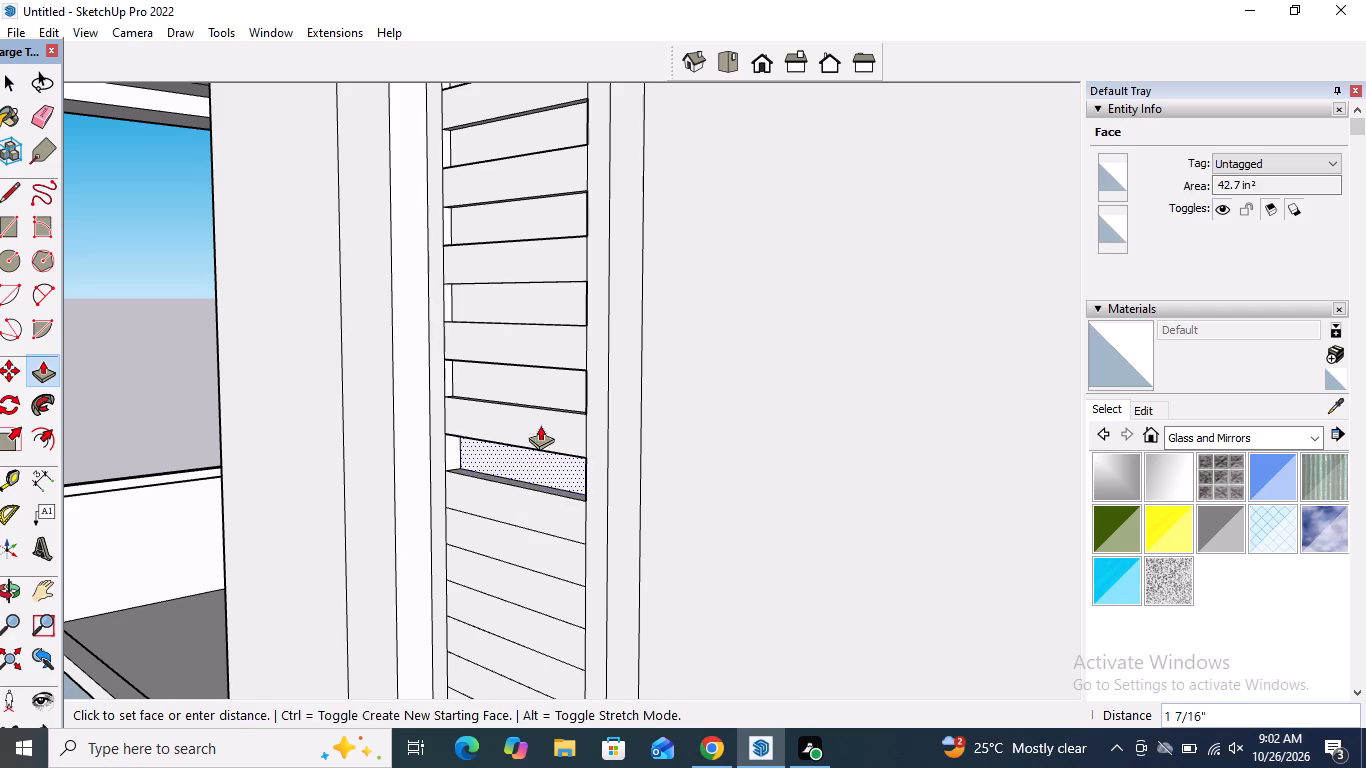
pyautogui.click(549, 383)
pyautogui.doubleClick(529, 539)
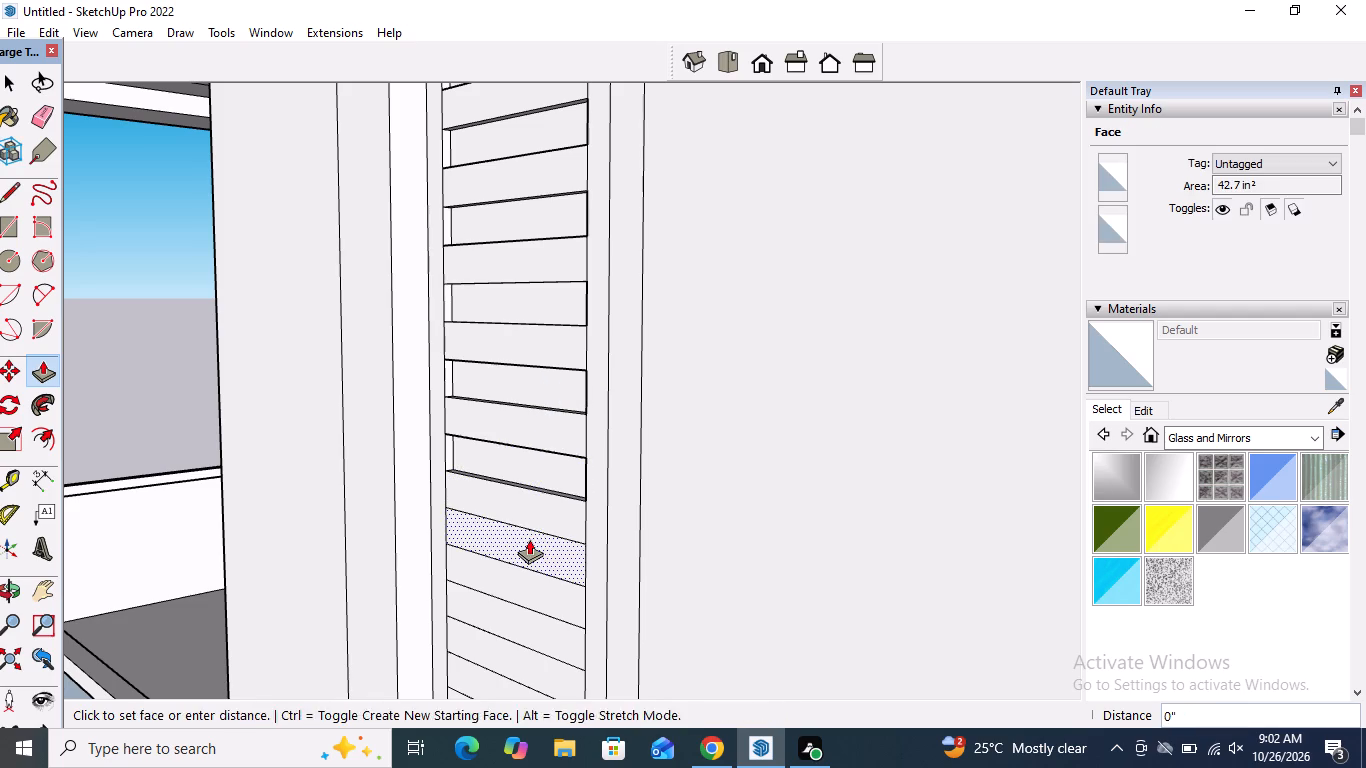
pyautogui.scroll(-5, 505, 321)
pyautogui.scroll(4, 476, 537)
pyautogui.doubleClick(516, 485)
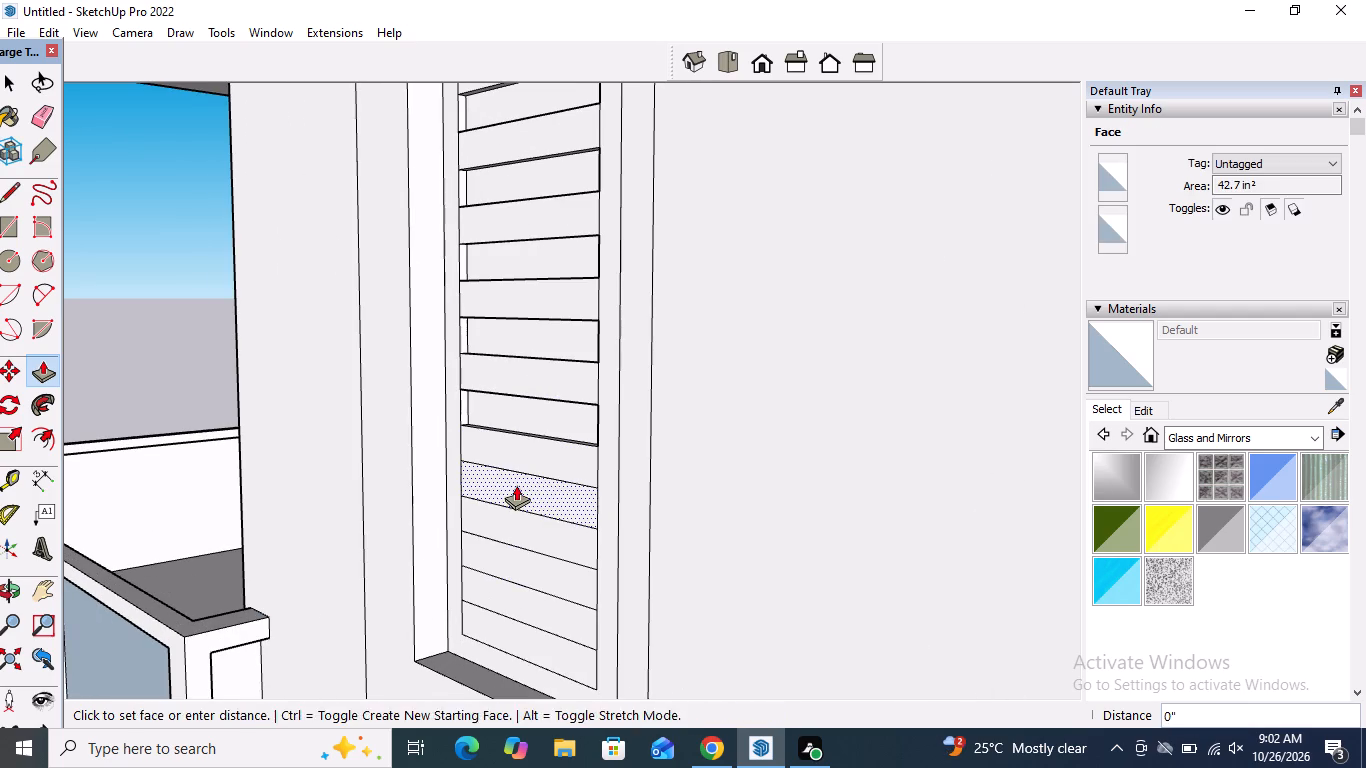
pyautogui.doubleClick(516, 550)
pyautogui.doubleClick(509, 633)
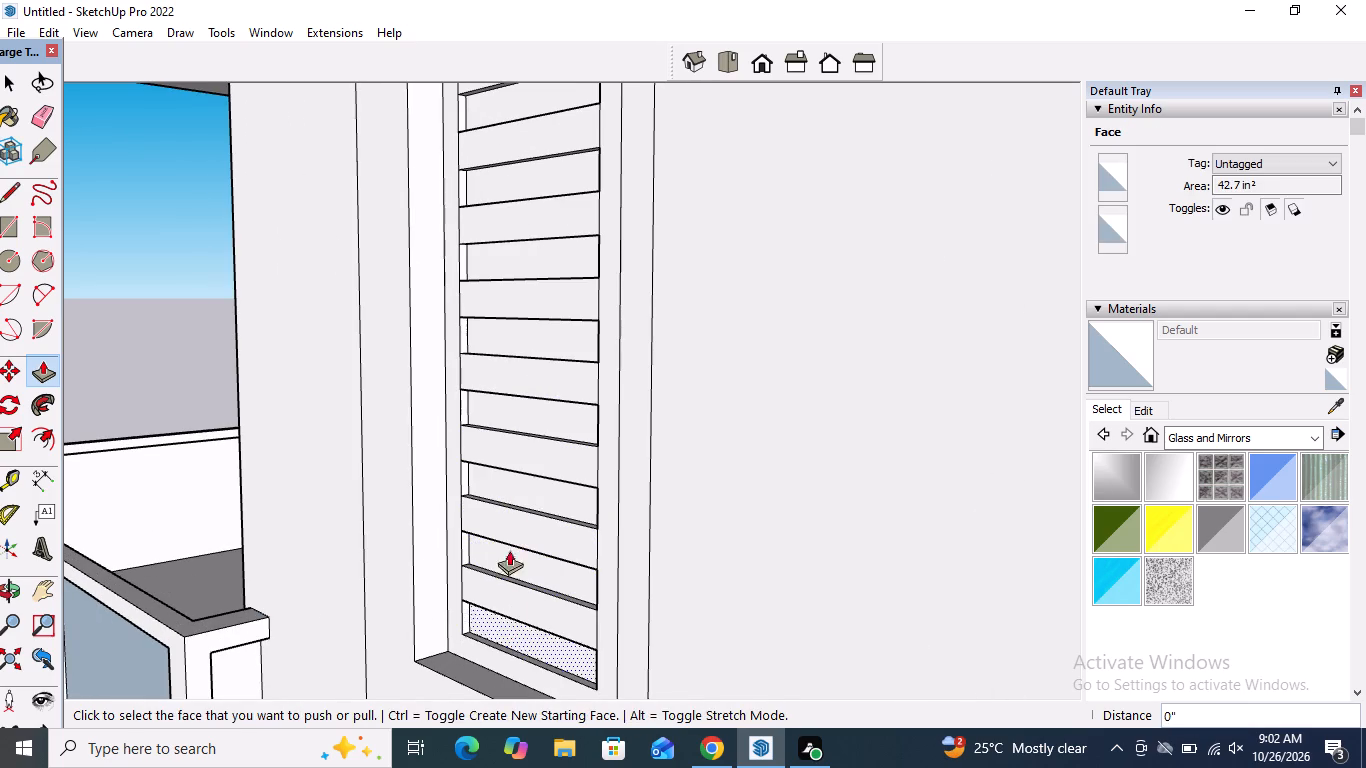
pyautogui.scroll(-12, 502, 436)
pyautogui.press('space')
# Examine the whole front facade, comparing the upper and lower louvred windows with the rest of the building.
pyautogui.scroll(-5, 504, 433)
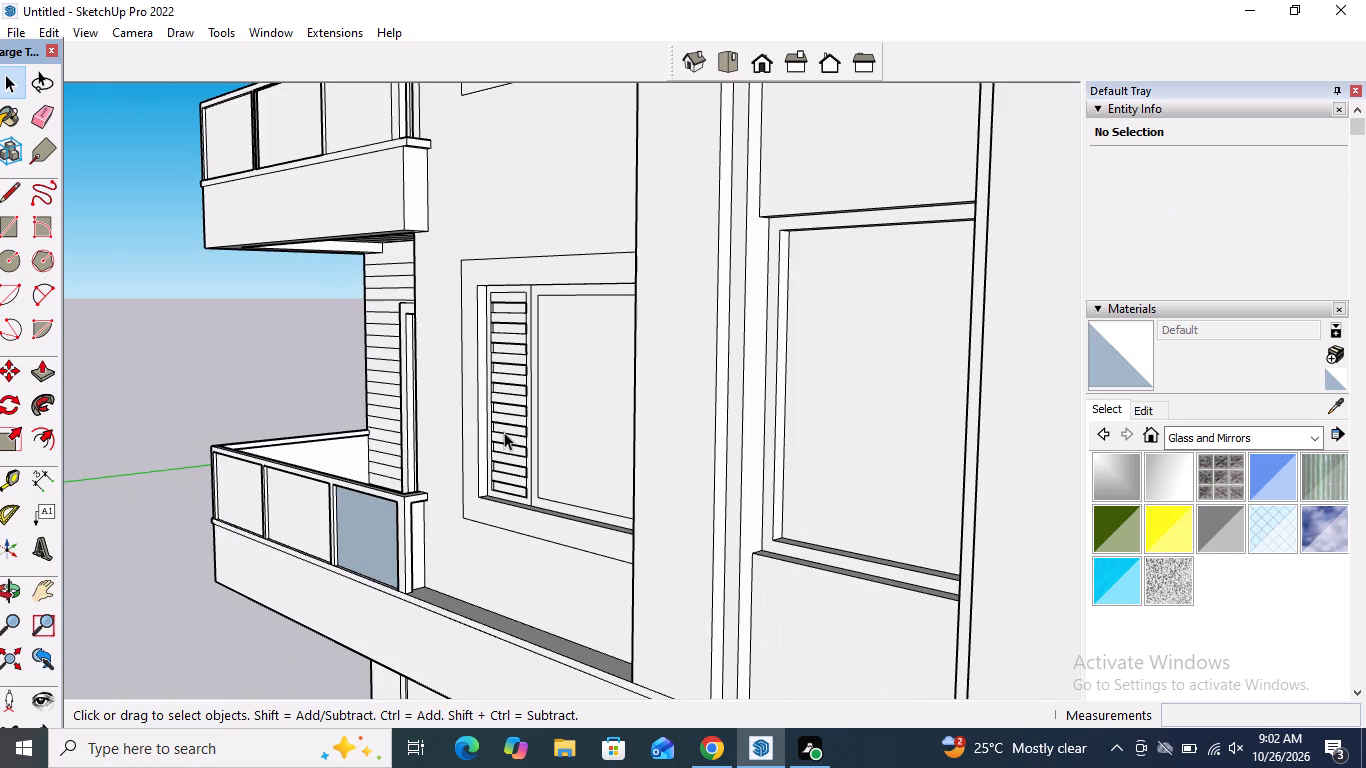
pyautogui.moveTo(556, 446); pyautogui.dragTo(774, 489, button='middle')
pyautogui.scroll(-4, 771, 494)
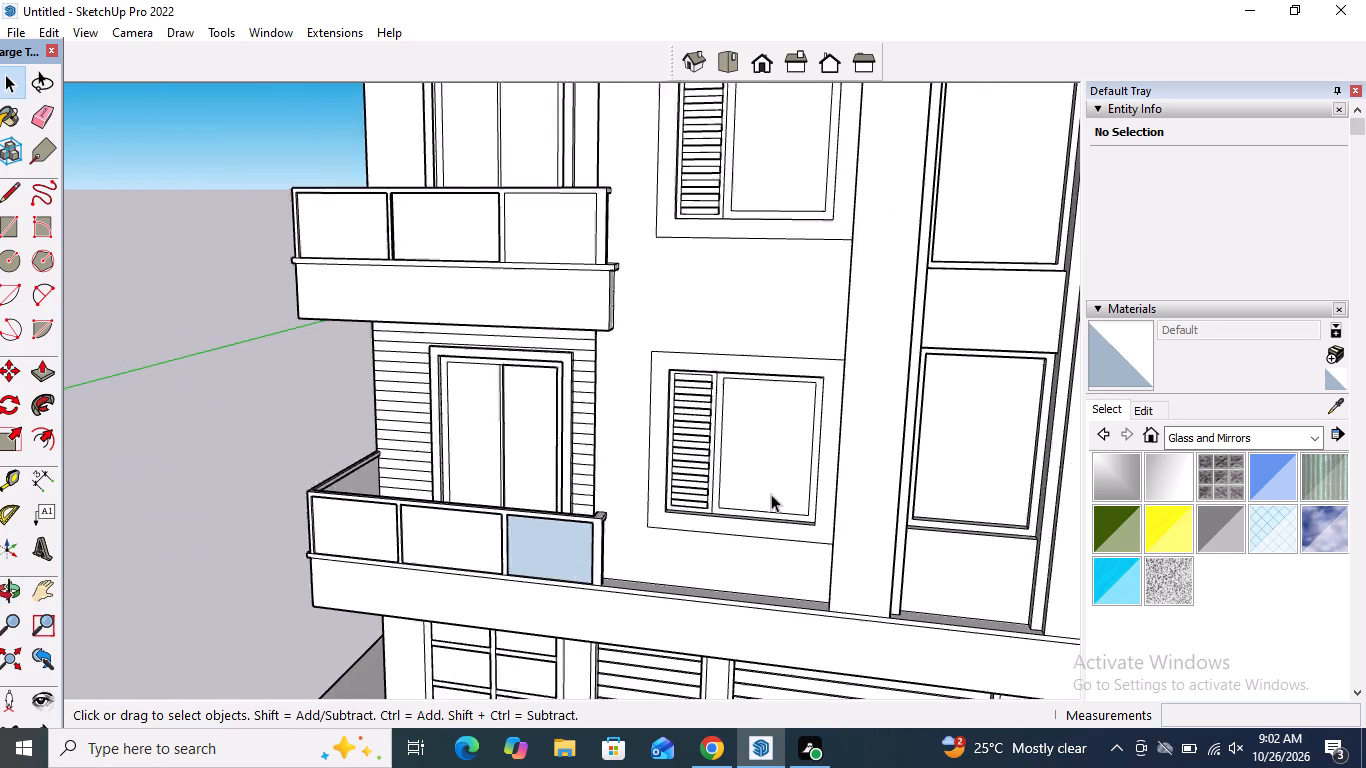
pyautogui.scroll(-6, 771, 494)
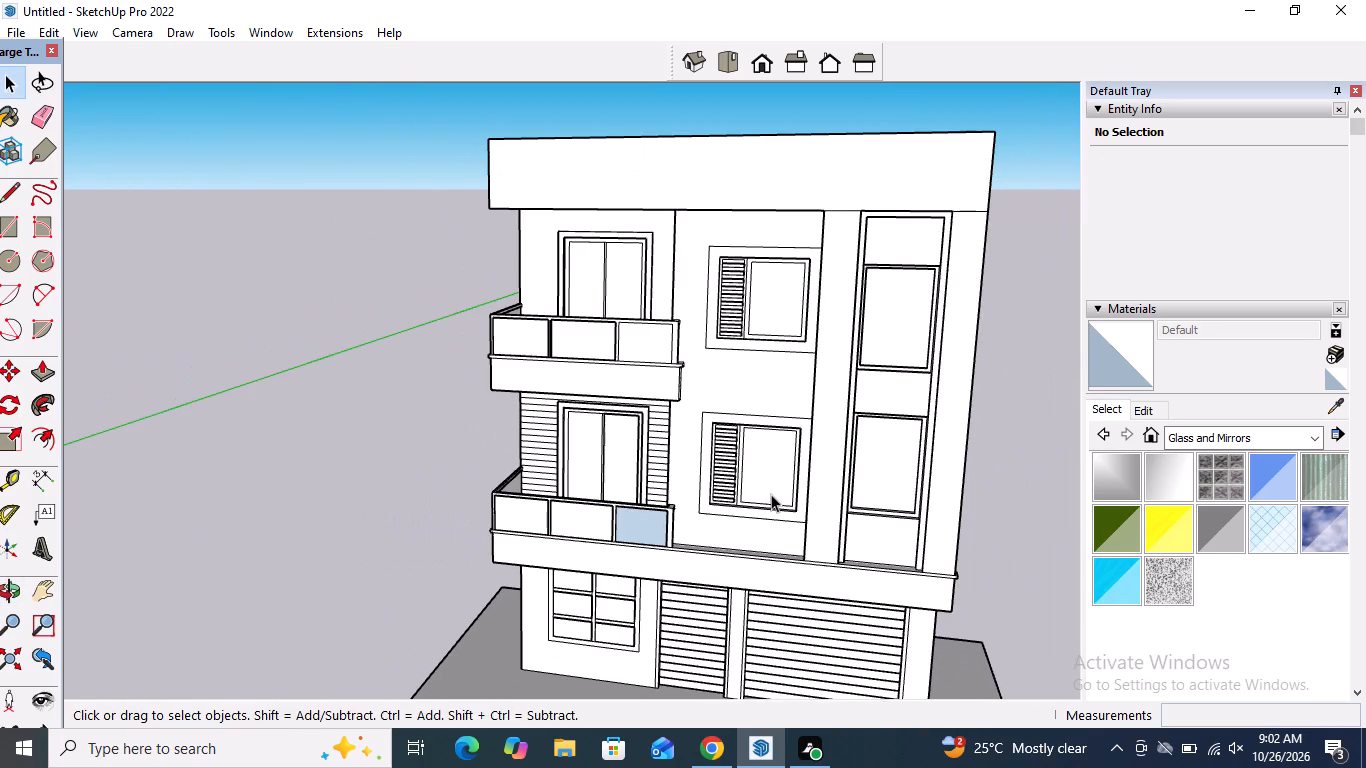
pyautogui.scroll(-2, 777, 468)
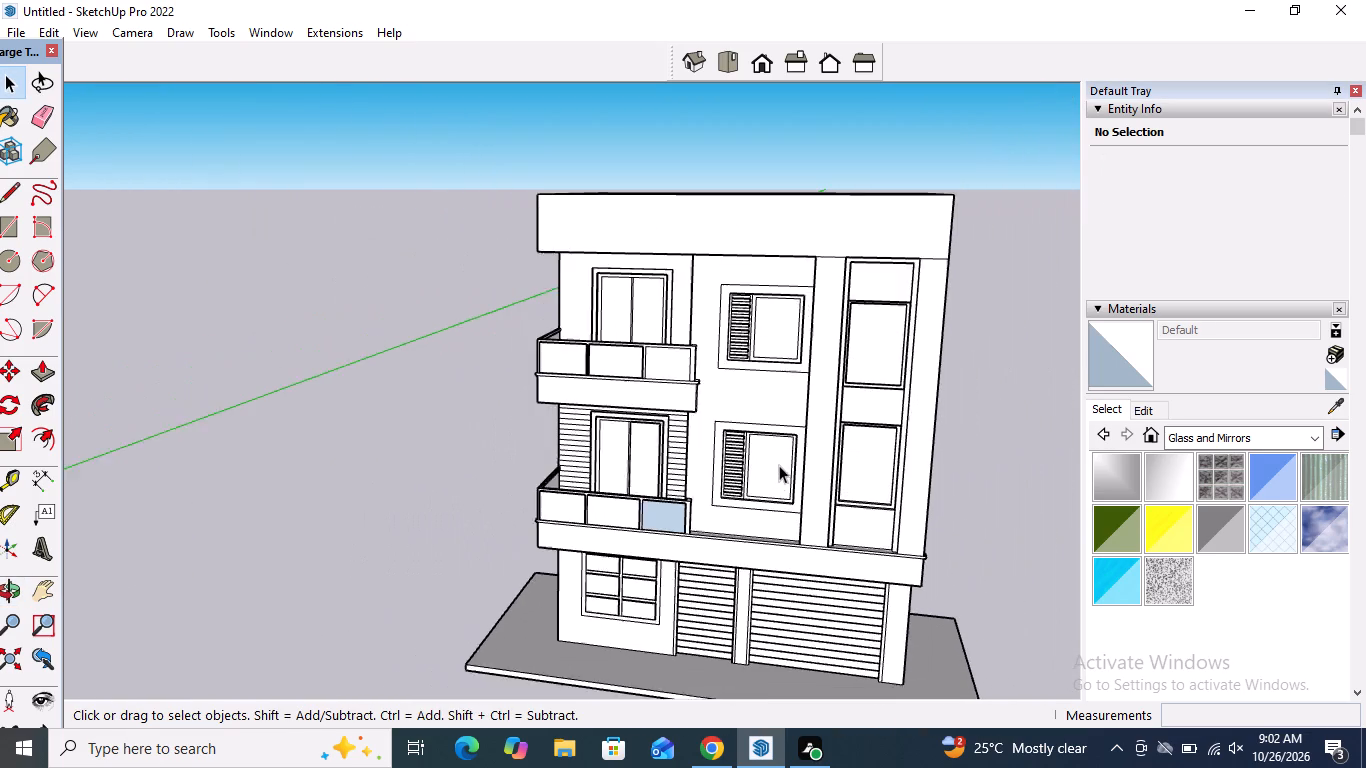
pyautogui.scroll(-3, 779, 465)
pyautogui.moveTo(773, 496); pyautogui.dragTo(821, 426, button='middle')
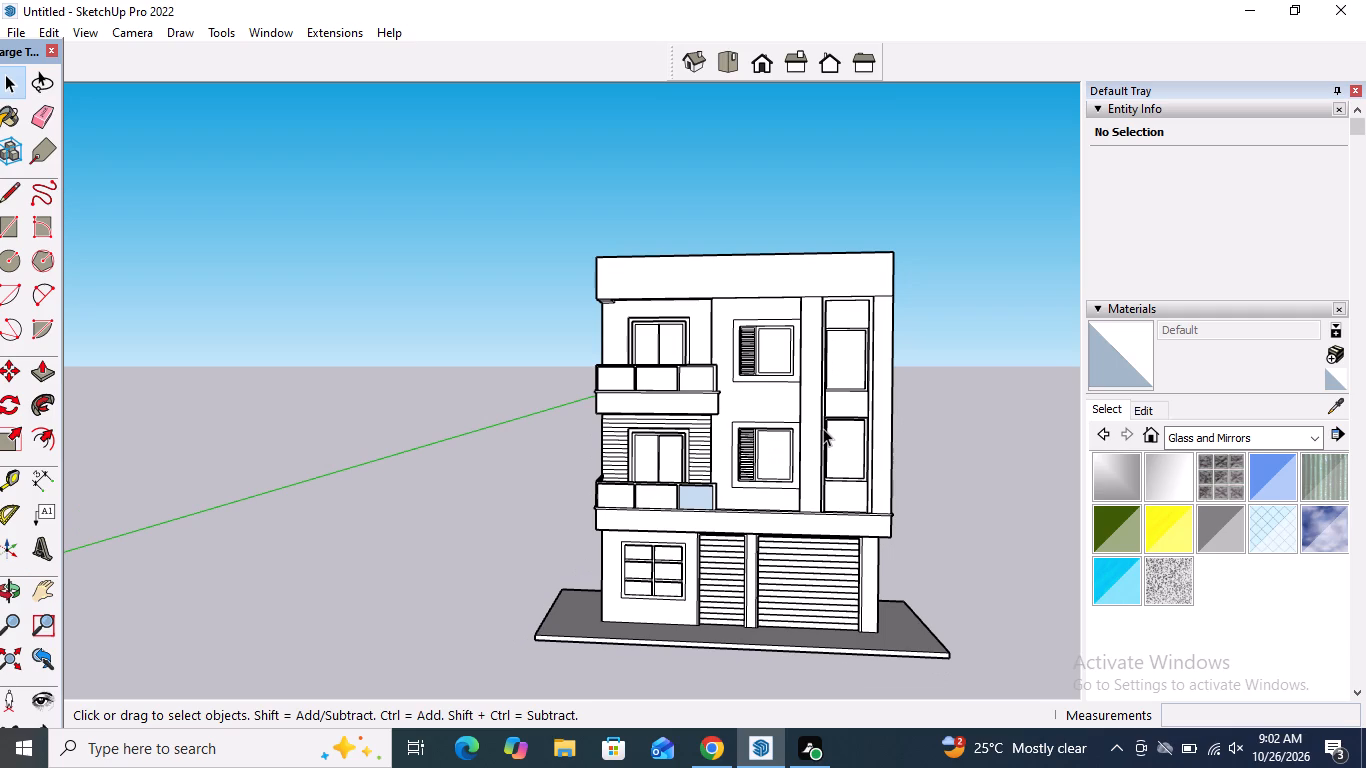
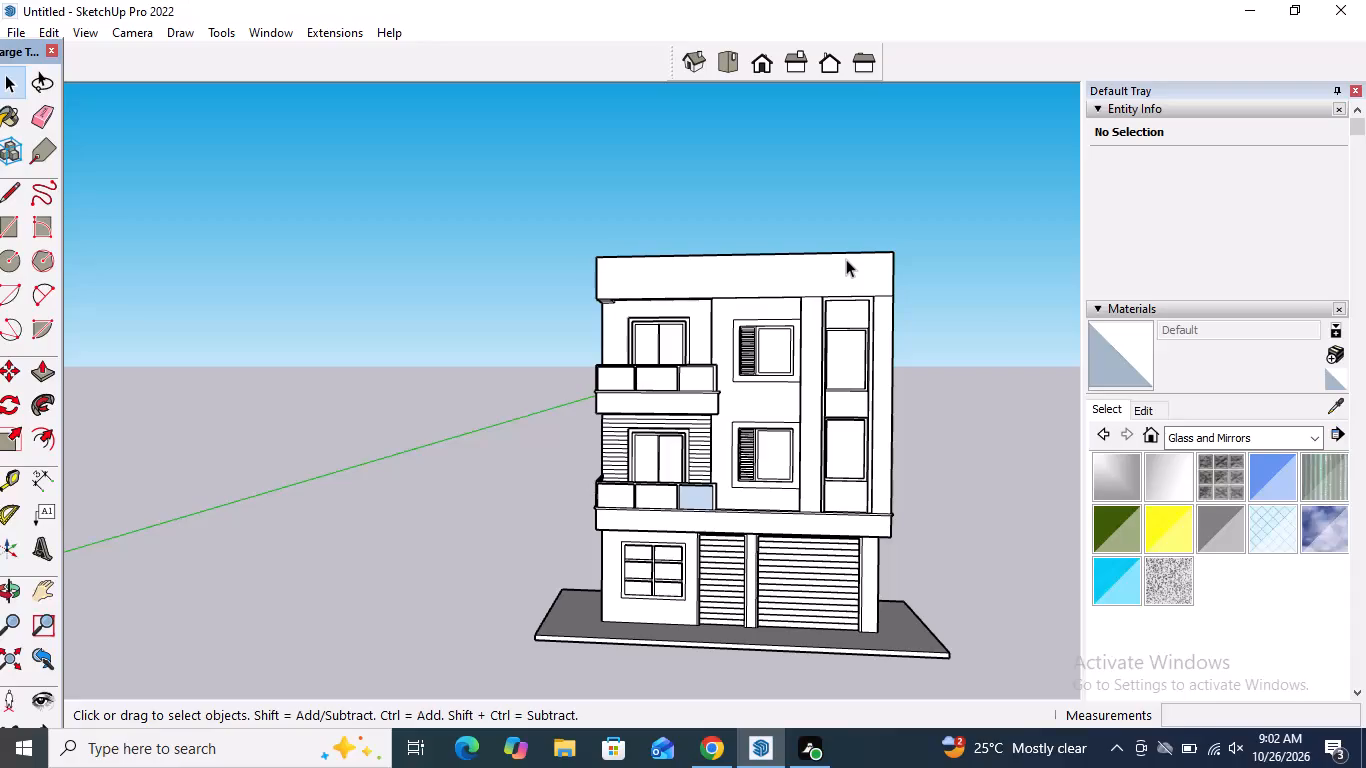
# Pull the front strip of the roof up about 2 15/16" as a thin cap layer above the parapet band.
pyautogui.moveTo(846, 259); pyautogui.dragTo(877, 462, button='middle')
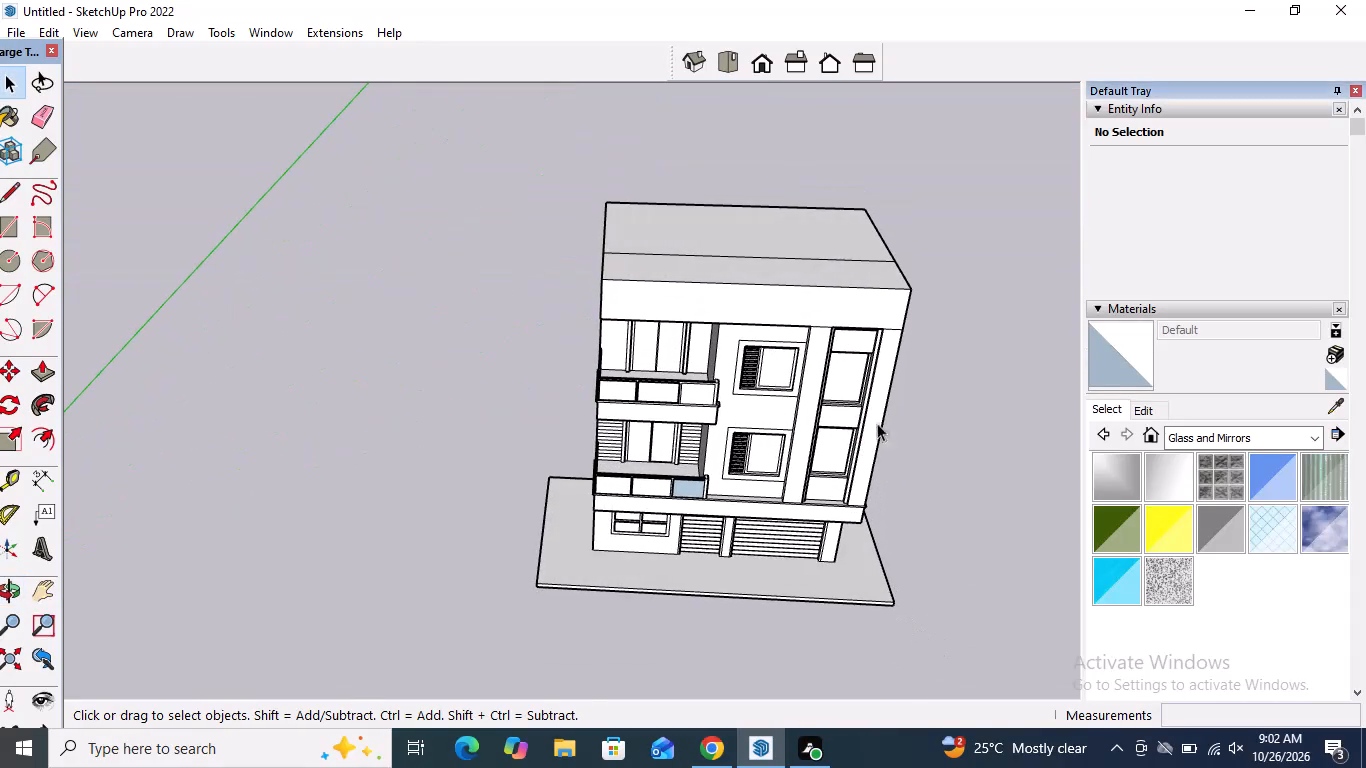
pyautogui.scroll(4, 831, 222)
pyautogui.moveTo(814, 264); pyautogui.dragTo(814, 279, button='middle')
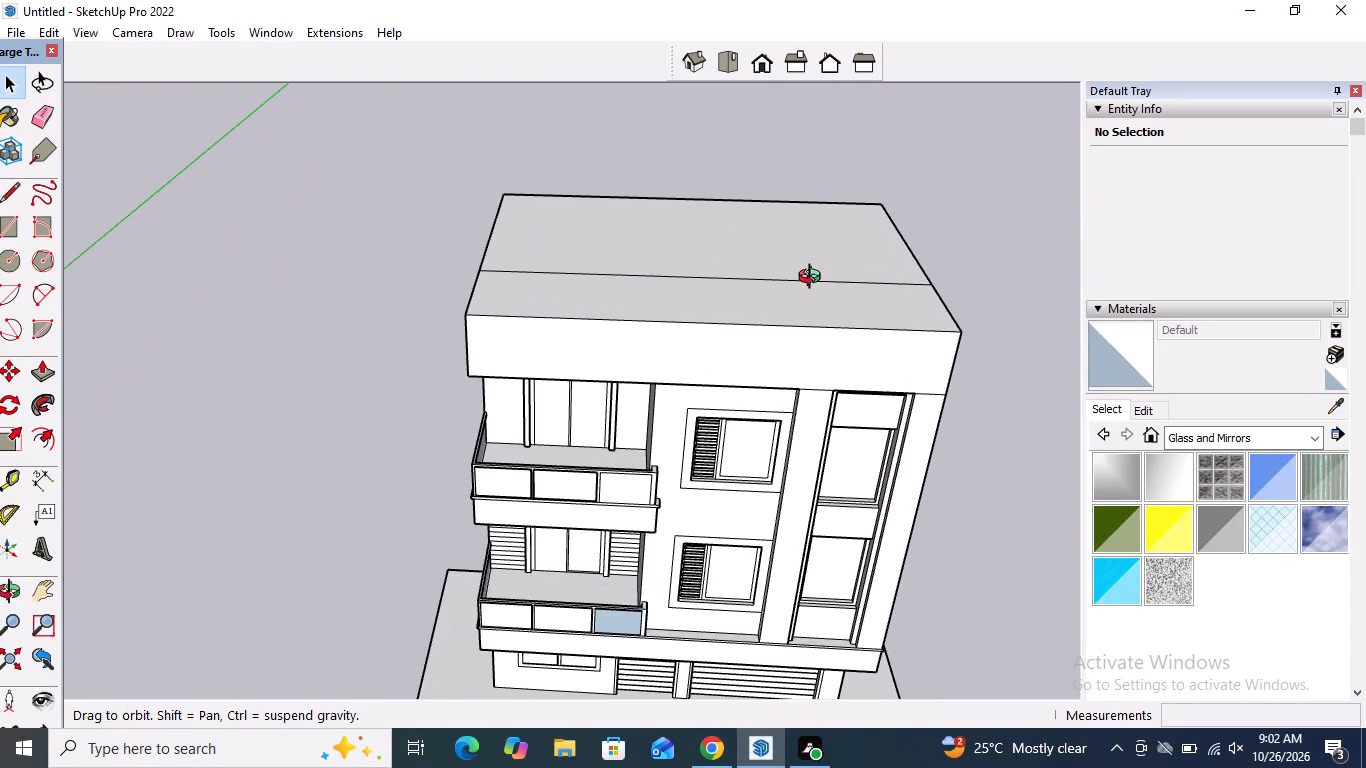
pyautogui.moveTo(814, 279); pyautogui.dragTo(809, 324, button='middle')
pyautogui.moveTo(799, 304); pyautogui.dragTo(794, 263, button='middle')
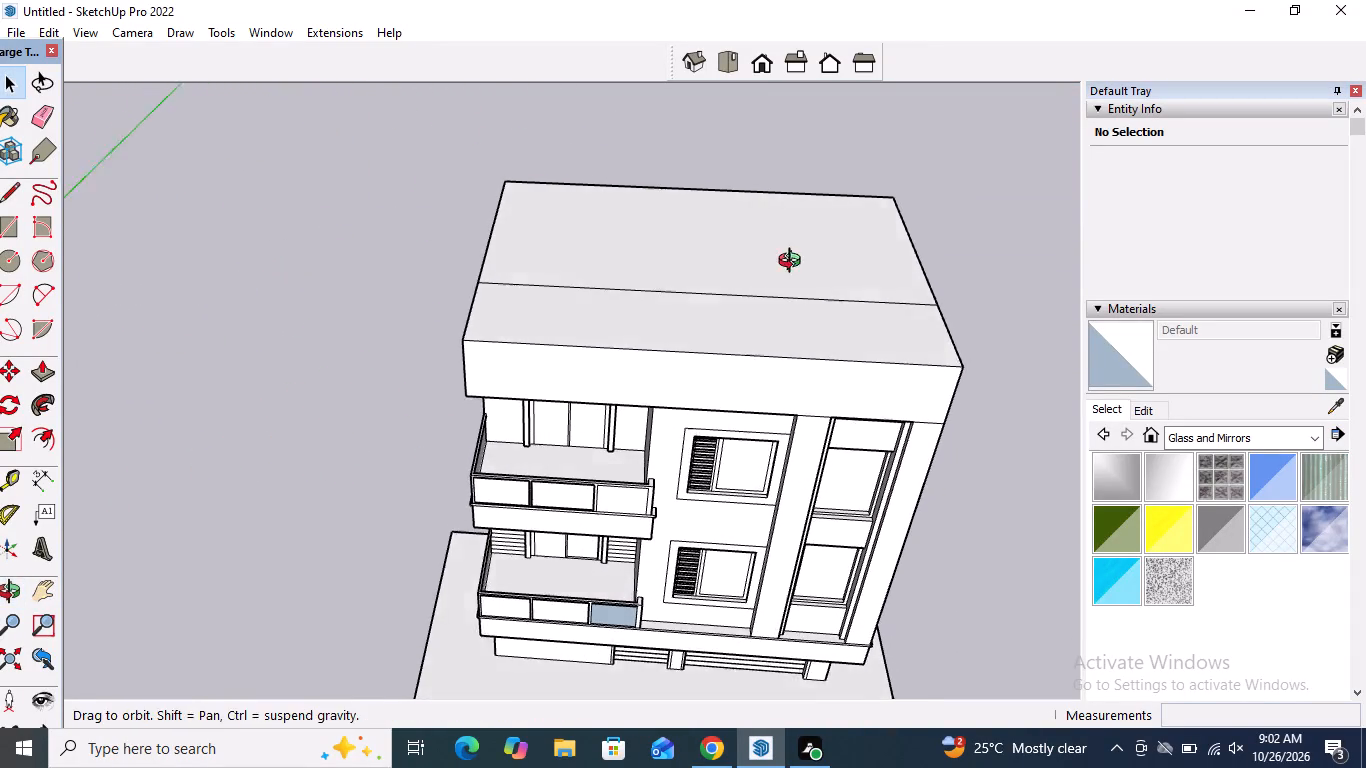
pyautogui.moveTo(794, 263); pyautogui.dragTo(786, 209, button='middle')
pyautogui.click(56, 369)
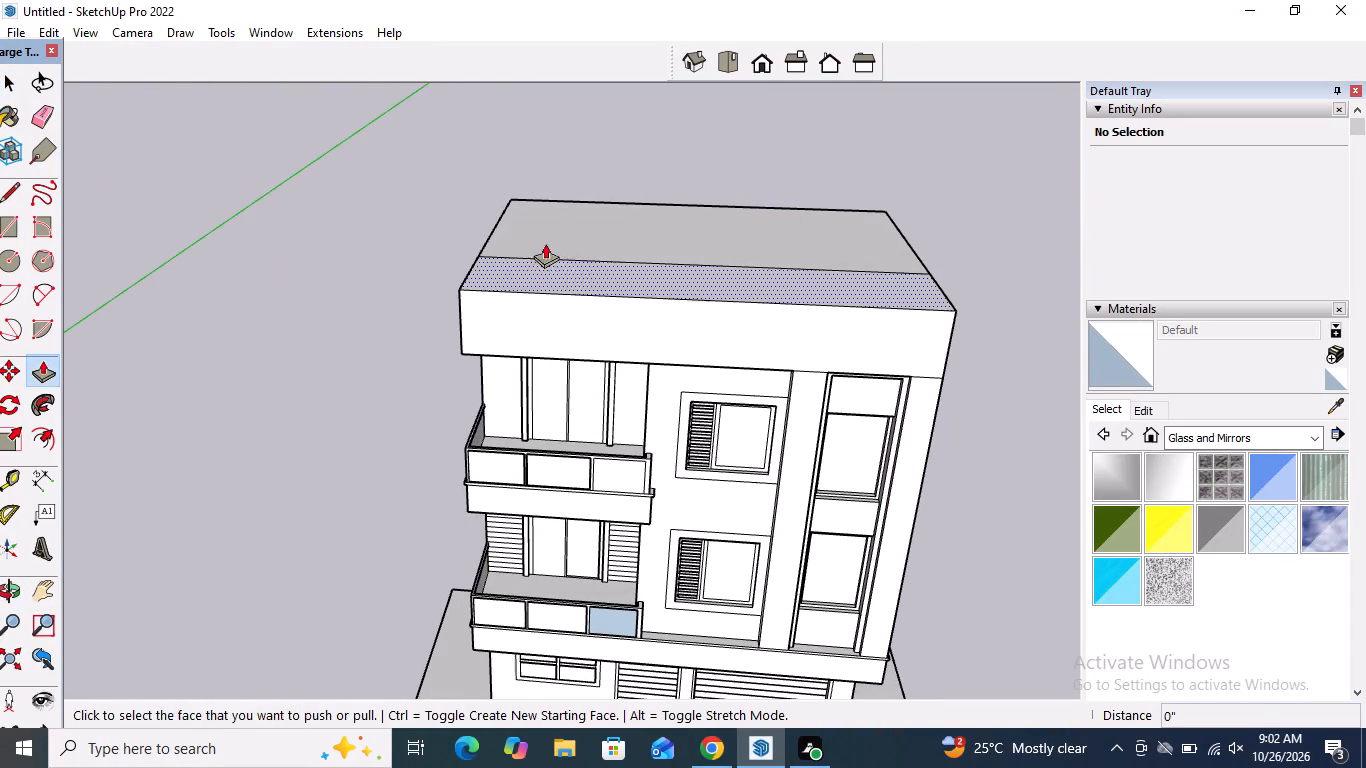
pyautogui.click(572, 273)
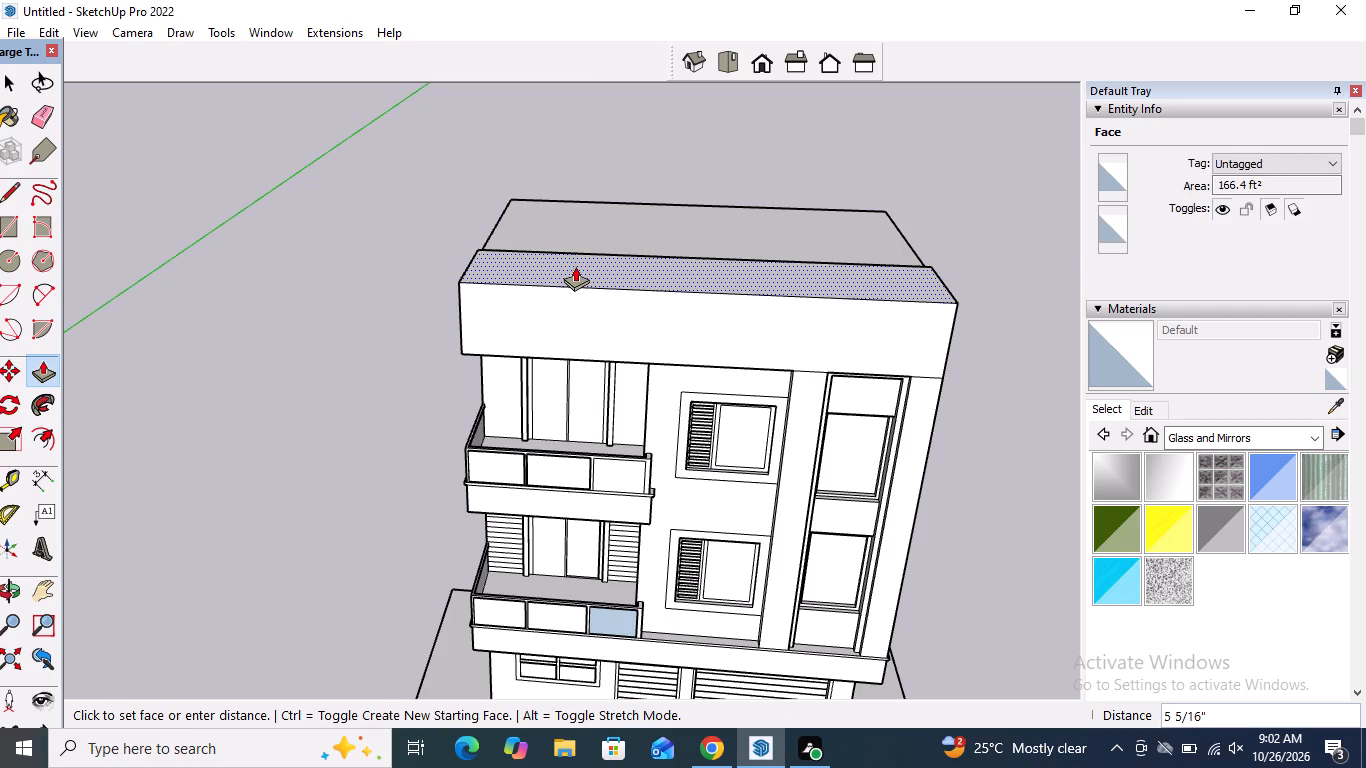
pyautogui.moveTo(575, 262); pyautogui.dragTo(597, 148, button='middle')
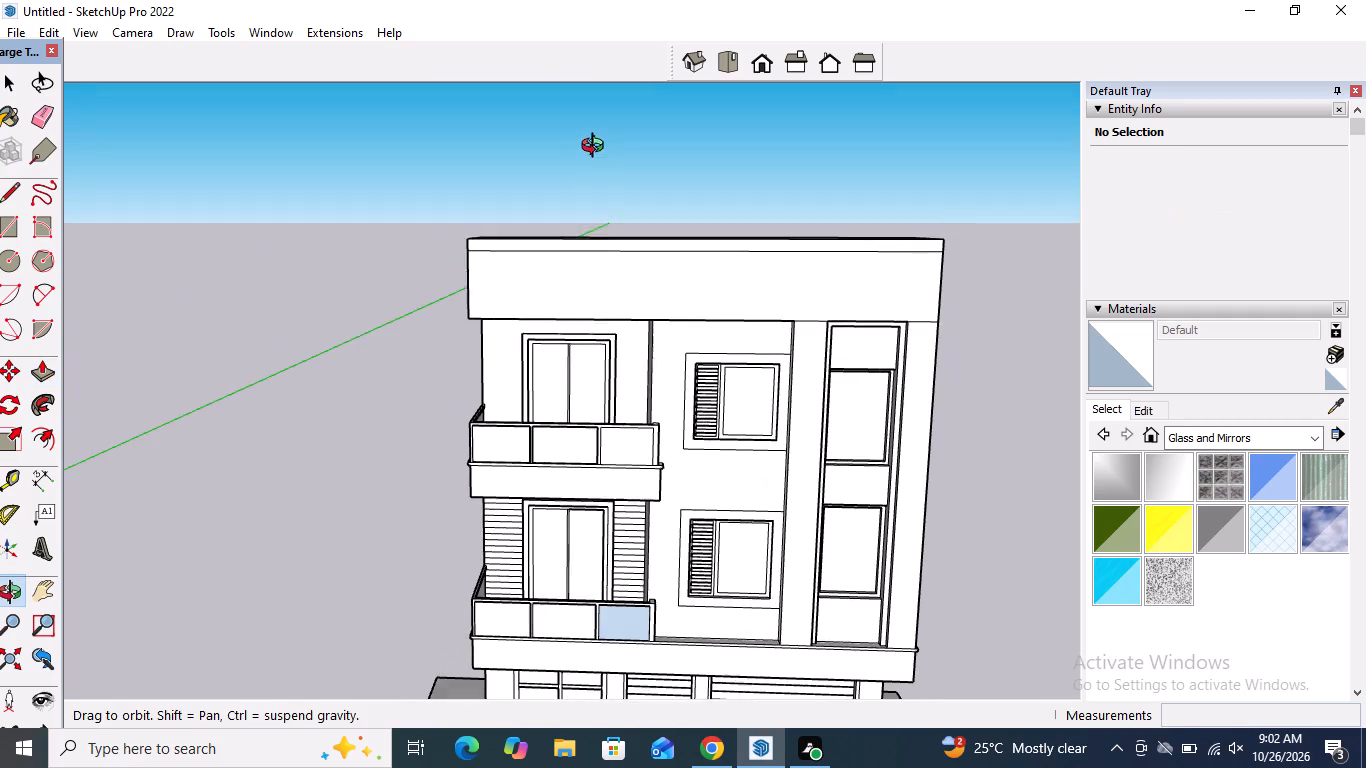
pyautogui.moveTo(597, 148); pyautogui.dragTo(598, 148, button='middle')
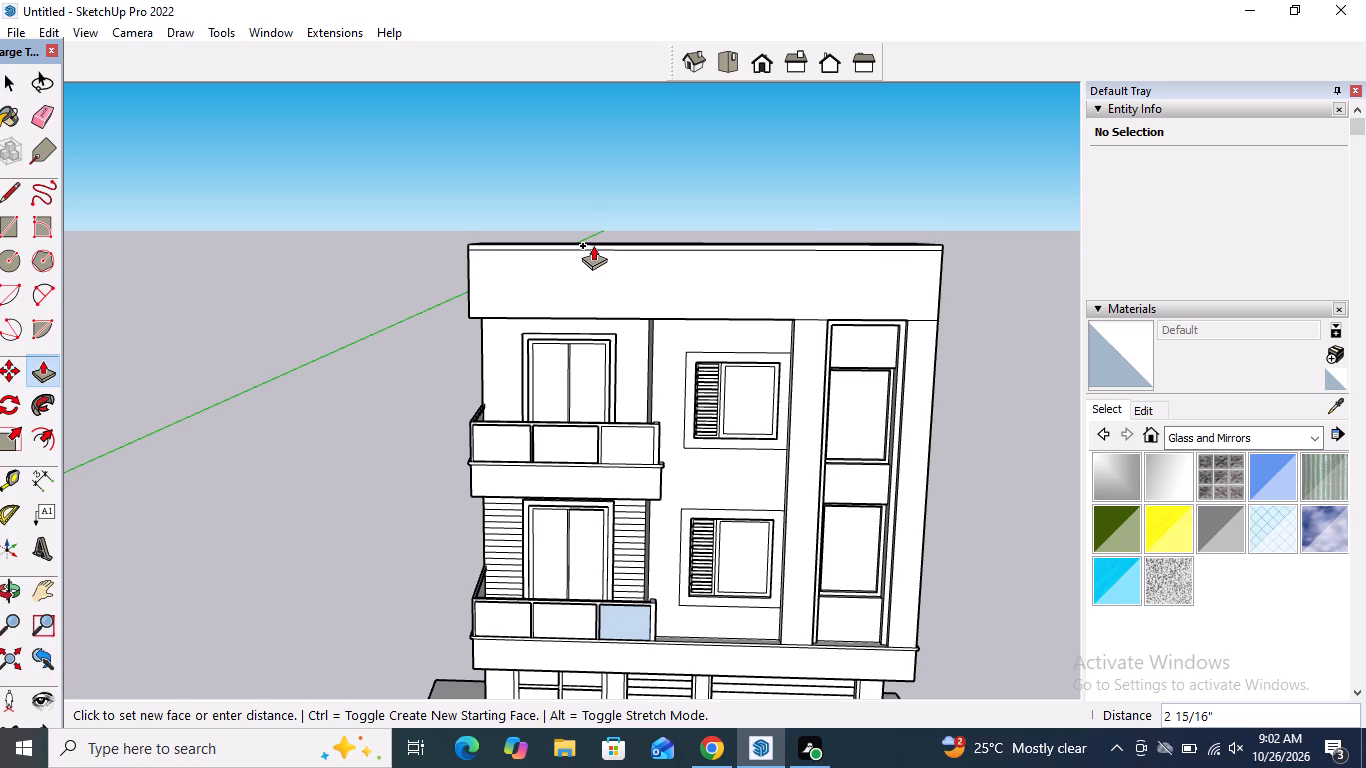
pyautogui.click(593, 245)
# Extend the thin cap's balcony-side end face outward about 2 1/16" and repeat that overhang on its opposite end.
pyautogui.scroll(1, 421, 247)
pyautogui.moveTo(451, 259); pyautogui.dragTo(632, 321, button='middle')
pyautogui.scroll(6, 539, 257)
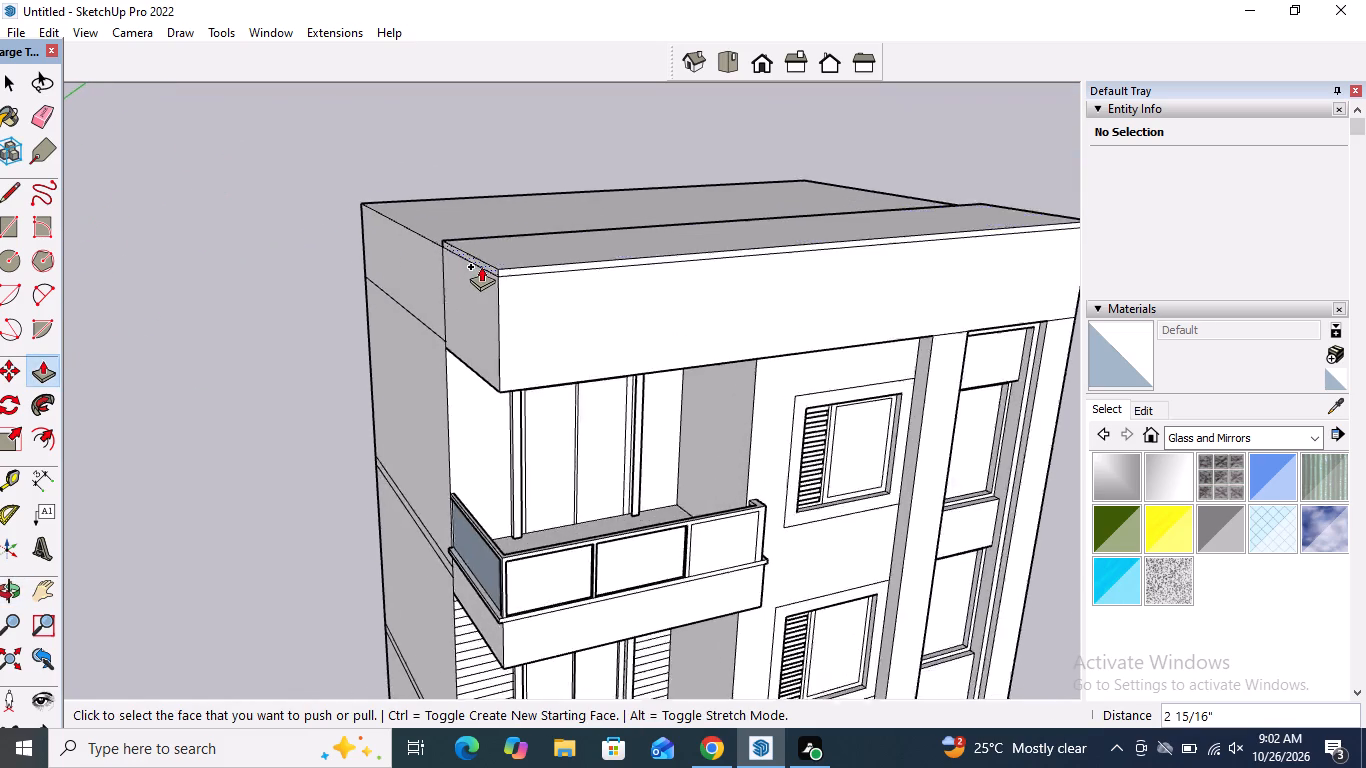
pyautogui.scroll(3, 481, 266)
pyautogui.click(485, 265)
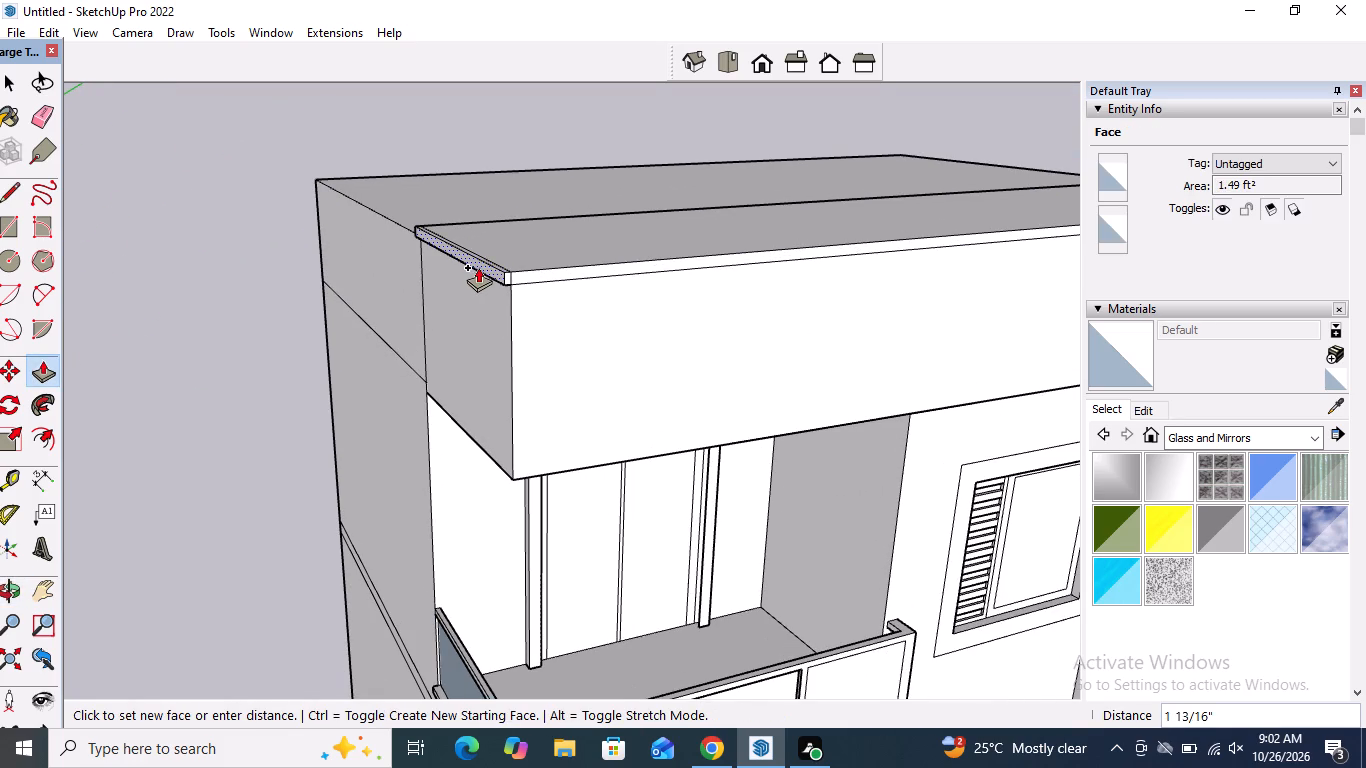
pyautogui.click(477, 267)
pyautogui.scroll(-3, 366, 284)
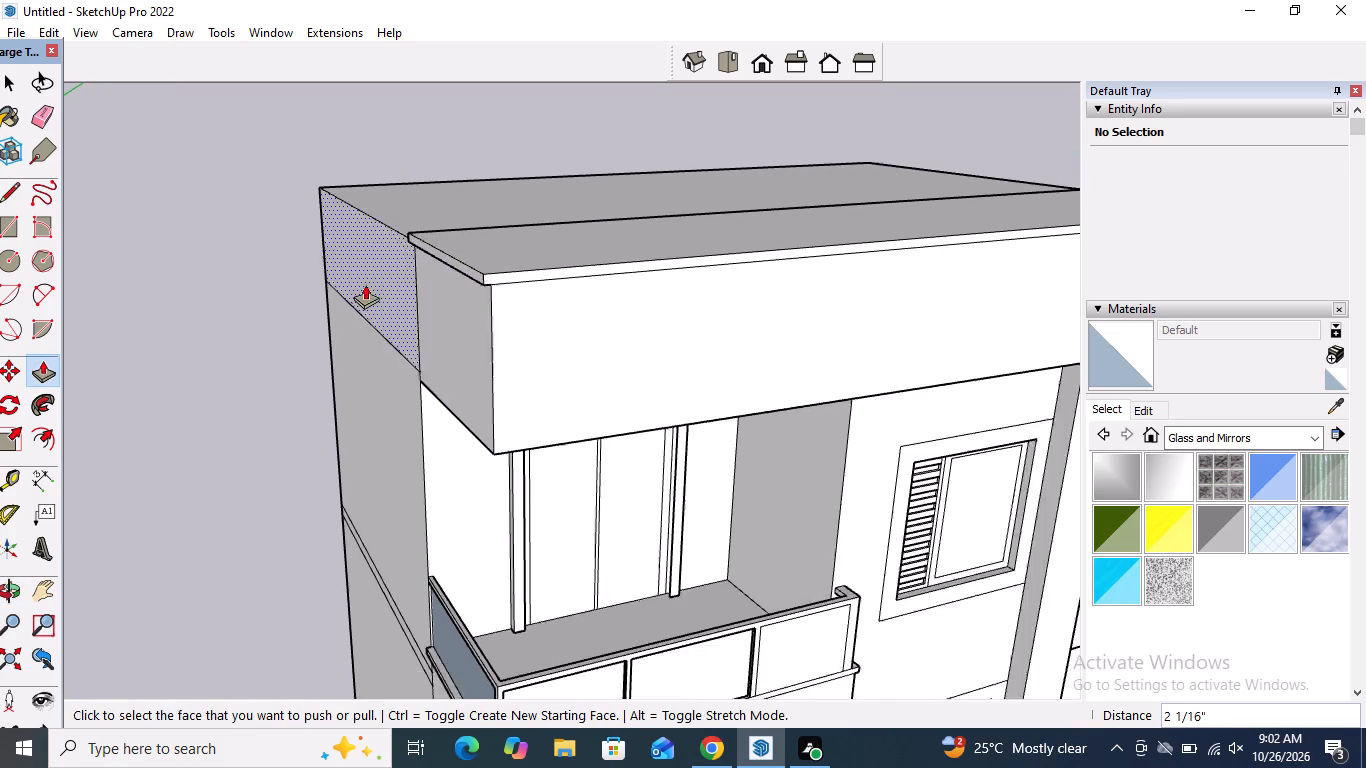
pyautogui.scroll(-9, 365, 284)
pyautogui.moveTo(897, 294); pyautogui.dragTo(458, 265, button='middle')
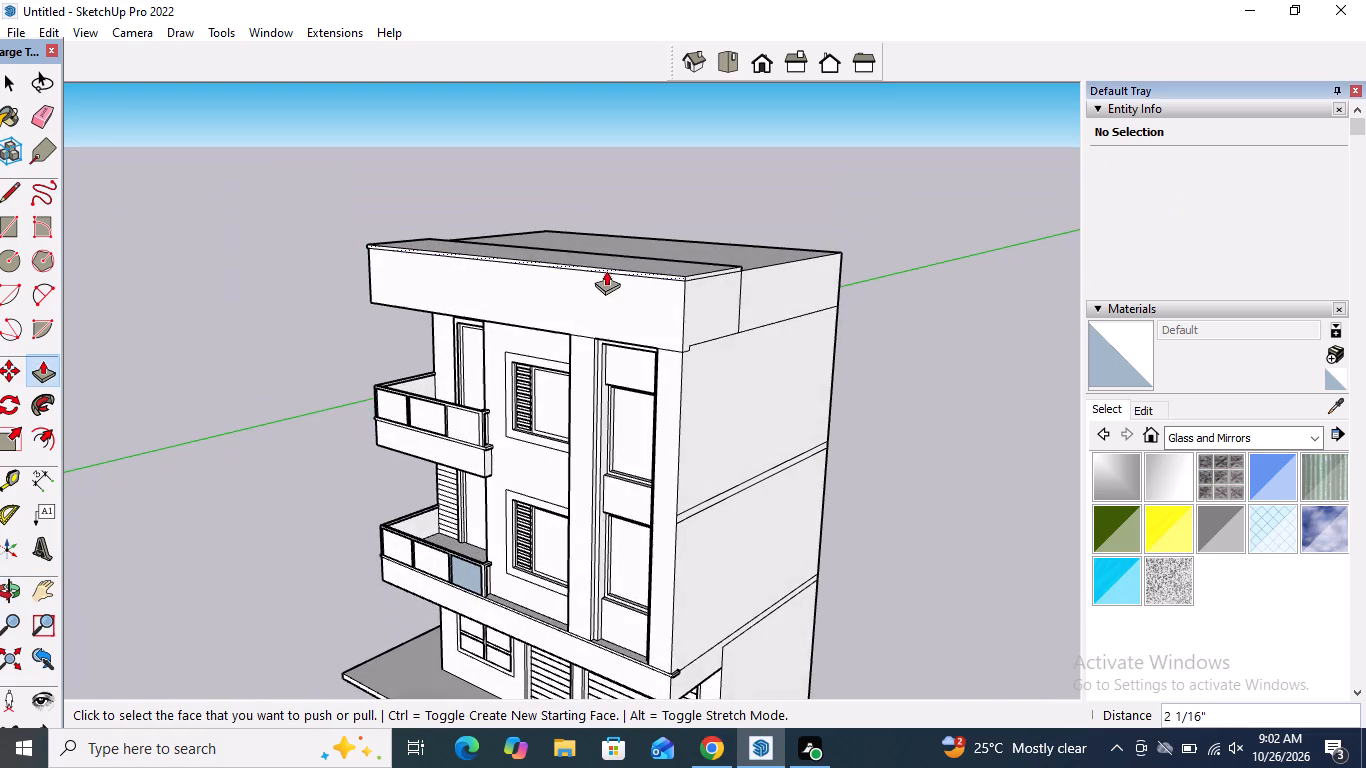
pyautogui.scroll(8, 752, 268)
pyautogui.doubleClick(681, 277)
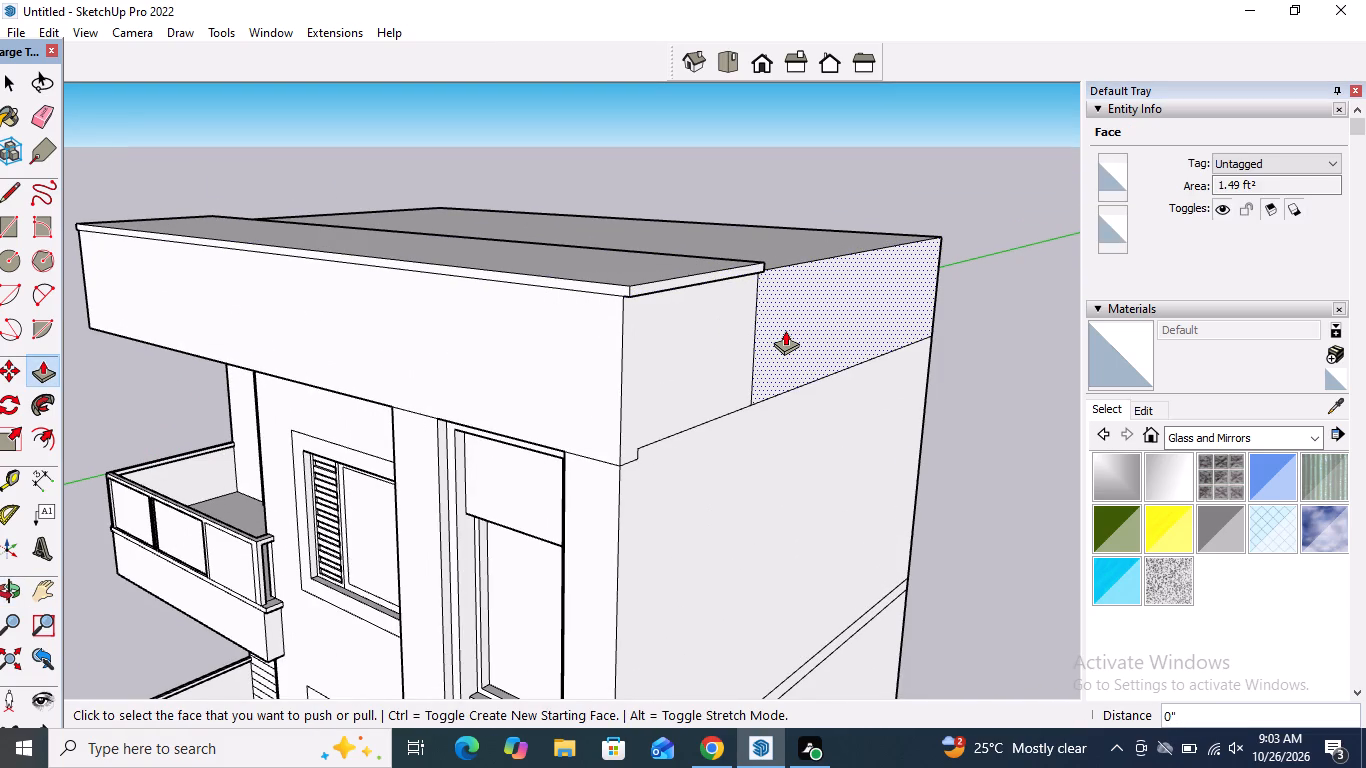
pyautogui.press('space')
# Outline an inset rectangle about 4' 6" deep on the front roof strip with three lines starting and ending at its rear edge.
pyautogui.scroll(-5, 725, 254)
pyautogui.moveTo(744, 300); pyautogui.dragTo(829, 419, button='middle')
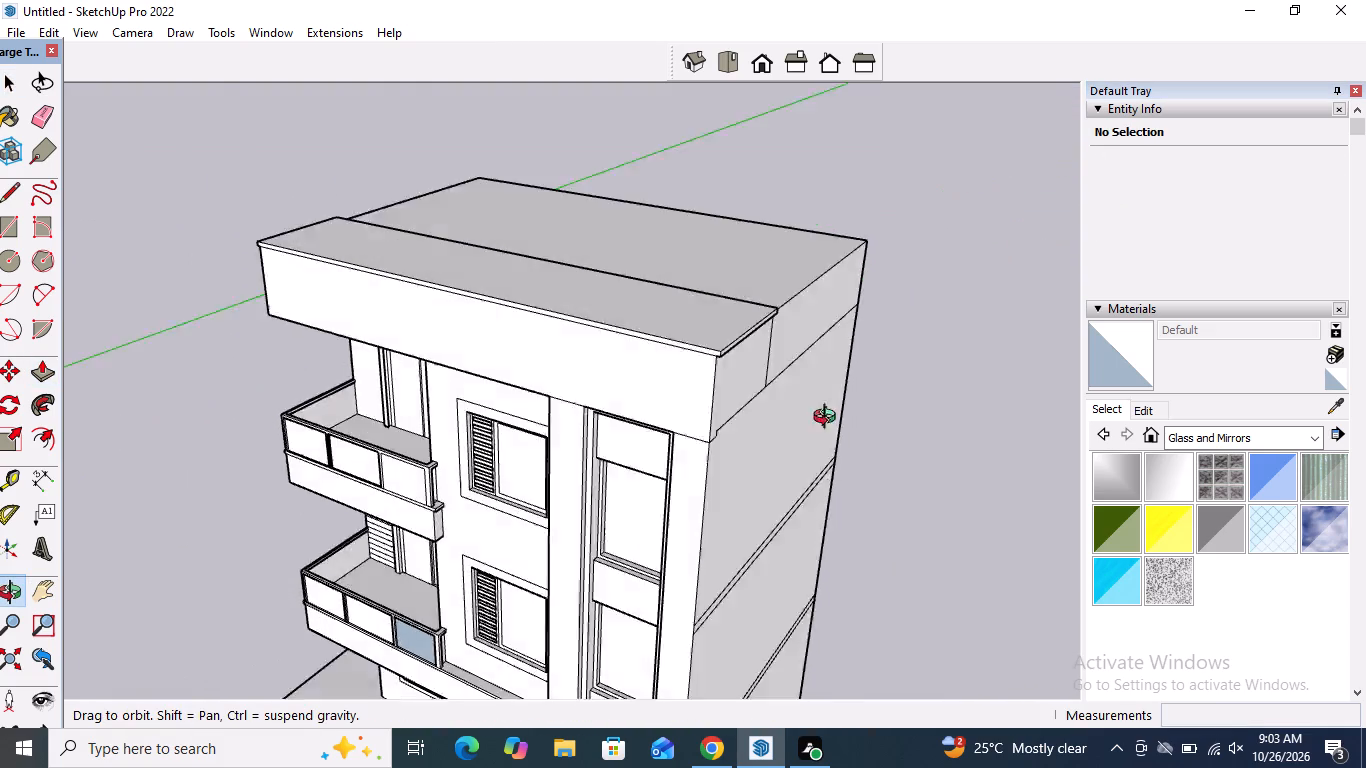
pyautogui.moveTo(829, 419); pyautogui.dragTo(903, 480, button='middle')
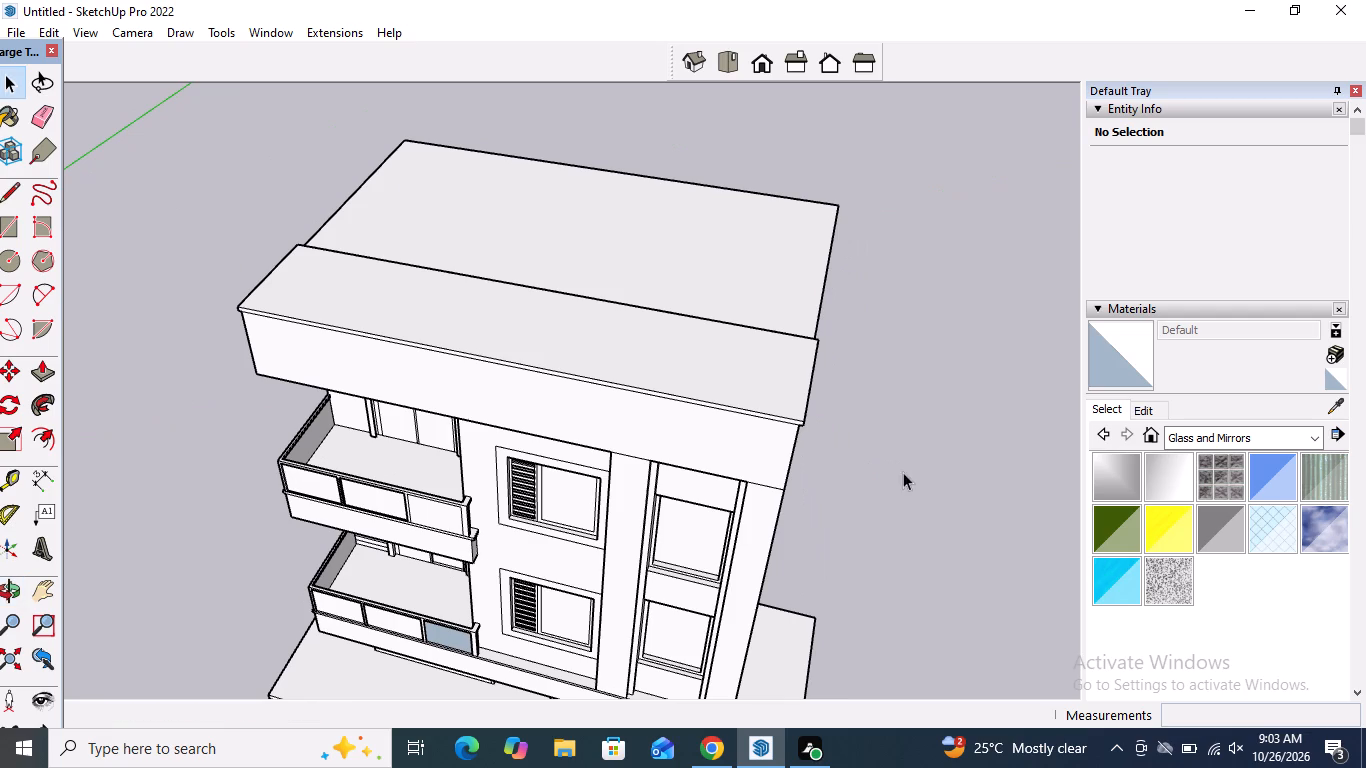
pyautogui.click(9, 203)
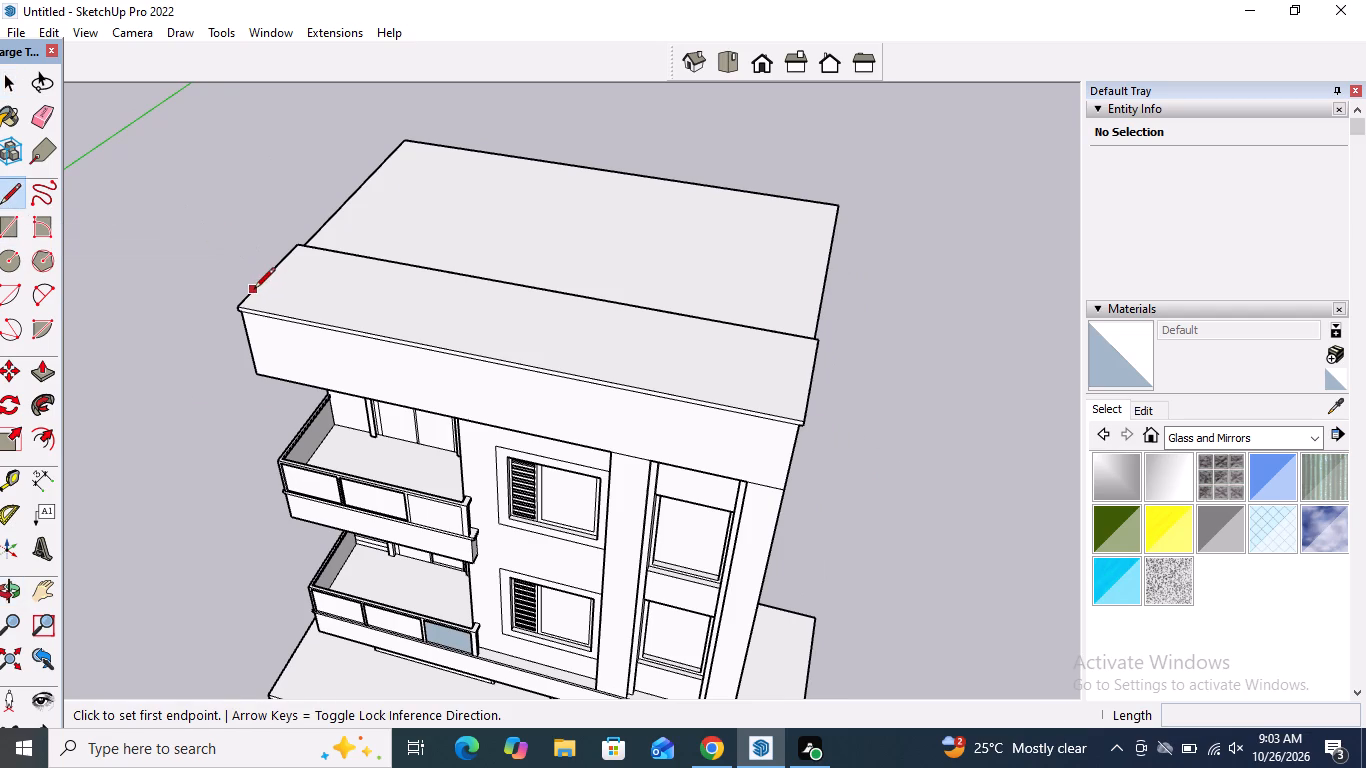
pyautogui.moveTo(329, 252); pyautogui.dragTo(317, 268)
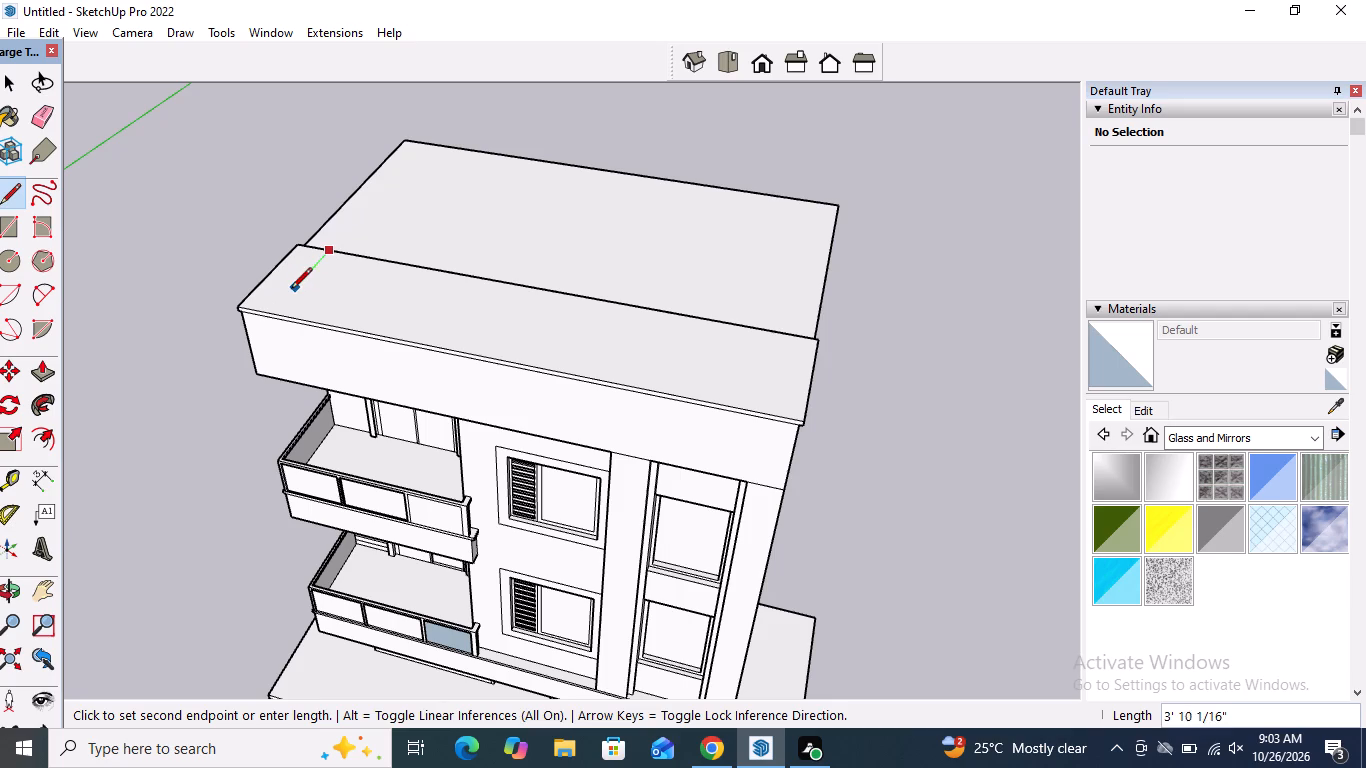
pyautogui.click(286, 295)
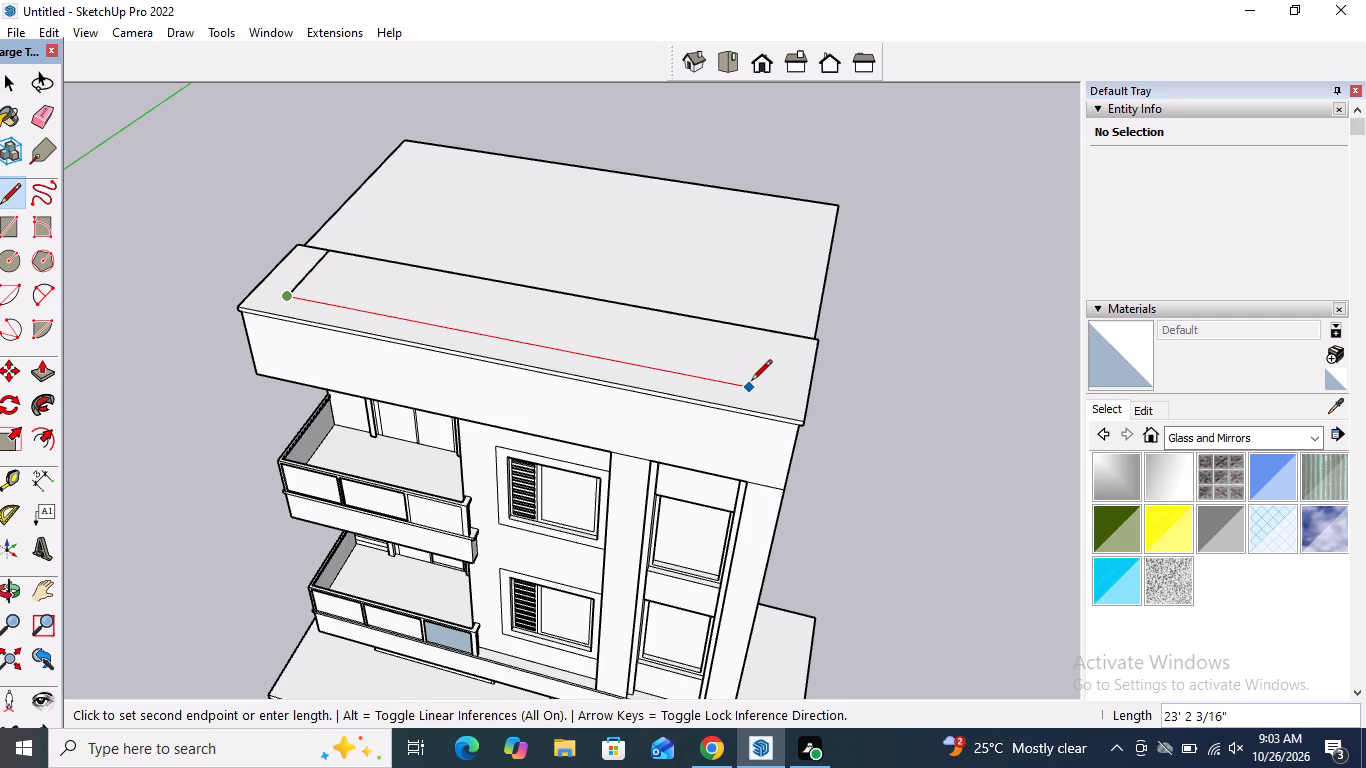
pyautogui.click(762, 382)
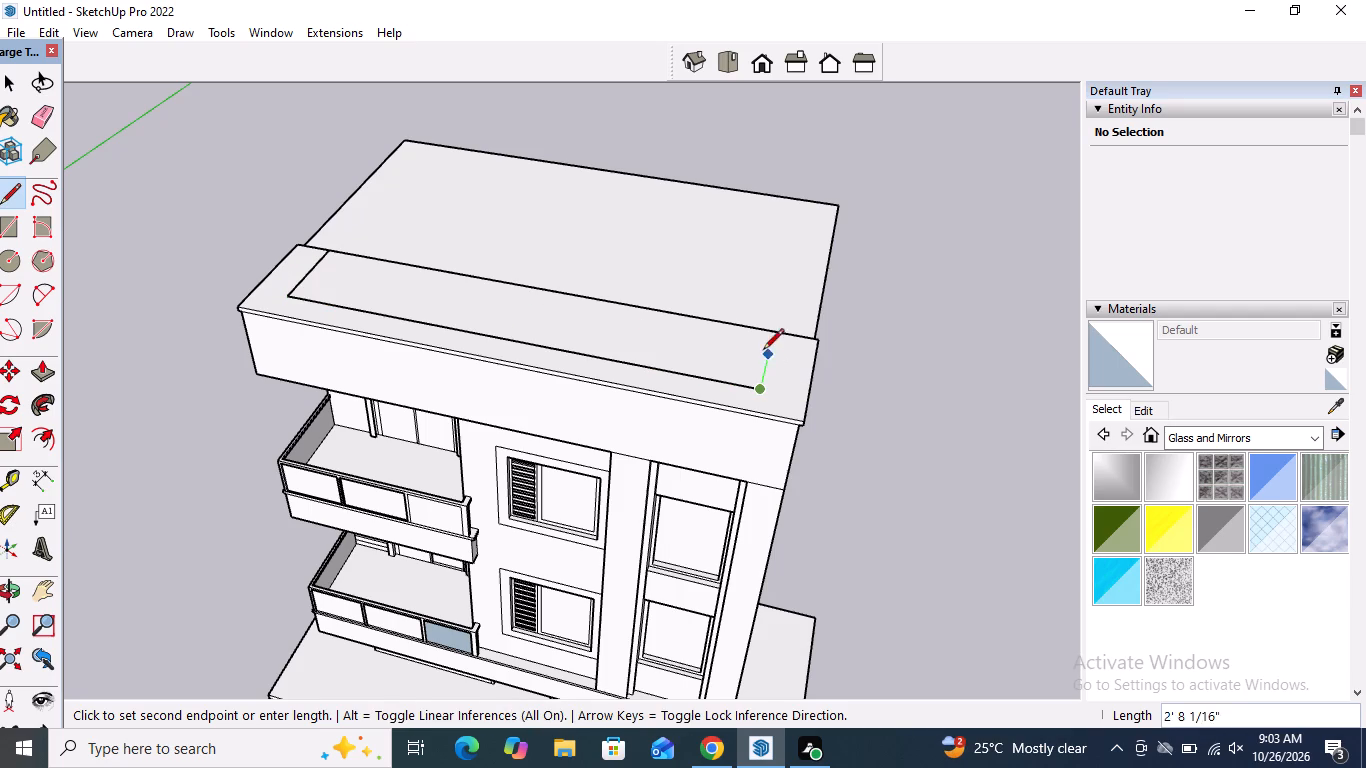
pyautogui.click(764, 333)
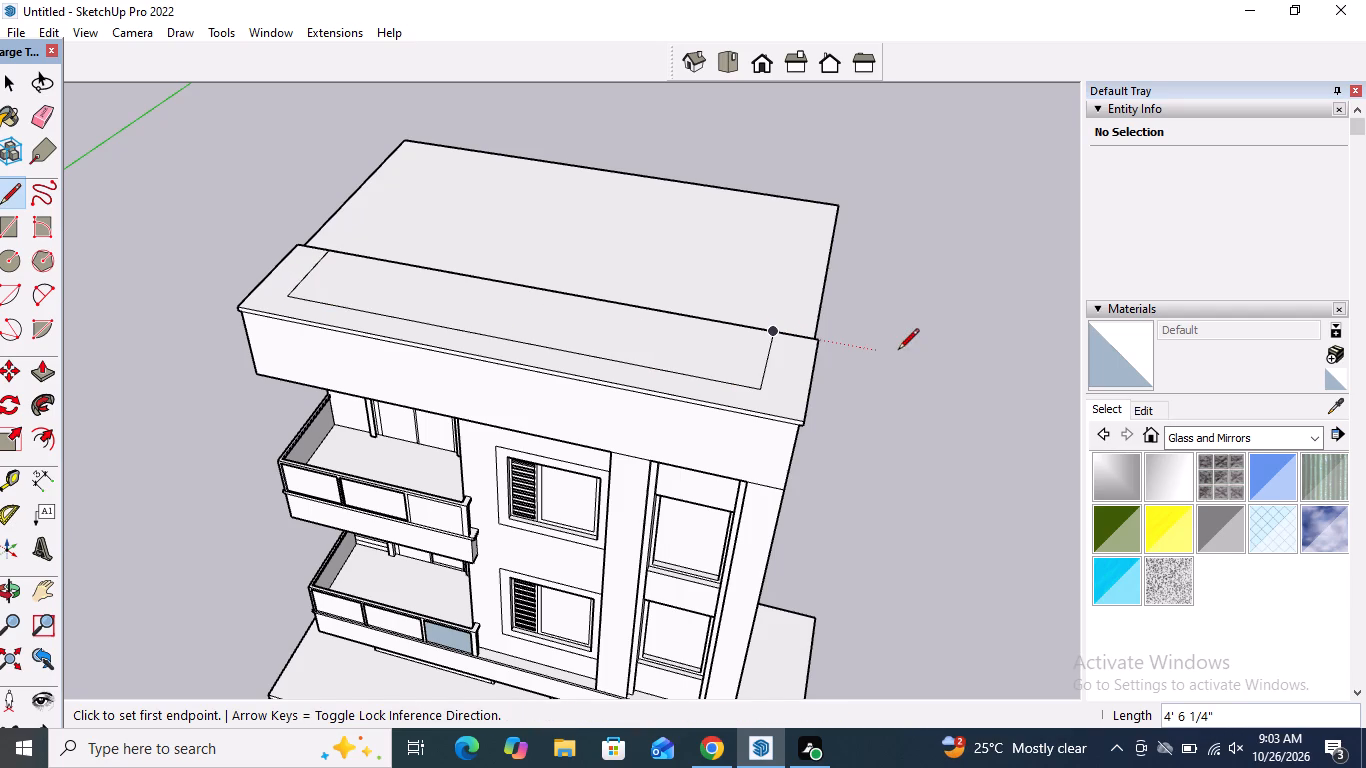
pyautogui.press('space')
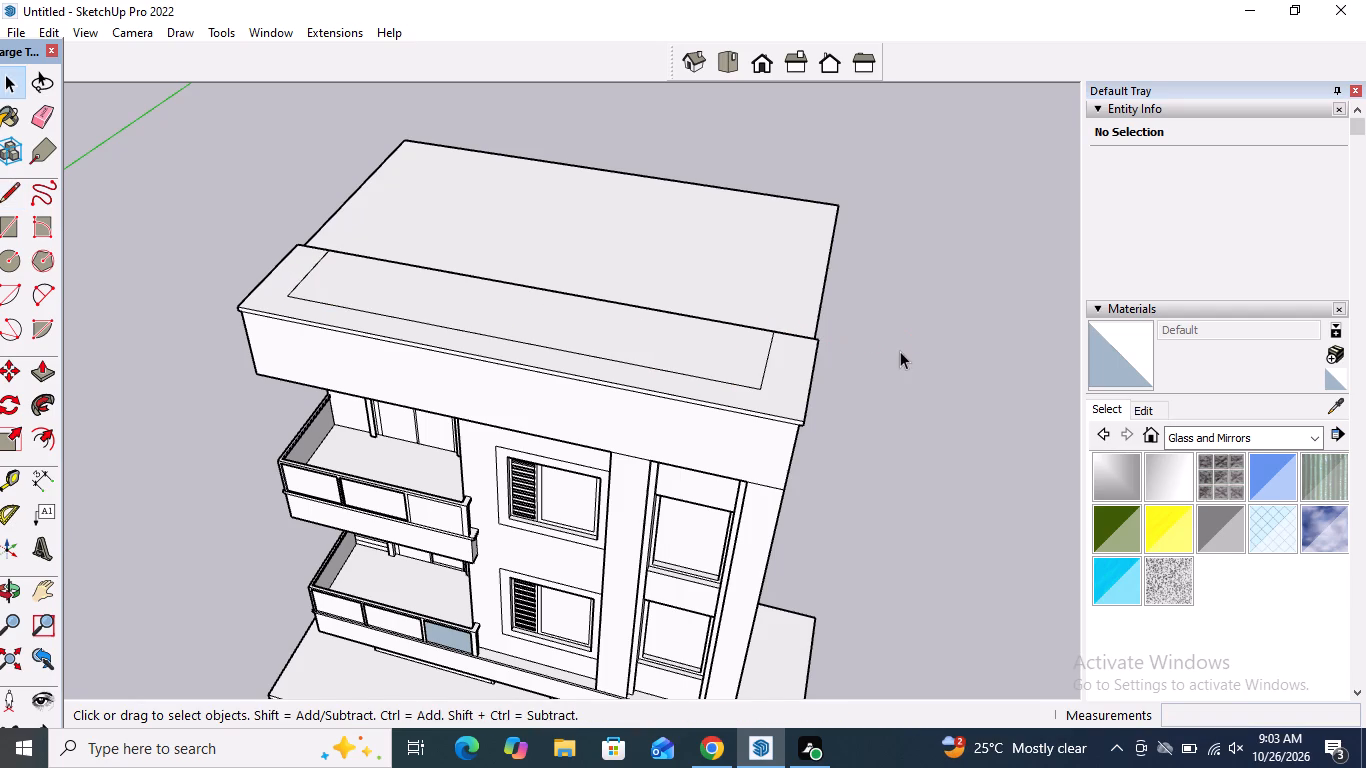
# Pull the inset rectangle on the front roof strip up about 1' 3 7/8" into a raised block.
pyautogui.moveTo(901, 341); pyautogui.dragTo(989, 300, button='middle')
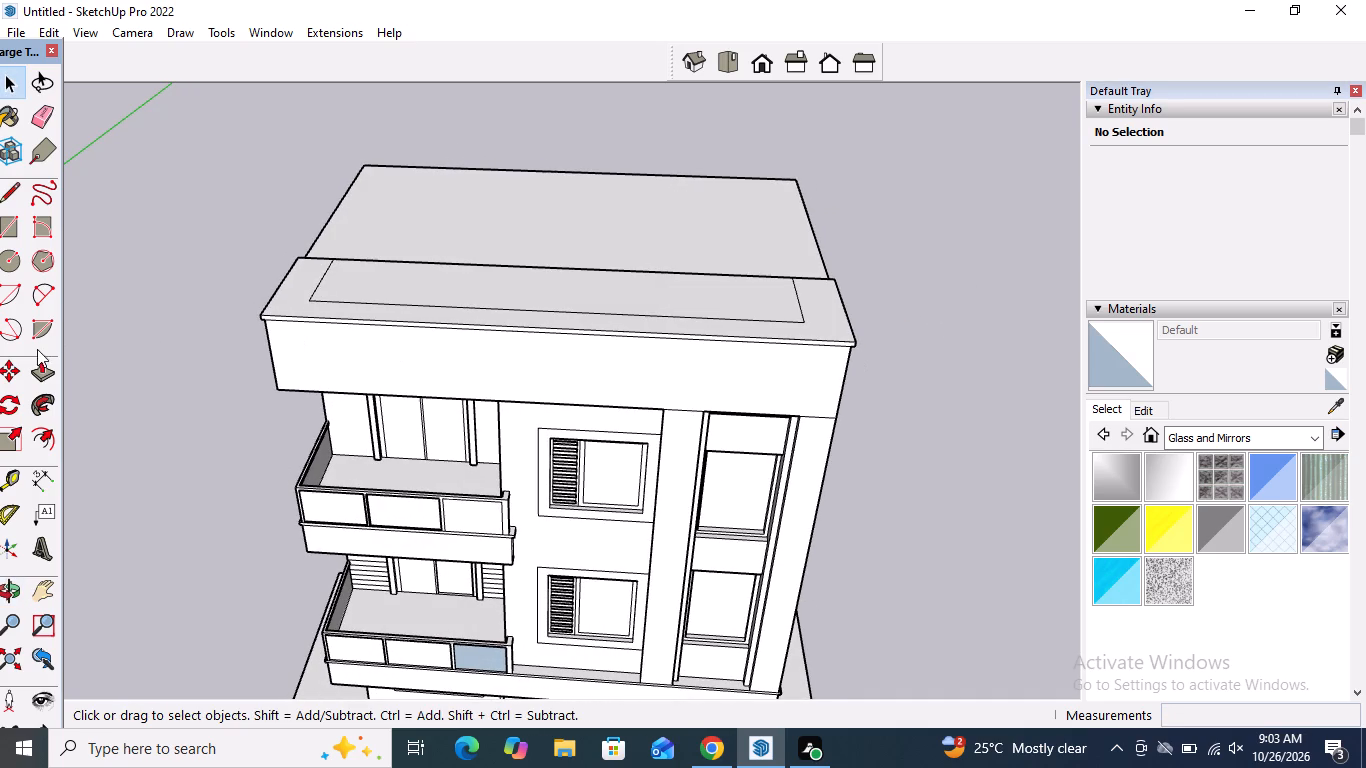
pyautogui.click(37, 371)
pyautogui.click(453, 275)
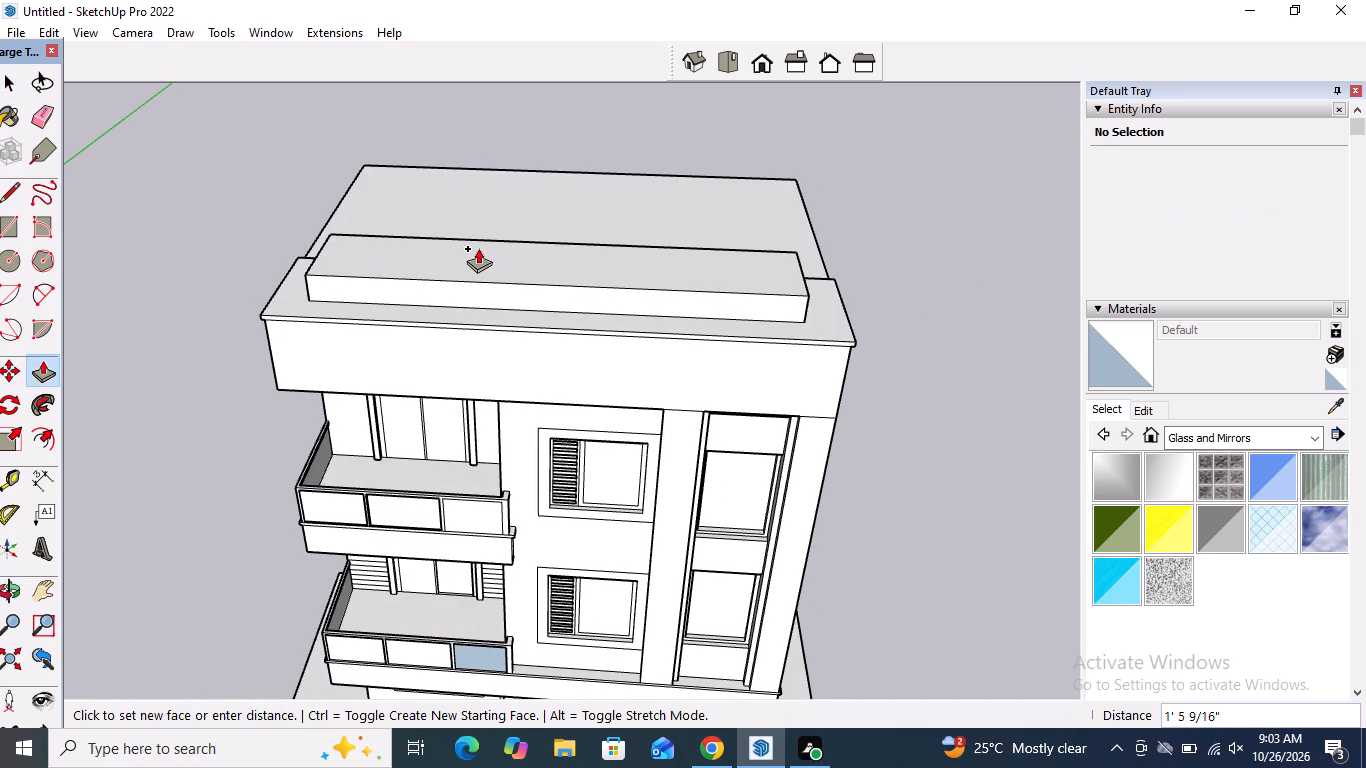
pyautogui.moveTo(477, 240); pyautogui.dragTo(496, 72, button='middle')
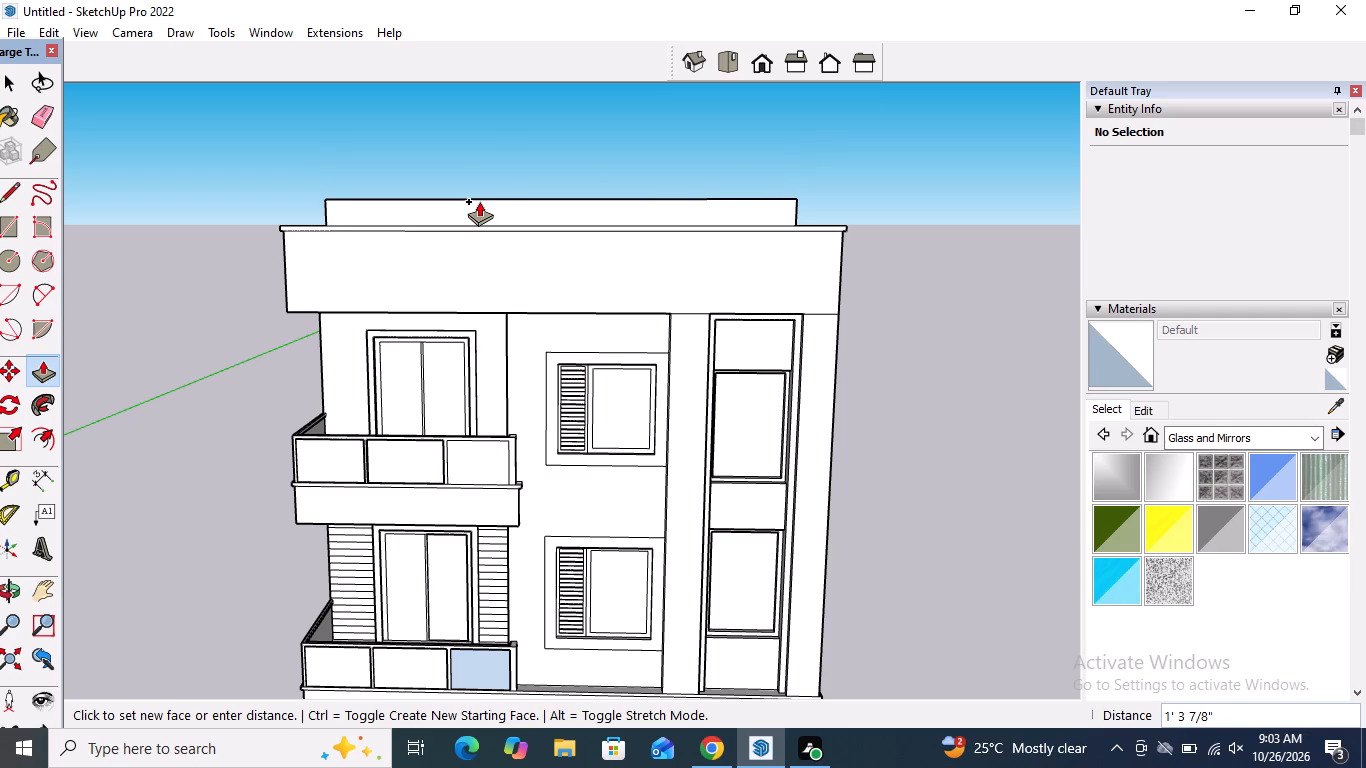
pyautogui.click(479, 201)
# Pull the raised roof block's top face up about 2 15/16" as a separate thin cap layer.
pyautogui.moveTo(511, 201); pyautogui.dragTo(504, 300, button='middle')
pyautogui.scroll(2, 493, 207)
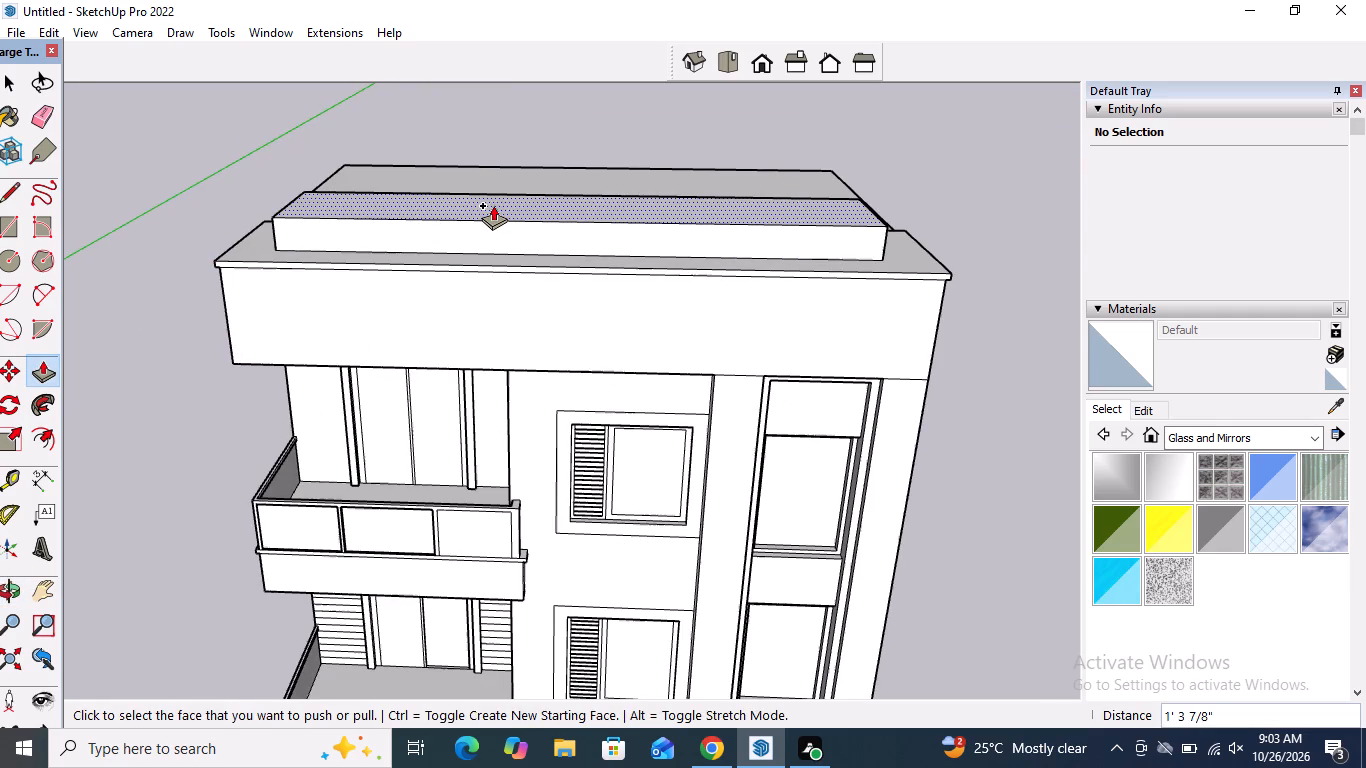
pyautogui.click(493, 205)
pyautogui.moveTo(492, 194); pyautogui.dragTo(508, 101, button='middle')
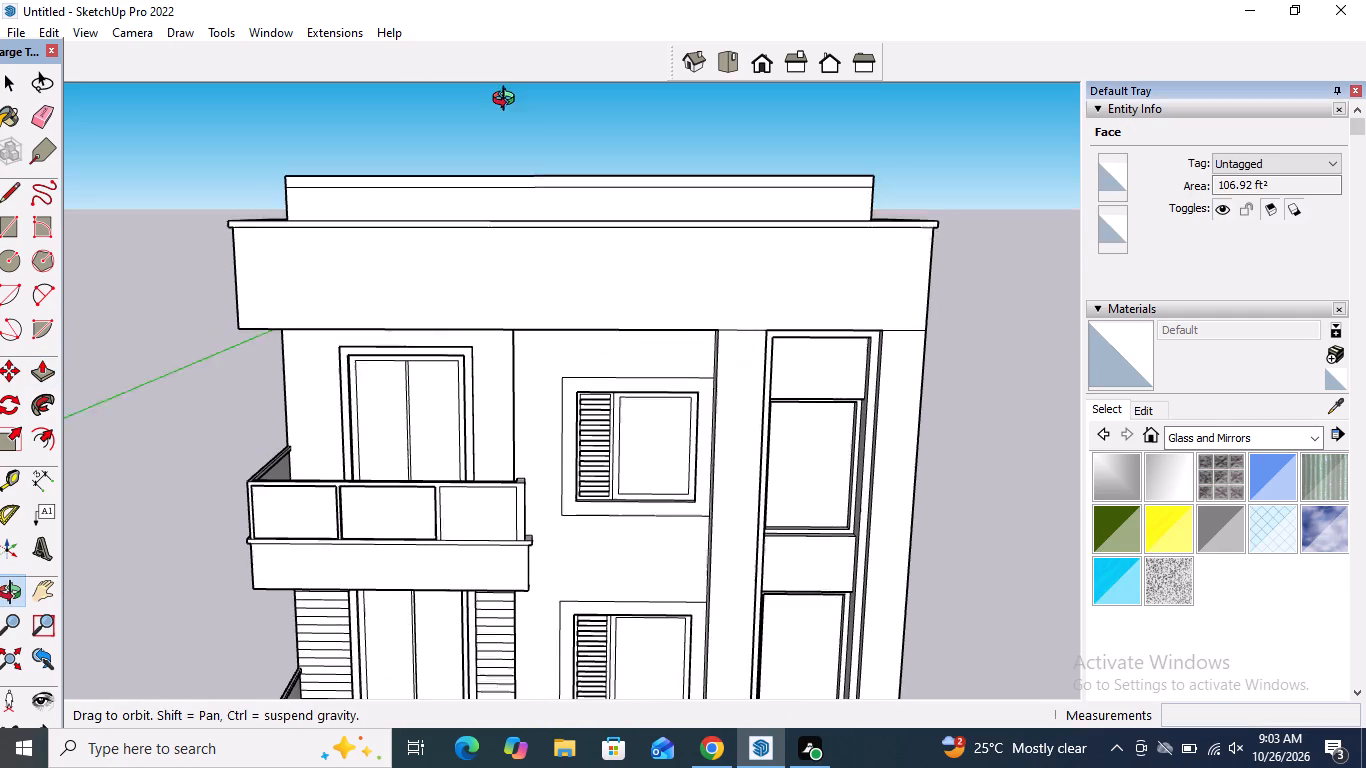
pyautogui.moveTo(508, 101); pyautogui.dragTo(513, 92, button='middle')
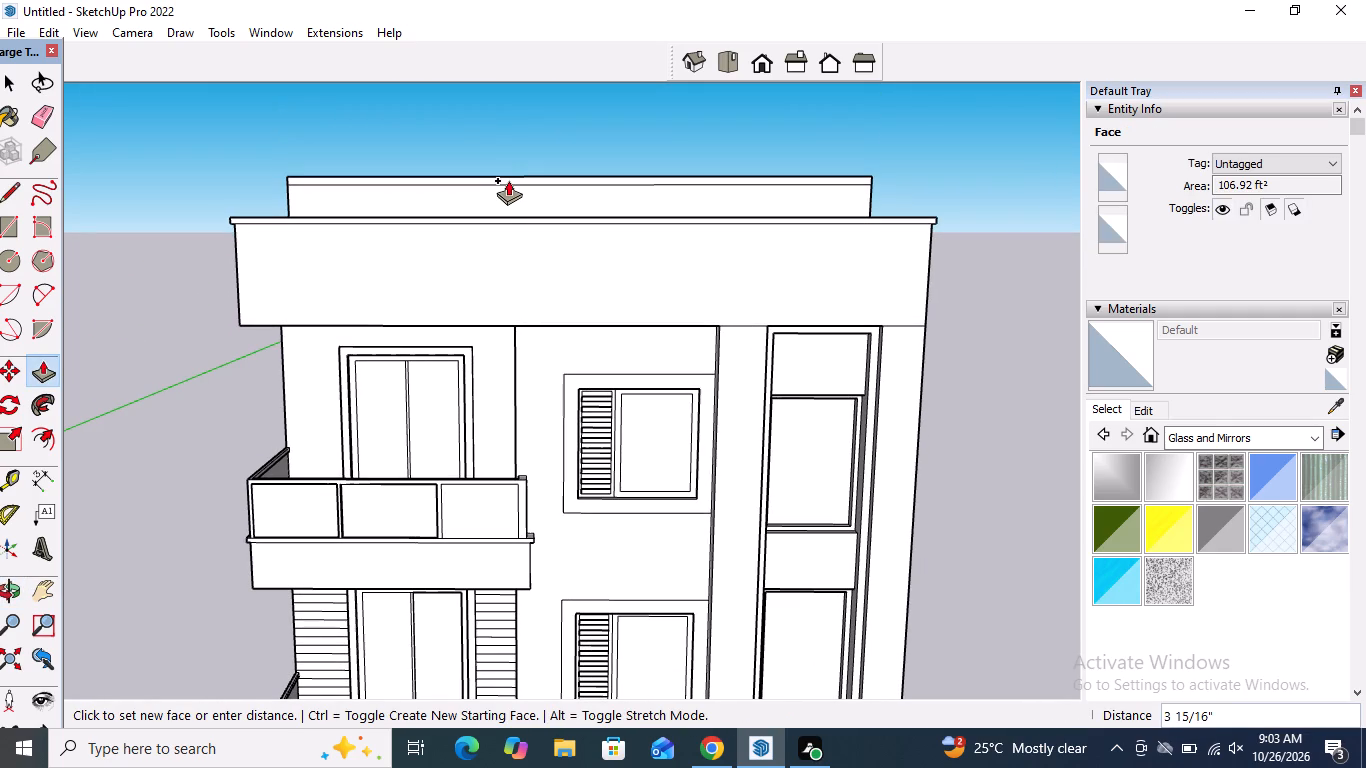
pyautogui.click(508, 182)
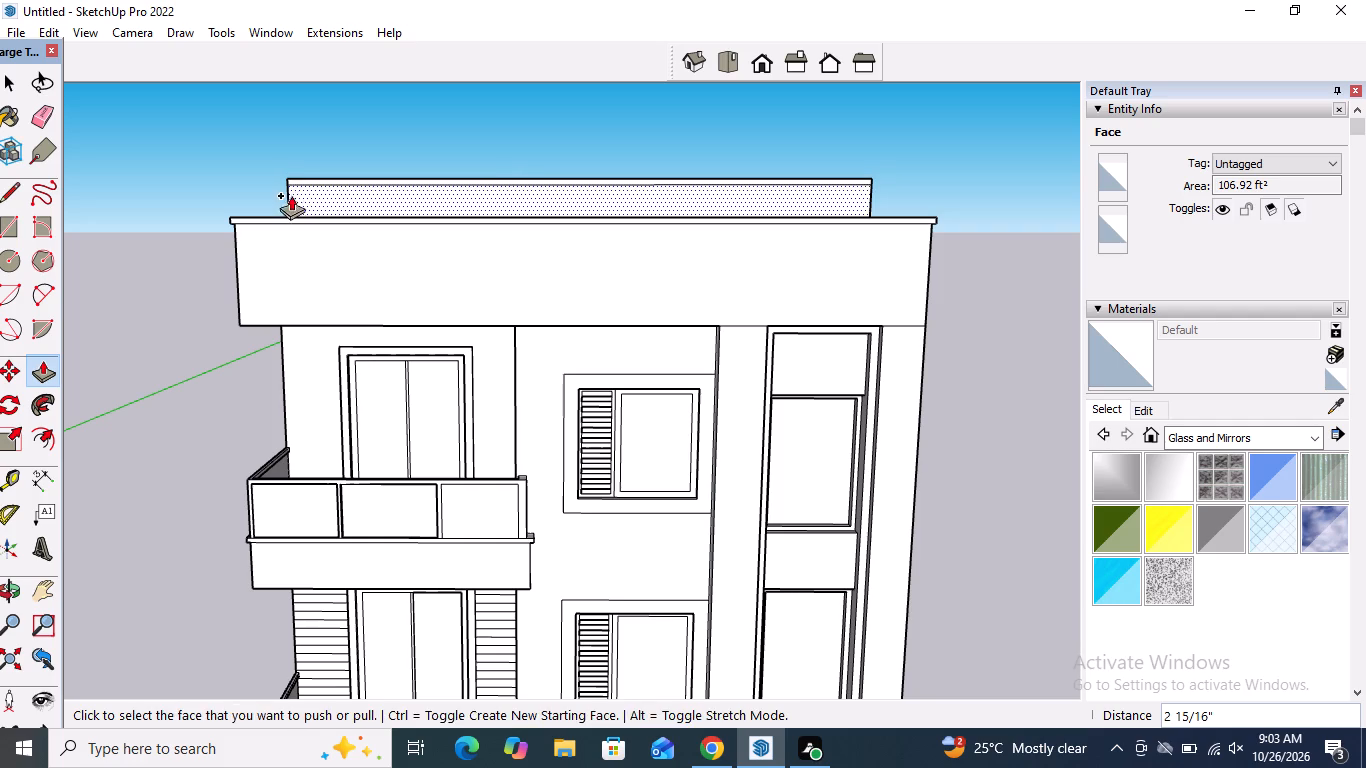
# Extend the upper cap's balcony-side end face outward about 2 5/8" and repeat that overhang on its opposite end.
pyautogui.moveTo(290, 195); pyautogui.dragTo(694, 254, button='middle')
pyautogui.scroll(7, 466, 212)
pyautogui.click(389, 218)
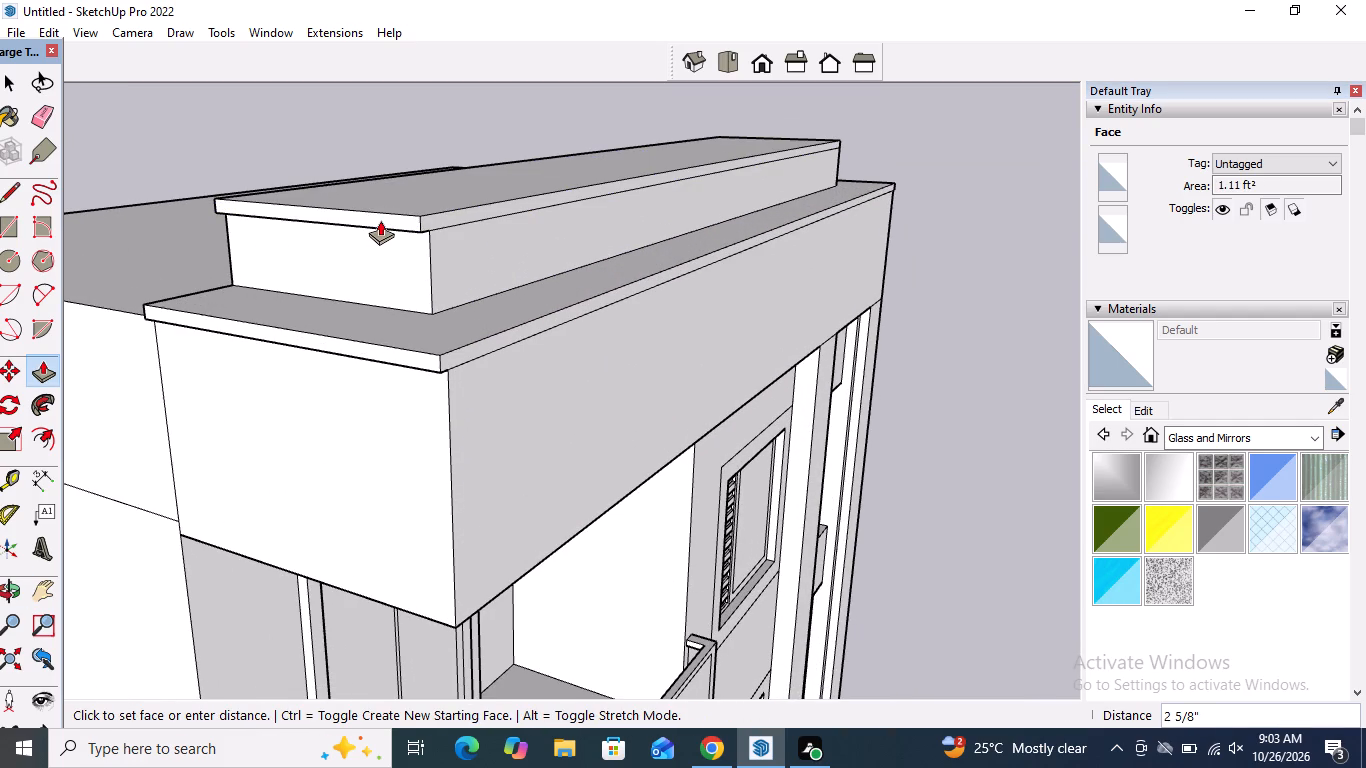
pyautogui.click(380, 220)
pyautogui.scroll(-11, 224, 260)
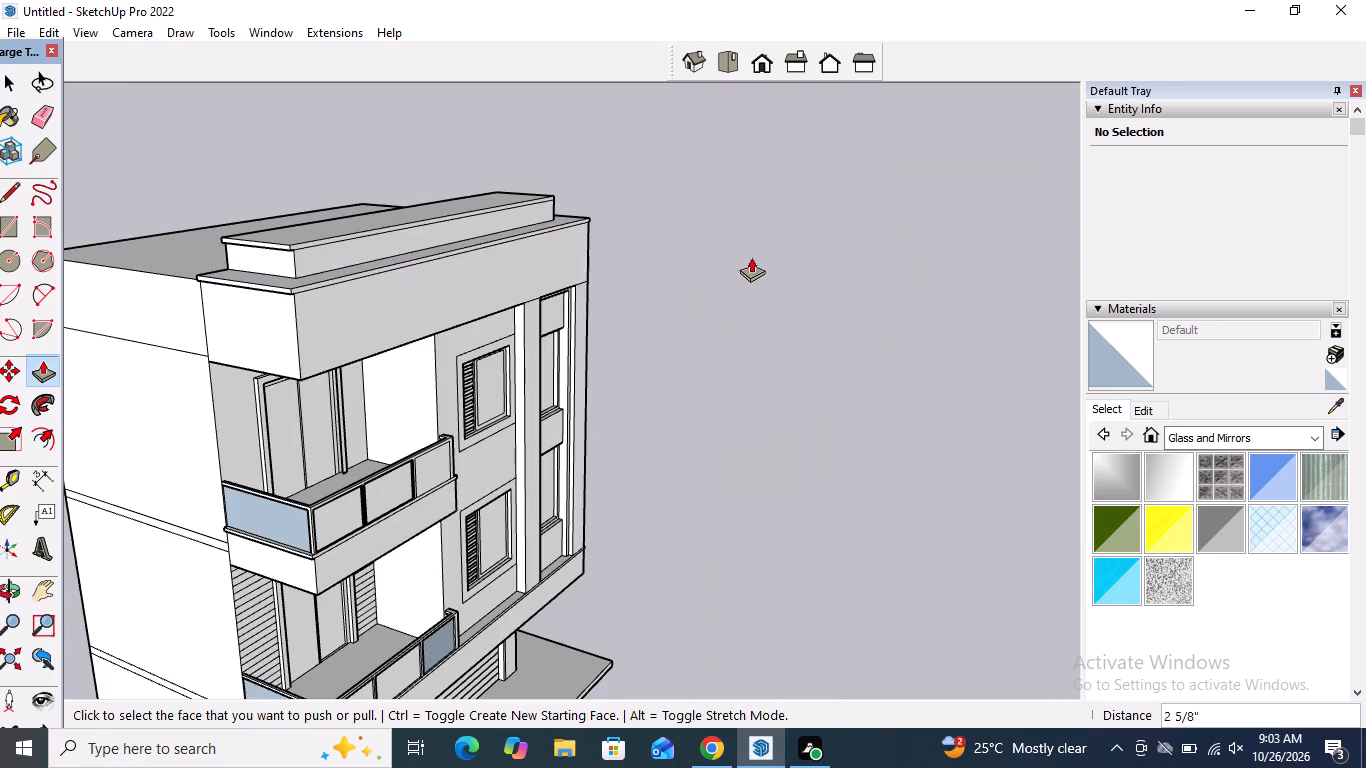
pyautogui.moveTo(751, 253); pyautogui.dragTo(193, 241, button='middle')
pyautogui.scroll(9, 723, 183)
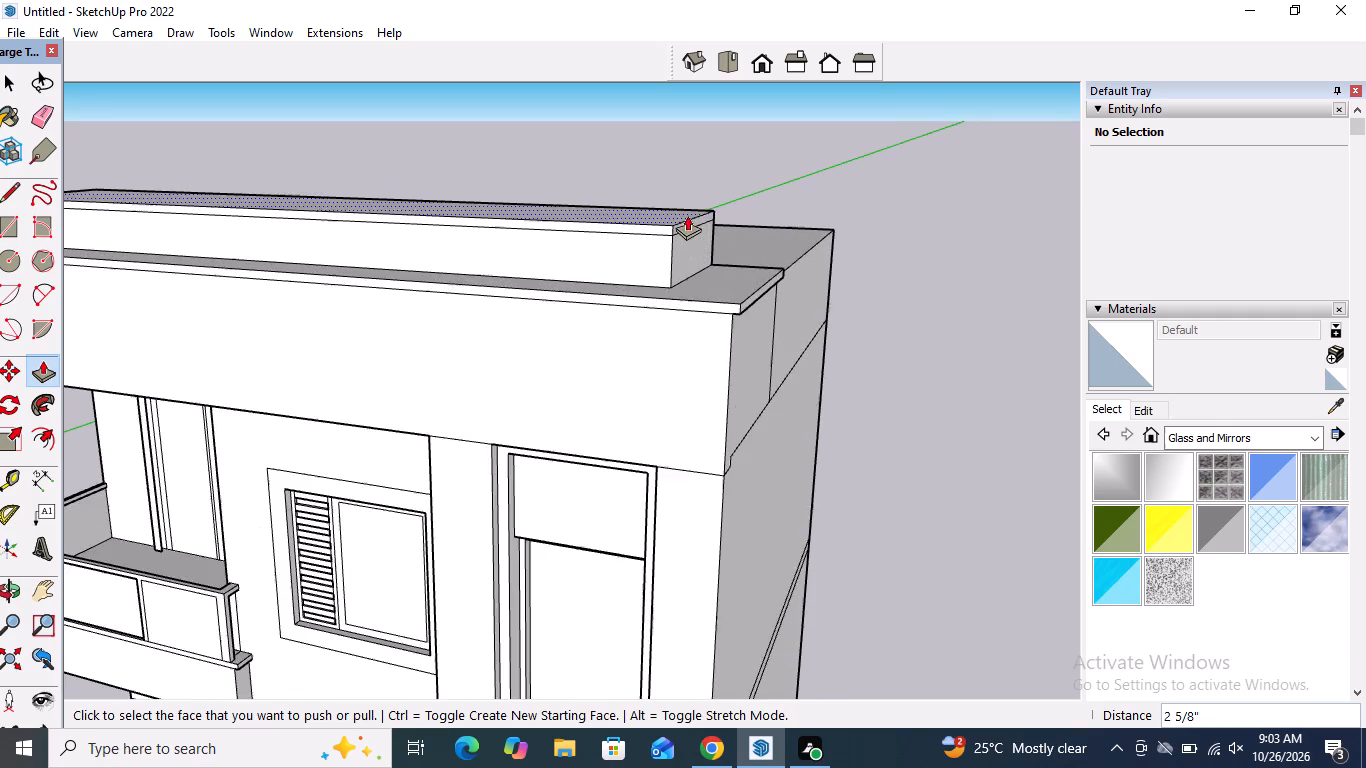
pyautogui.scroll(3, 687, 215)
pyautogui.doubleClick(691, 225)
pyautogui.press('space')
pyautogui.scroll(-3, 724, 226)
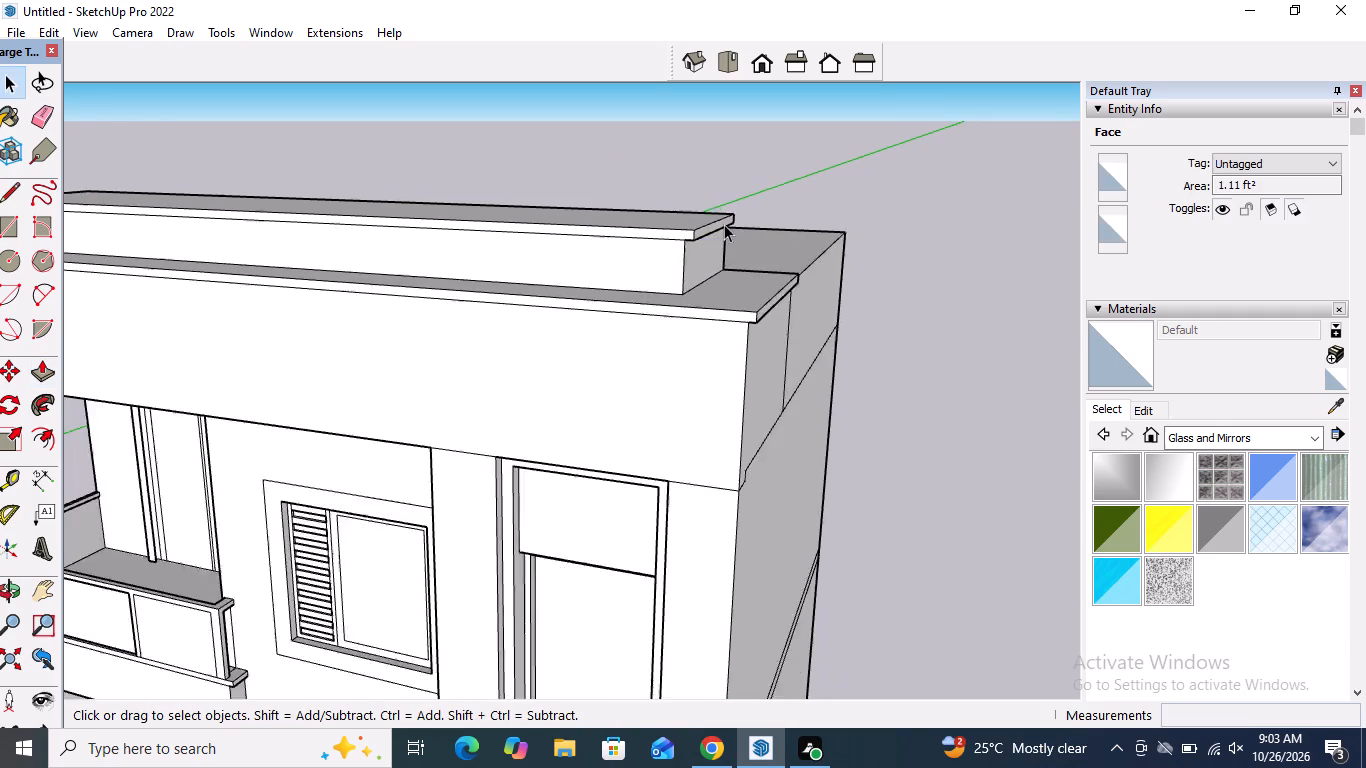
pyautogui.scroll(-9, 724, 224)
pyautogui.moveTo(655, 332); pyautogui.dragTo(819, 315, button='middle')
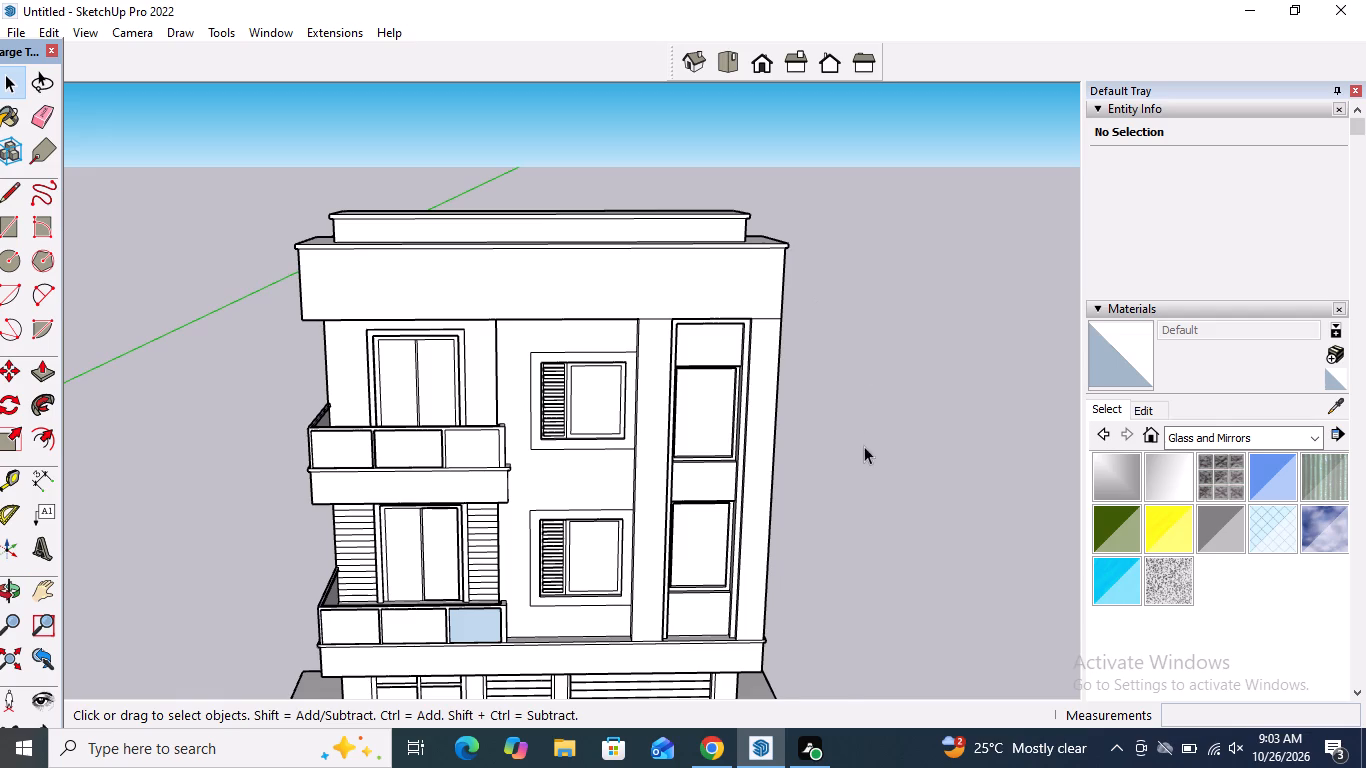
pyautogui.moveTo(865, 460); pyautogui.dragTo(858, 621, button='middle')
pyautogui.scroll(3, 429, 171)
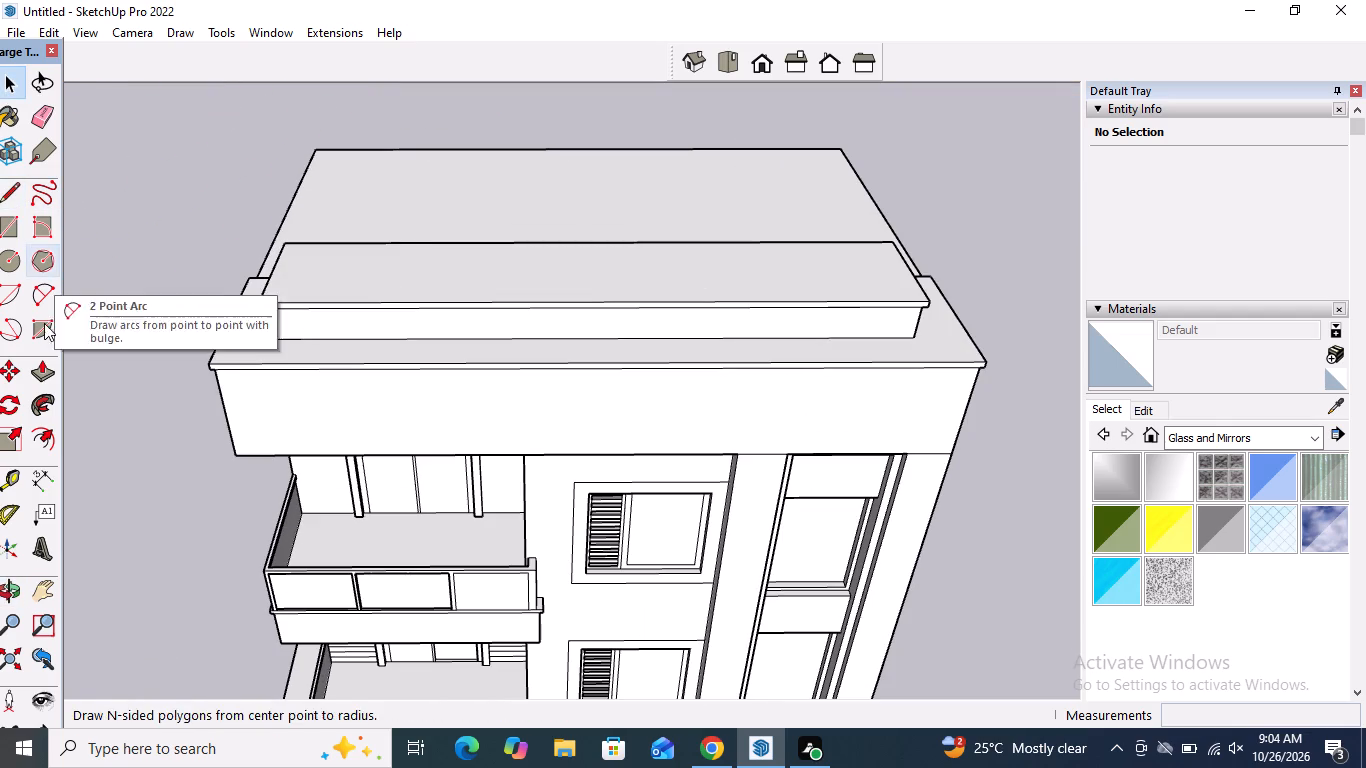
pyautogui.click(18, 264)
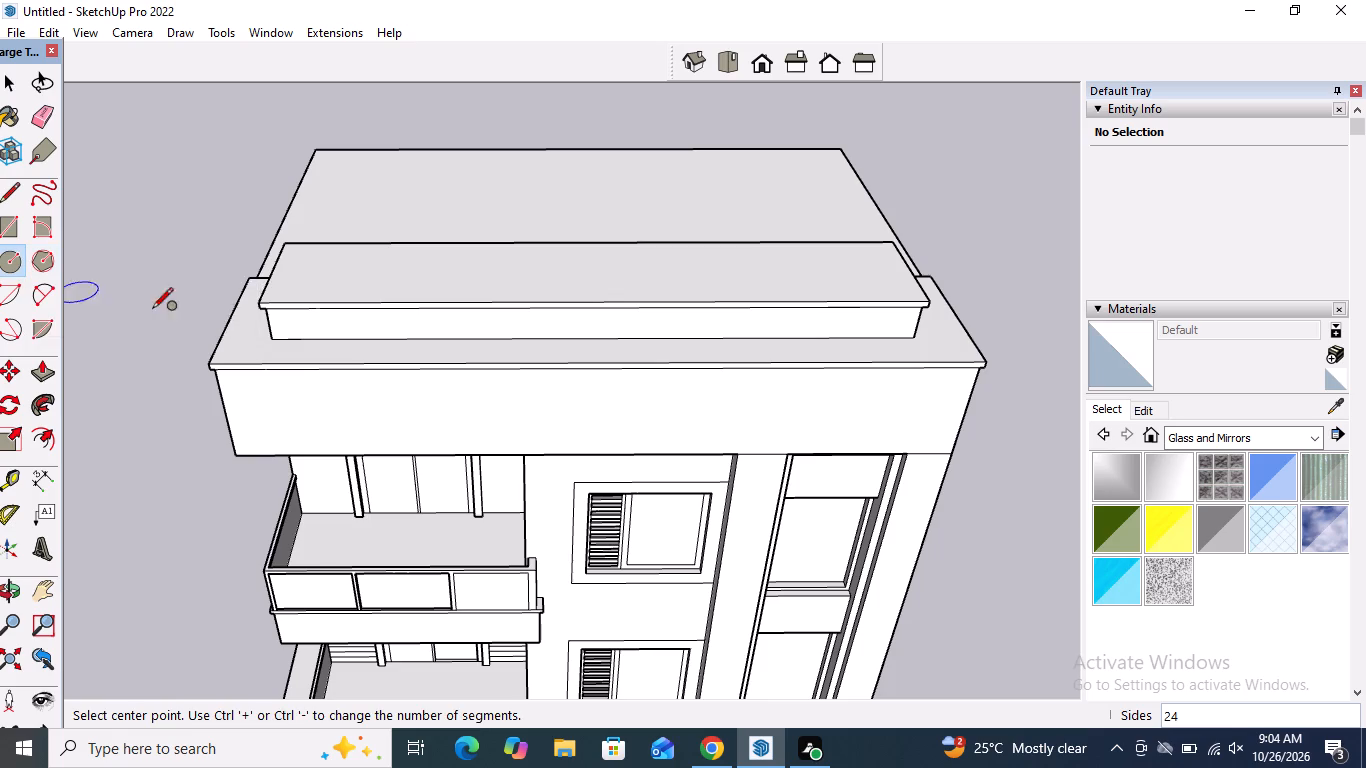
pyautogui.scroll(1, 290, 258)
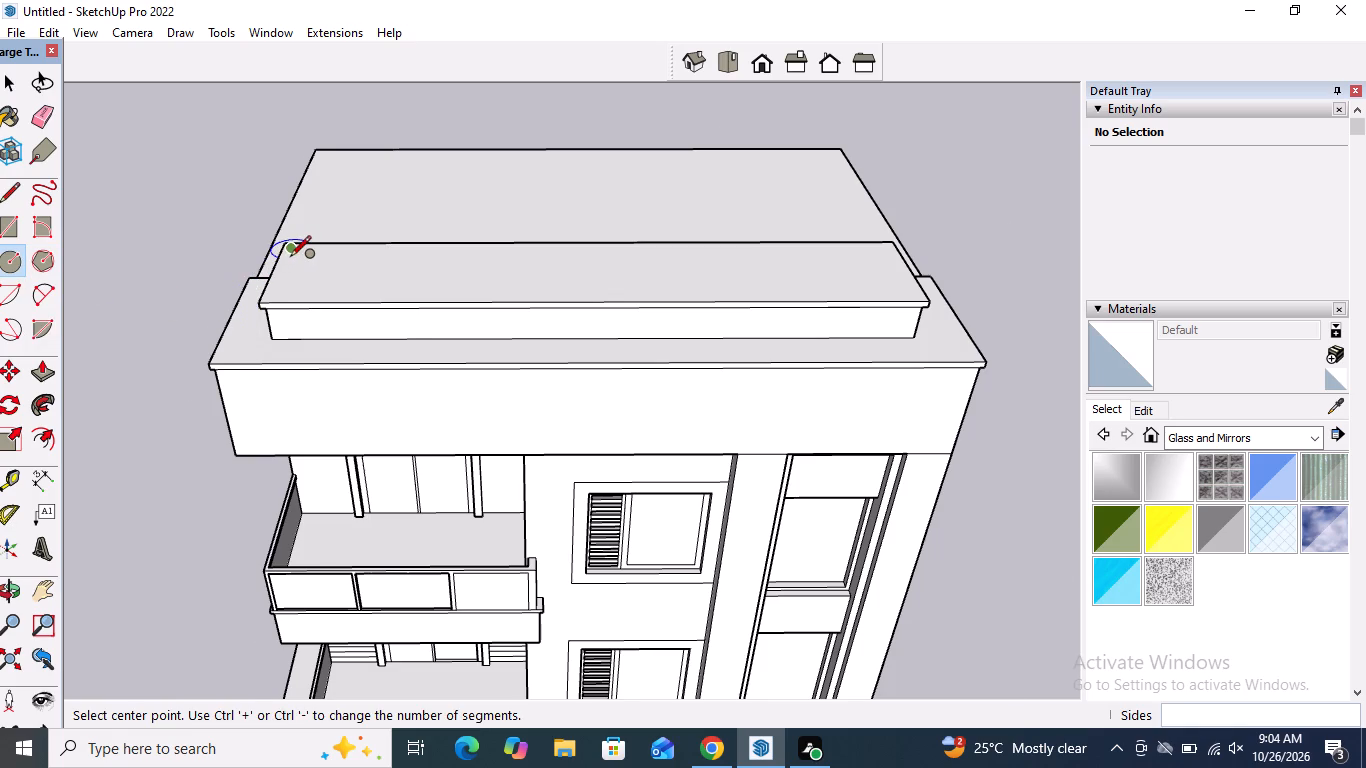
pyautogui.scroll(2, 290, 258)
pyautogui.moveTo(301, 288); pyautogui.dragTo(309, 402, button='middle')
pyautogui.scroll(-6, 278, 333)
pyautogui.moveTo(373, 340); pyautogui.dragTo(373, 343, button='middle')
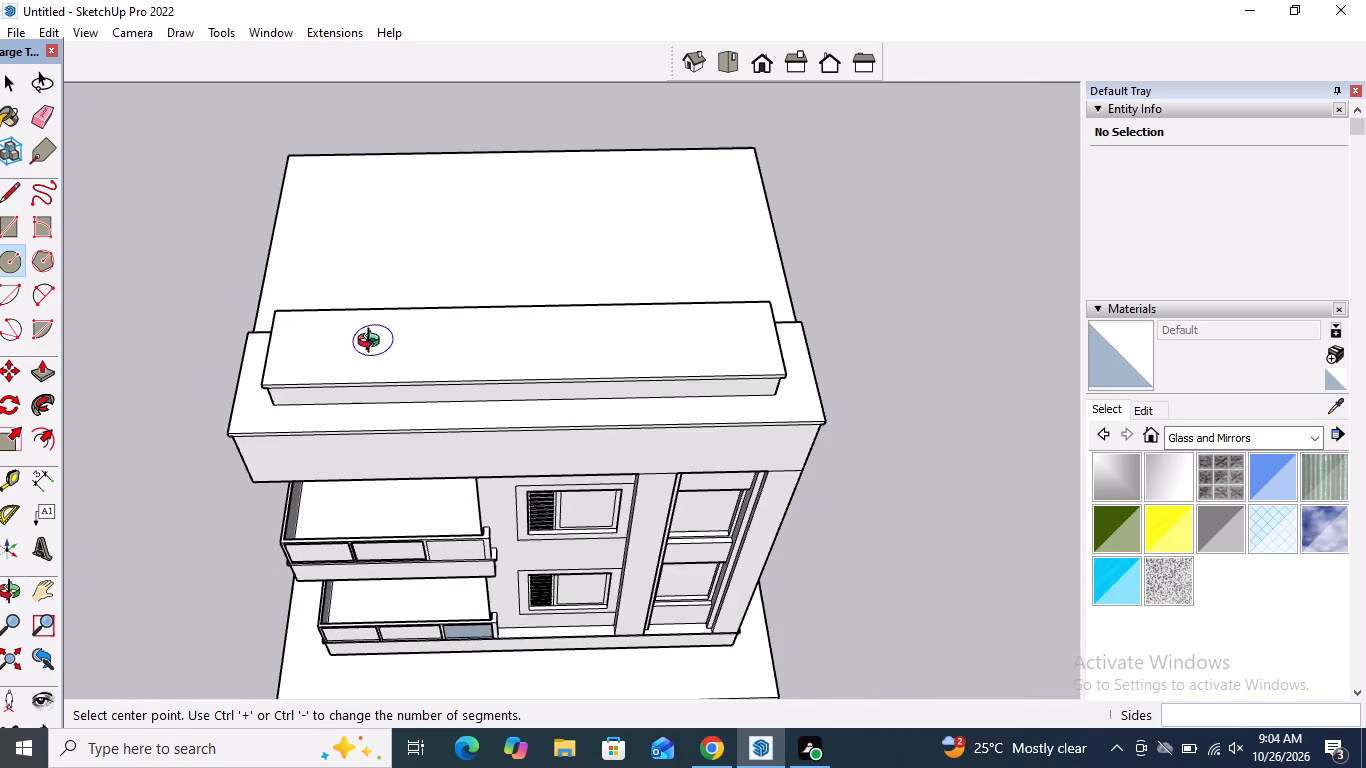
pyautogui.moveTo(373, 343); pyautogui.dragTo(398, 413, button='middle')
# Draw a 2 1/2" by 2 1/2" square on the upper cap's top, just inside its rear corner on the balcony side.
pyautogui.click(5, 226)
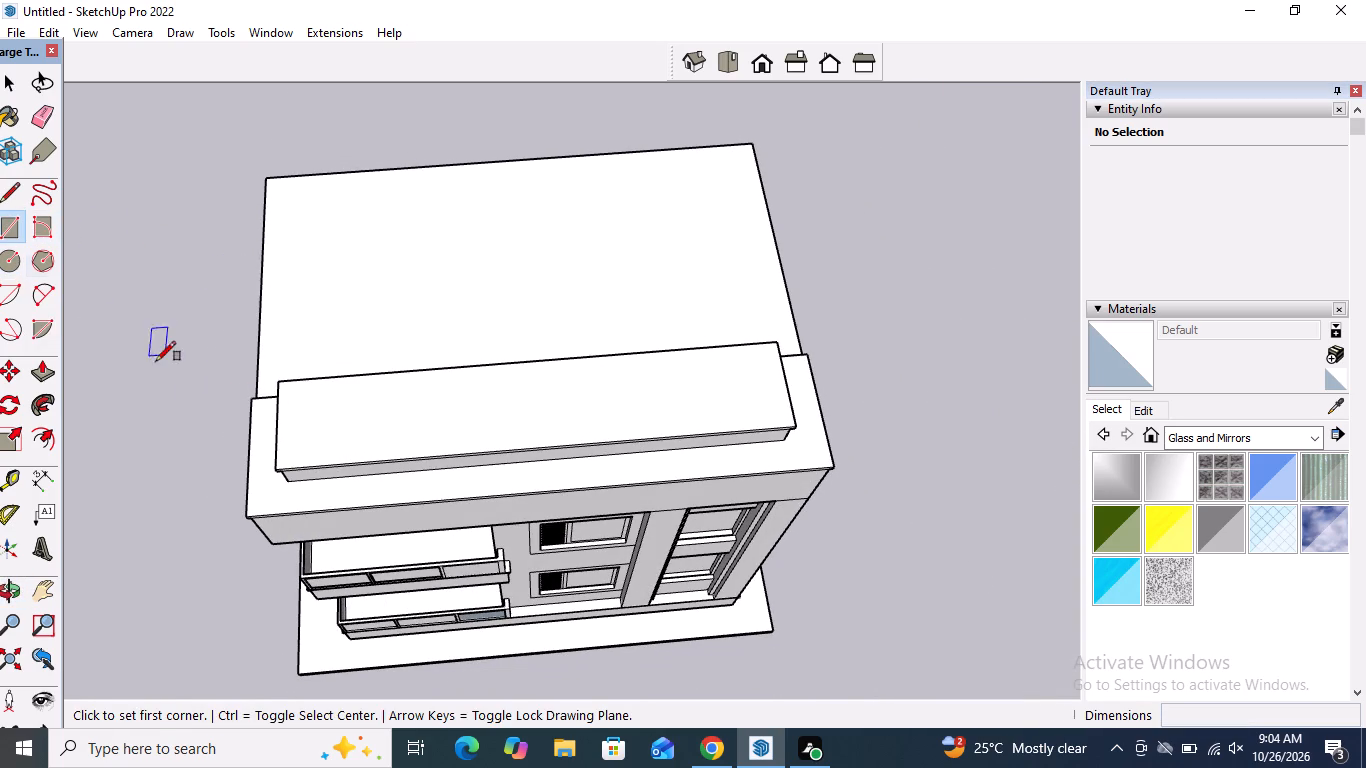
pyautogui.scroll(11, 291, 411)
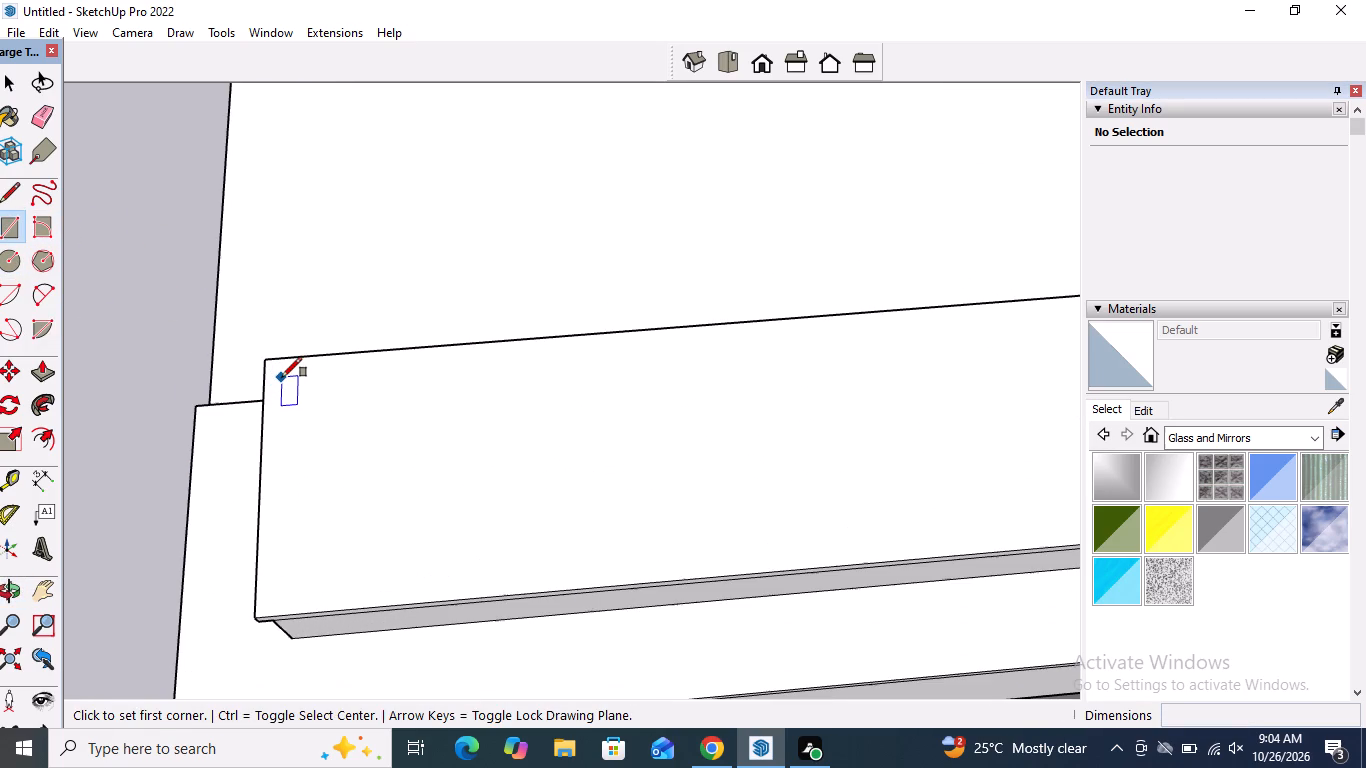
pyautogui.scroll(4, 282, 377)
pyautogui.click(275, 370)
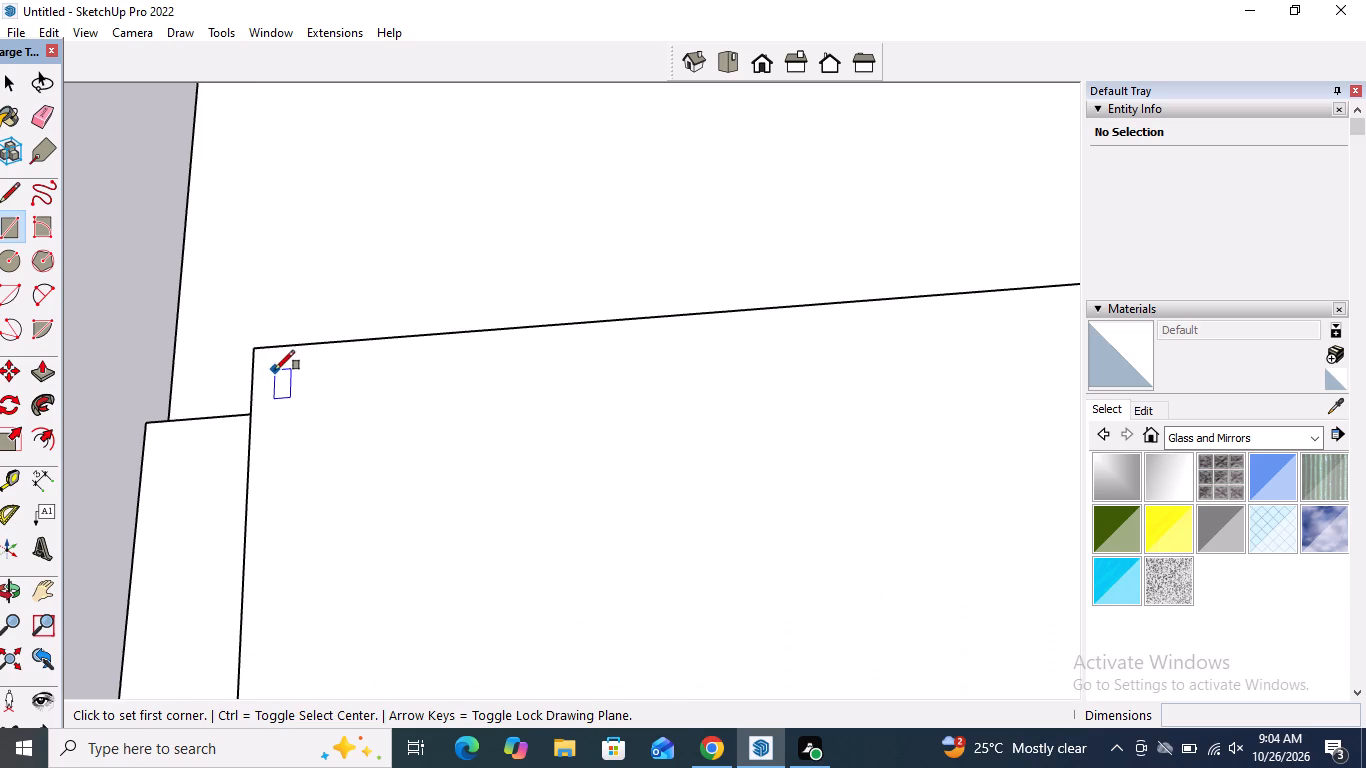
pyautogui.scroll(4, 294, 381)
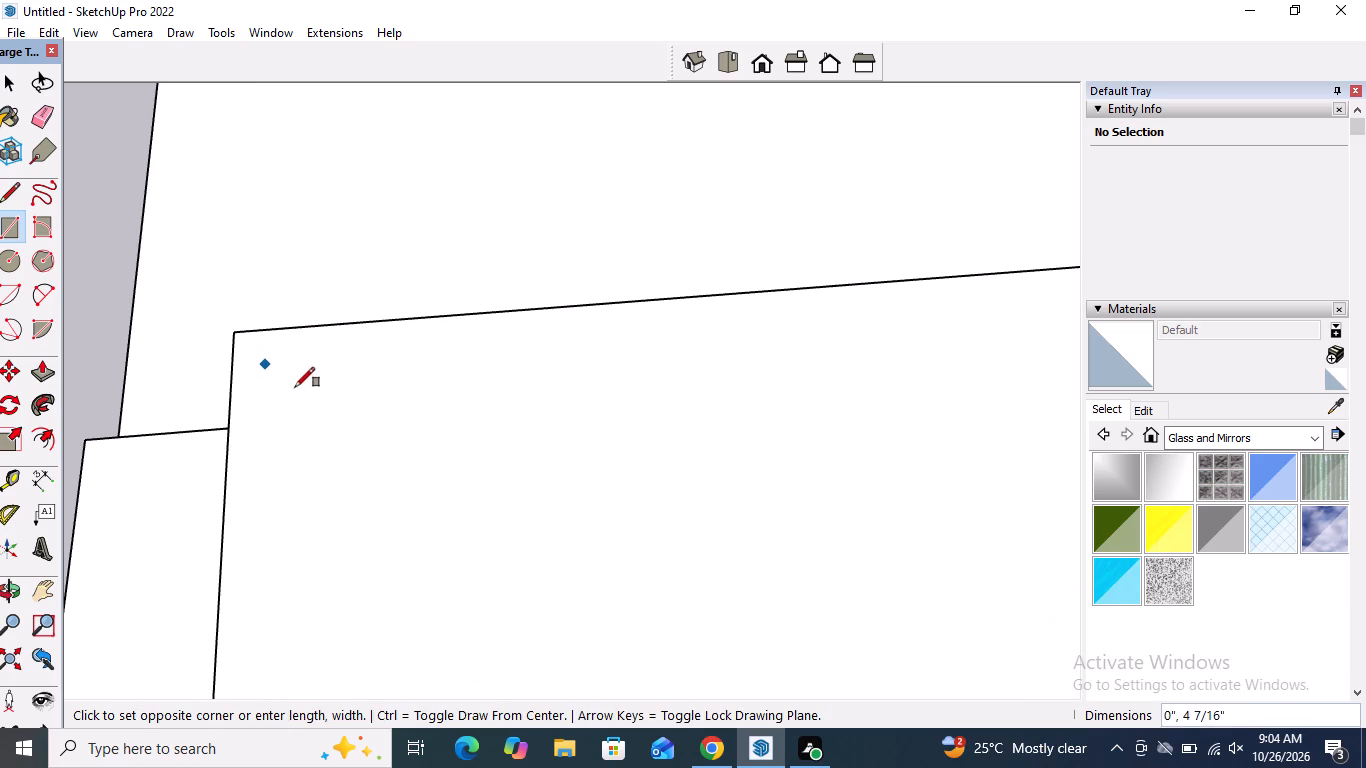
pyautogui.scroll(3, 293, 388)
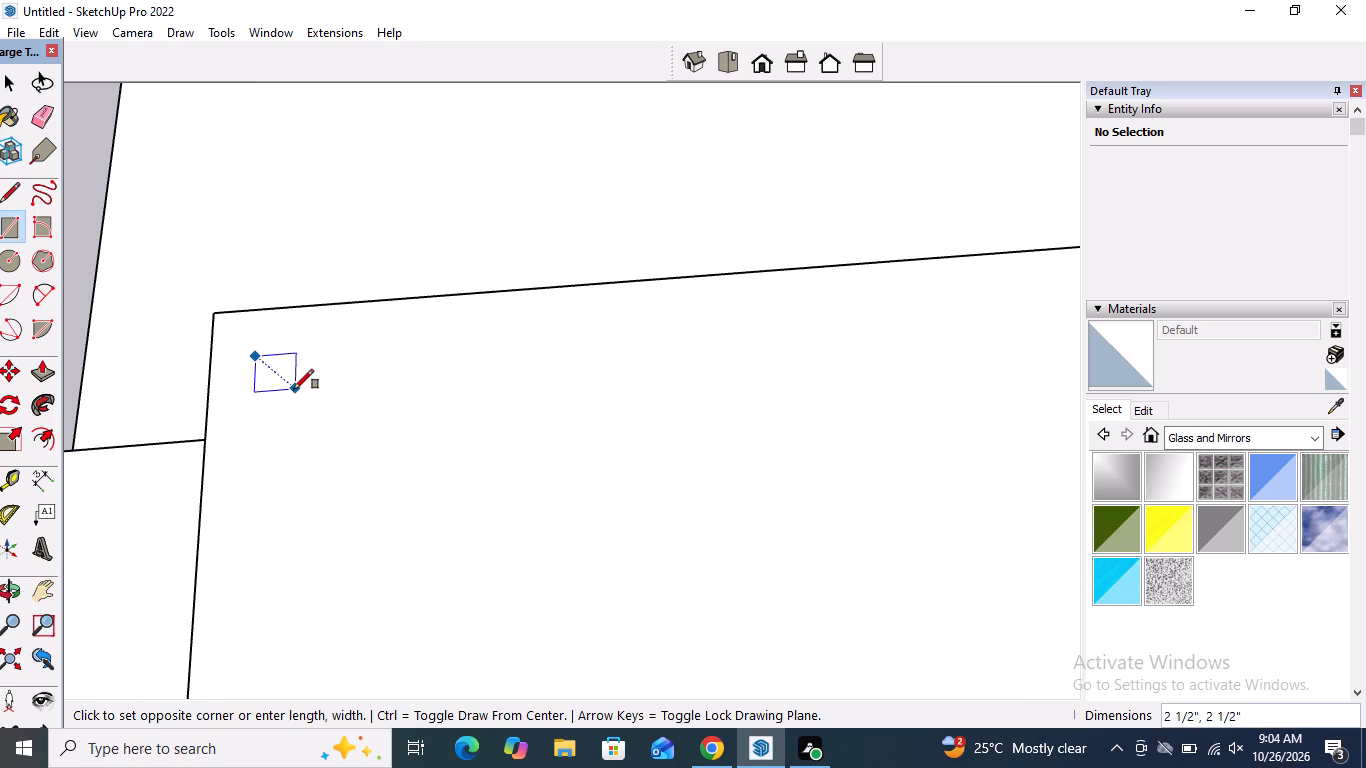
pyautogui.click(295, 389)
# Pull the small square on the upper cap up about 1' 5 7/8" into a slender post.
pyautogui.click(45, 375)
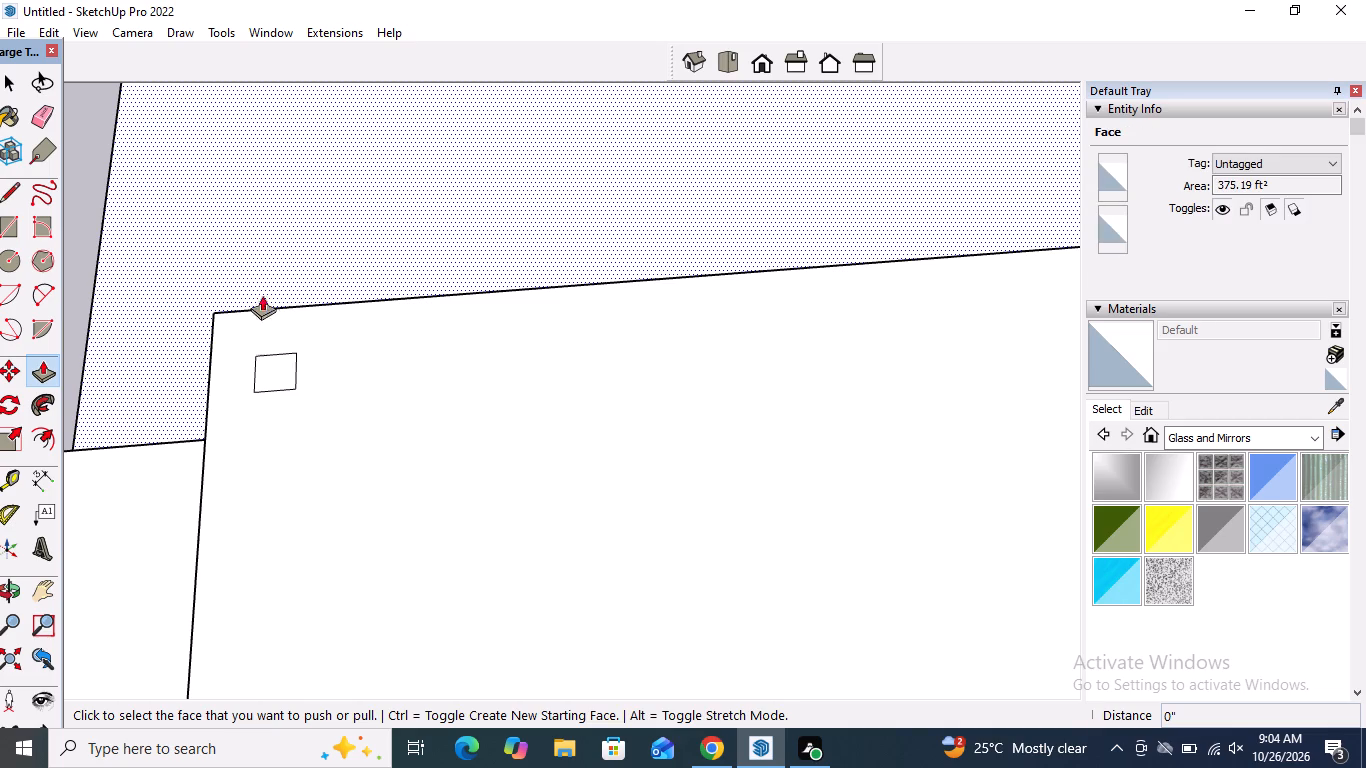
pyautogui.click(277, 356)
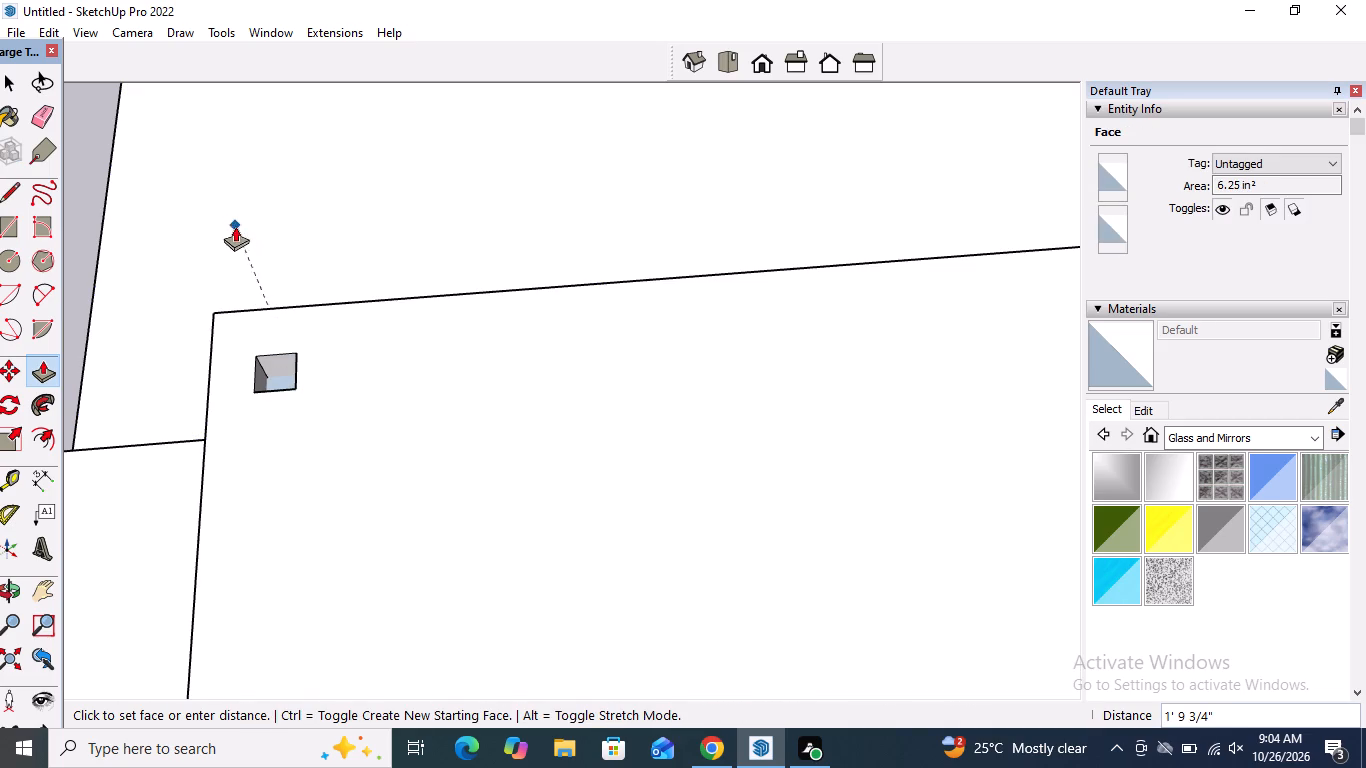
pyautogui.moveTo(248, 164); pyautogui.dragTo(240, 19, button='middle')
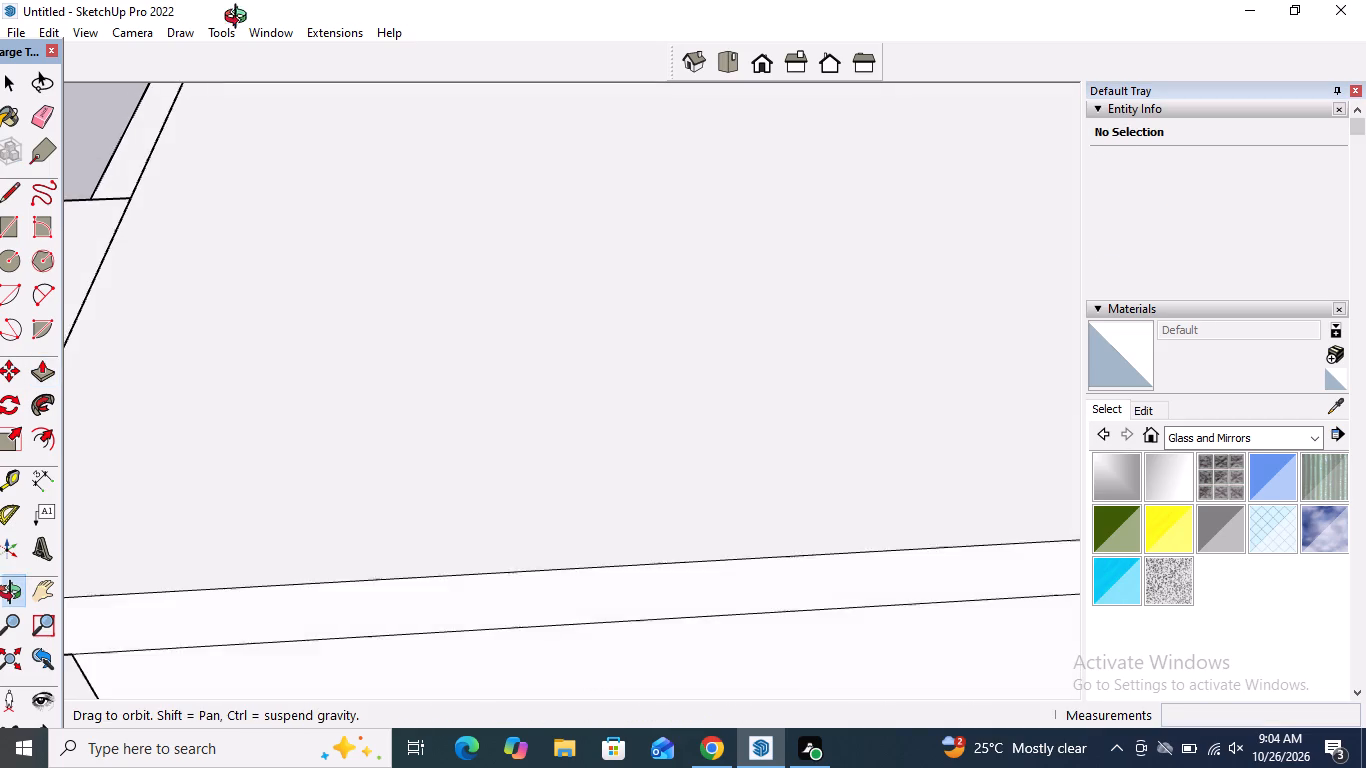
pyautogui.moveTo(240, 19); pyautogui.dragTo(240, 20, button='middle')
pyautogui.scroll(-19, 295, 301)
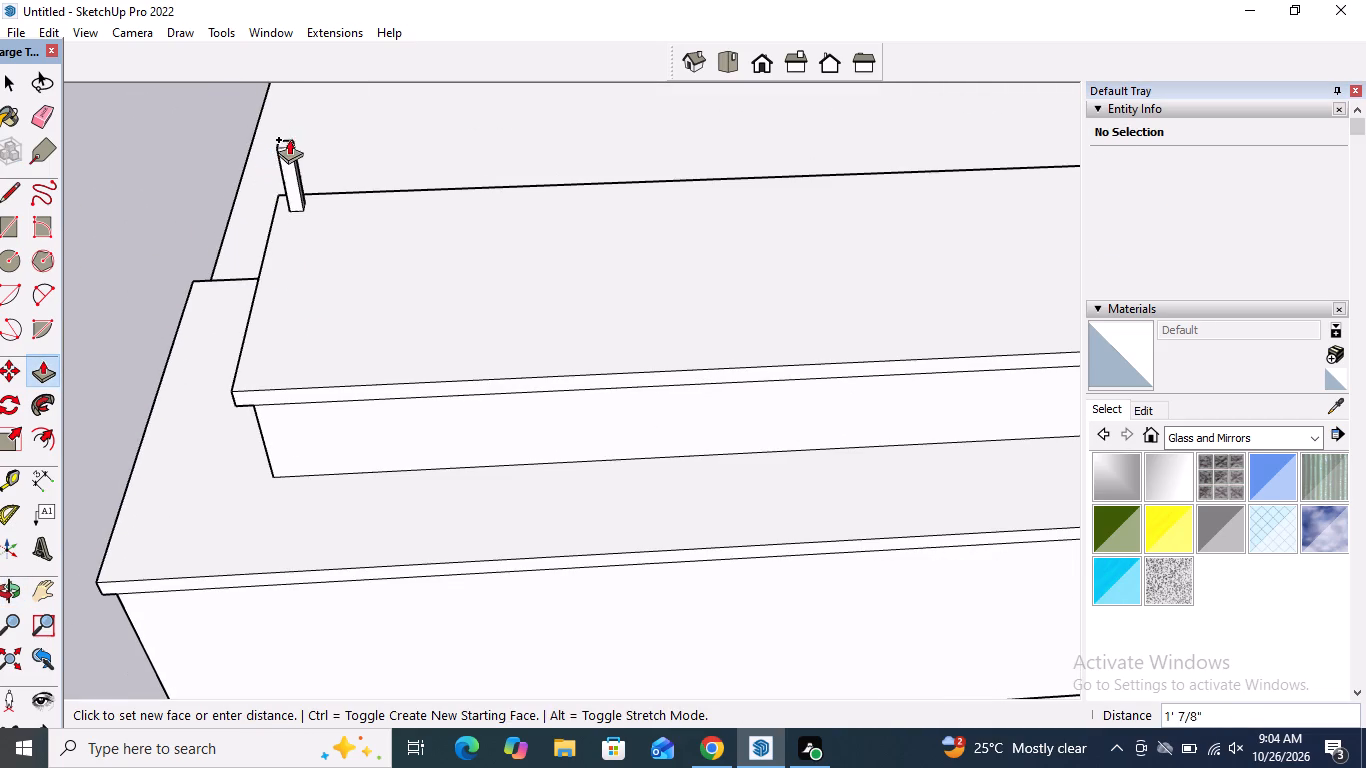
pyautogui.scroll(-2, 288, 277)
pyautogui.moveTo(290, 280); pyautogui.dragTo(289, 106, button='middle')
pyautogui.scroll(-6, 323, 224)
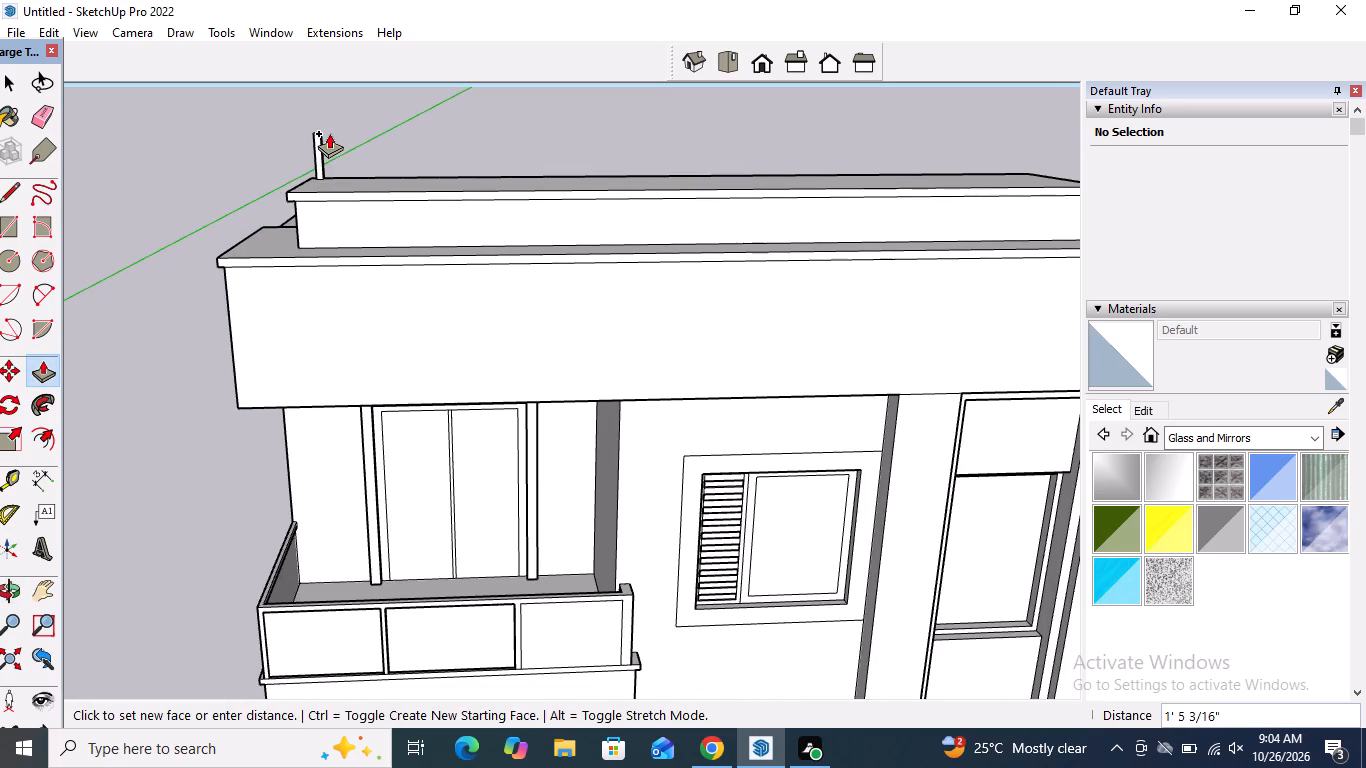
pyautogui.click(328, 131)
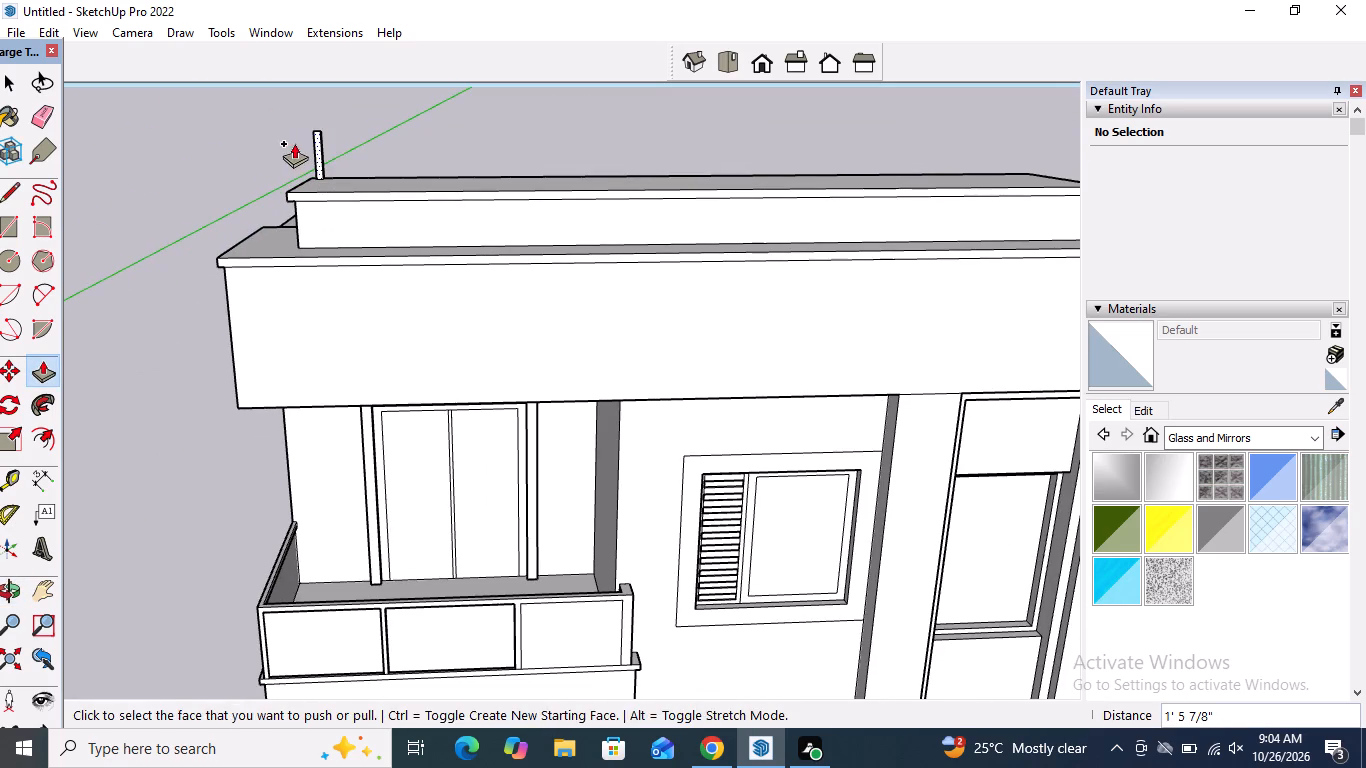
# Draw a line across the post's facade-facing side just below its top, marking off a small square face.
pyautogui.moveTo(295, 150); pyautogui.dragTo(563, 282, button='middle')
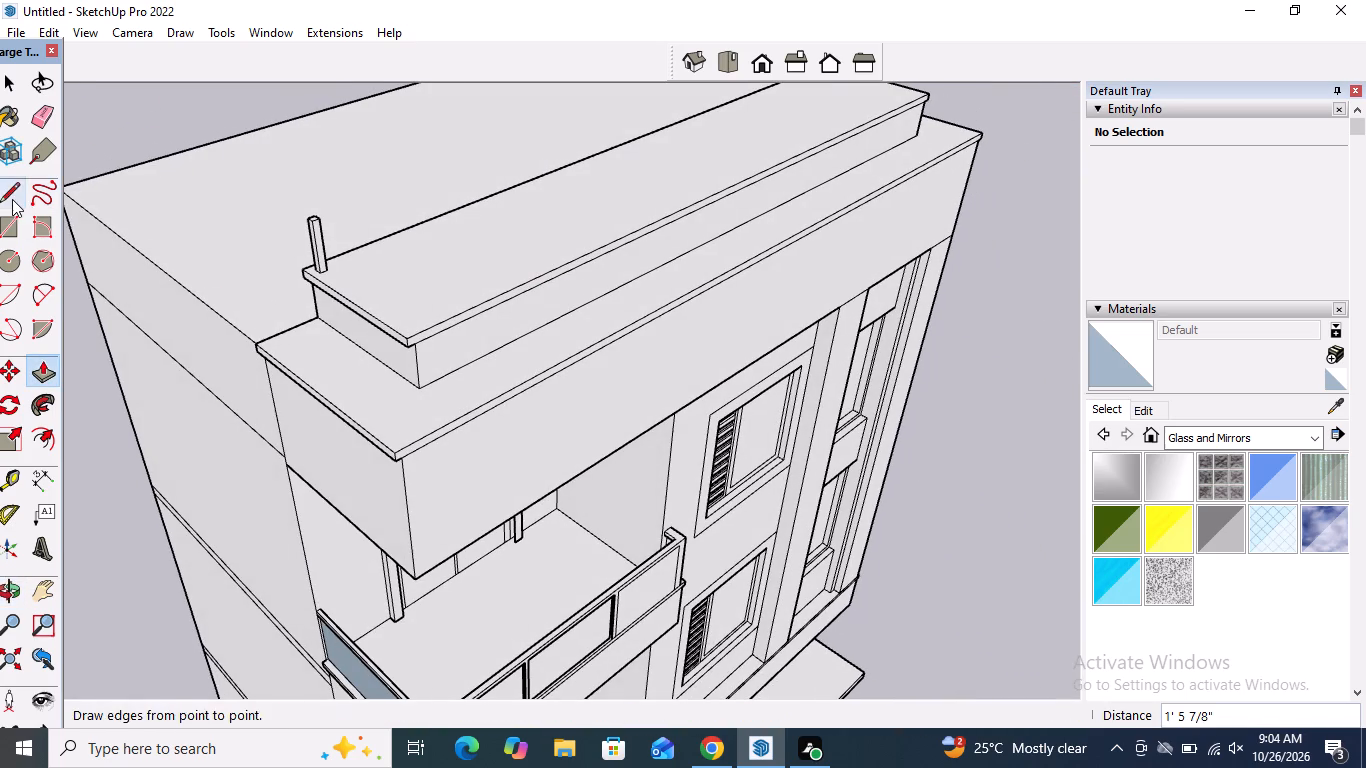
pyautogui.click(12, 198)
pyautogui.scroll(8, 323, 212)
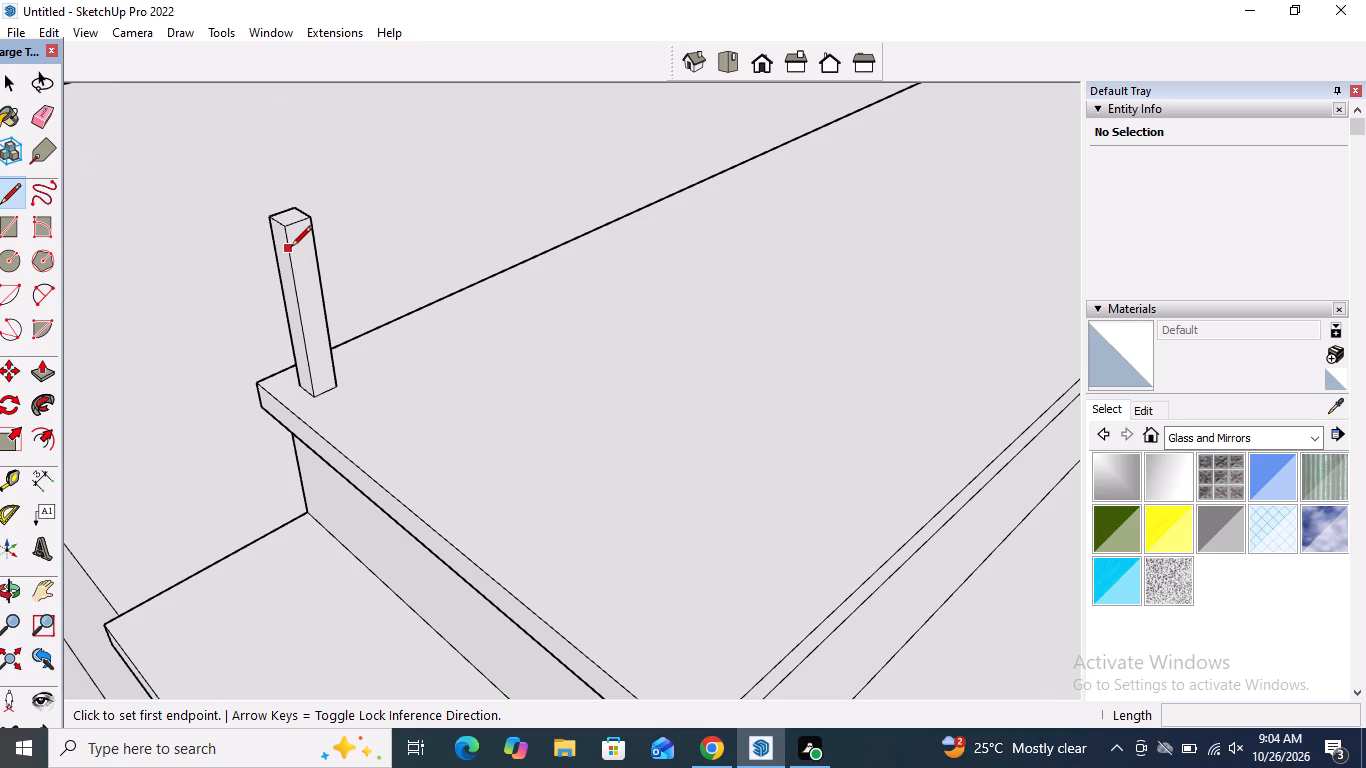
pyautogui.click(291, 245)
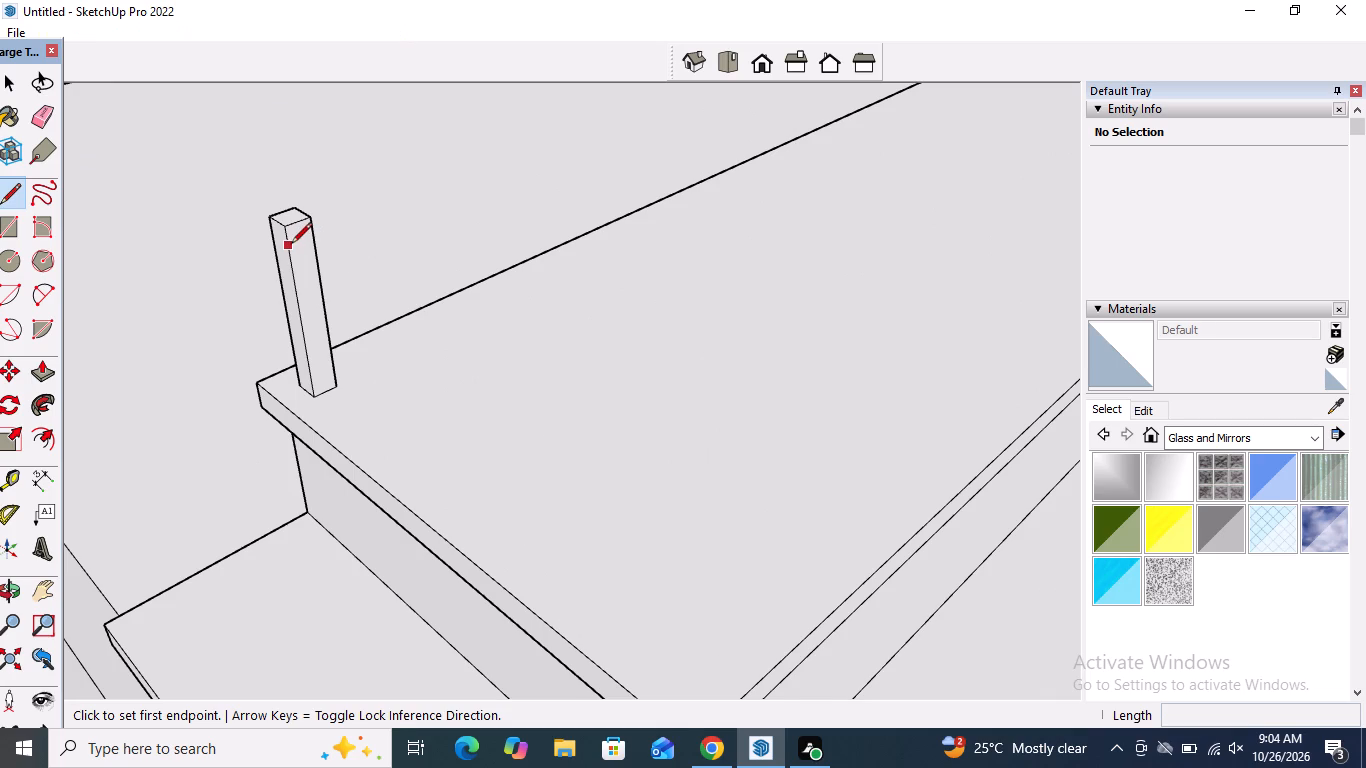
pyautogui.click(313, 237)
pyautogui.scroll(-6, 365, 295)
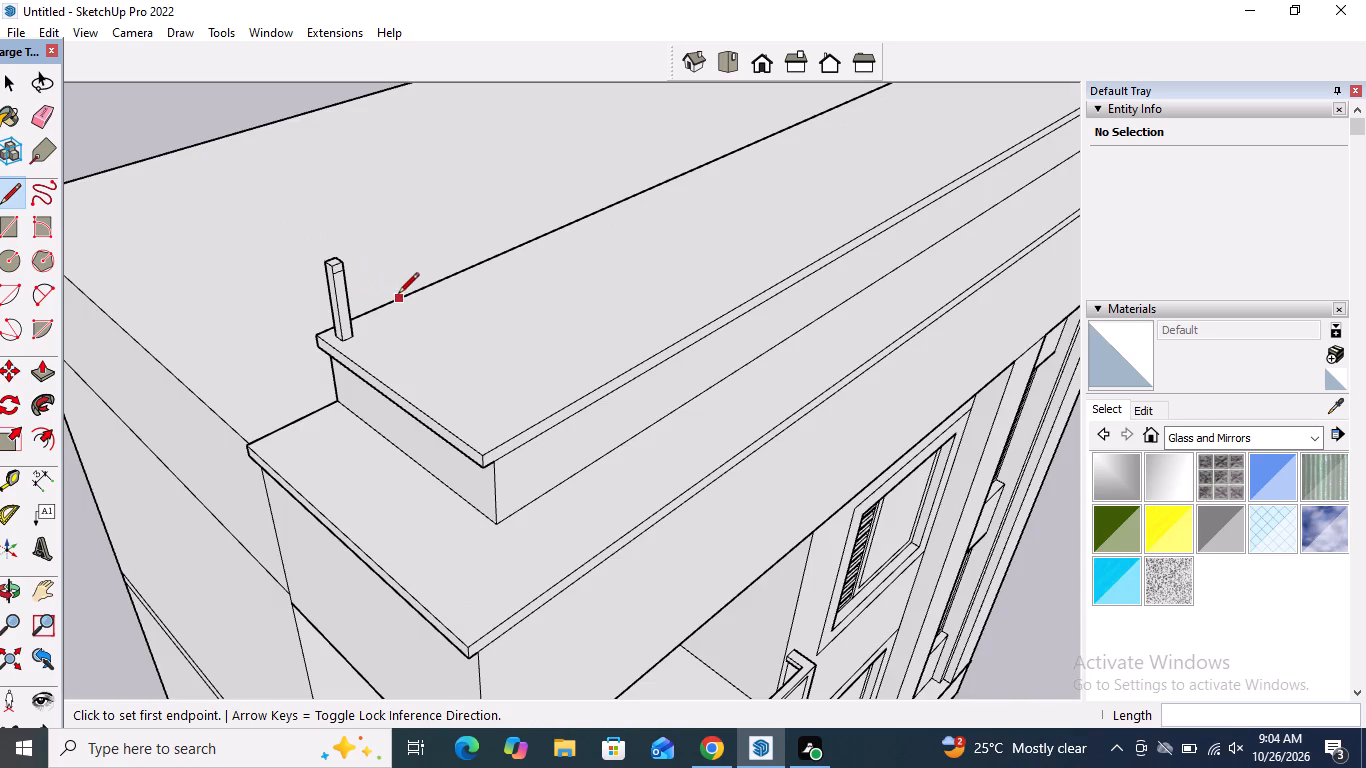
pyautogui.press('space')
# Pull the post's small upper square forward about 4' 3/8" as a top rail reaching the upper cap's front edge.
pyautogui.scroll(-6, 395, 255)
pyautogui.moveTo(447, 345); pyautogui.dragTo(268, 189, button='middle')
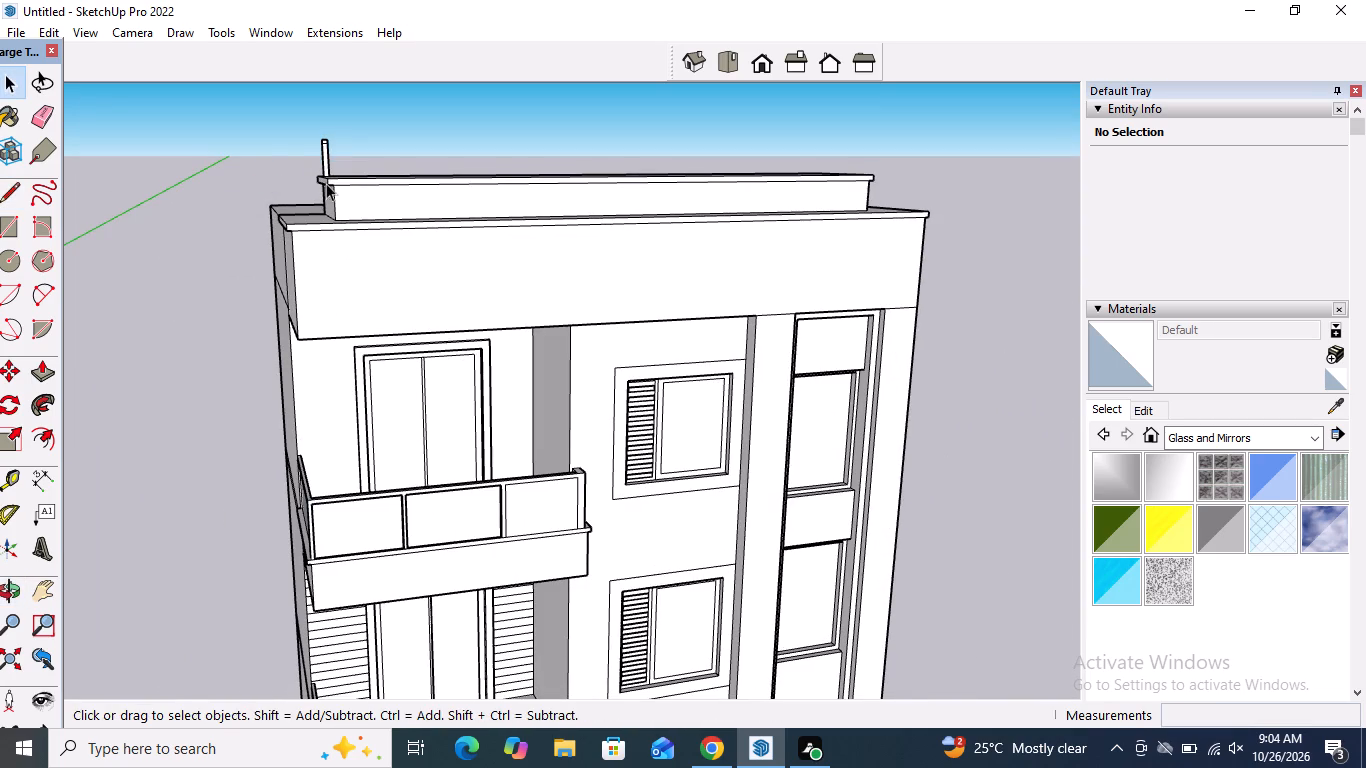
pyautogui.scroll(8, 291, 127)
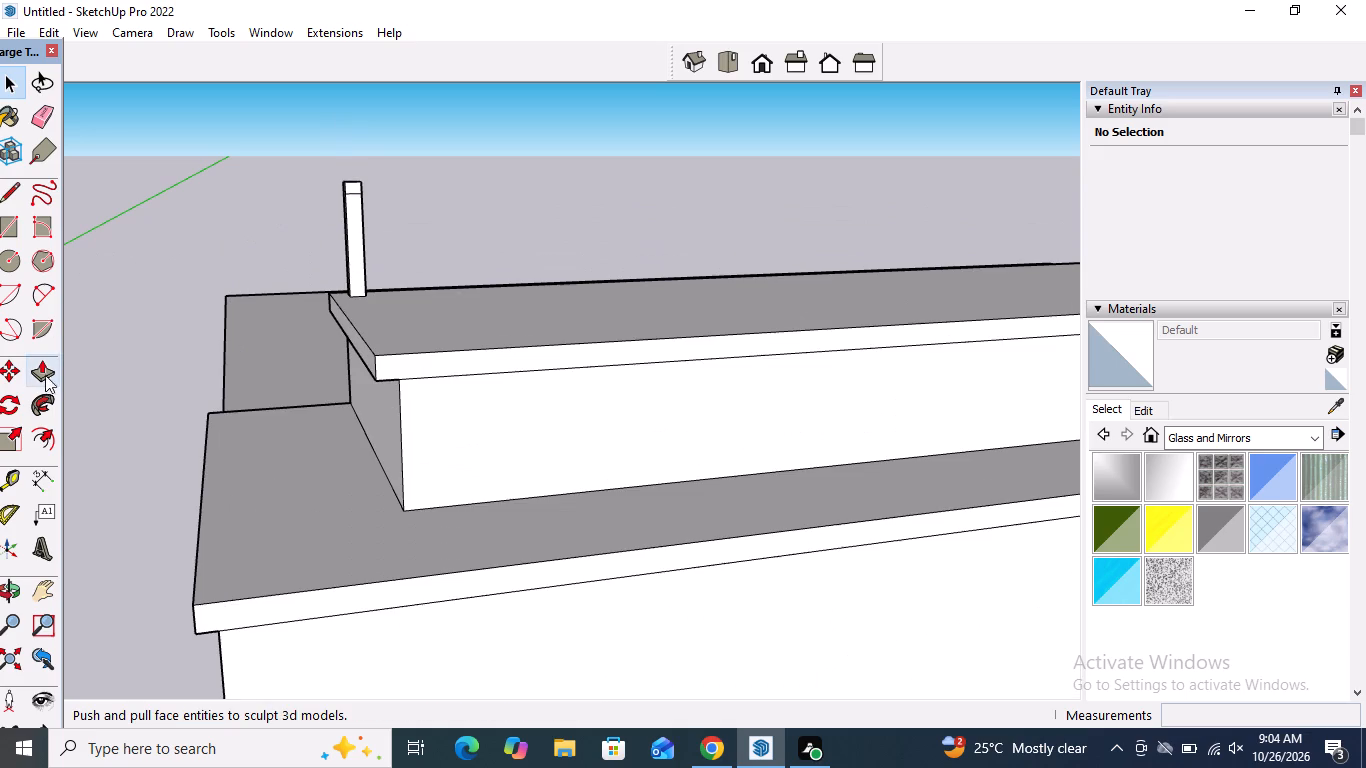
pyautogui.click(42, 380)
pyautogui.click(356, 185)
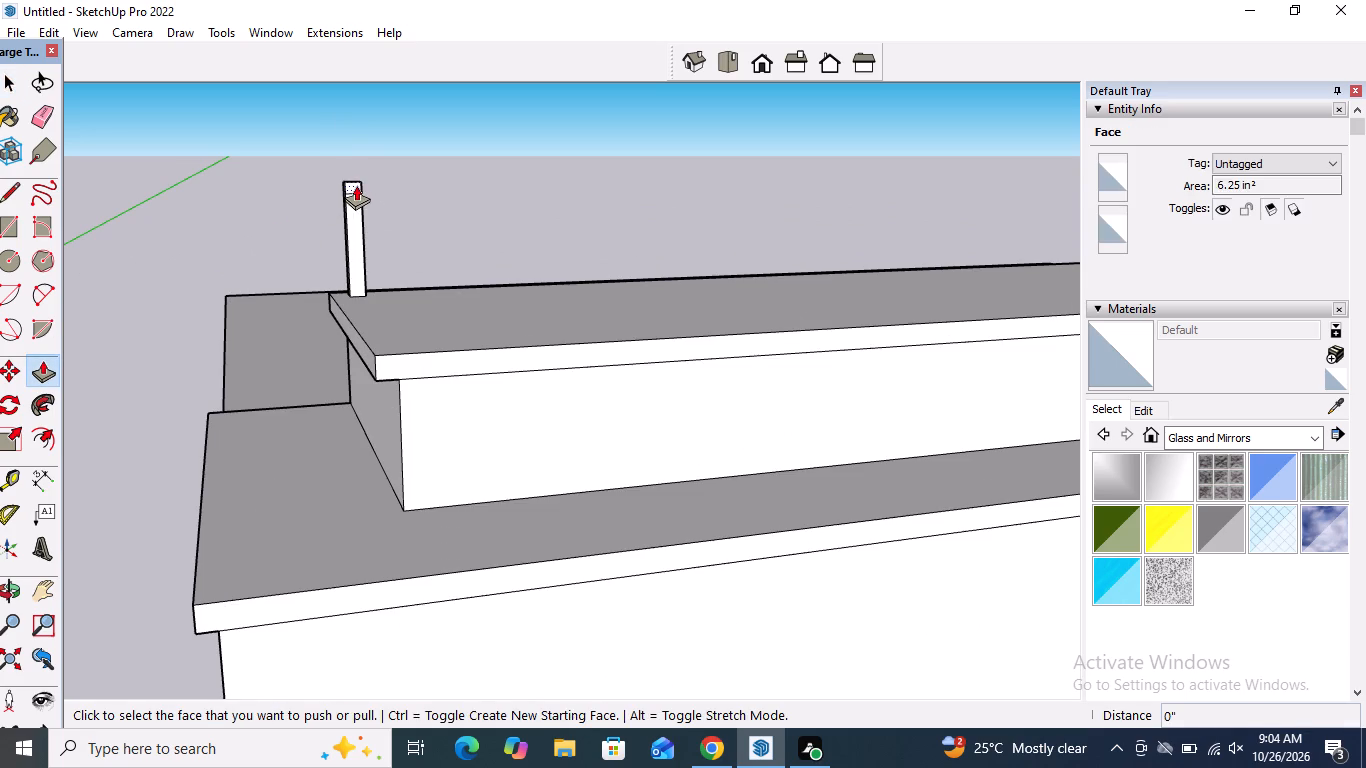
pyautogui.moveTo(417, 207); pyautogui.dragTo(650, 224, button='middle')
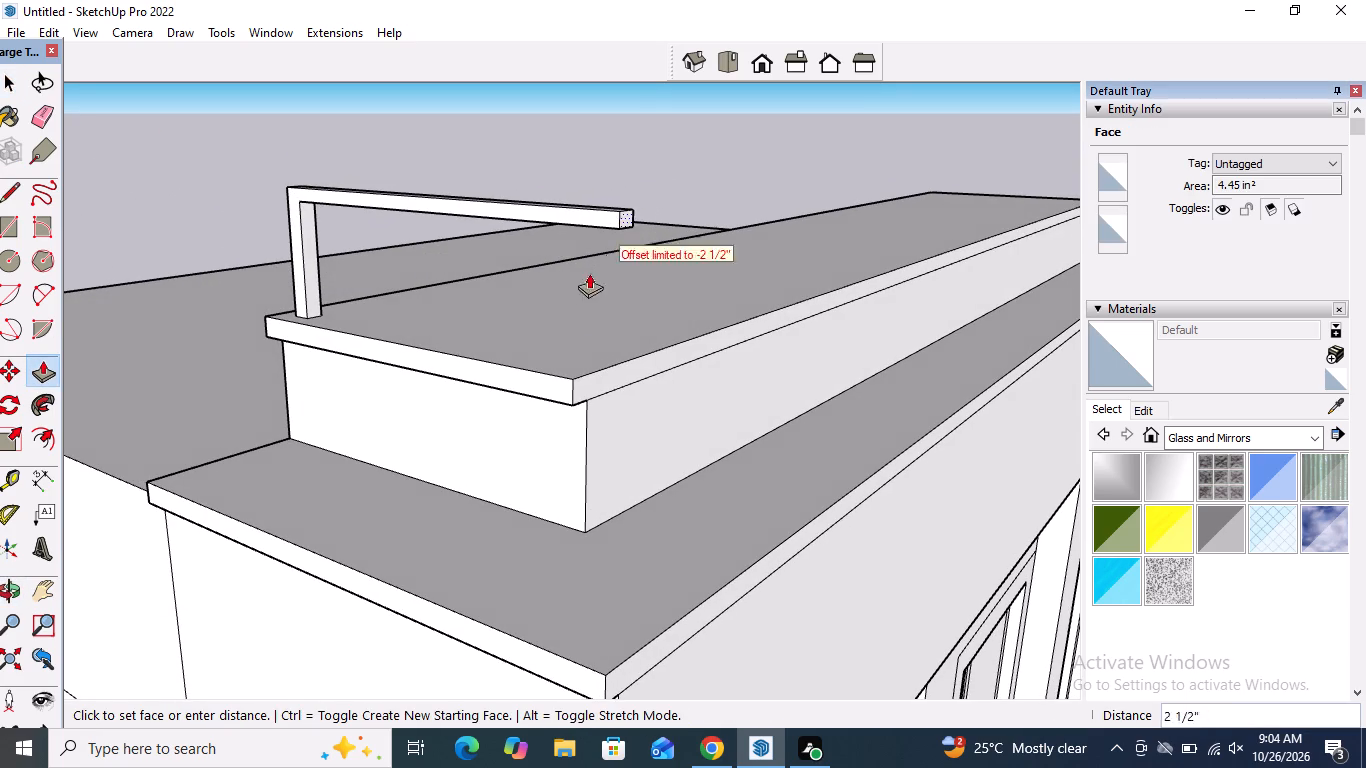
pyautogui.click(578, 376)
# Draw a line about 2 1/2" long across the underside of the top rail near its front end.
pyautogui.moveTo(582, 298); pyautogui.dragTo(587, 263, button='middle')
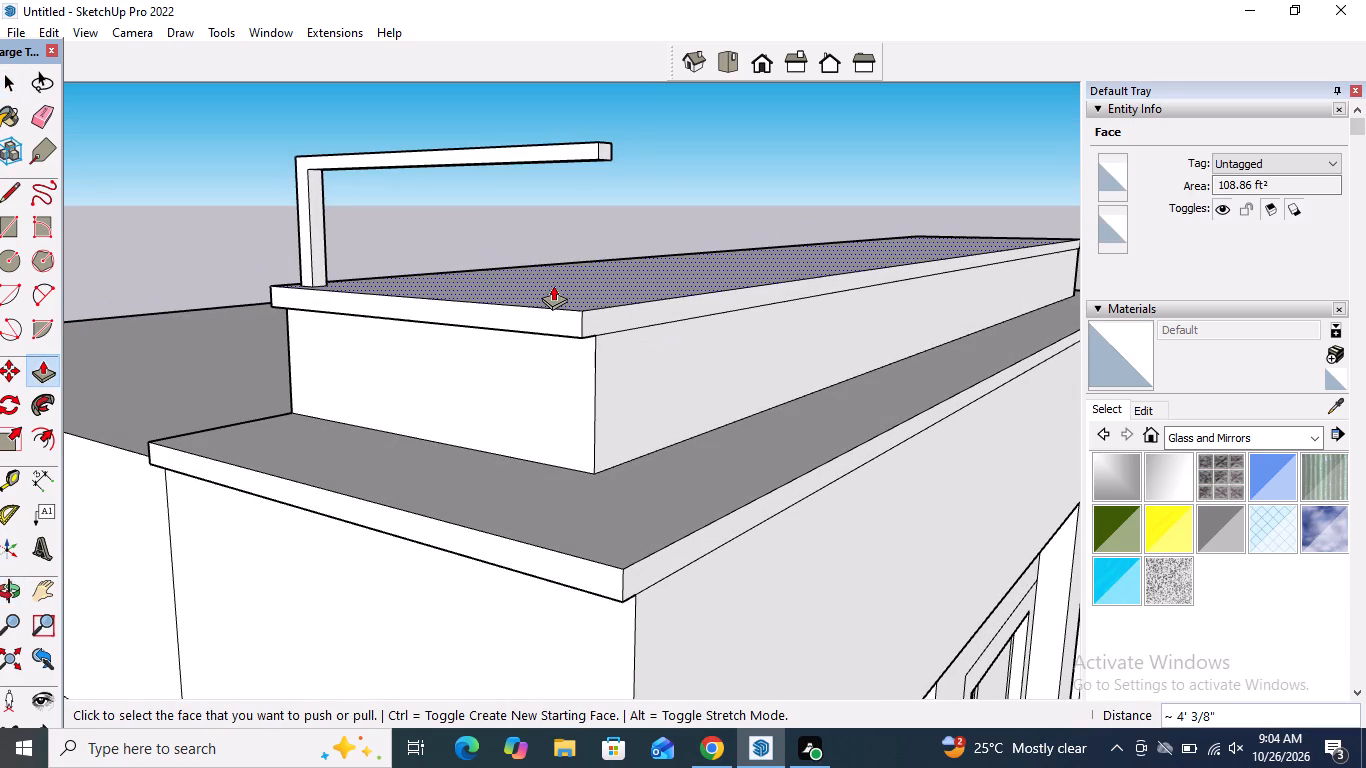
pyautogui.click(8, 197)
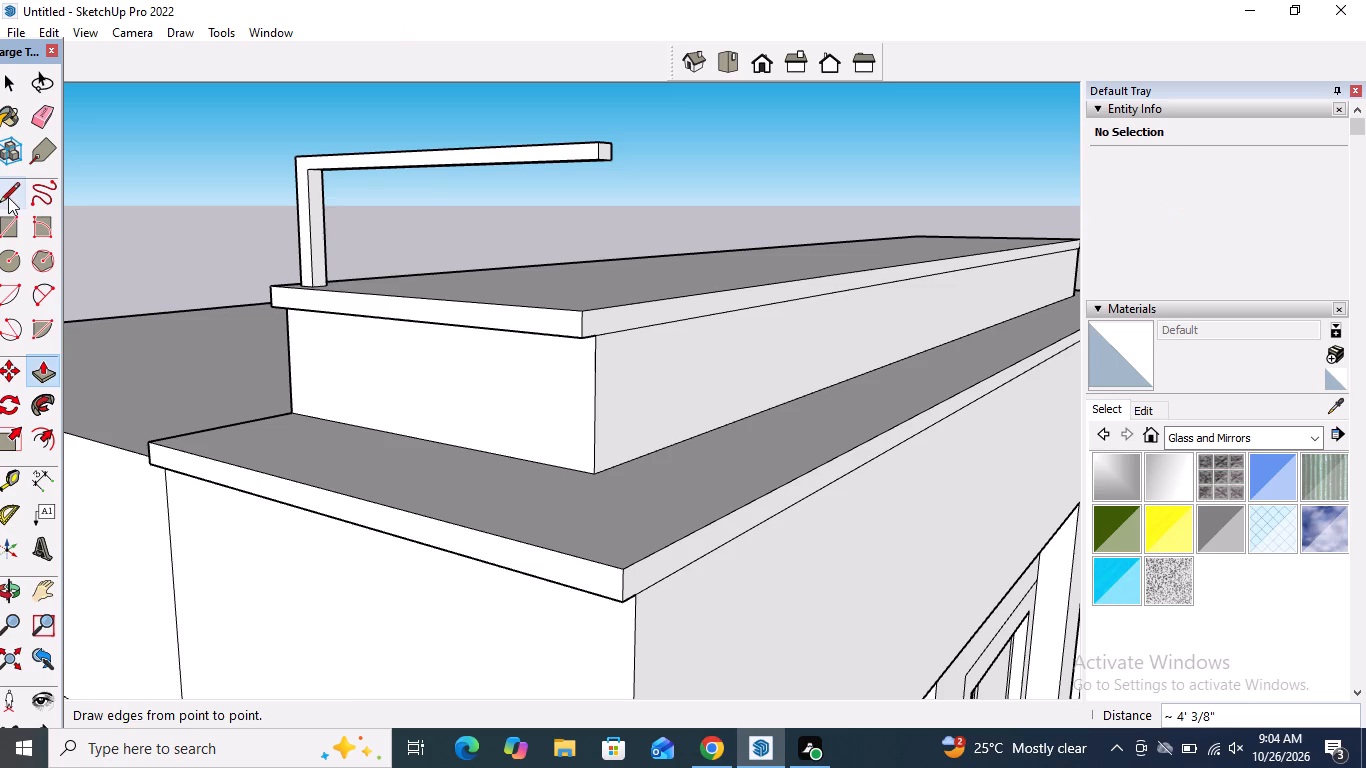
pyautogui.moveTo(536, 351); pyautogui.dragTo(692, 288, button='middle')
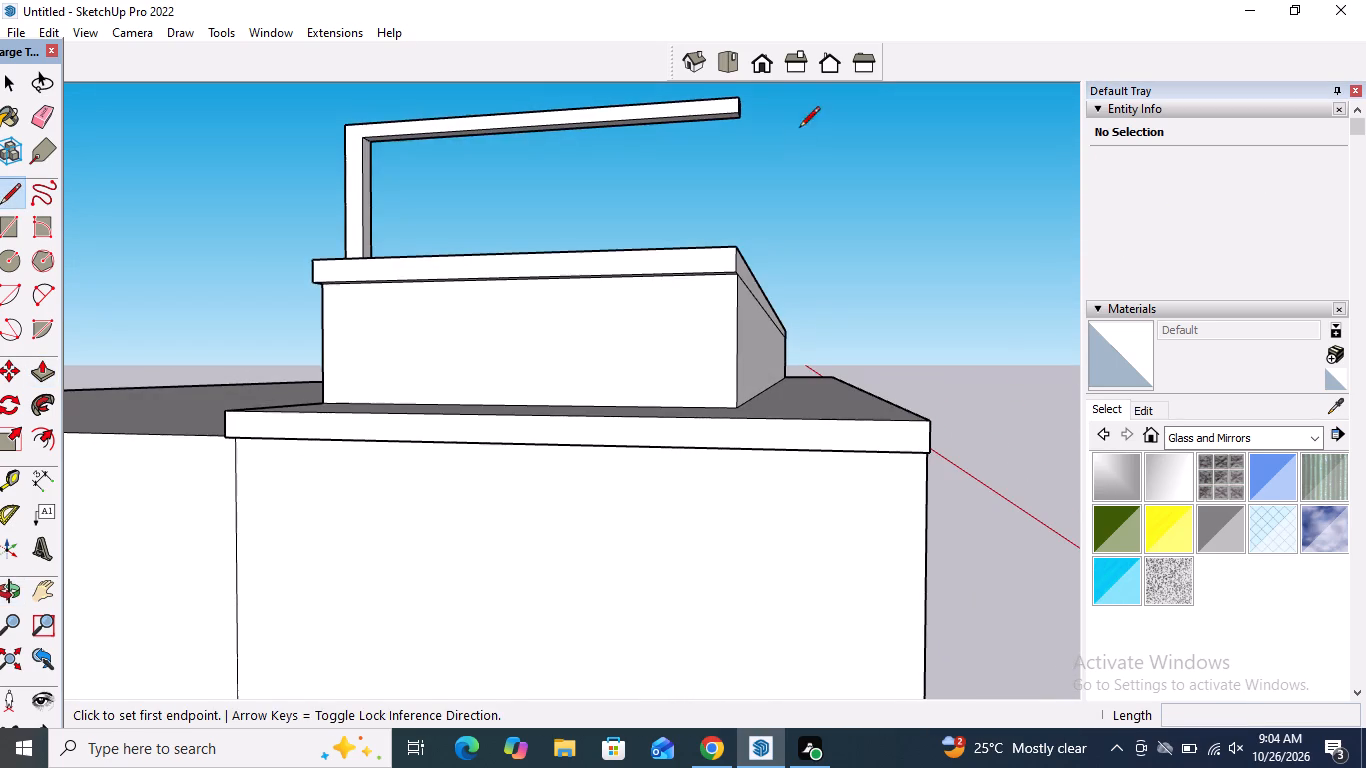
pyautogui.scroll(4, 705, 81)
pyautogui.scroll(-2, 761, 156)
pyautogui.moveTo(757, 196); pyautogui.dragTo(768, 163, button='middle')
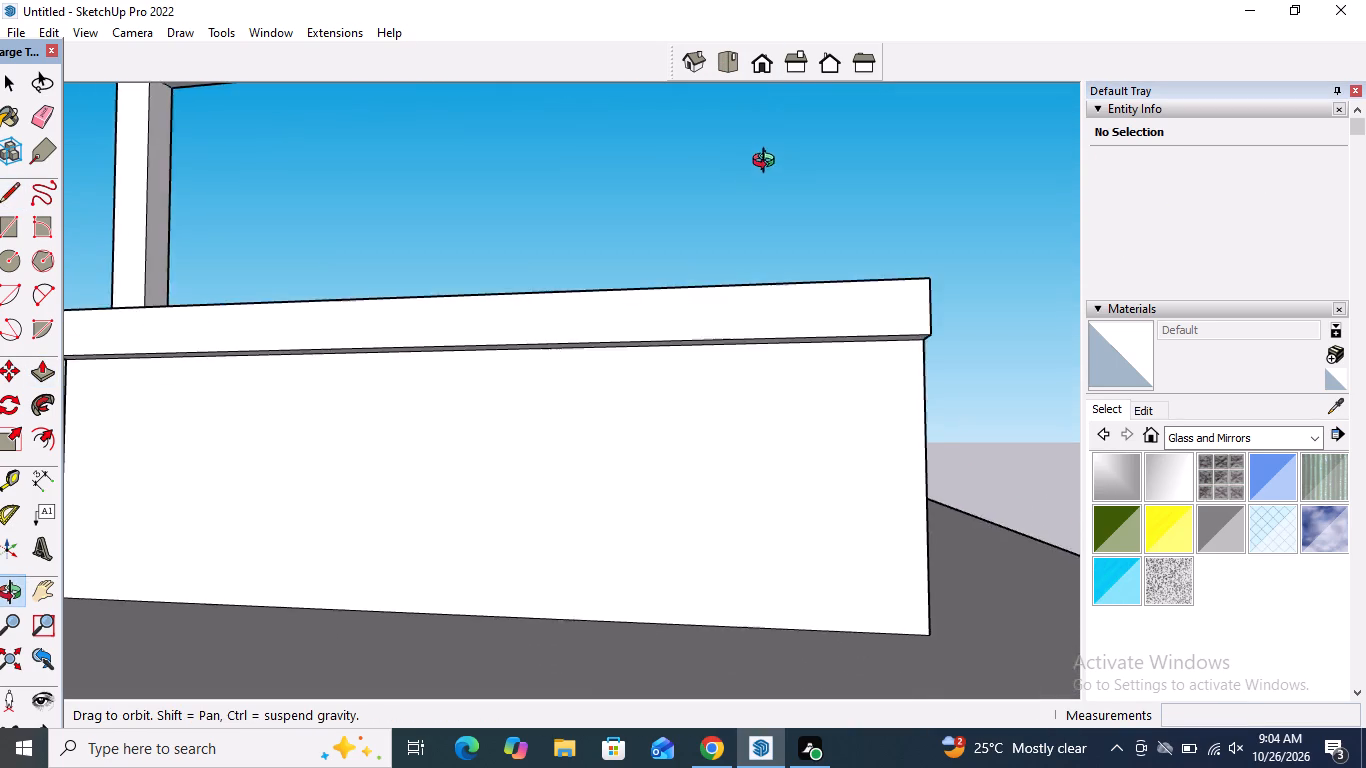
pyautogui.moveTo(768, 163); pyautogui.dragTo(778, 193, button='middle')
pyautogui.scroll(2, 989, 239)
pyautogui.scroll(-1, 979, 221)
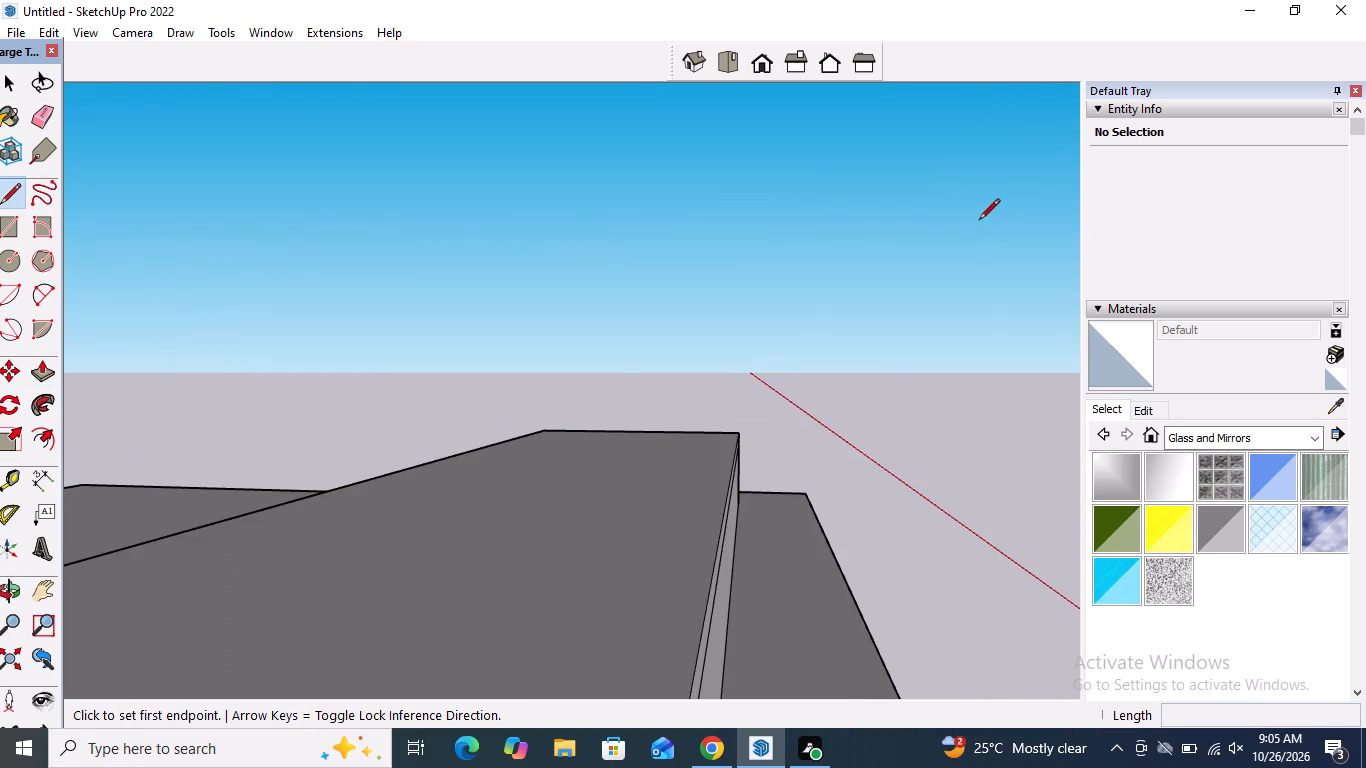
pyautogui.moveTo(924, 105); pyautogui.dragTo(923, 118)
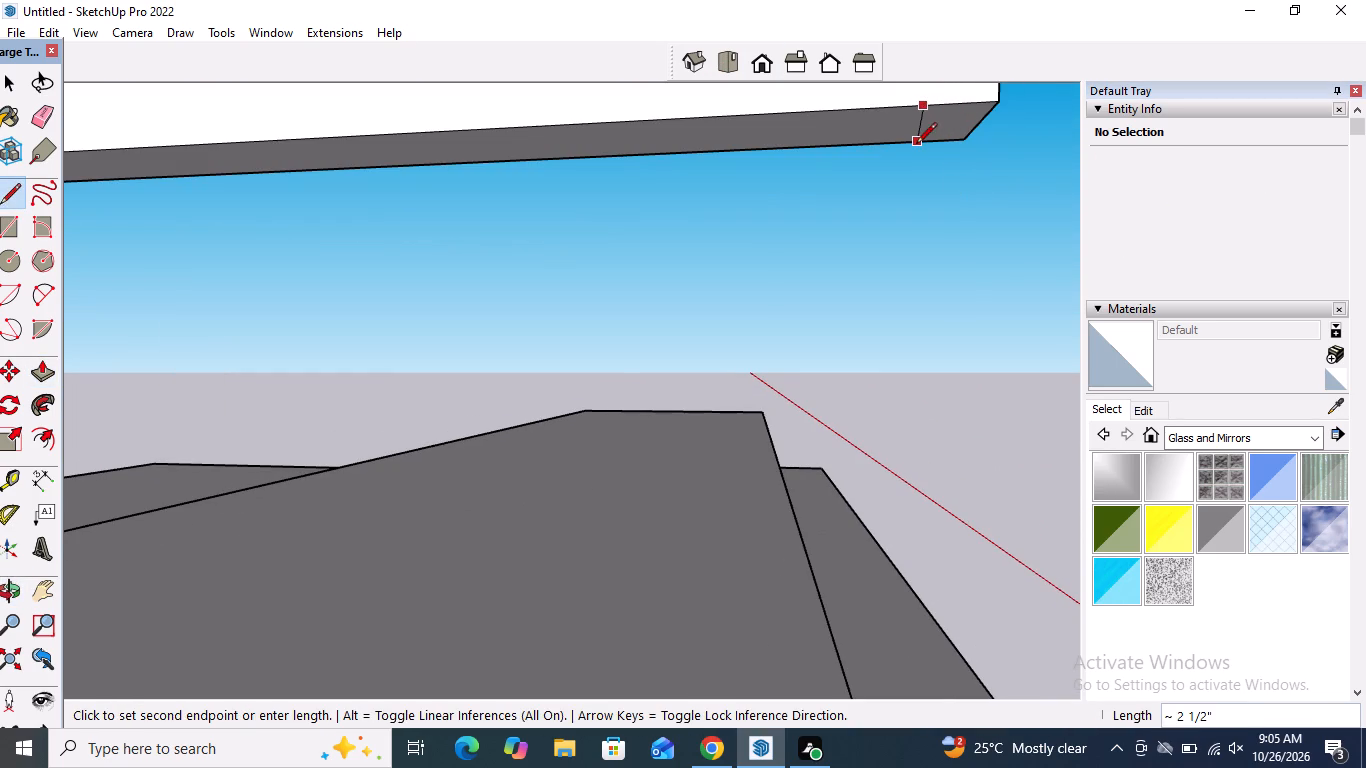
pyautogui.click(908, 145)
# Pull the small face under the rail's front end down about 1' 4 1/8" to the upper cap as a front post.
pyautogui.click(52, 371)
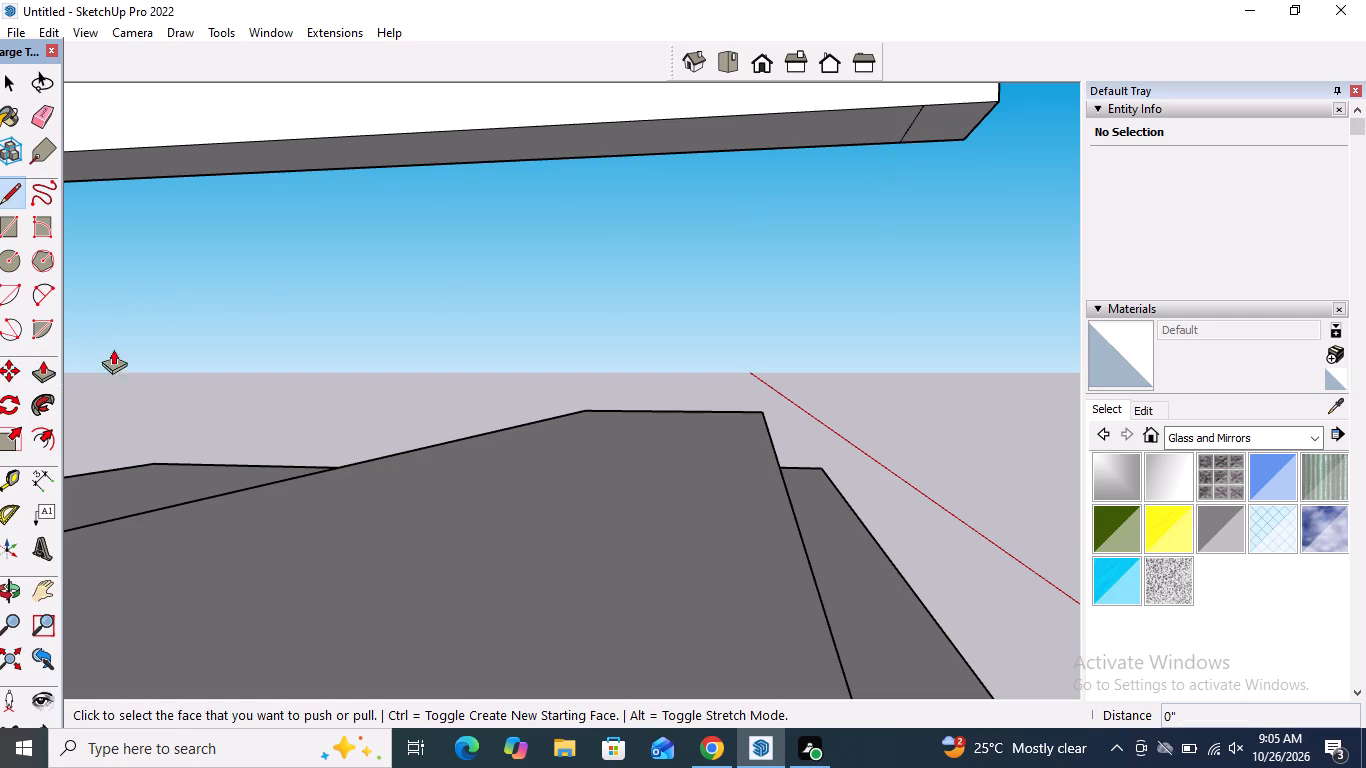
pyautogui.click(947, 116)
pyautogui.scroll(-7, 852, 231)
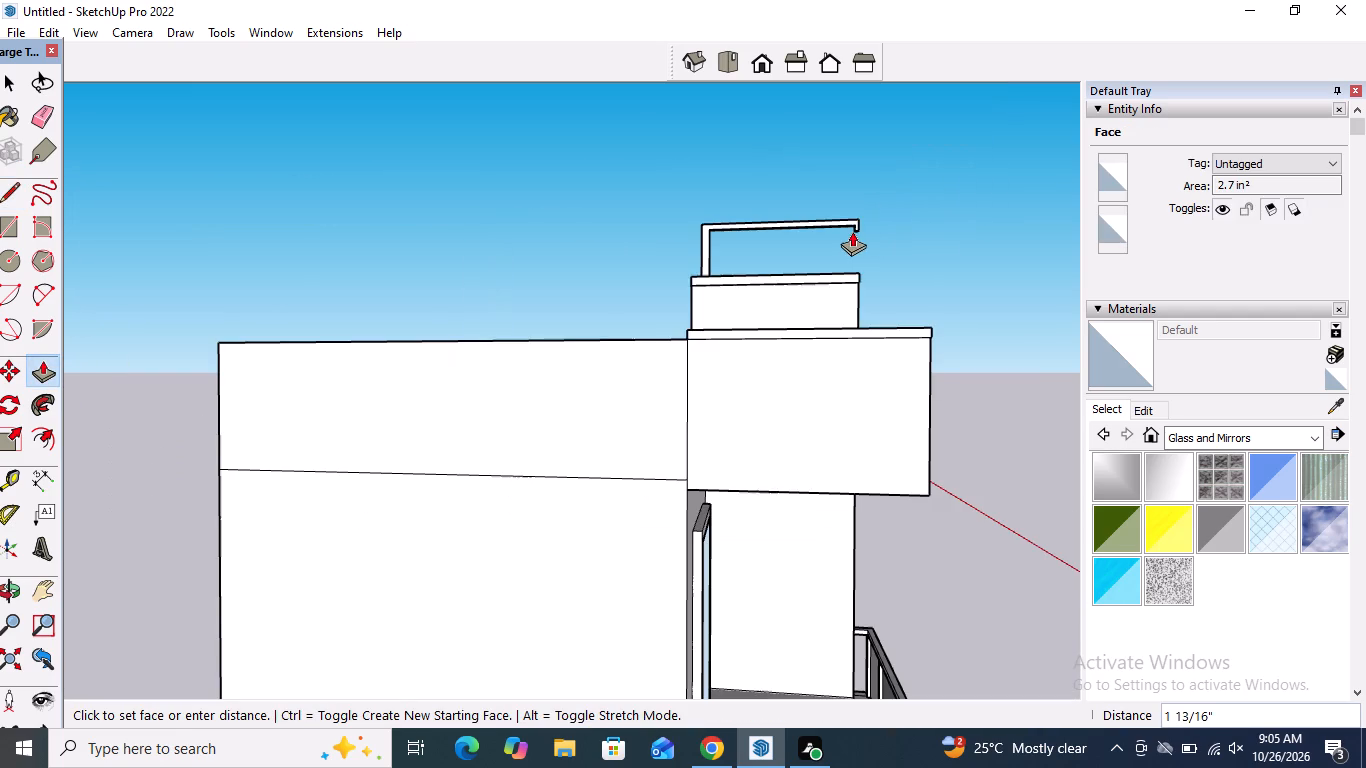
pyautogui.moveTo(852, 250); pyautogui.dragTo(414, 329, button='middle')
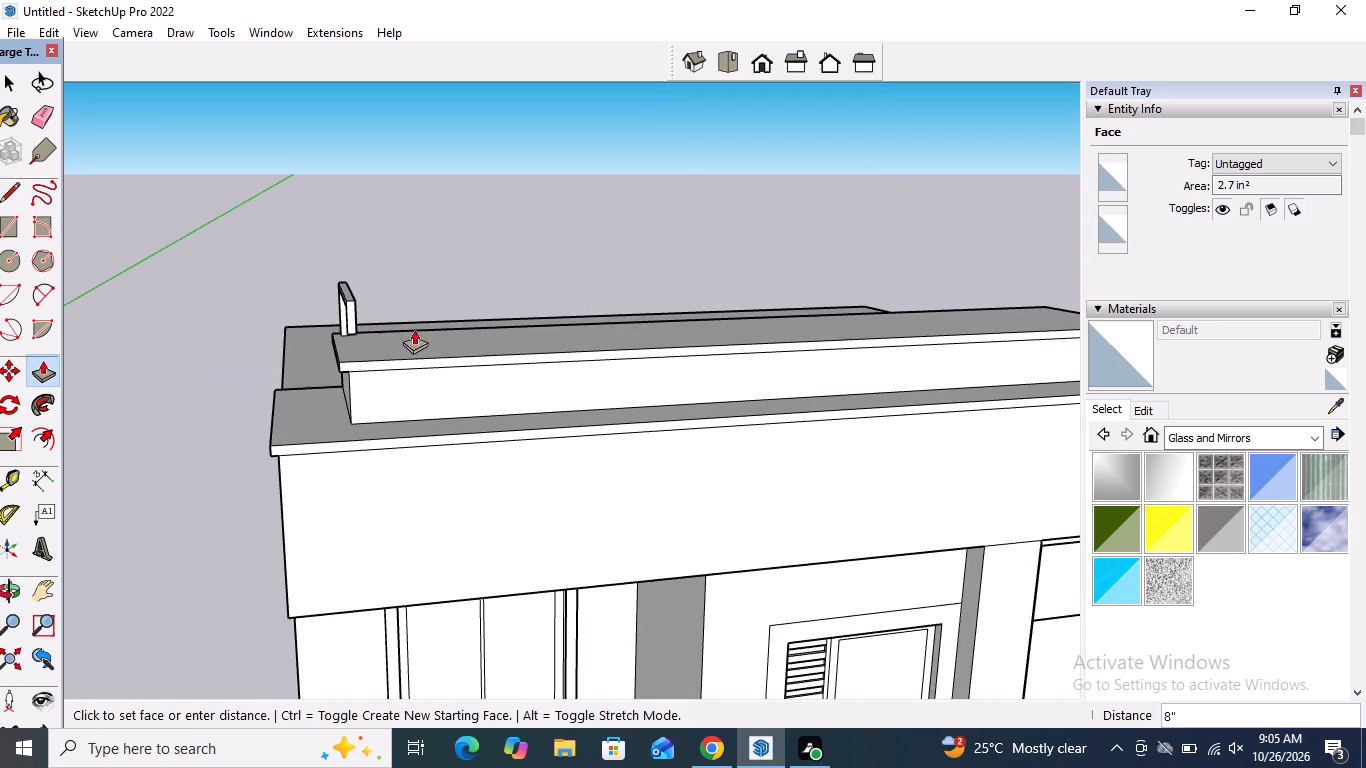
pyautogui.click(379, 359)
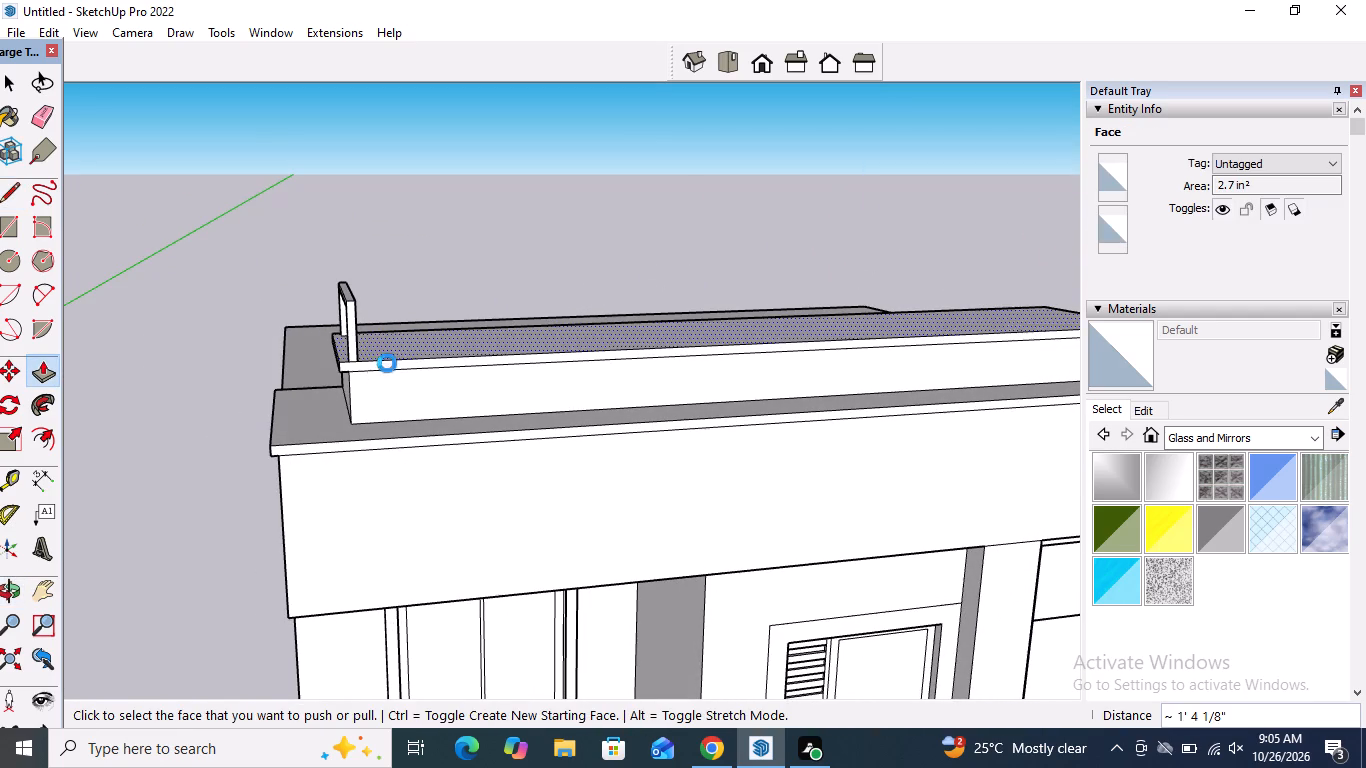
# Draw two short lines on the inner side of the front post's top corner, marking off a small square where it meets the rail.
pyautogui.scroll(-6, 387, 363)
pyautogui.moveTo(961, 343); pyautogui.dragTo(888, 344, button='middle')
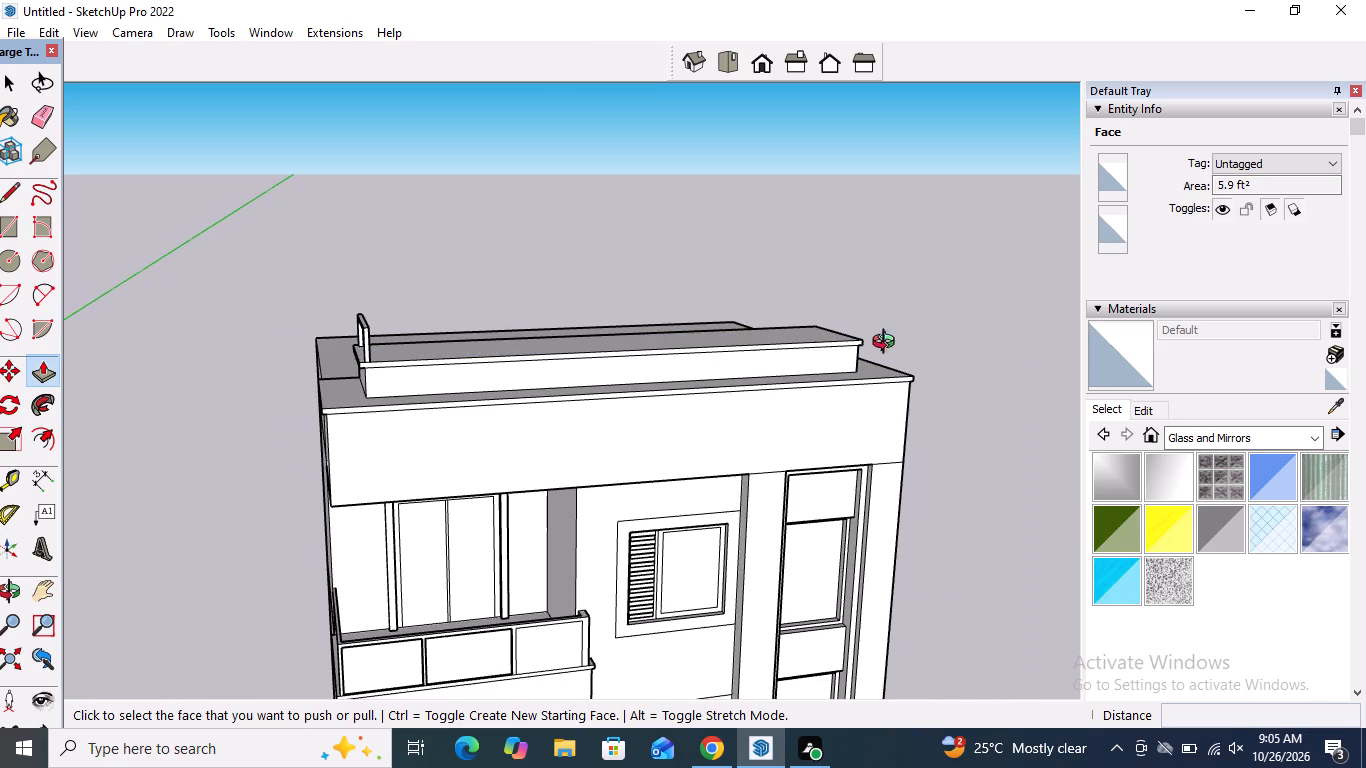
pyautogui.moveTo(888, 344); pyautogui.dragTo(467, 344, button='middle')
pyautogui.scroll(12, 423, 292)
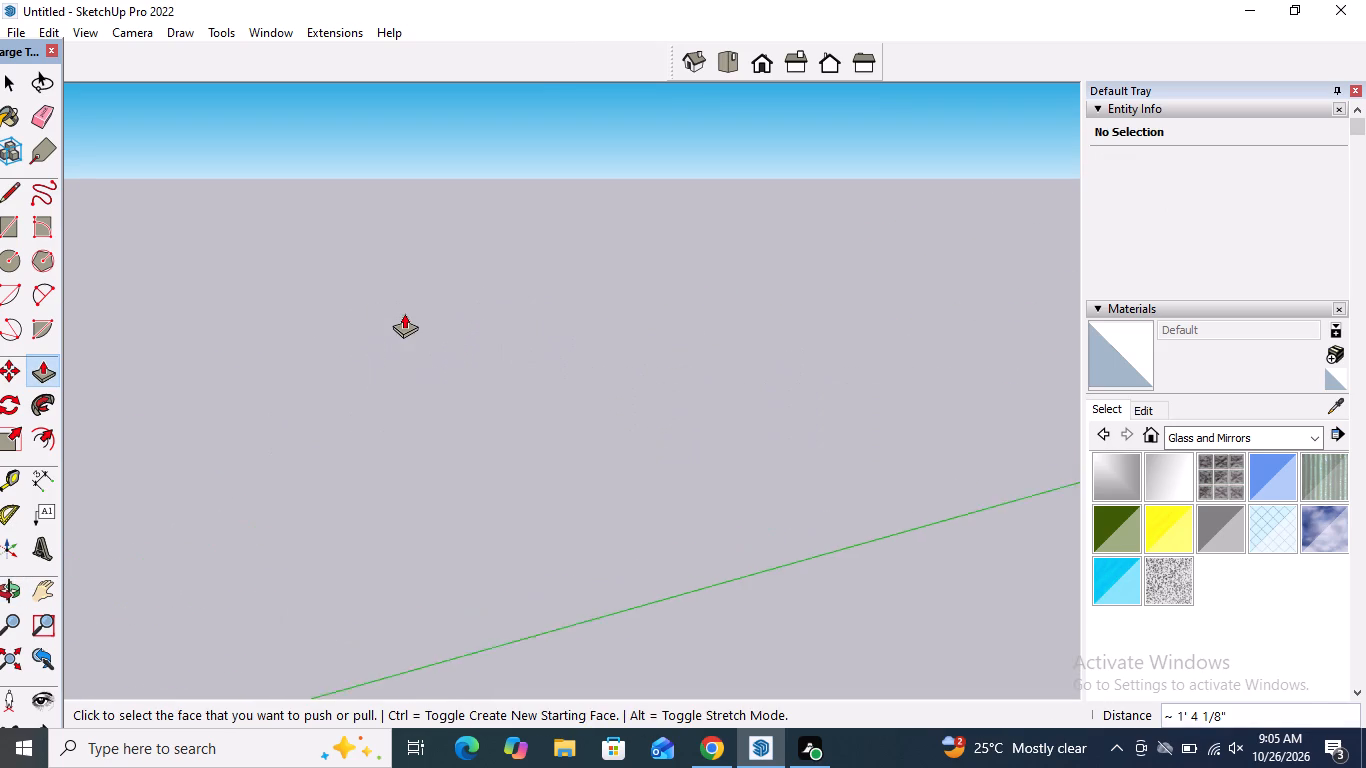
pyautogui.scroll(-5, 403, 302)
pyautogui.scroll(3, 309, 320)
pyautogui.scroll(-3, 315, 326)
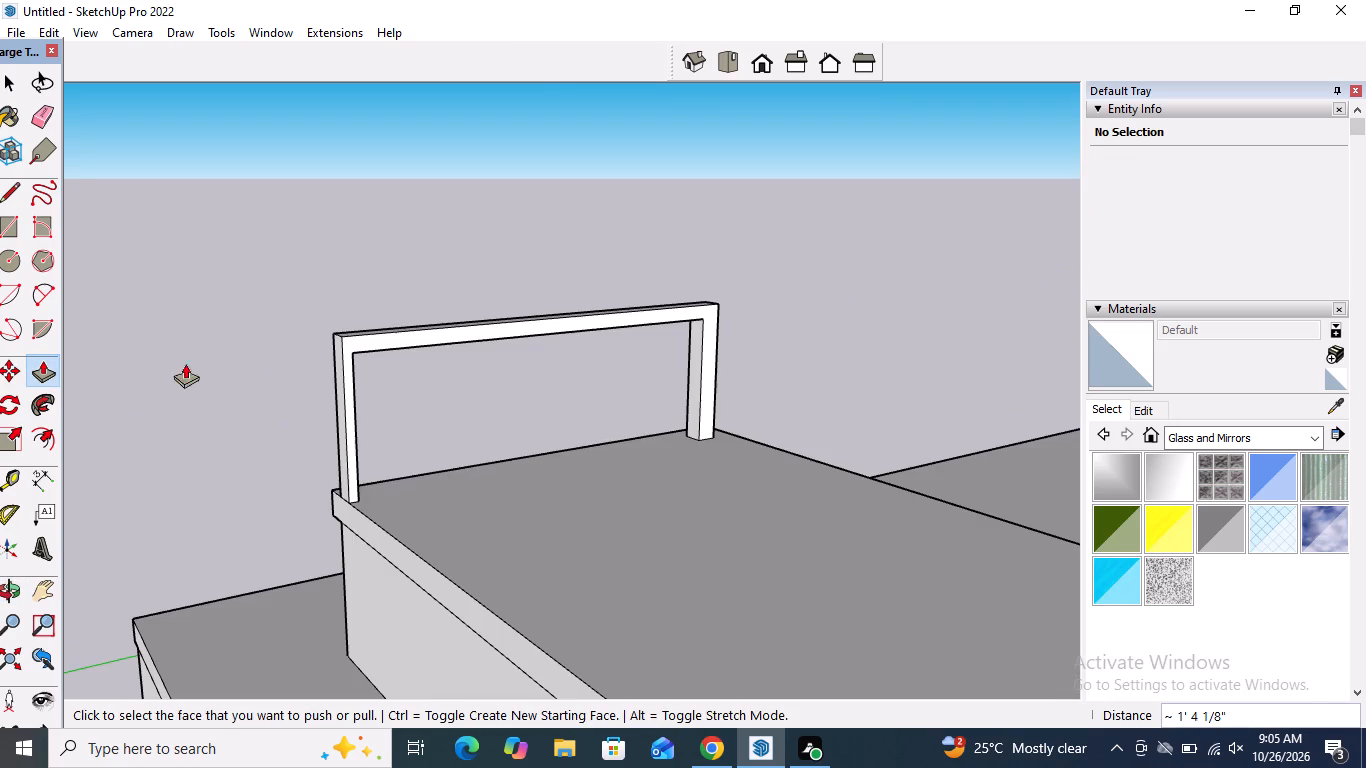
pyautogui.click(8, 188)
pyautogui.scroll(3, 373, 342)
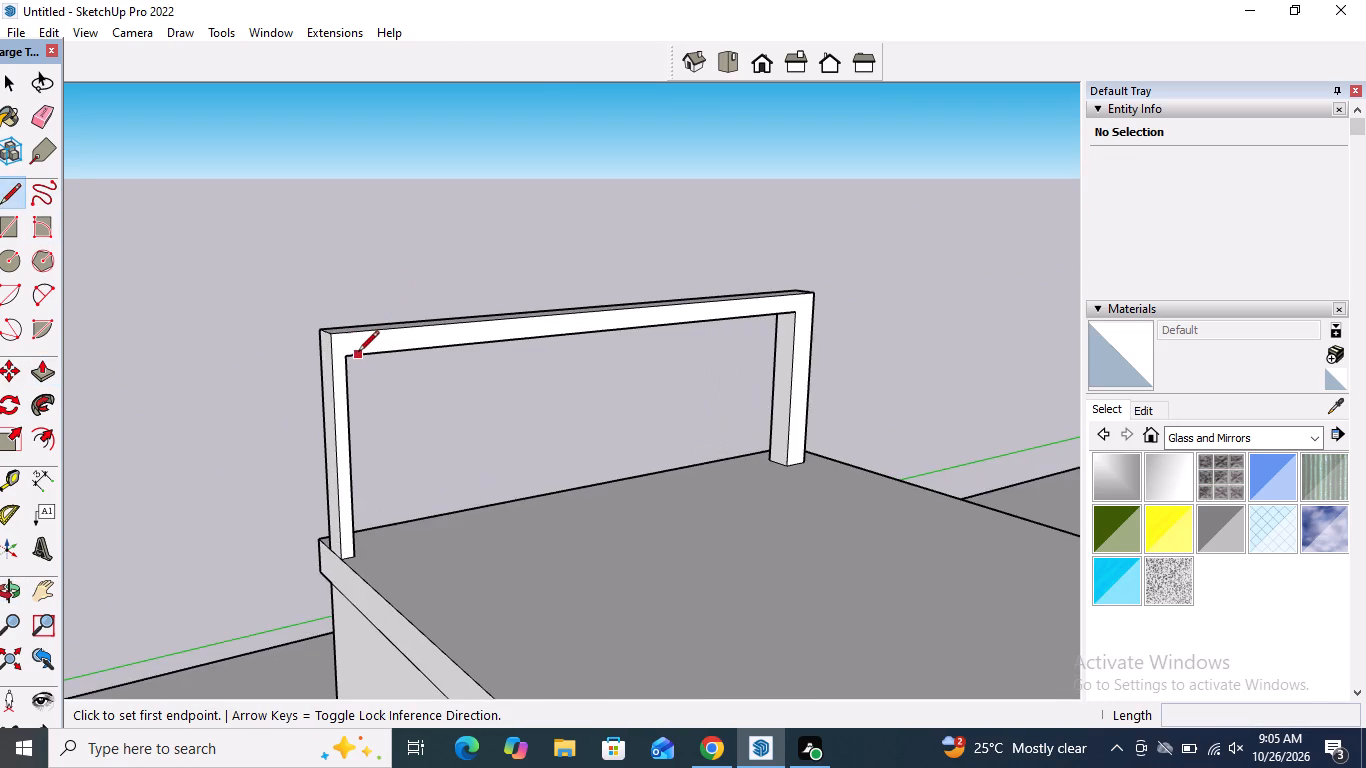
pyautogui.scroll(3, 347, 357)
pyautogui.click(347, 357)
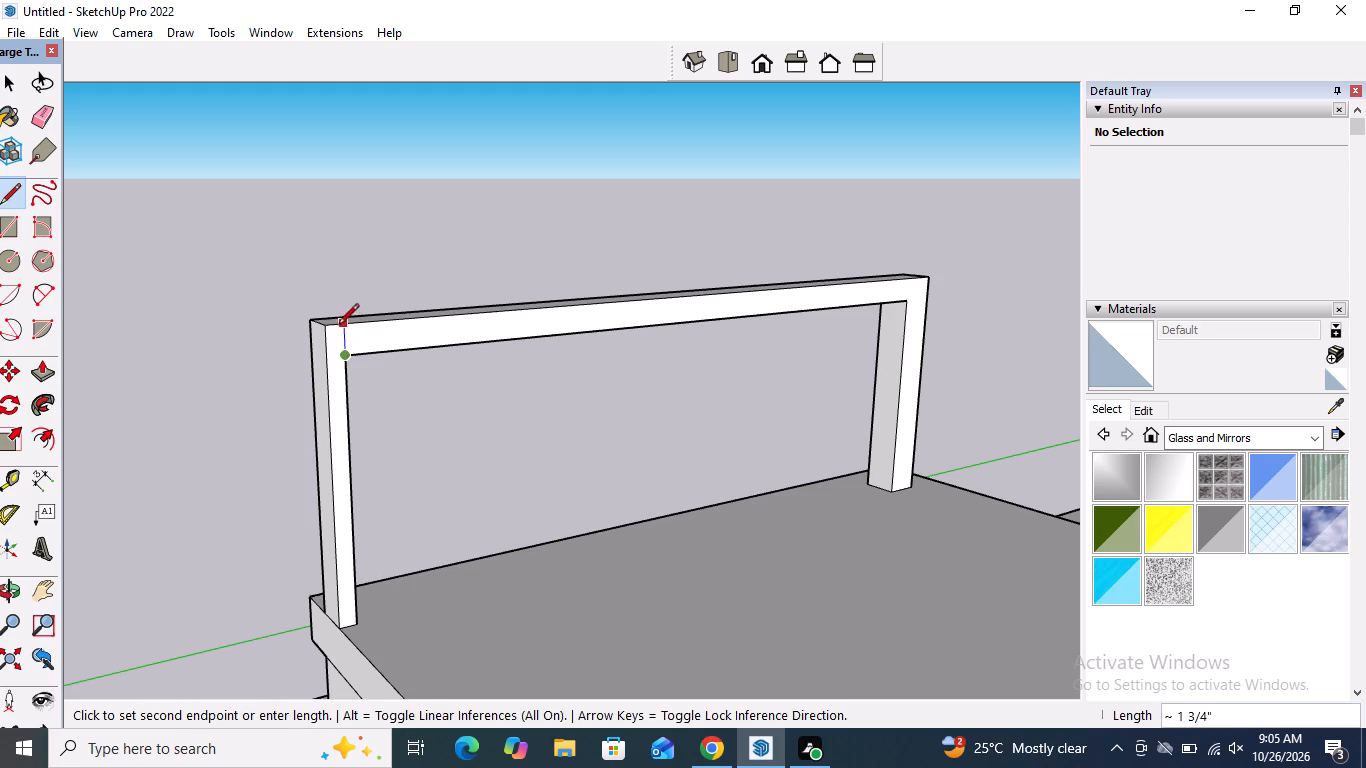
pyautogui.click(338, 325)
pyautogui.scroll(4, 345, 343)
pyautogui.click(343, 364)
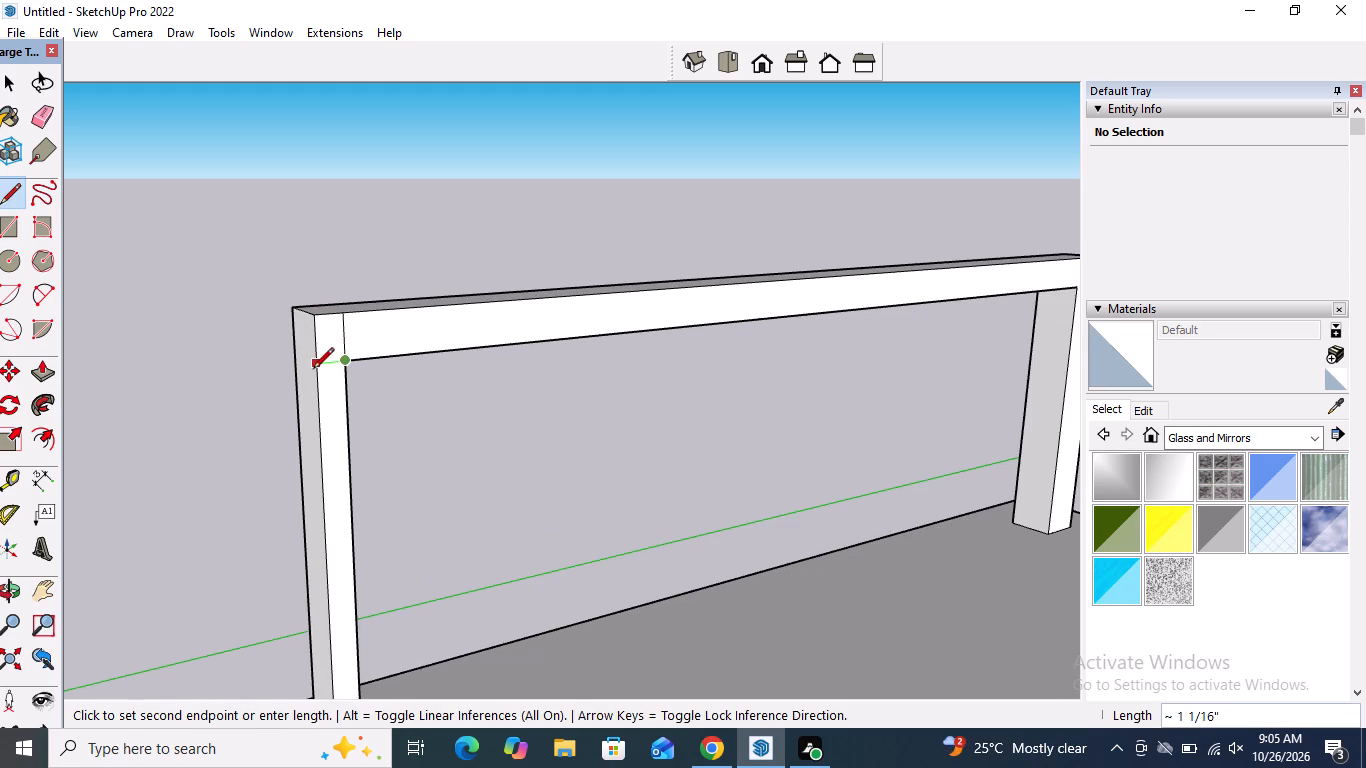
pyautogui.click(312, 370)
# Pull the corner square about 23' 8" along the facade as a front top rail reaching the upper cap's opposite end.
pyautogui.click(43, 380)
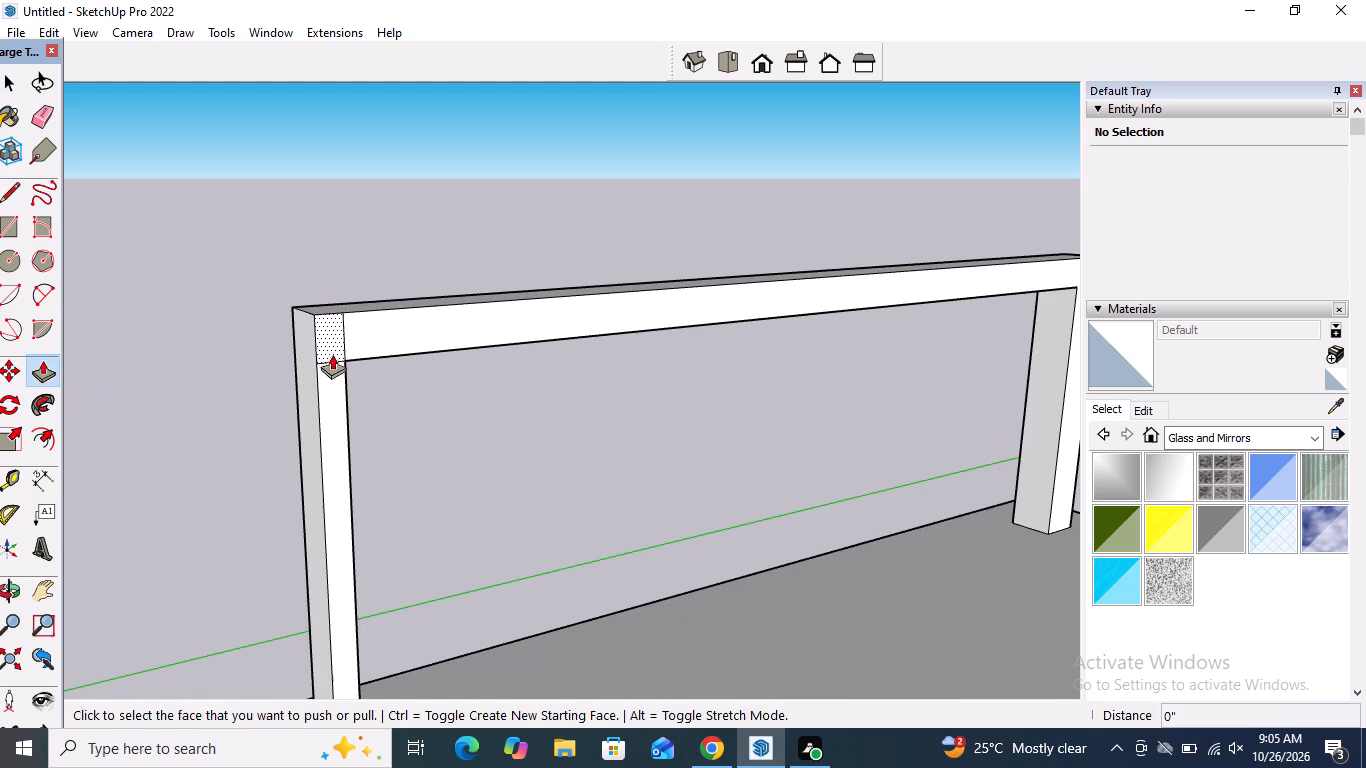
pyautogui.click(337, 344)
pyautogui.scroll(-16, 484, 352)
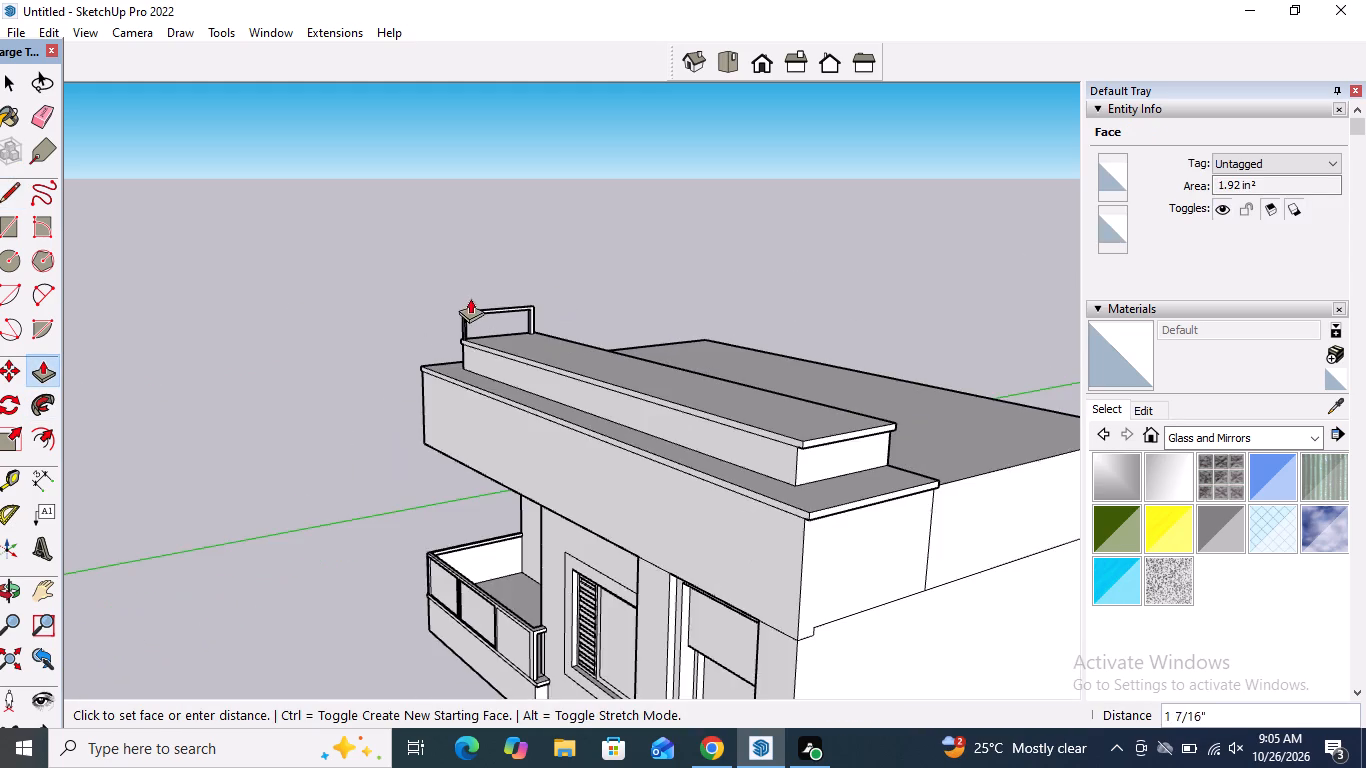
pyautogui.scroll(-1, 470, 298)
pyautogui.scroll(8, 671, 341)
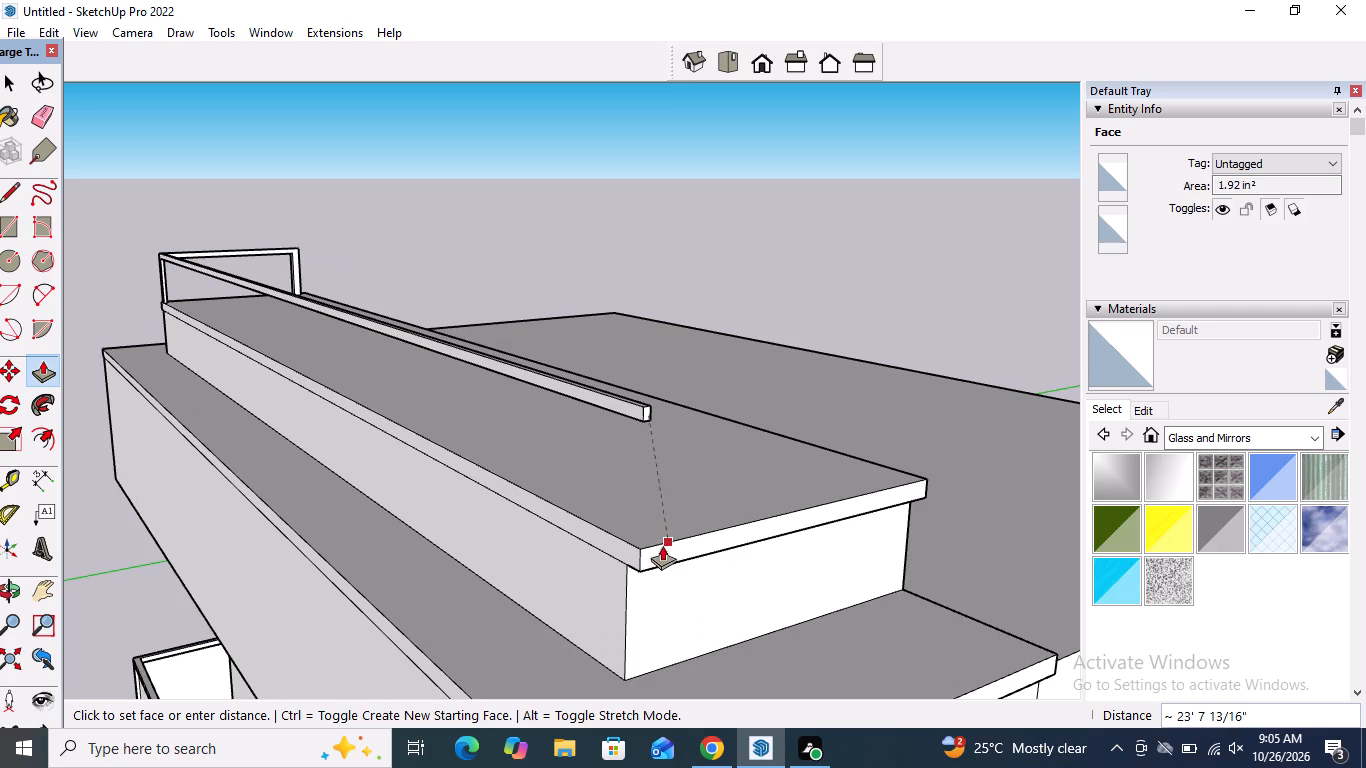
pyautogui.click(642, 551)
# Draw a line about 1 3/4" long across the front rail's roof-facing side near its free end.
pyautogui.moveTo(855, 405); pyautogui.dragTo(549, 403, button='middle')
pyautogui.scroll(-5, 653, 392)
pyautogui.click(4, 189)
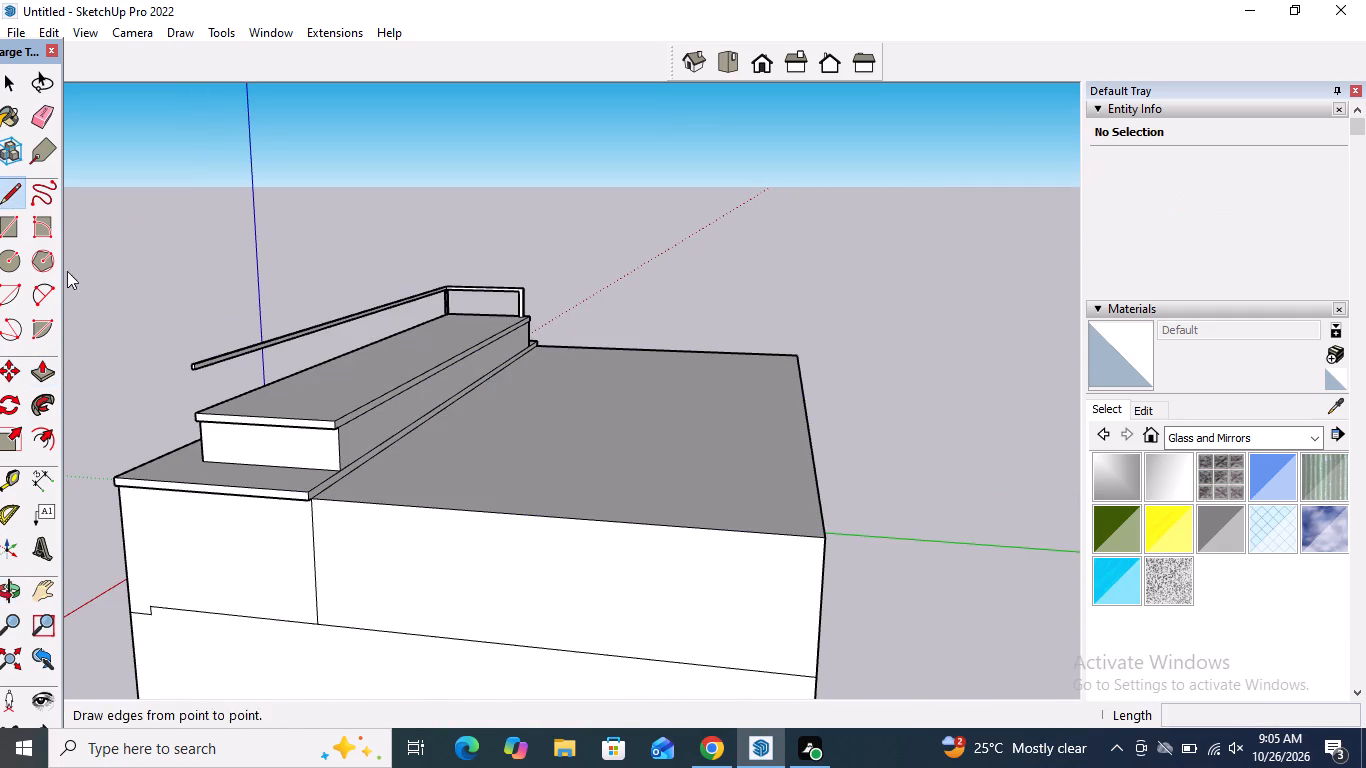
pyautogui.scroll(4, 200, 382)
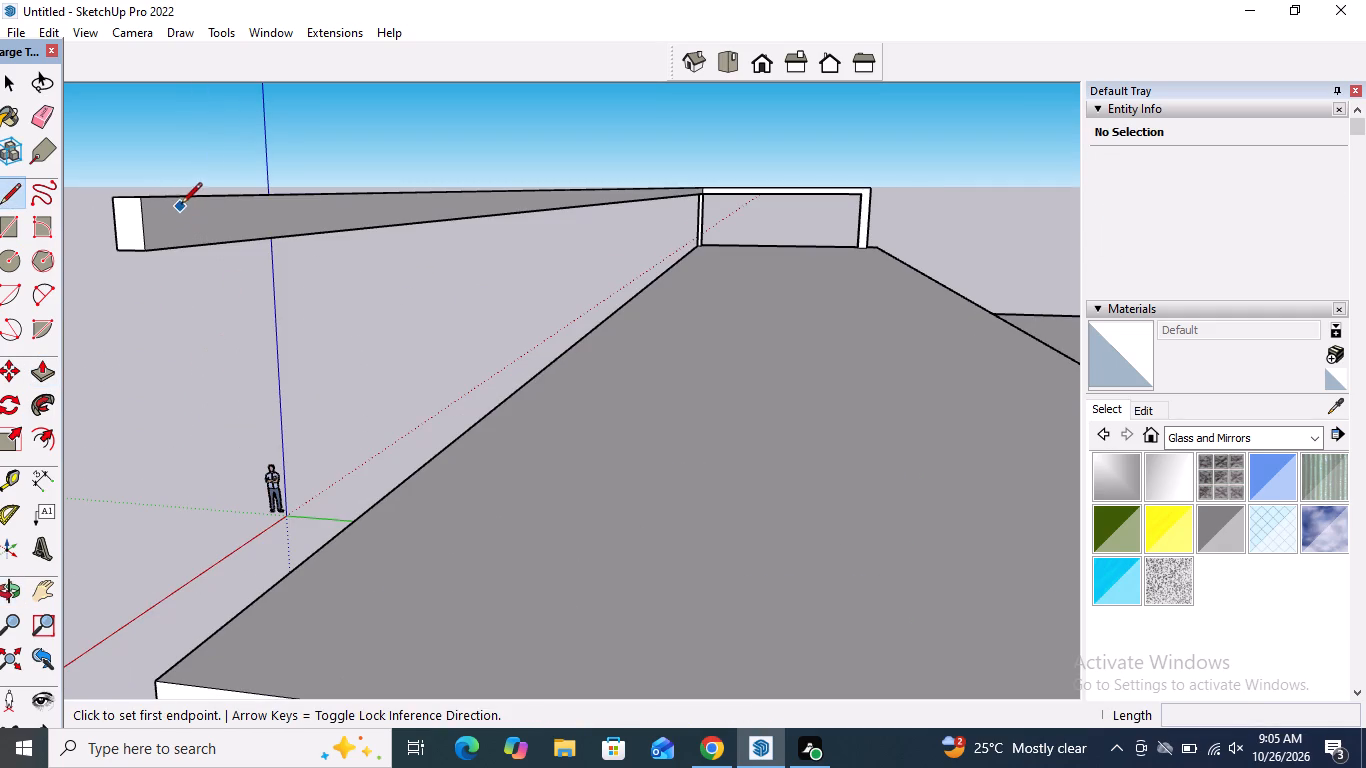
pyautogui.moveTo(181, 197); pyautogui.dragTo(181, 209)
pyautogui.click(184, 248)
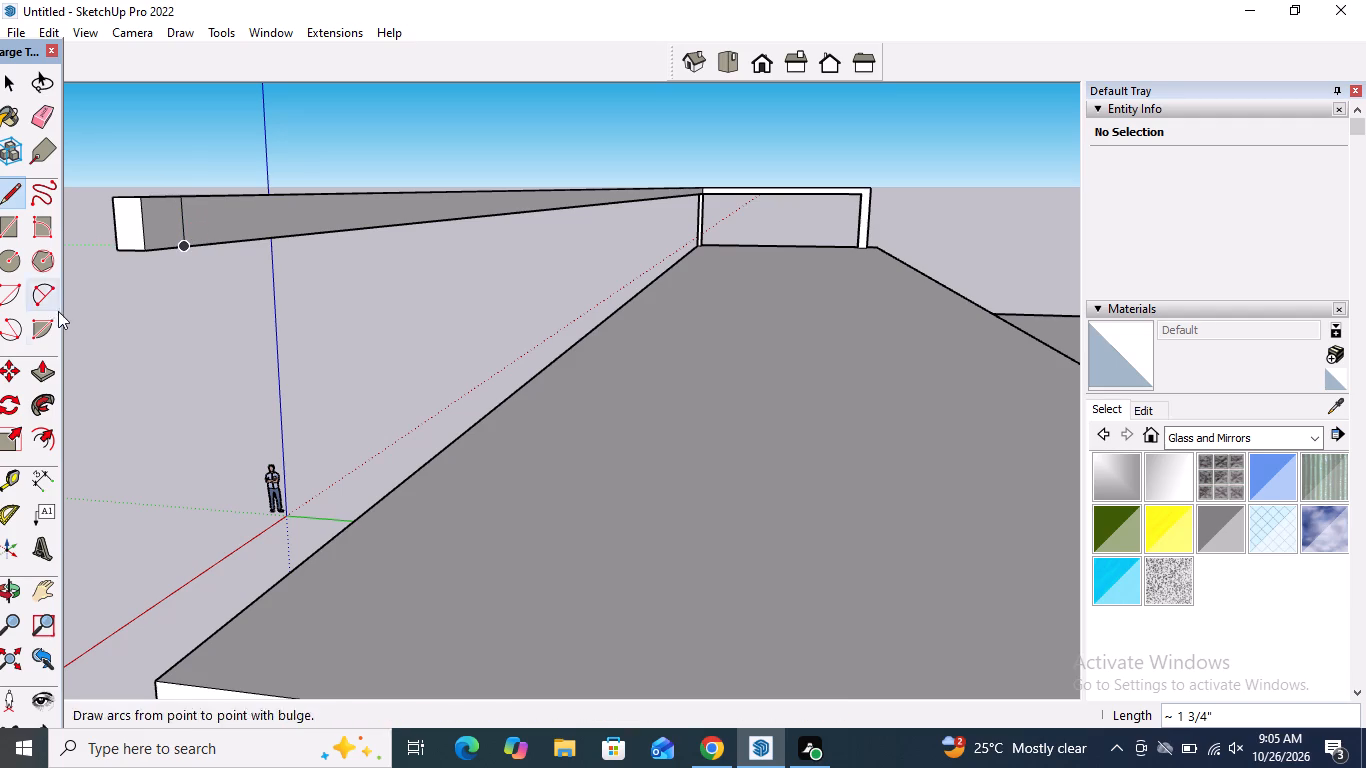
# Pull the small face at the front rail's end back about 4' 5 3/16" as a side rail reaching the upper cap's rear edge.
pyautogui.click(49, 375)
pyautogui.click(167, 214)
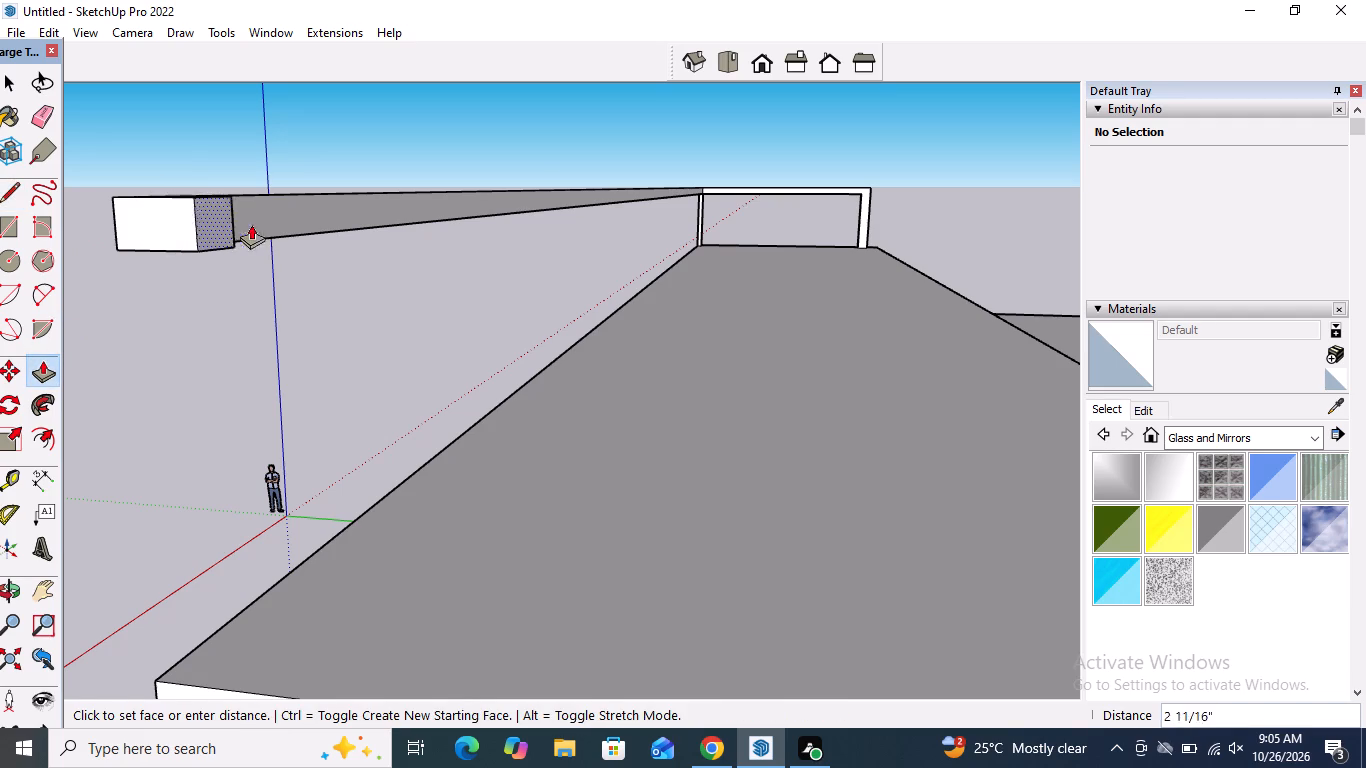
pyautogui.scroll(-11, 255, 224)
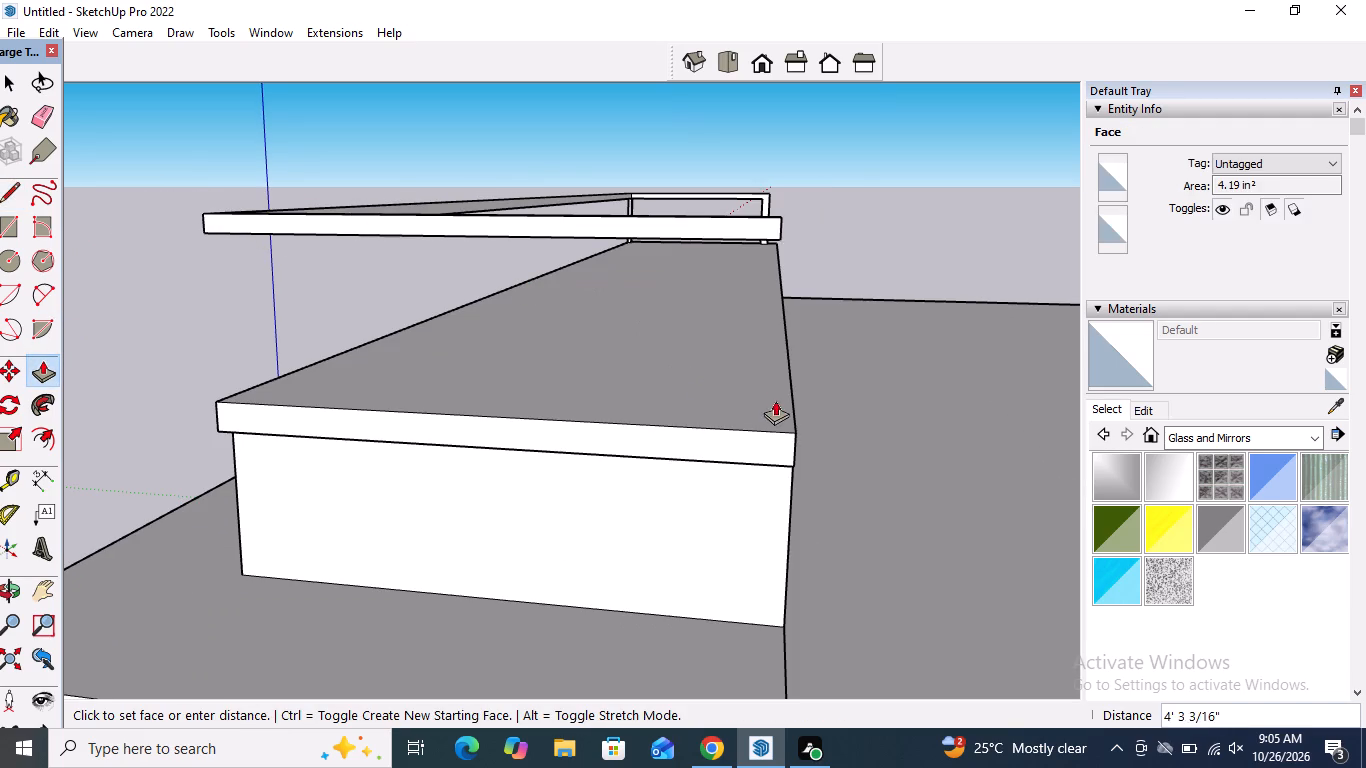
pyautogui.click(797, 425)
# Draw two short lines on the underside of the corner joining the front rail and new side rail, marking off a small square.
pyautogui.moveTo(478, 356); pyautogui.dragTo(492, 348, button='middle')
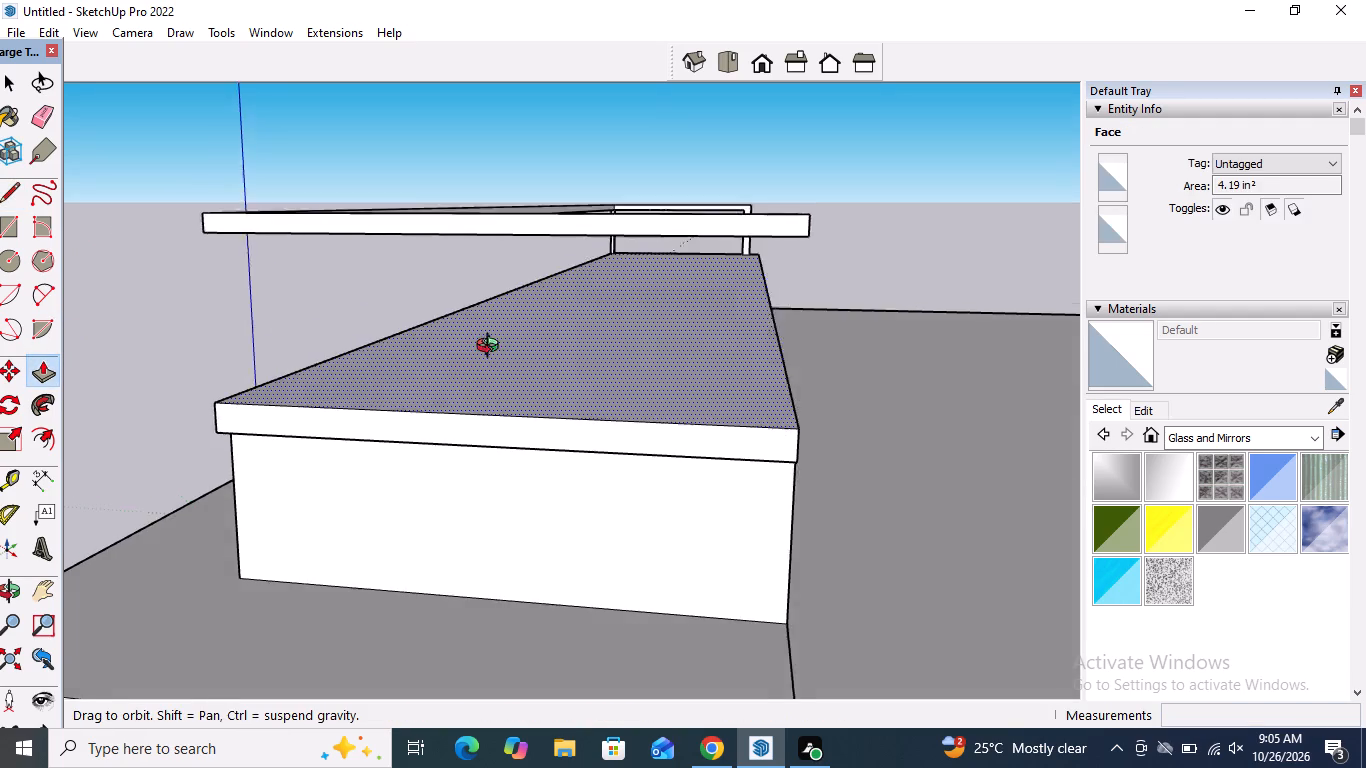
pyautogui.moveTo(492, 348); pyautogui.dragTo(653, 179, button='middle')
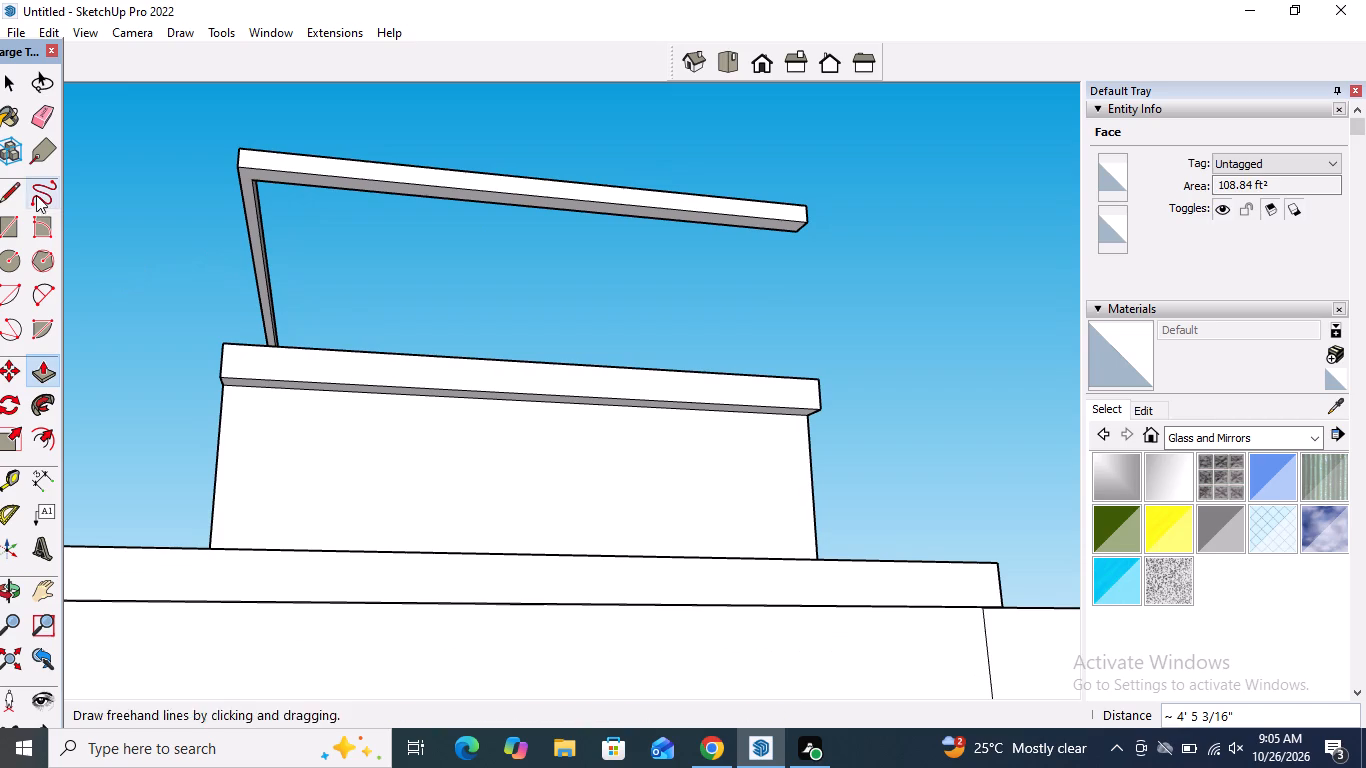
pyautogui.click(18, 193)
pyautogui.scroll(3, 241, 141)
pyautogui.scroll(-3, 242, 156)
pyautogui.scroll(2, 264, 210)
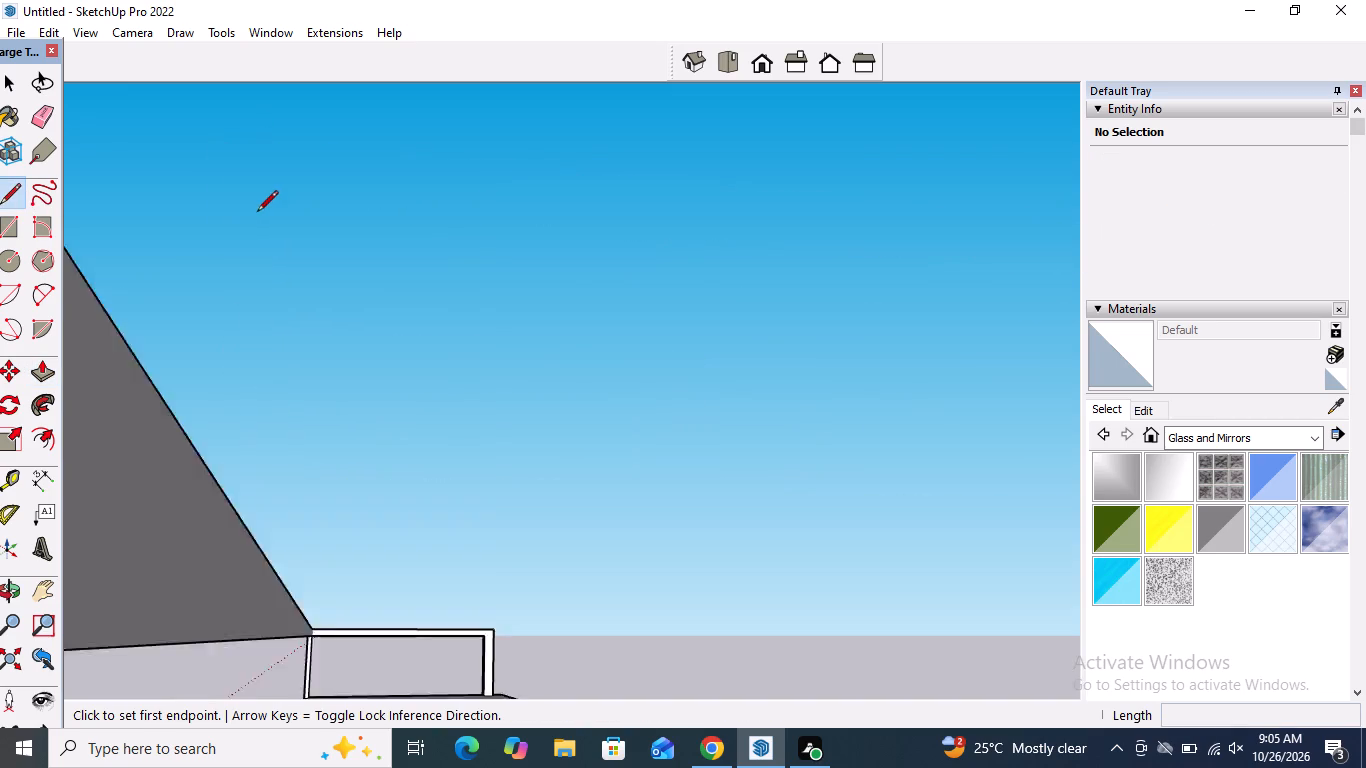
pyautogui.scroll(1, 257, 213)
pyautogui.scroll(-2, 254, 213)
pyautogui.scroll(3, 216, 208)
pyautogui.scroll(-3, 217, 206)
pyautogui.scroll(2, 225, 199)
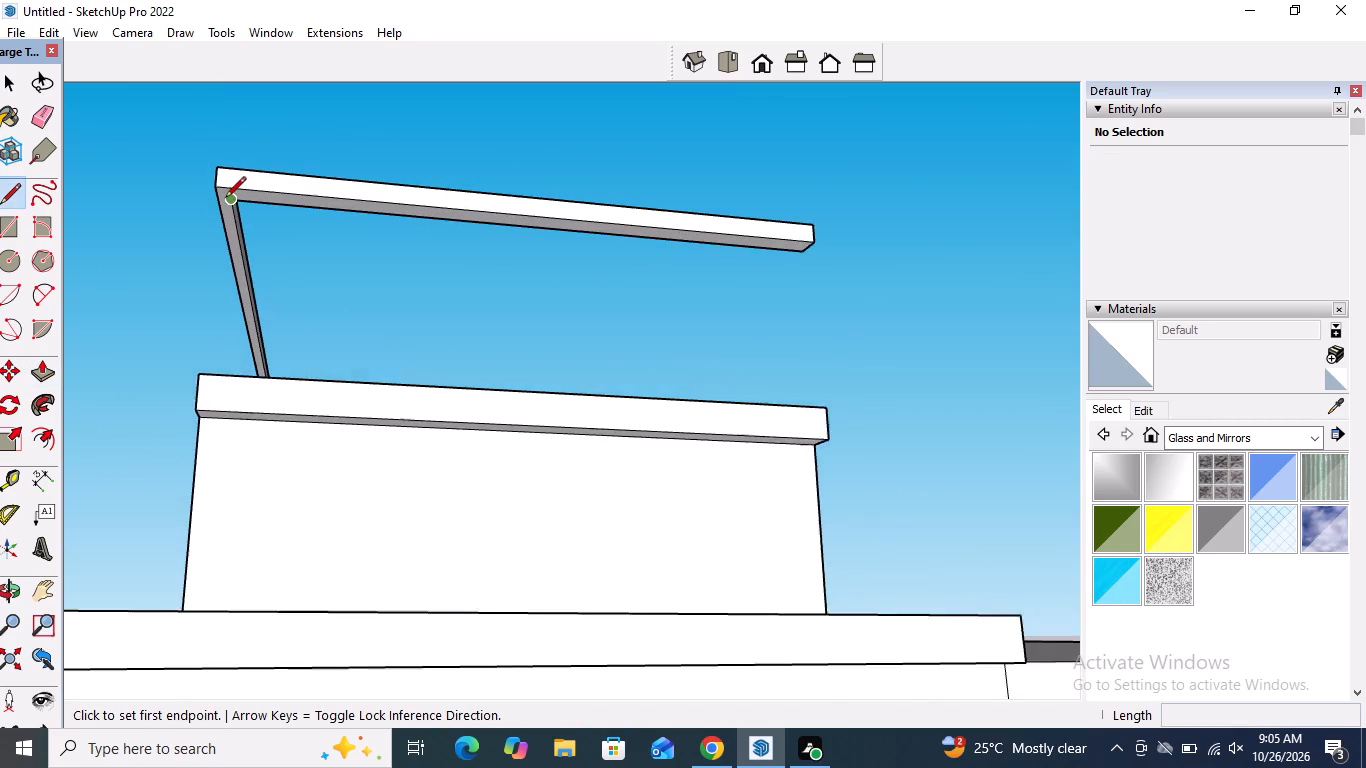
pyautogui.scroll(2, 225, 199)
pyautogui.click(228, 199)
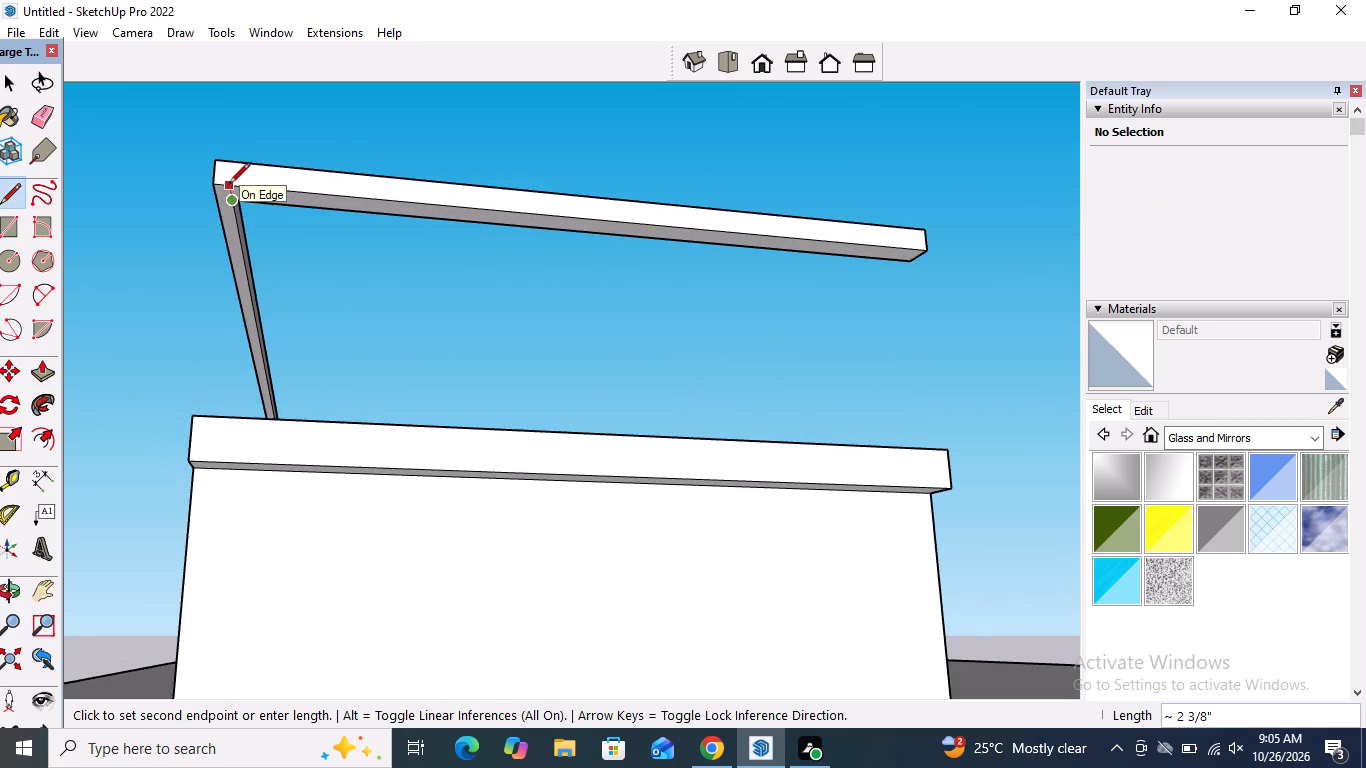
pyautogui.click(229, 185)
pyautogui.scroll(5, 227, 196)
pyautogui.click(232, 203)
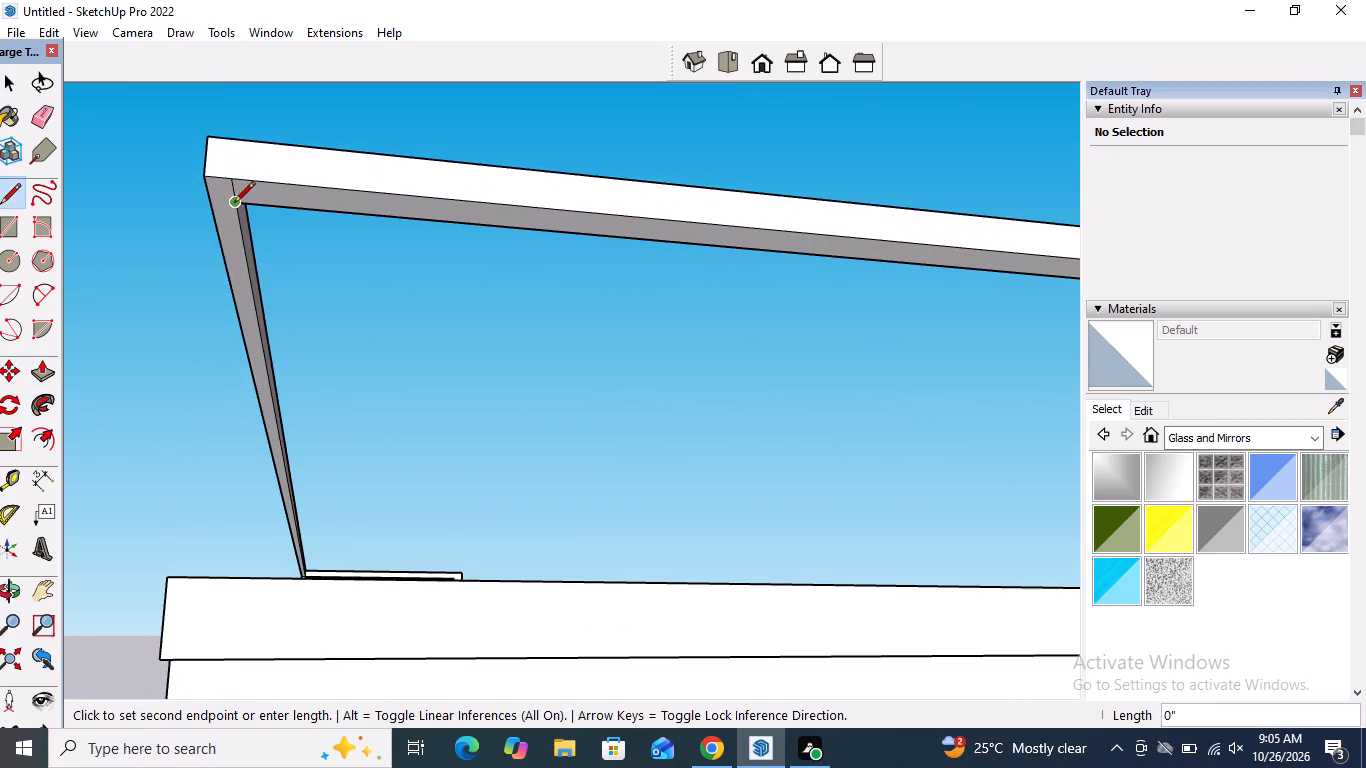
pyautogui.click(209, 202)
# Pull the small square under the rail corner down about 1' 4 1/8" to the upper cap as a corner post.
pyautogui.scroll(-3, 209, 201)
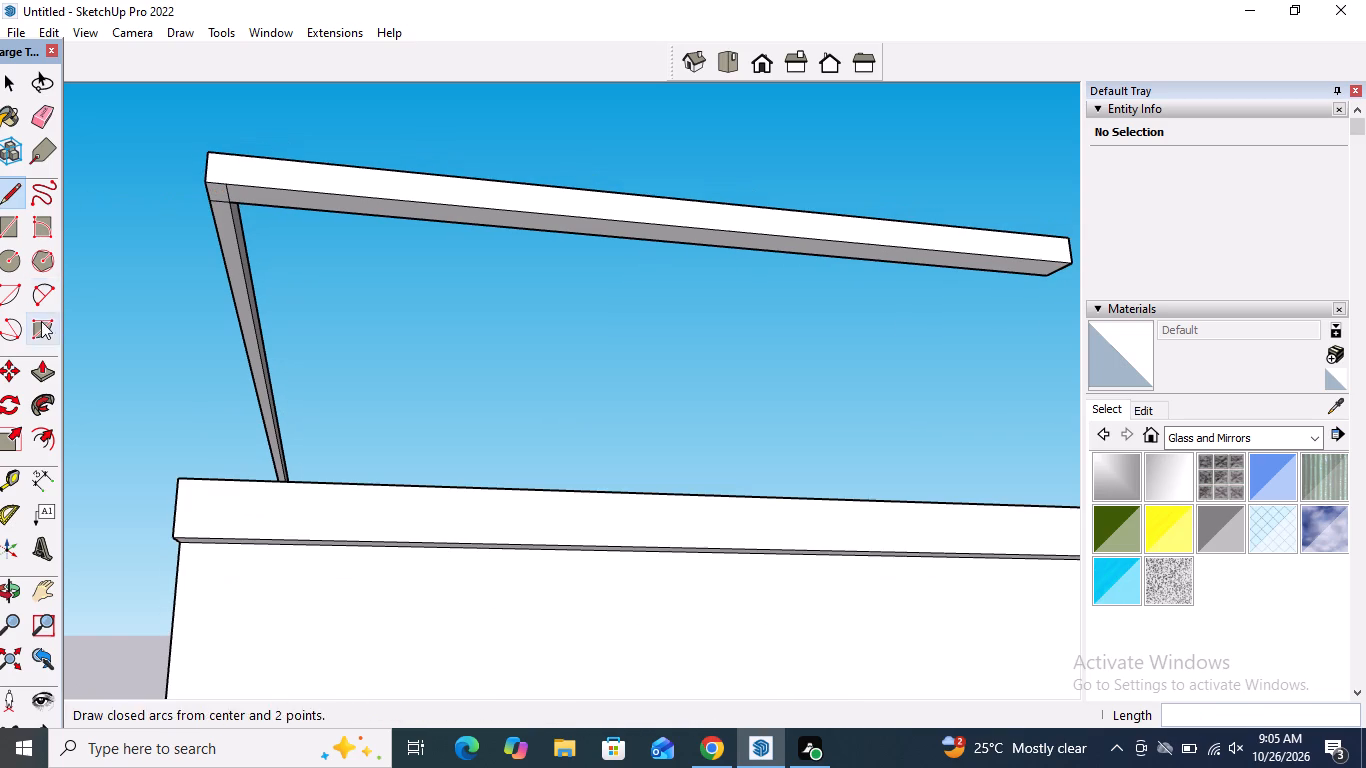
pyautogui.click(44, 362)
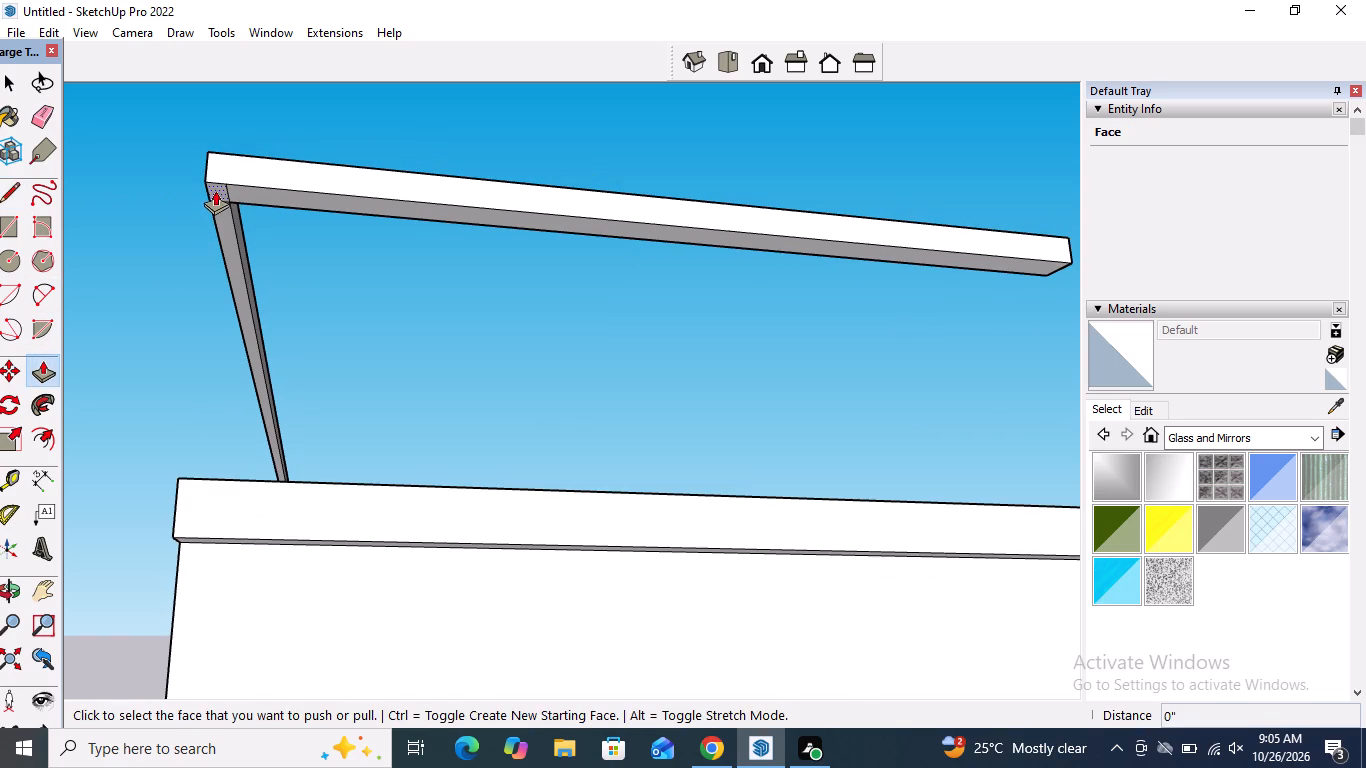
pyautogui.click(215, 190)
pyautogui.moveTo(220, 269); pyautogui.dragTo(252, 375, button='middle')
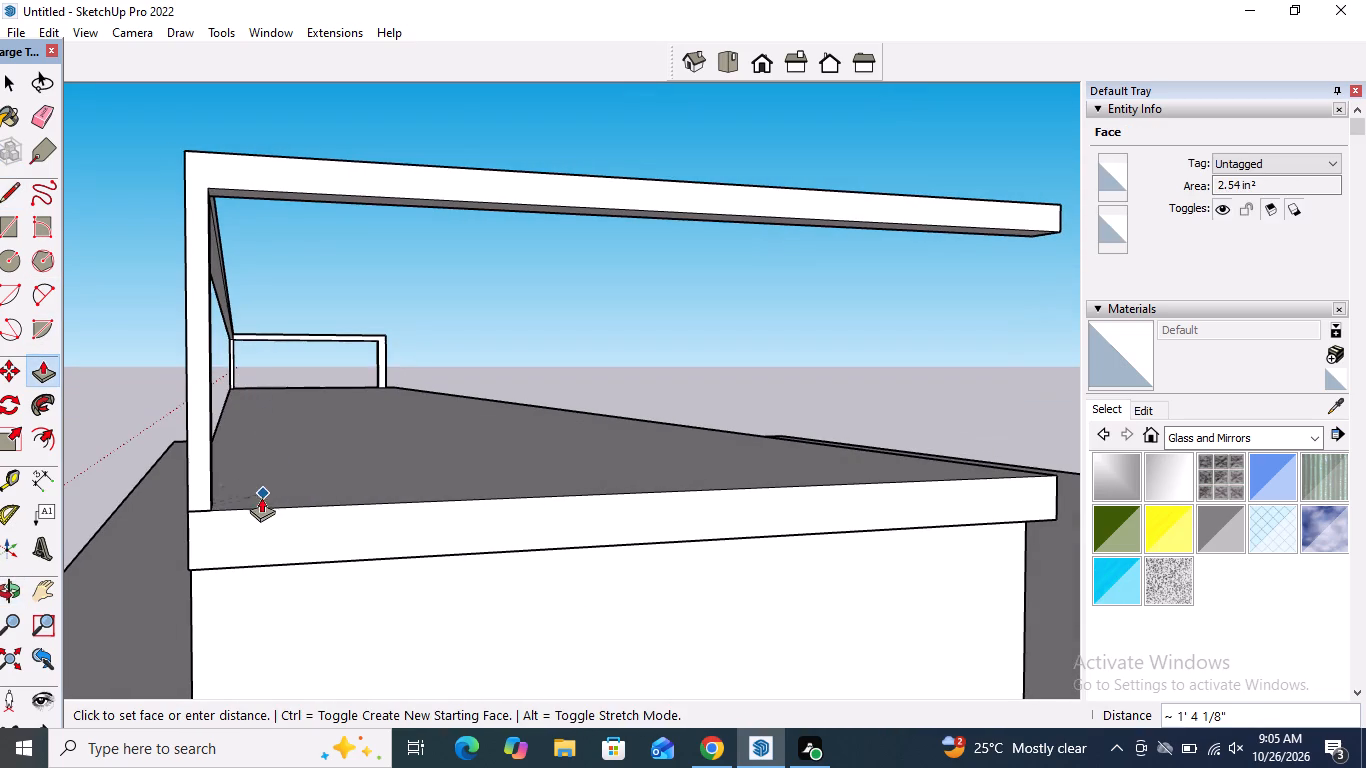
pyautogui.click(256, 506)
# Draw a line about 2 3/8" long across the underside of the new side rail near its rear end.
pyautogui.scroll(-4, 183, 355)
pyautogui.moveTo(550, 366); pyautogui.dragTo(527, 306, button='middle')
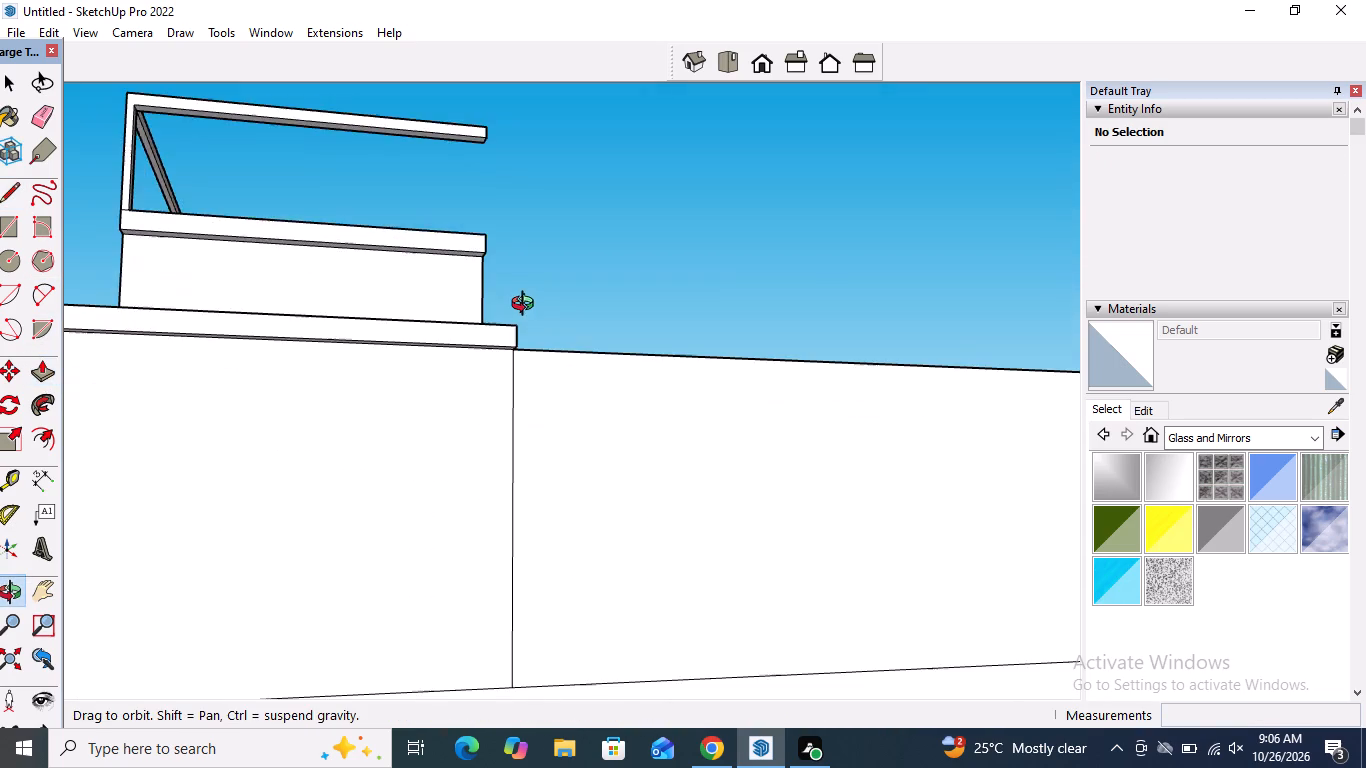
pyautogui.moveTo(527, 306); pyautogui.dragTo(527, 346, button='middle')
pyautogui.scroll(3, 497, 241)
pyautogui.scroll(-2, 495, 240)
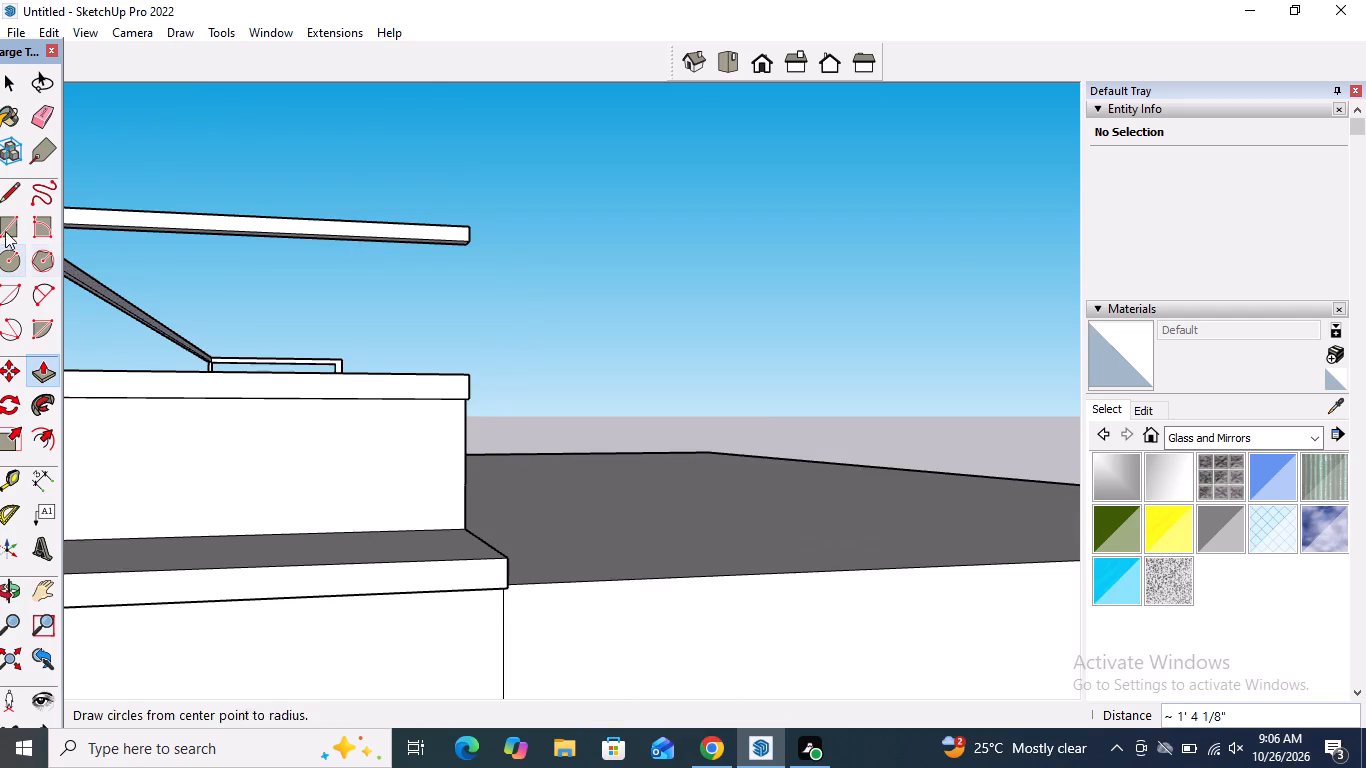
pyautogui.click(7, 194)
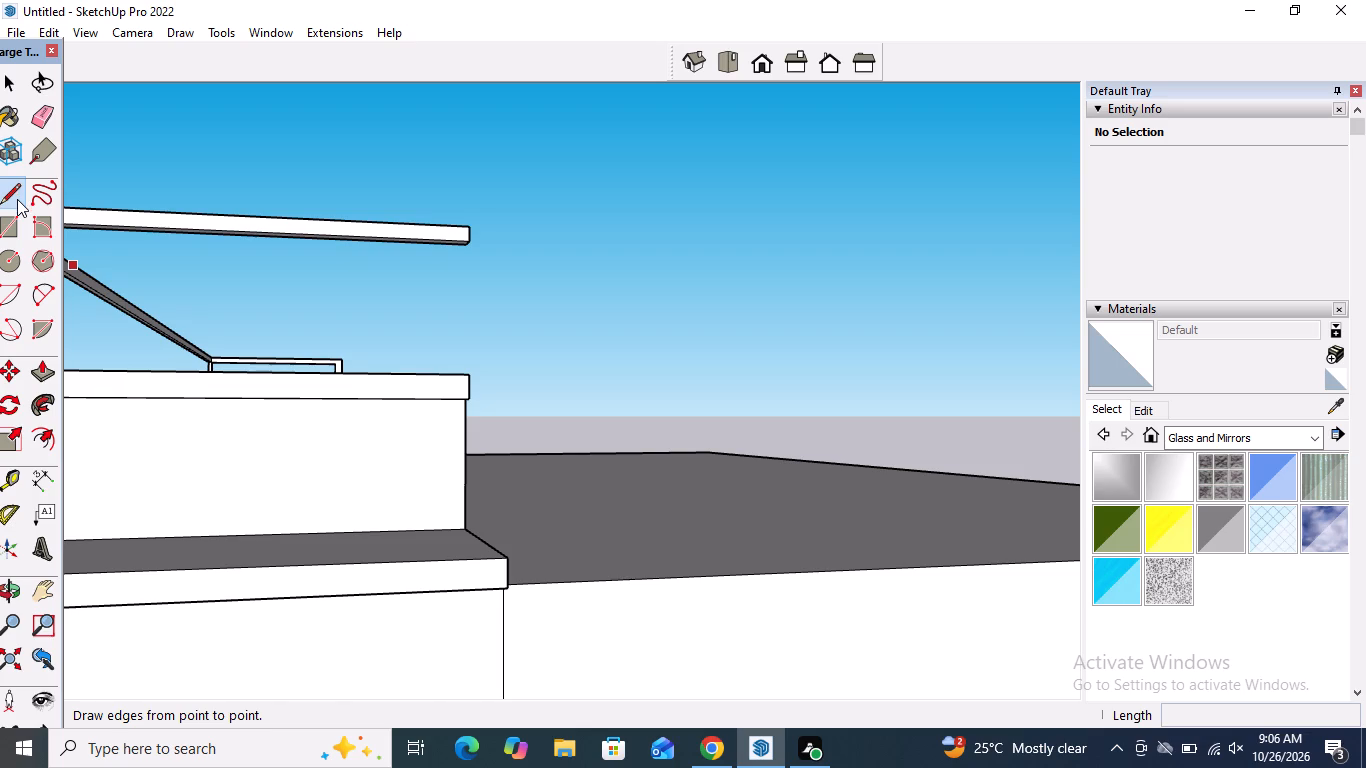
pyautogui.scroll(5, 418, 236)
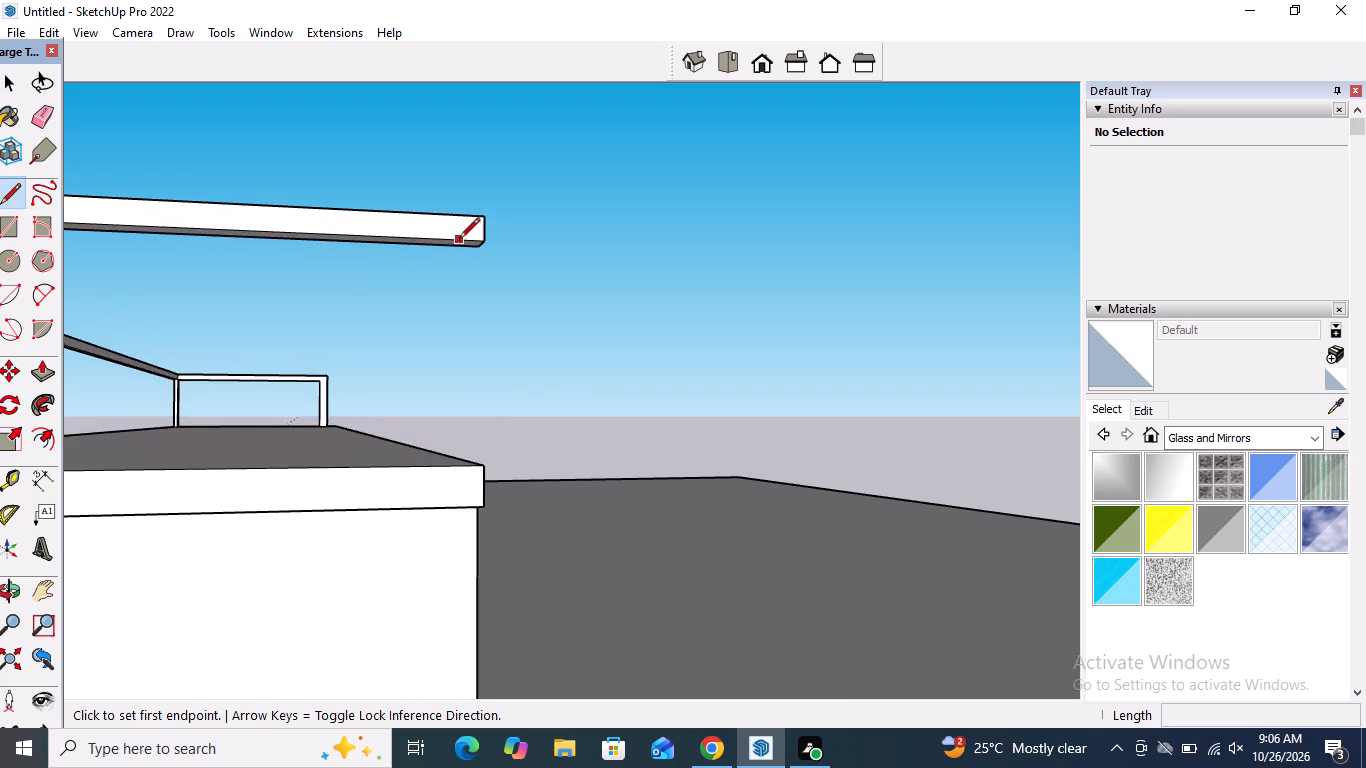
pyautogui.moveTo(459, 240); pyautogui.dragTo(445, 166, button='middle')
pyautogui.scroll(1, 445, 167)
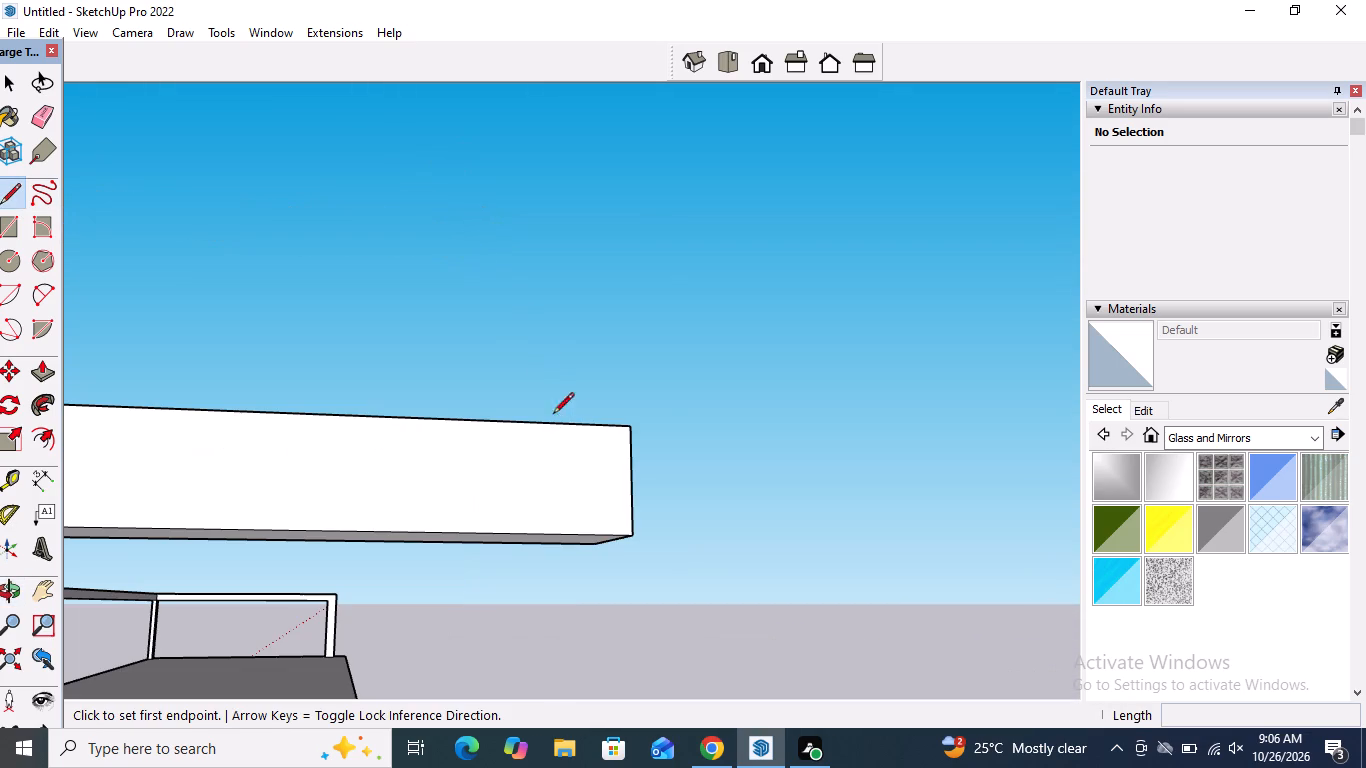
pyautogui.click(531, 537)
pyautogui.moveTo(478, 467); pyautogui.dragTo(504, 384, button='middle')
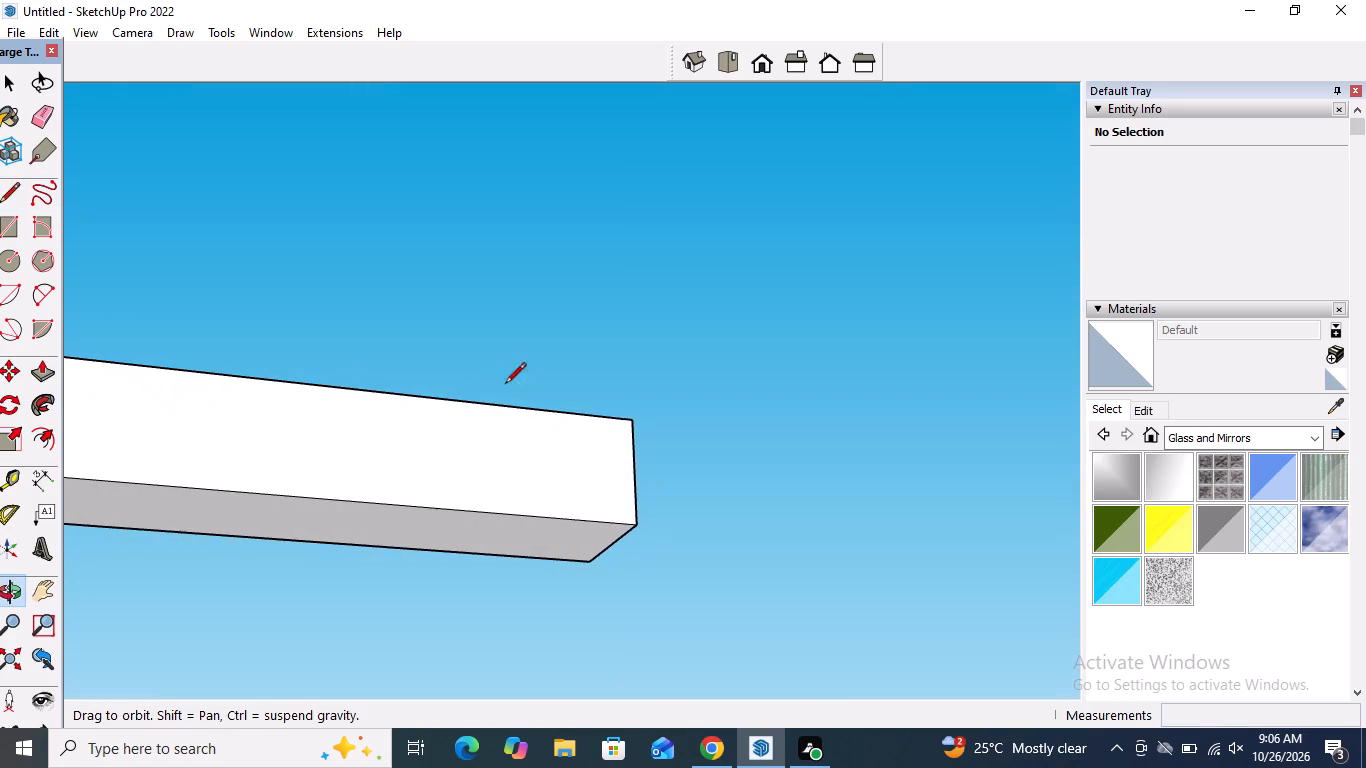
pyautogui.click(502, 551)
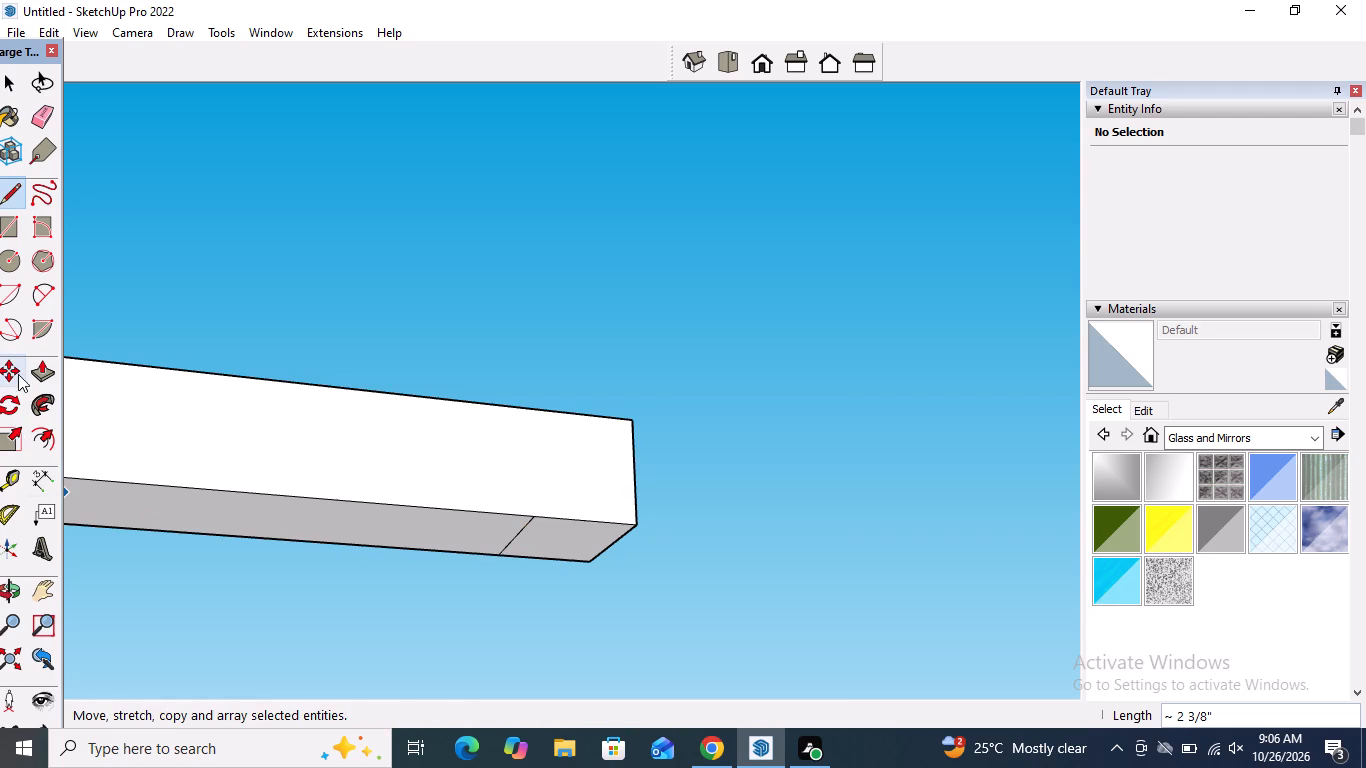
# Pull the small face under the side rail's rear end down about 1' 4 1/8" to the upper cap as a rear post.
pyautogui.click(26, 373)
pyautogui.click(575, 533)
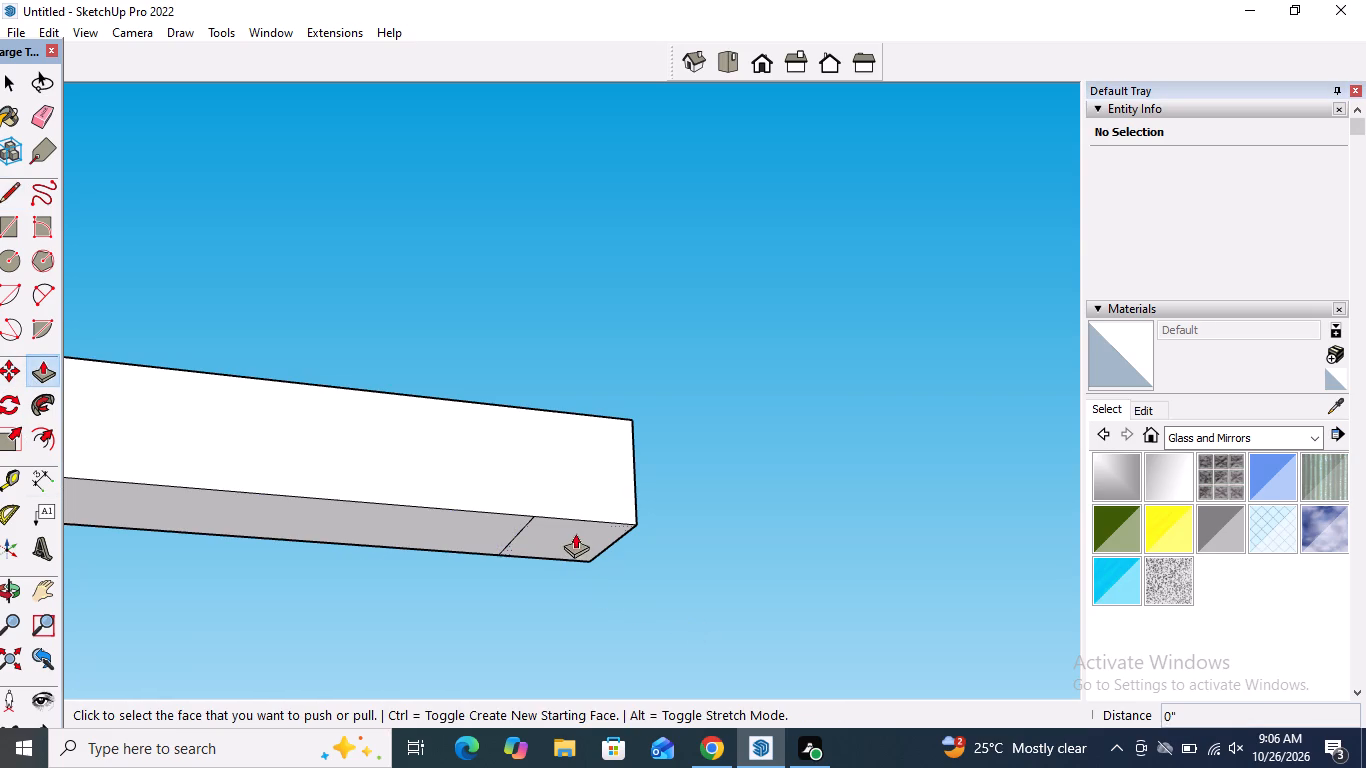
pyautogui.scroll(-12, 569, 475)
pyautogui.moveTo(577, 483); pyautogui.dragTo(584, 526, button='middle')
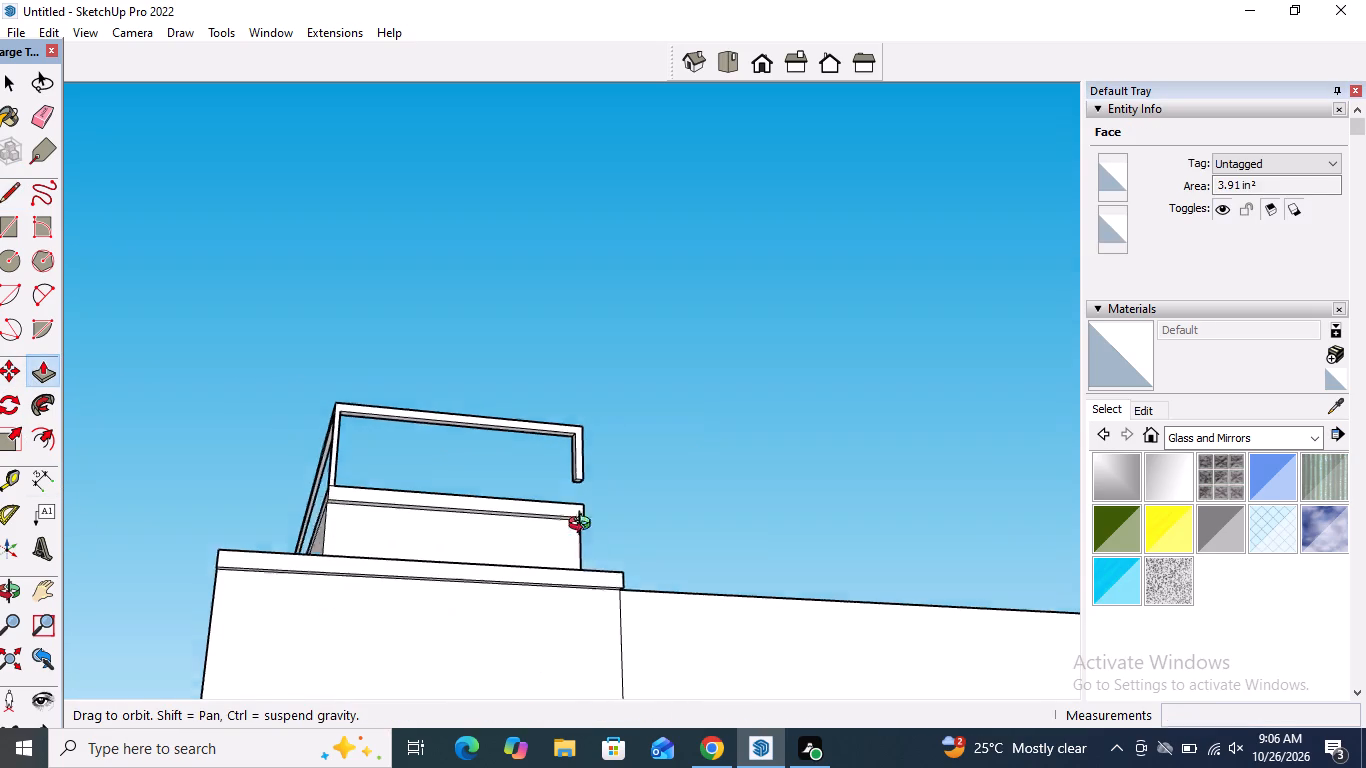
pyautogui.moveTo(584, 526); pyautogui.dragTo(594, 730, button='middle')
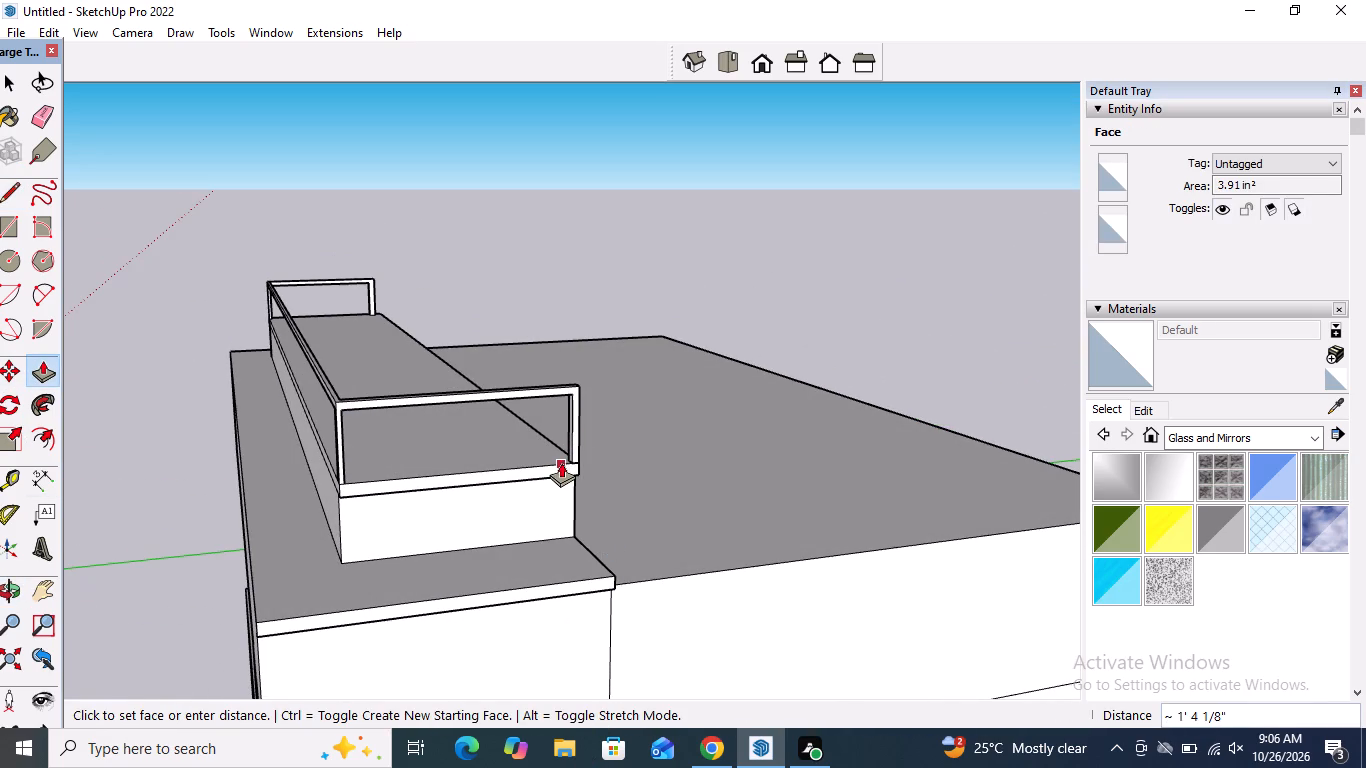
pyautogui.click(561, 461)
pyautogui.moveTo(453, 426); pyautogui.dragTo(881, 400, button='middle')
pyautogui.scroll(-5, 607, 416)
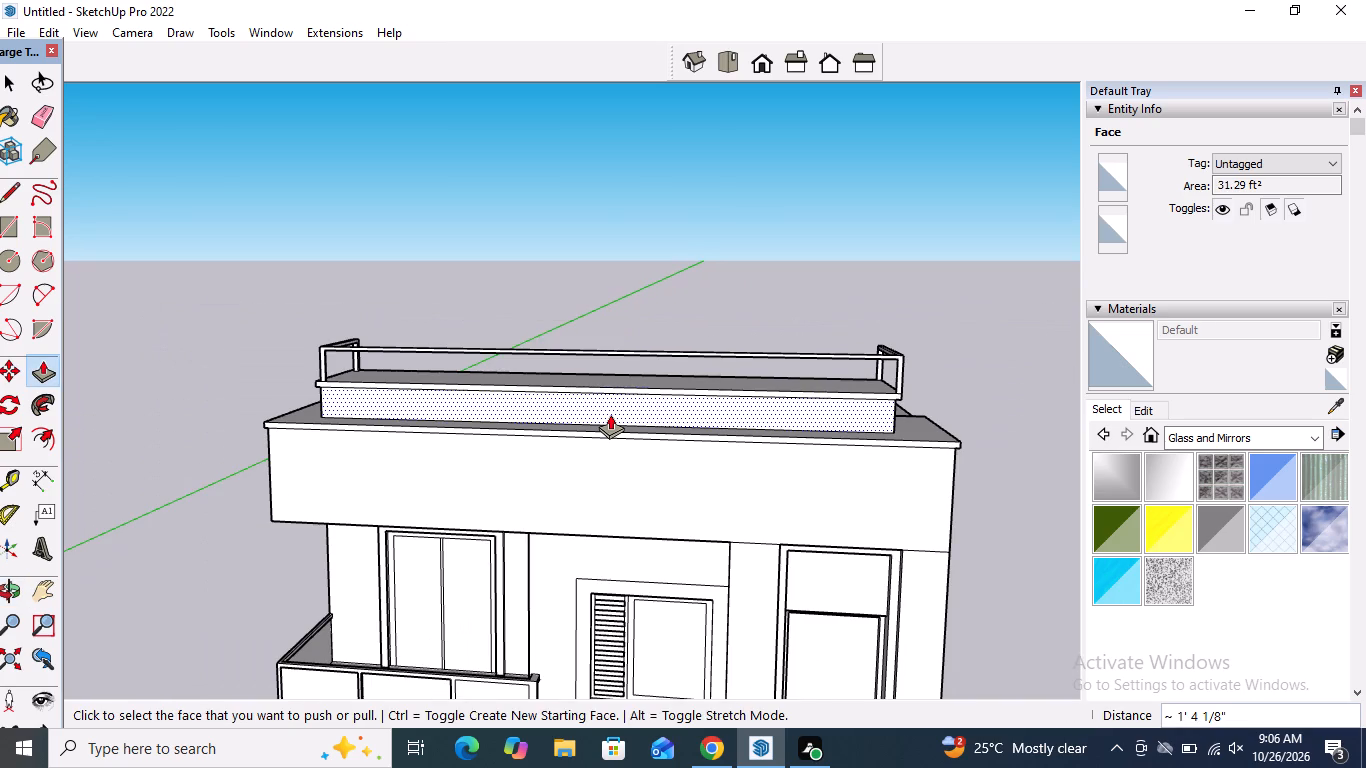
pyautogui.press('space')
pyautogui.moveTo(614, 378); pyautogui.dragTo(610, 358, button='middle')
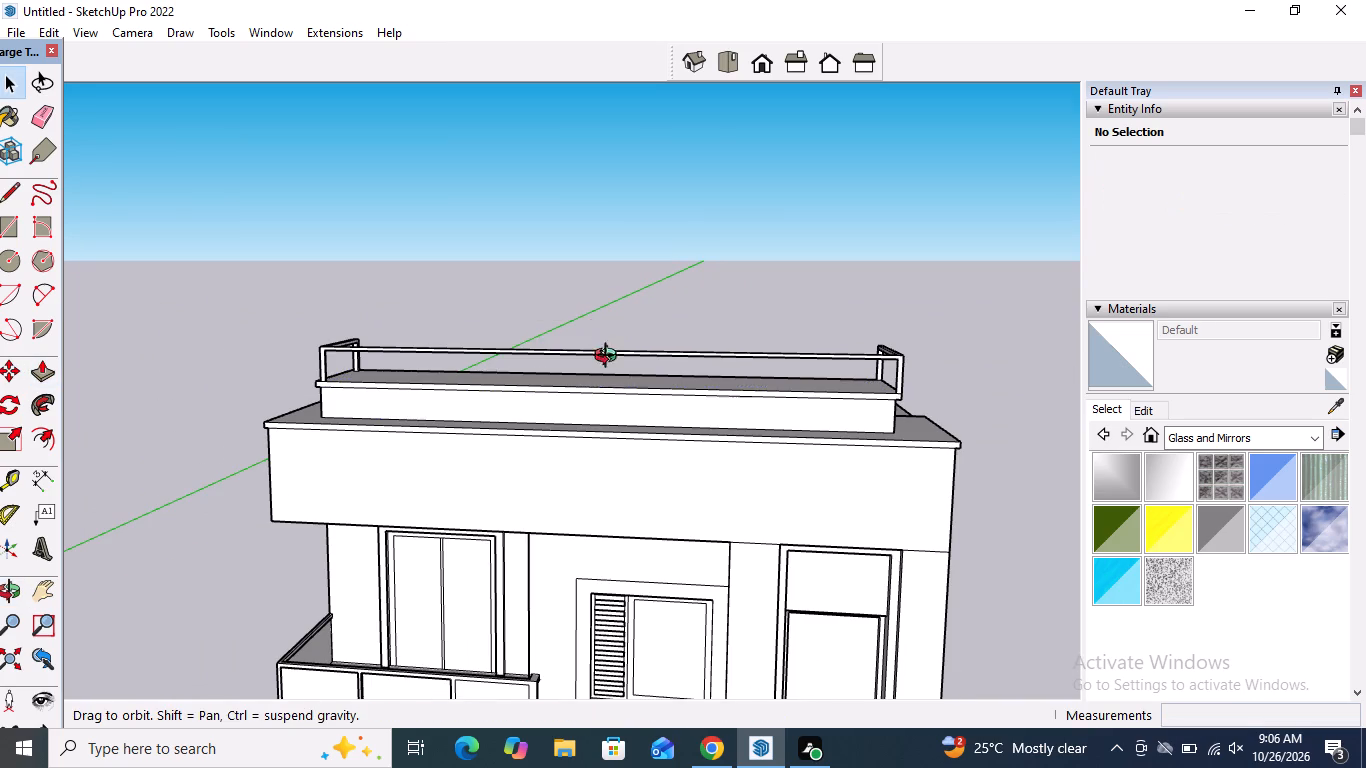
# Draw a small rectangle about 1 1/16" square on the underside of the front roof rail, near its left end.
pyautogui.moveTo(610, 358); pyautogui.dragTo(695, 52, button='middle')
pyautogui.scroll(1, 796, 257)
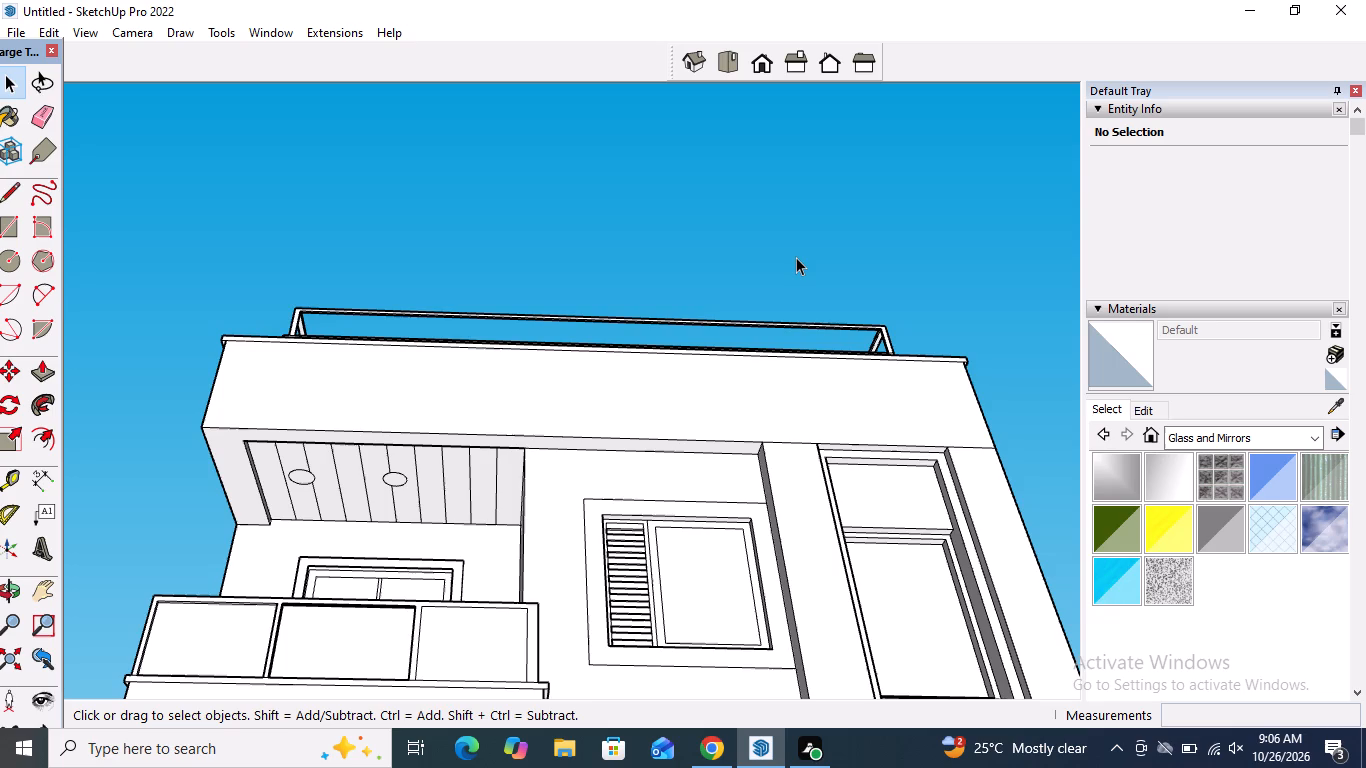
pyautogui.scroll(1, 795, 257)
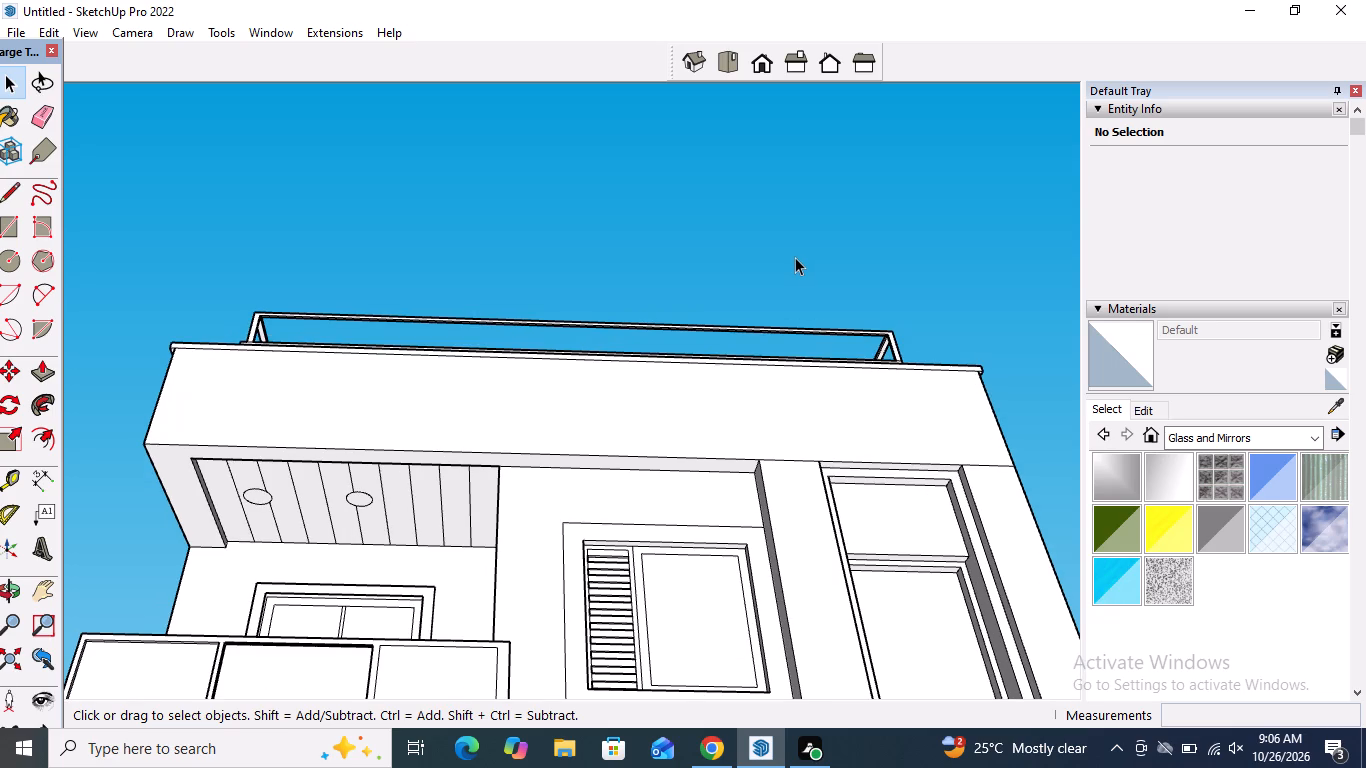
pyautogui.click(11, 224)
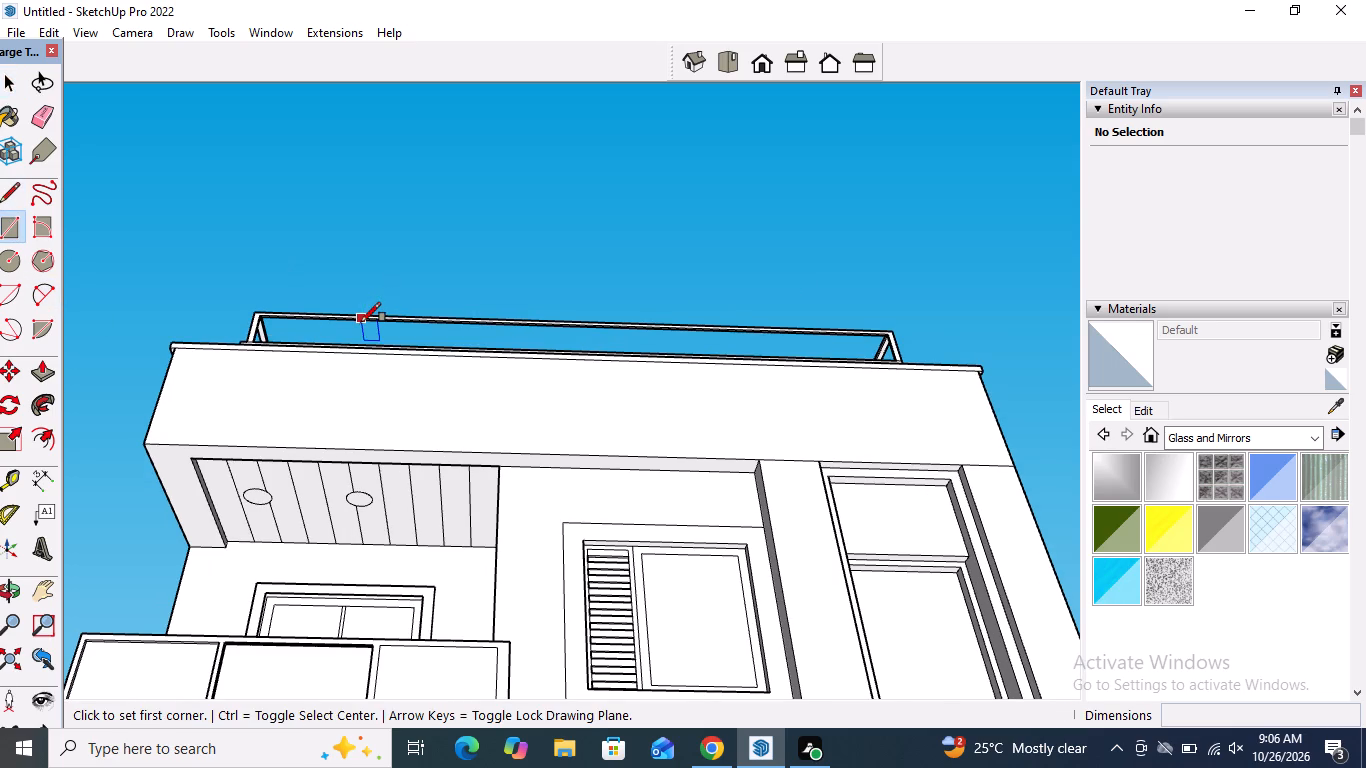
pyautogui.scroll(5, 361, 322)
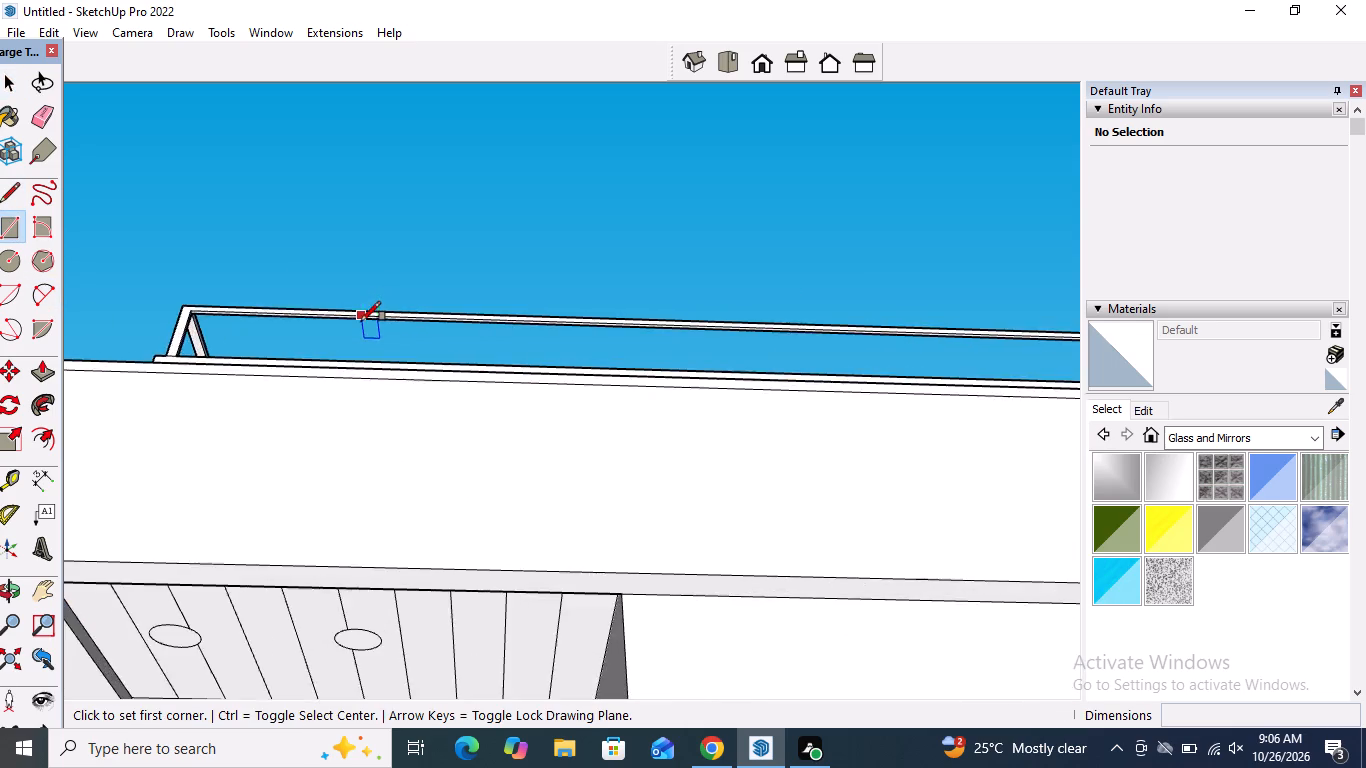
pyautogui.scroll(12, 361, 321)
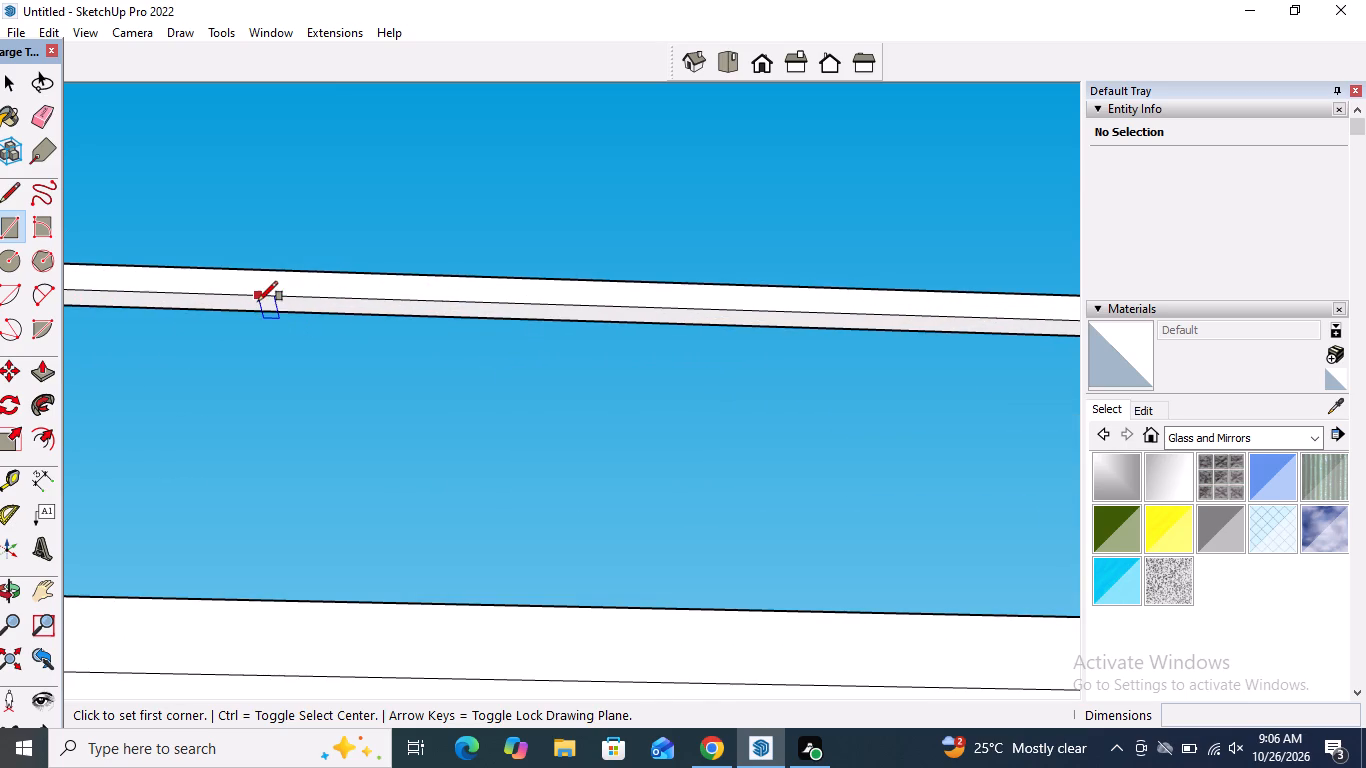
pyautogui.click(258, 295)
pyautogui.scroll(4, 258, 293)
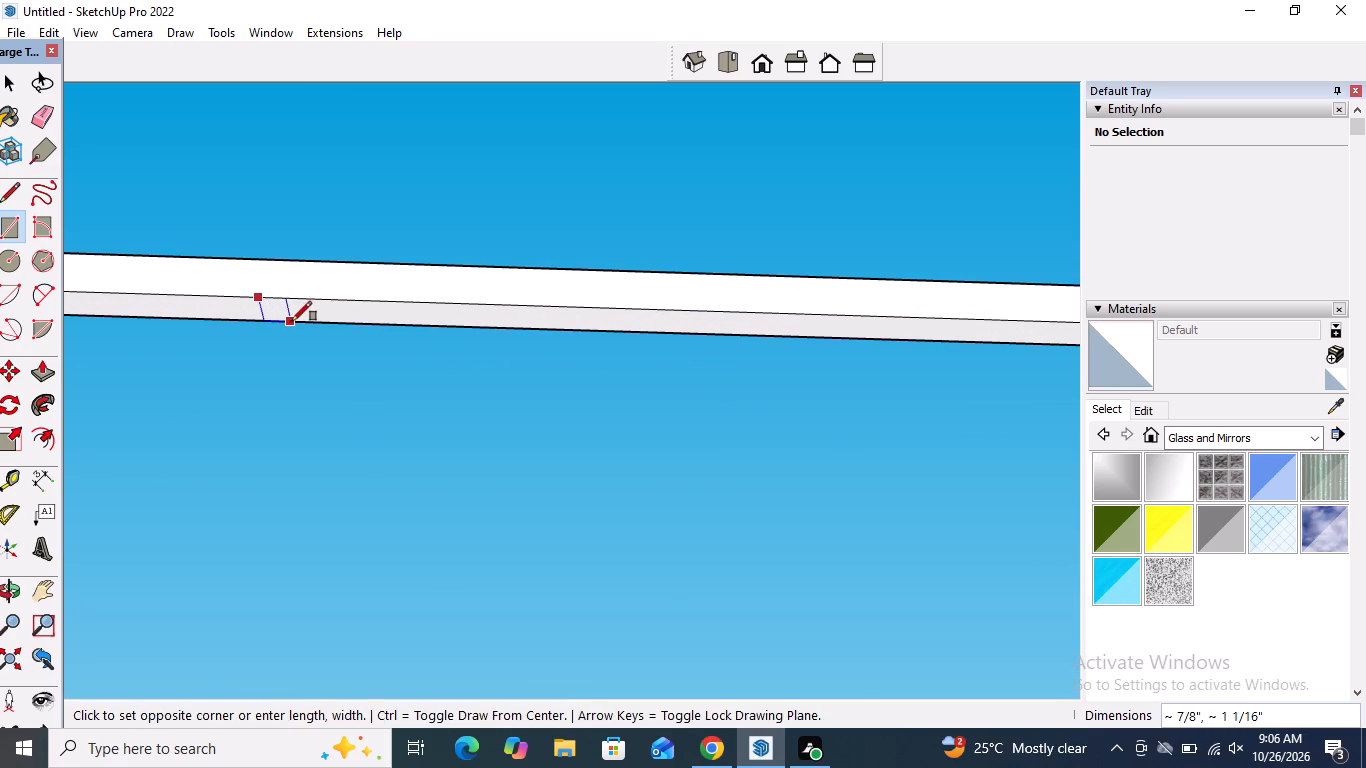
pyautogui.click(293, 320)
# Copy the small square about 18' 1 3/4" along the front rail's underside and divide that distance into 5 equal spacings.
pyautogui.press('space')
pyautogui.doubleClick(269, 315)
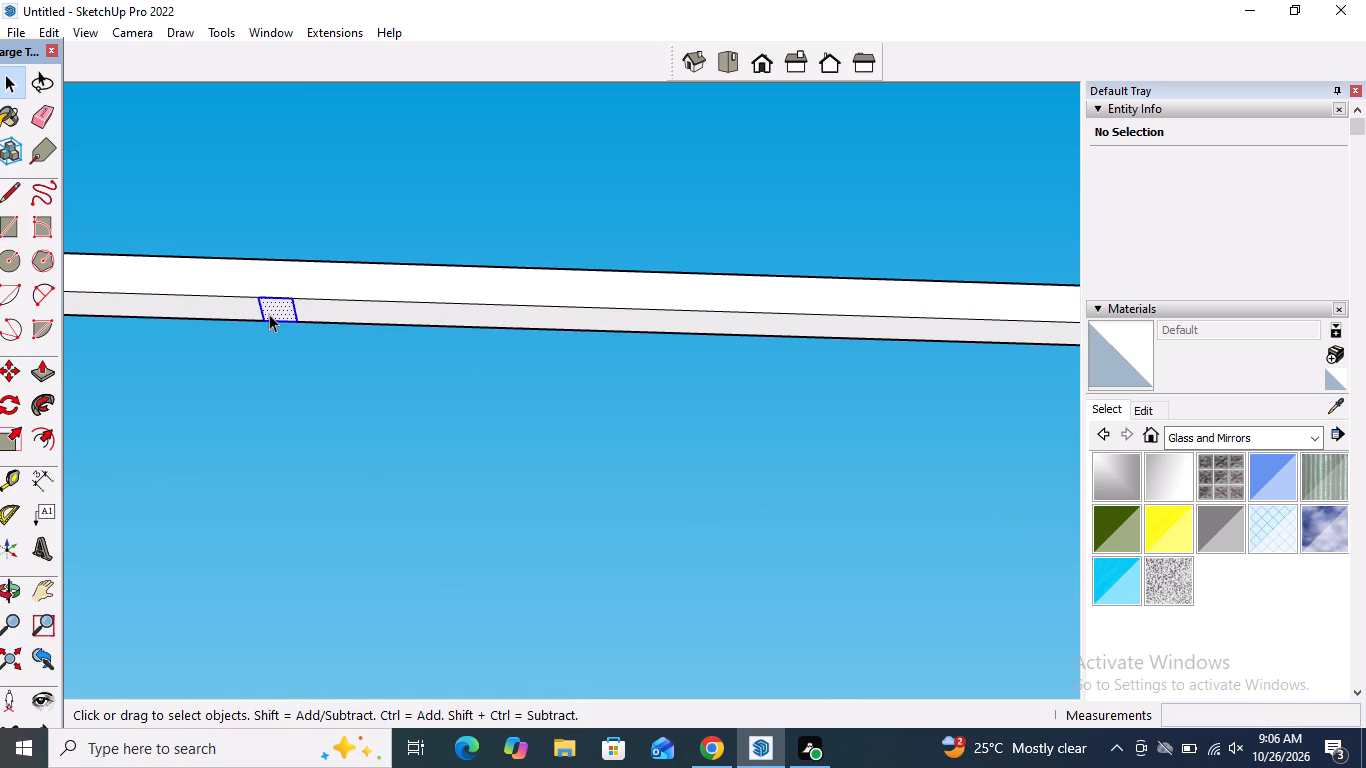
pyautogui.moveTo(9, 374); pyautogui.dragTo(29, 377)
pyautogui.click(10, 374)
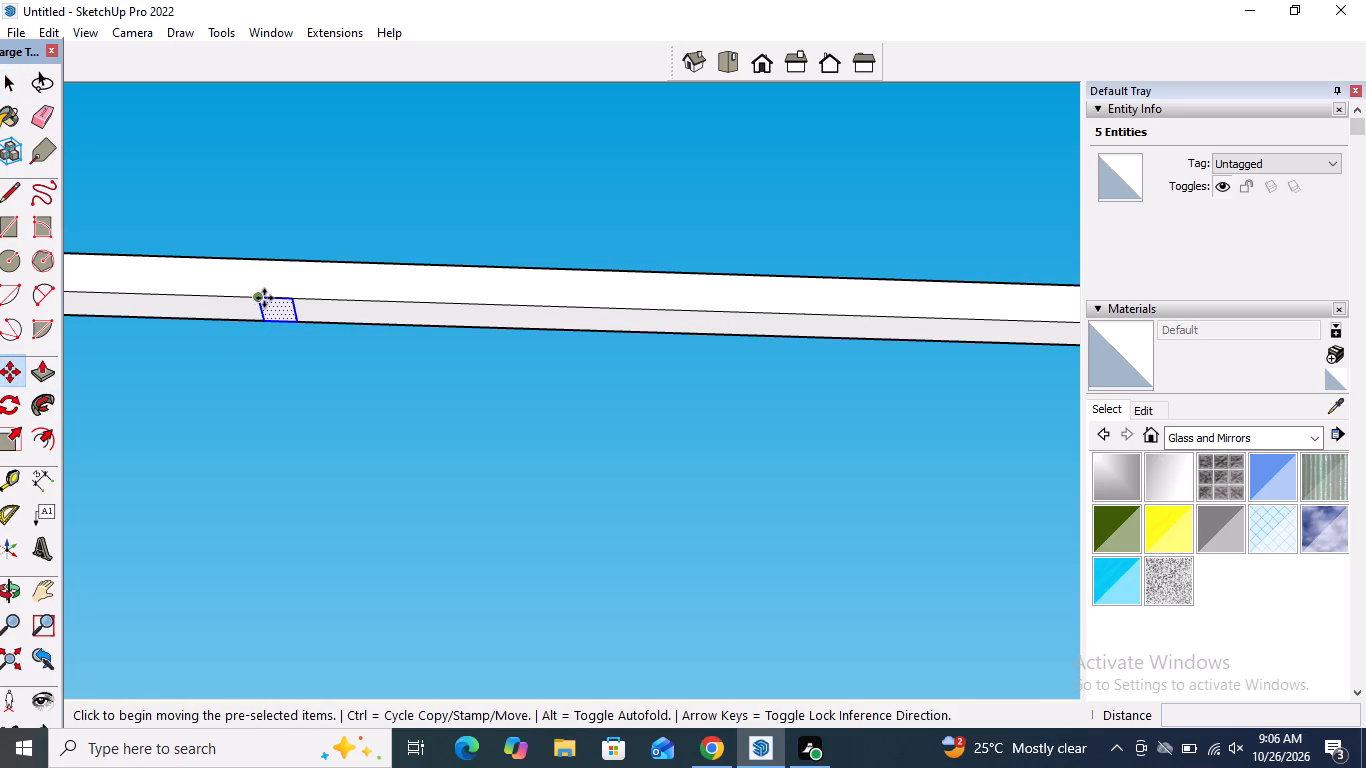
pyautogui.click(256, 299)
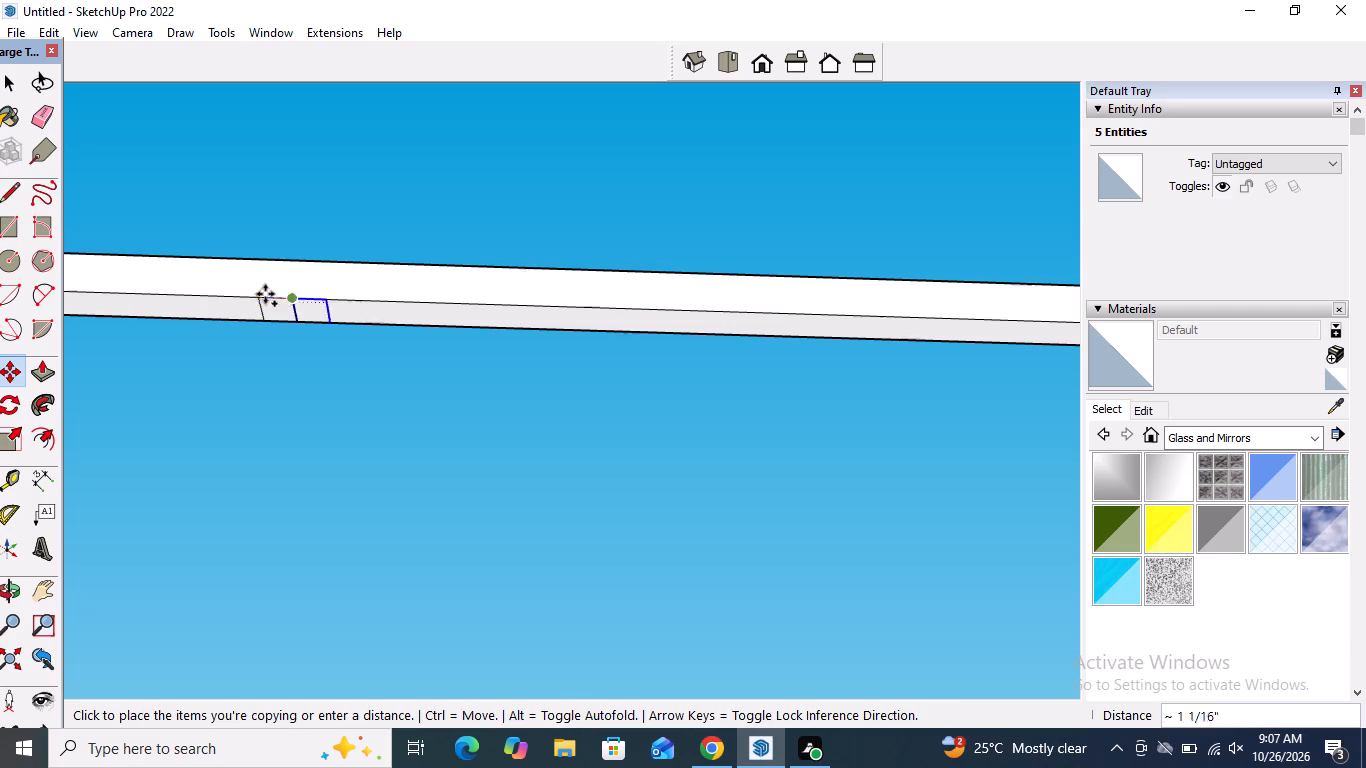
pyautogui.scroll(-16, 265, 294)
pyautogui.scroll(-5, 294, 296)
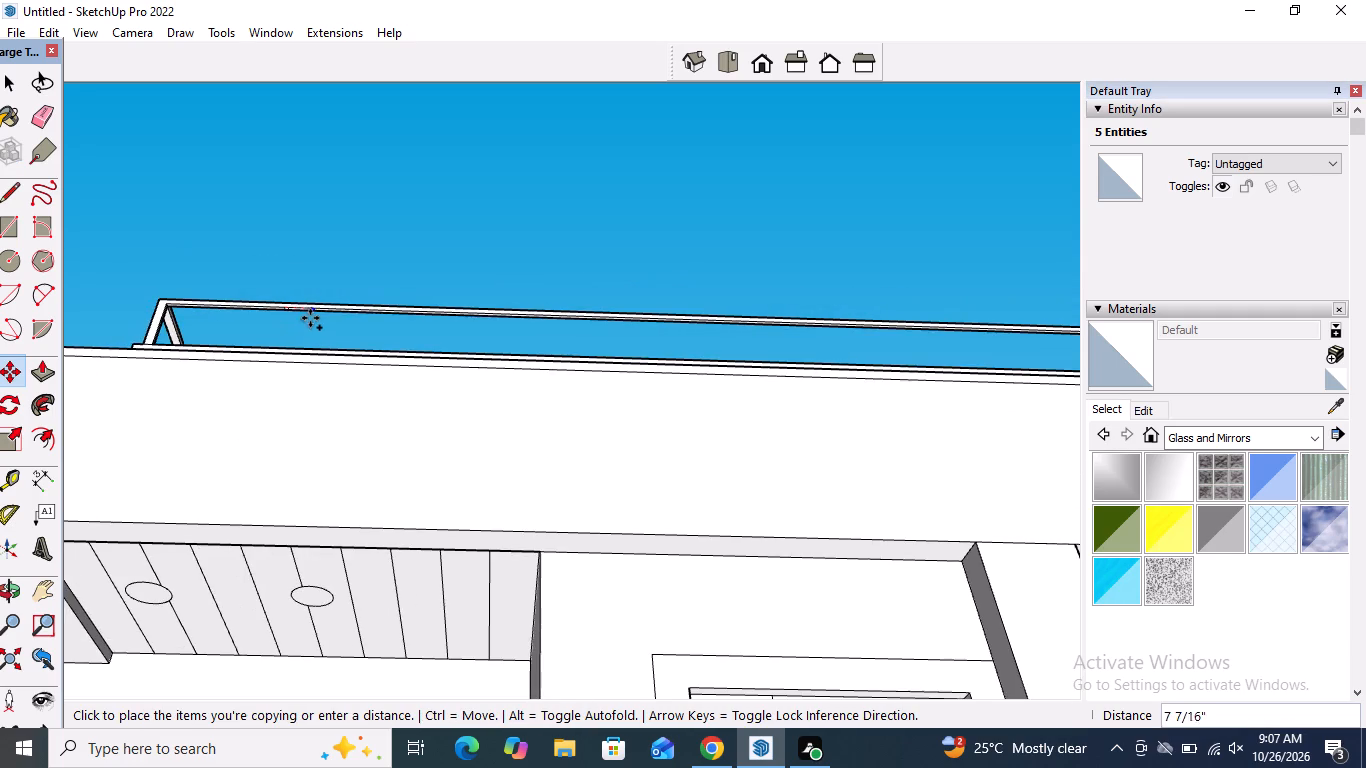
pyautogui.scroll(-4, 399, 302)
pyautogui.scroll(7, 829, 320)
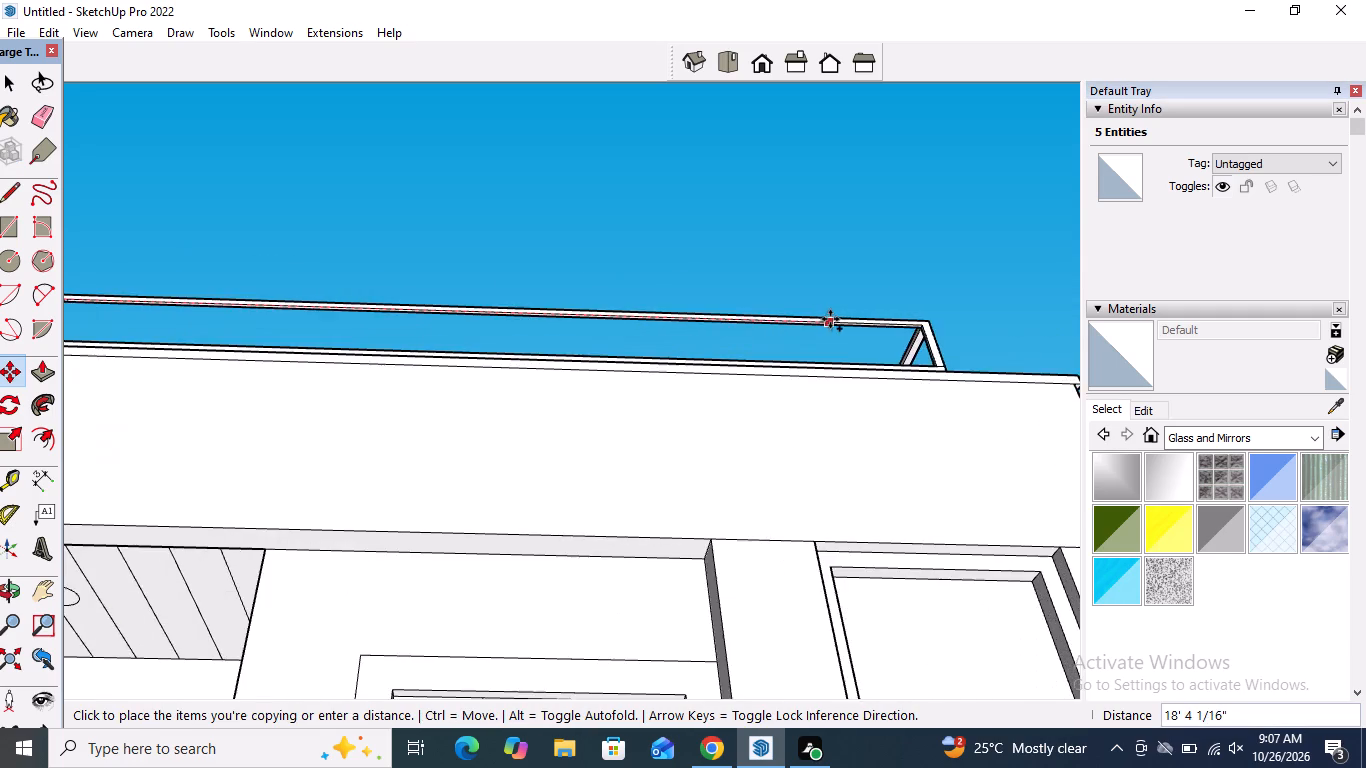
pyautogui.scroll(11, 830, 319)
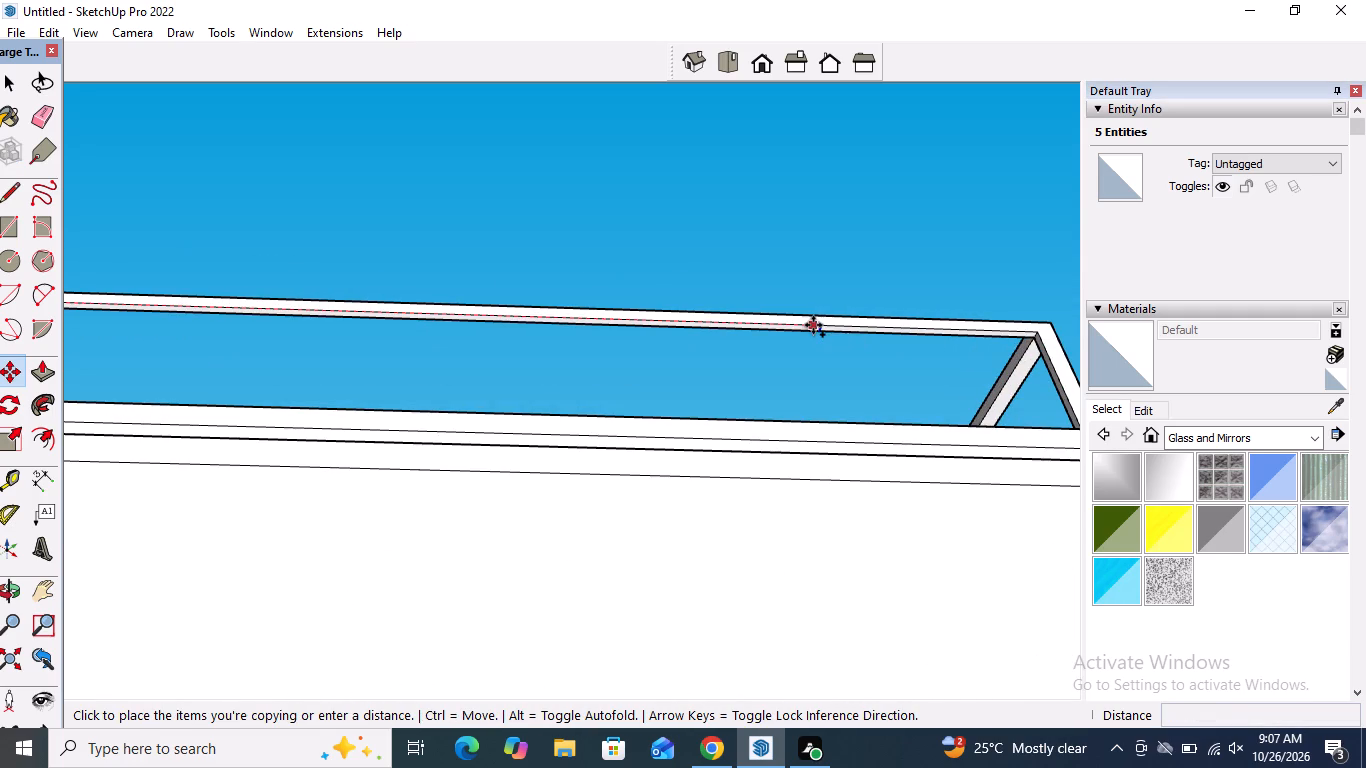
pyautogui.scroll(9, 813, 325)
pyautogui.click(813, 326)
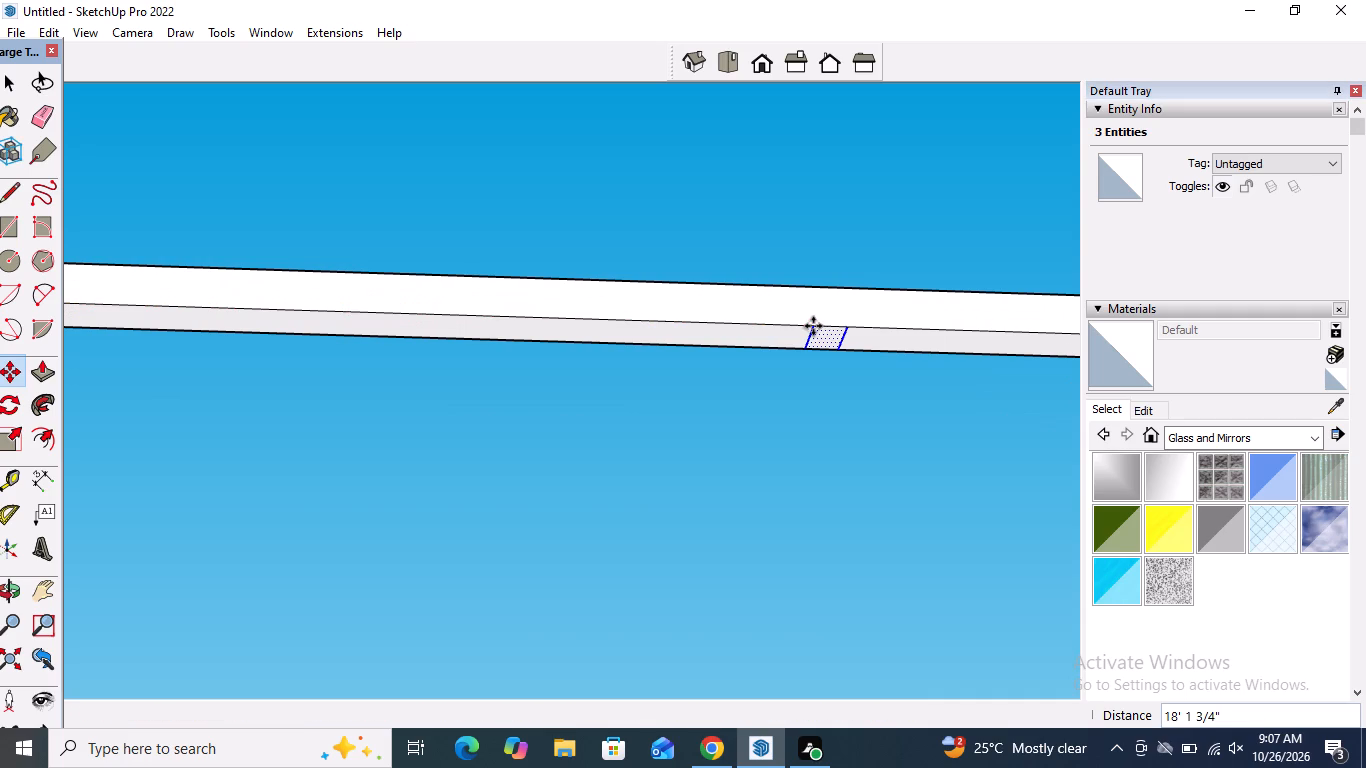
pyautogui.hotkey('shift', '/')
pyautogui.press('5')
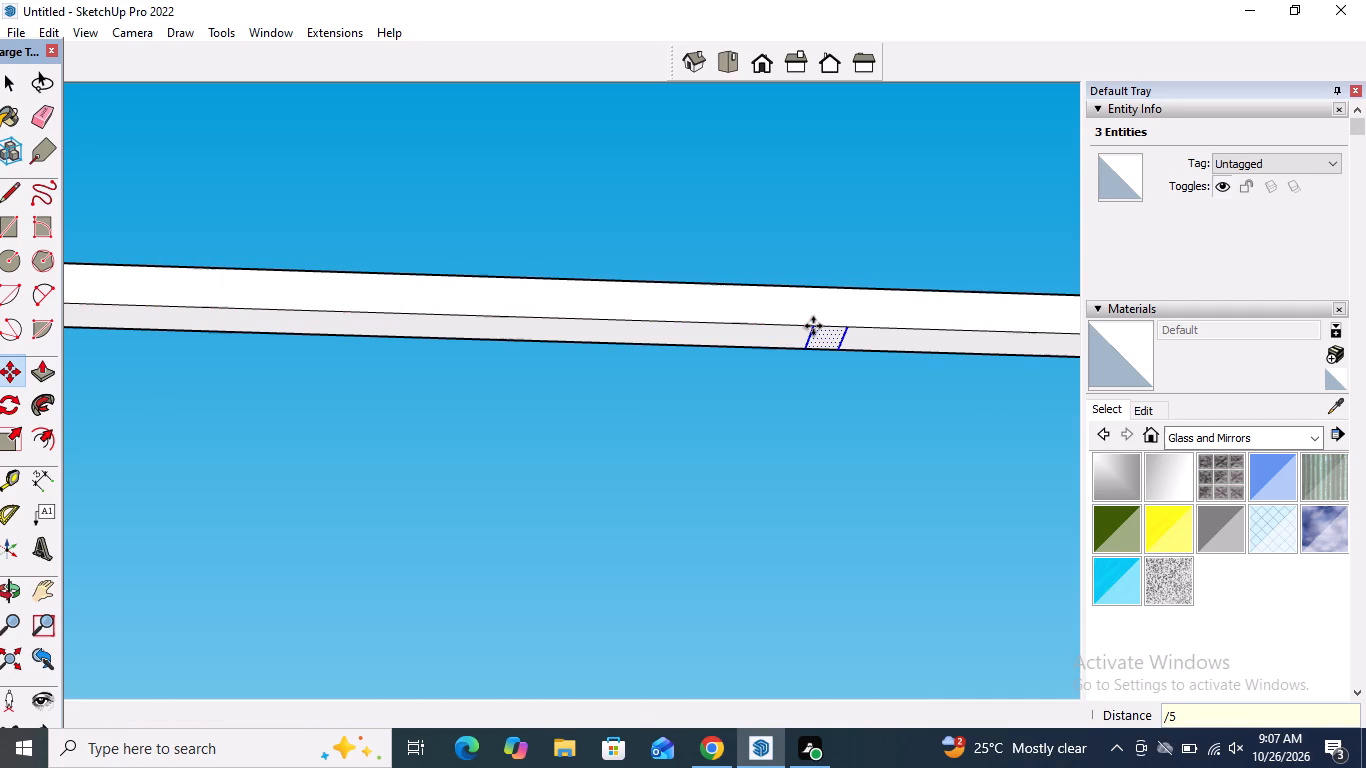
pyautogui.press('Return')
pyautogui.press('space')
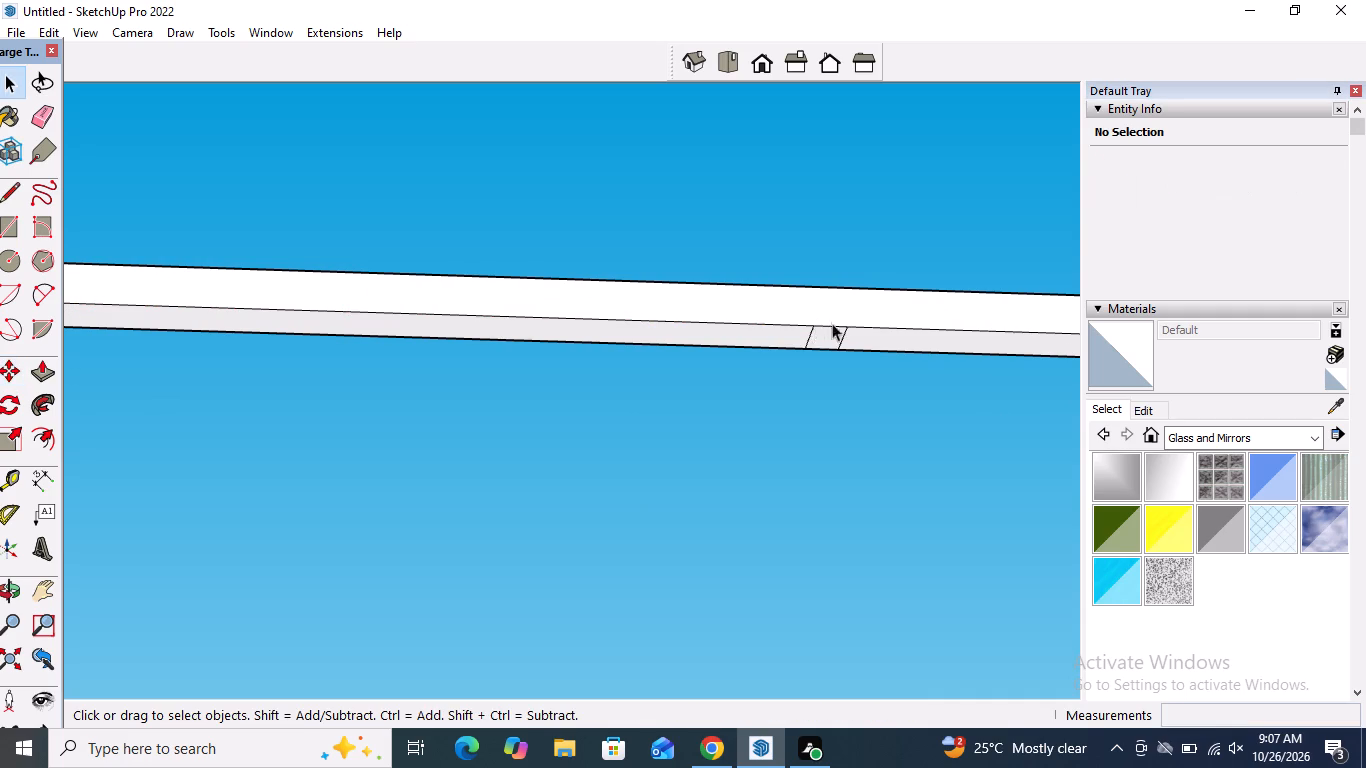
# Pull the leftmost small square under the front rail down about 1' 4 1/8" to the parapet cap as an intermediate post.
pyautogui.scroll(-20, 1013, 317)
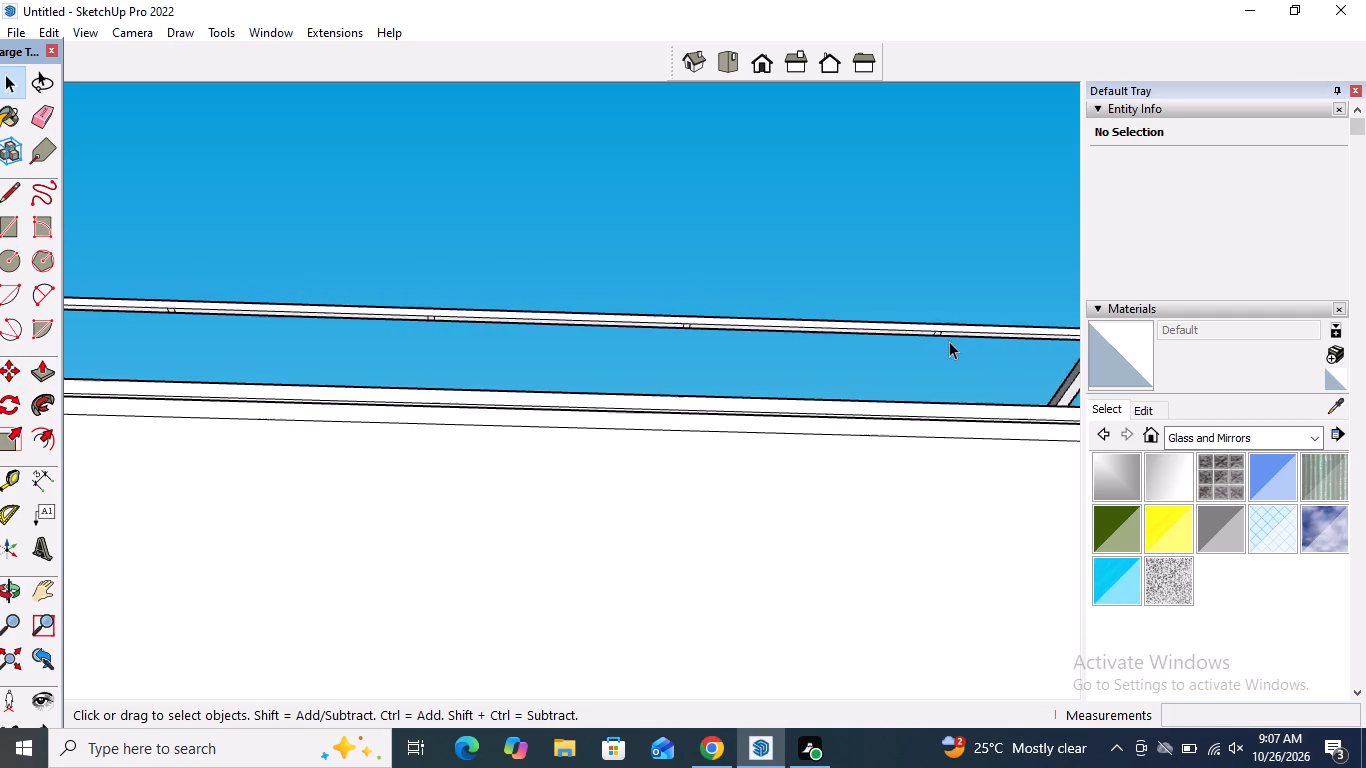
pyautogui.scroll(-5, 949, 341)
pyautogui.moveTo(917, 309); pyautogui.dragTo(914, 457, button='middle')
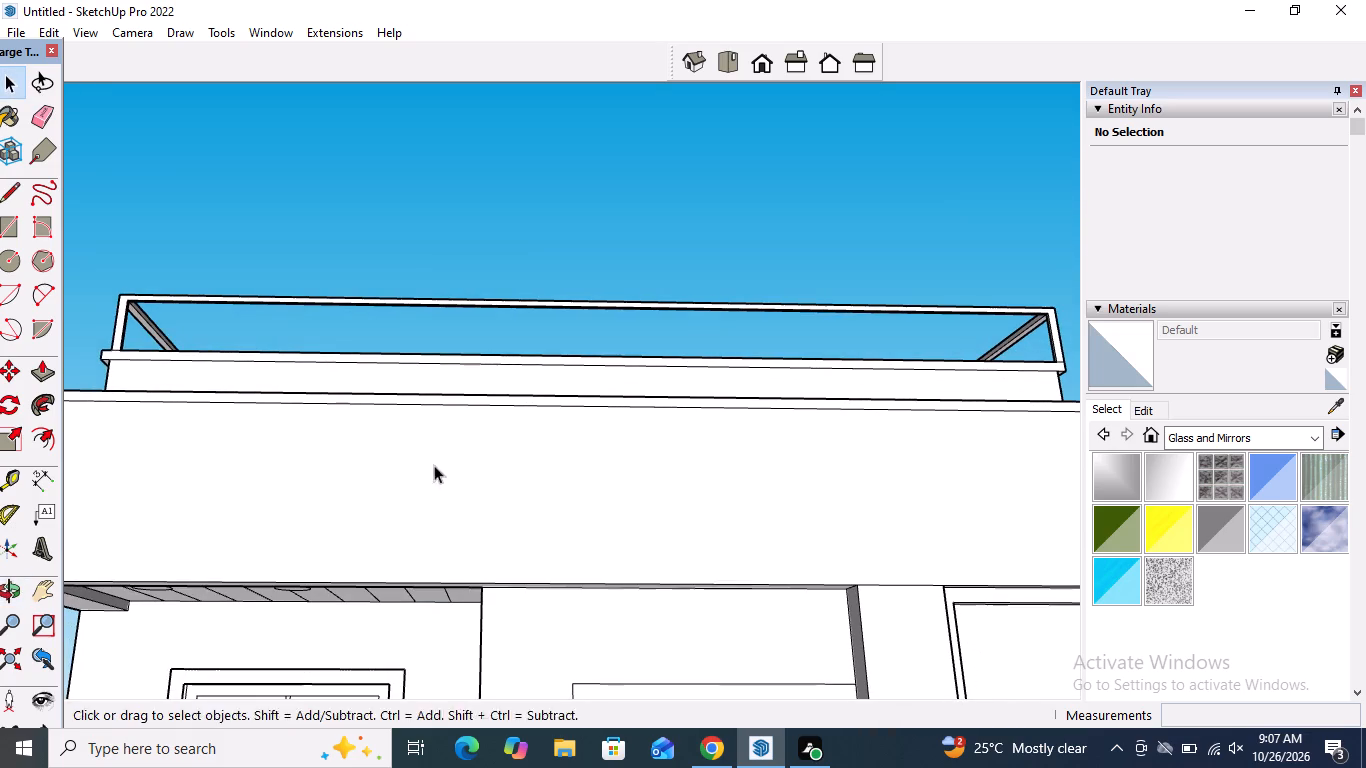
pyautogui.click(51, 374)
pyautogui.scroll(4, 230, 292)
pyautogui.moveTo(243, 301); pyautogui.dragTo(273, 230, button='middle')
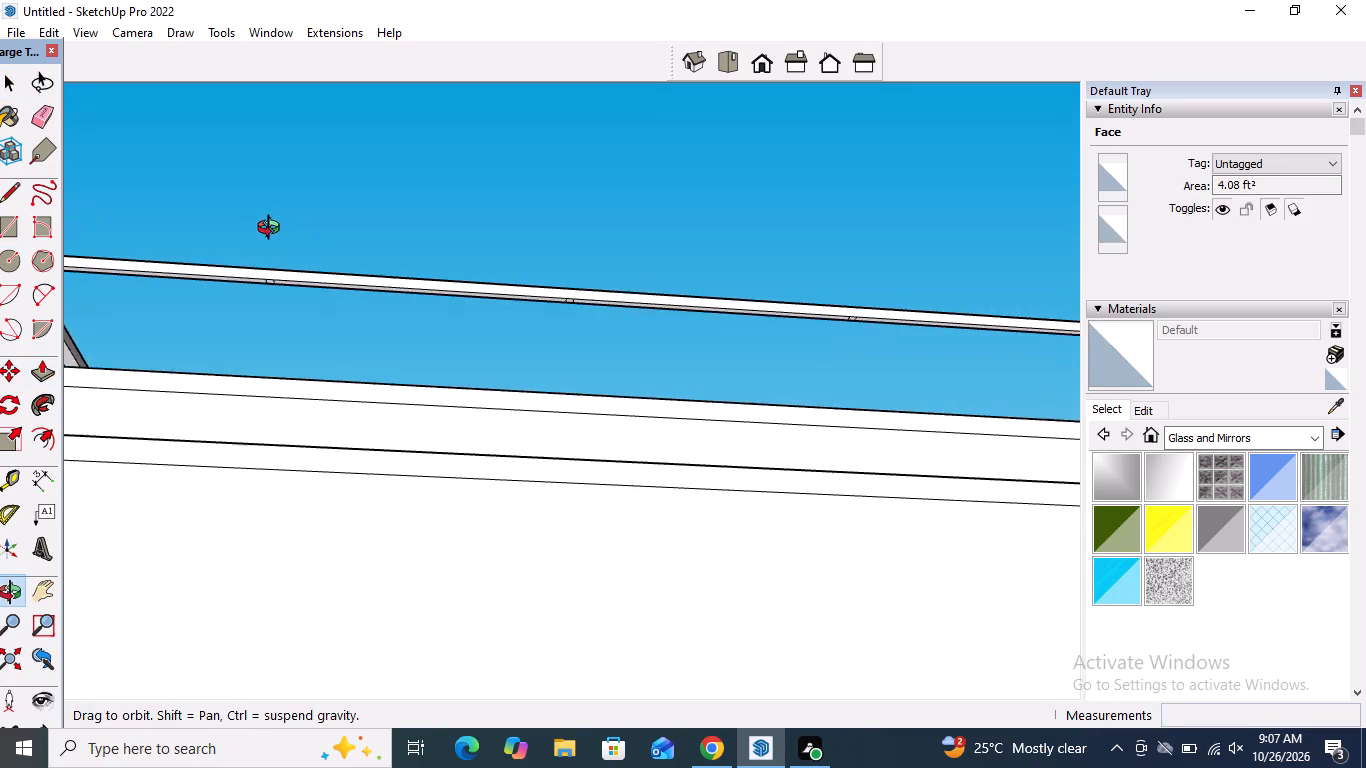
pyautogui.moveTo(273, 230); pyautogui.dragTo(278, 222, button='middle')
pyautogui.scroll(-4, 286, 271)
pyautogui.scroll(12, 261, 268)
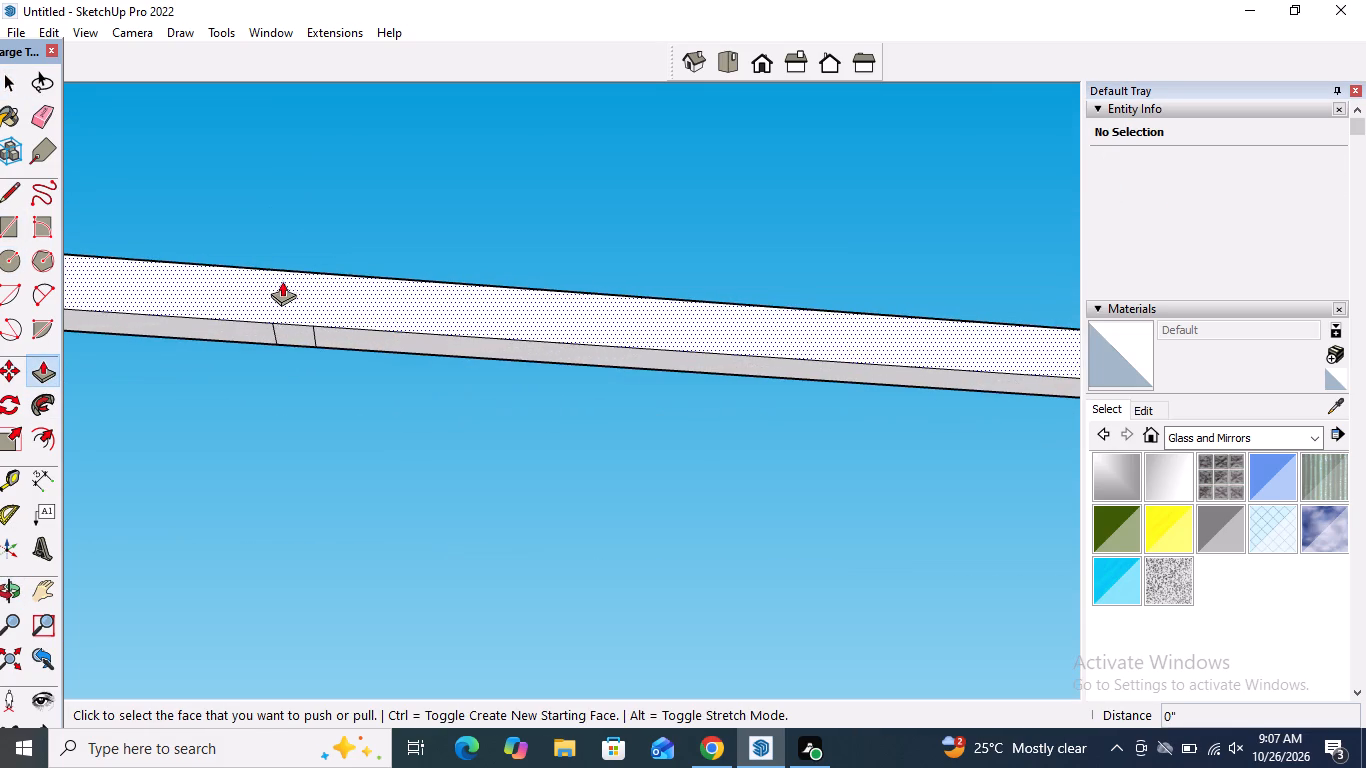
pyautogui.click(287, 326)
pyautogui.scroll(-14, 296, 381)
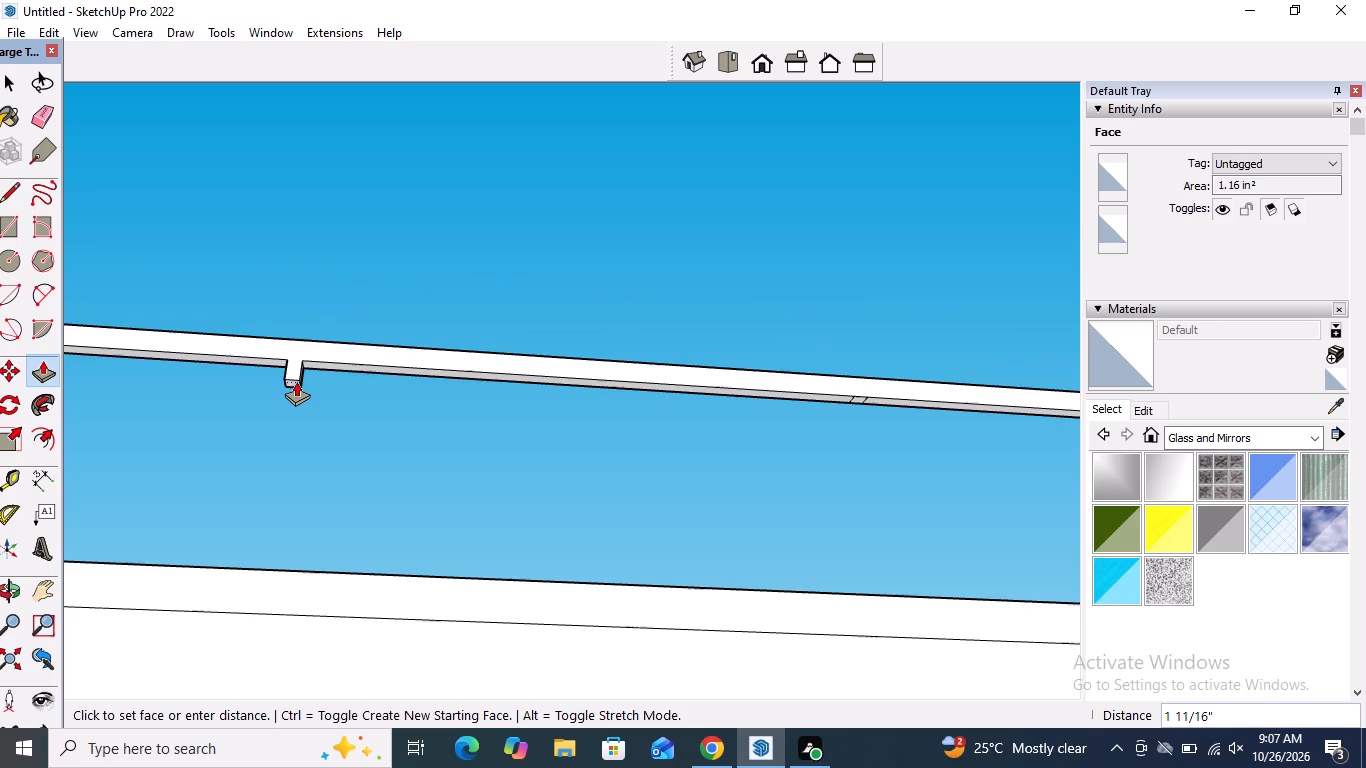
pyautogui.scroll(-4, 296, 381)
pyautogui.scroll(1, 320, 381)
pyautogui.moveTo(320, 408); pyautogui.dragTo(342, 543, button='middle')
pyautogui.scroll(-6, 316, 452)
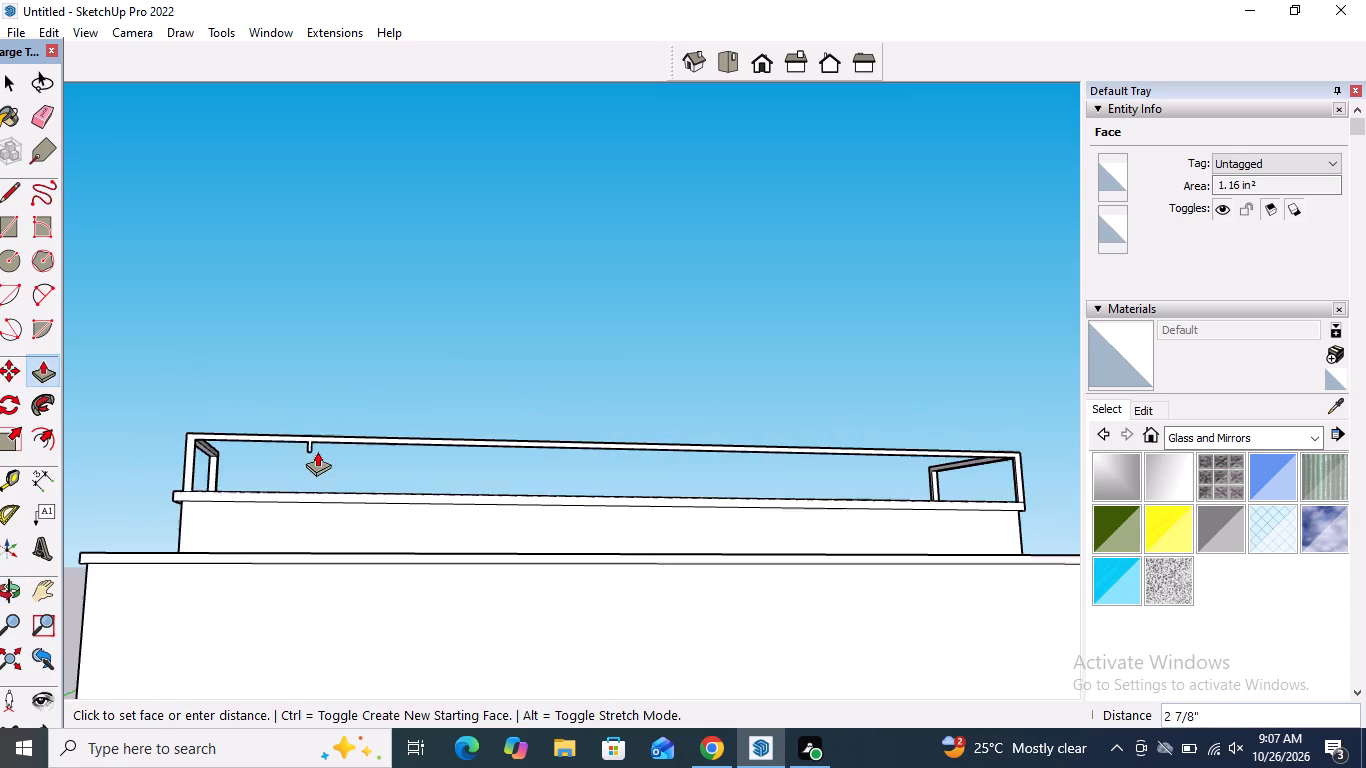
pyautogui.moveTo(313, 495); pyautogui.dragTo(338, 676, button='middle')
pyautogui.scroll(9, 320, 534)
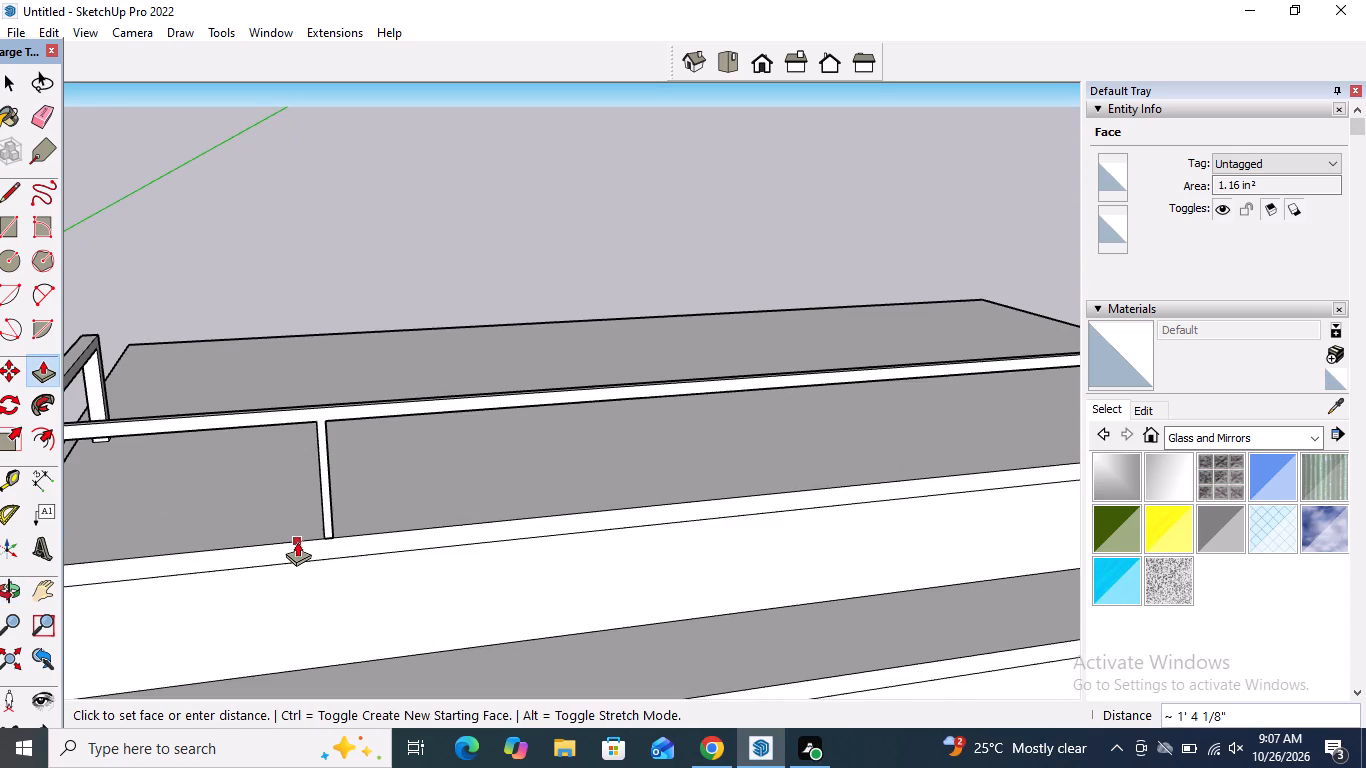
pyautogui.click(297, 540)
# Pull the second and third squares under the front rail down by the same 1' 4 1/8" as posts.
pyautogui.moveTo(476, 558); pyautogui.dragTo(410, 224, button='middle')
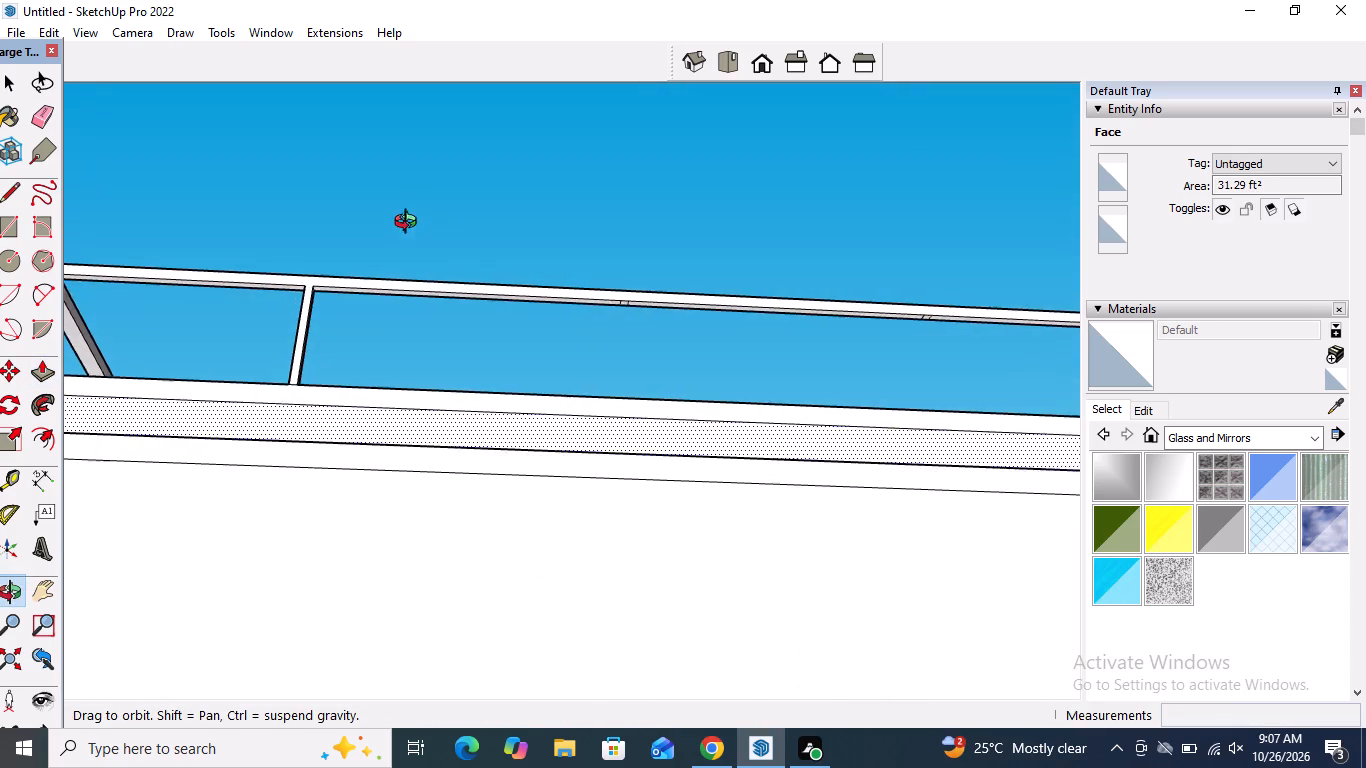
pyautogui.moveTo(410, 224); pyautogui.dragTo(416, 204, button='middle')
pyautogui.scroll(7, 616, 272)
pyautogui.doubleClick(644, 333)
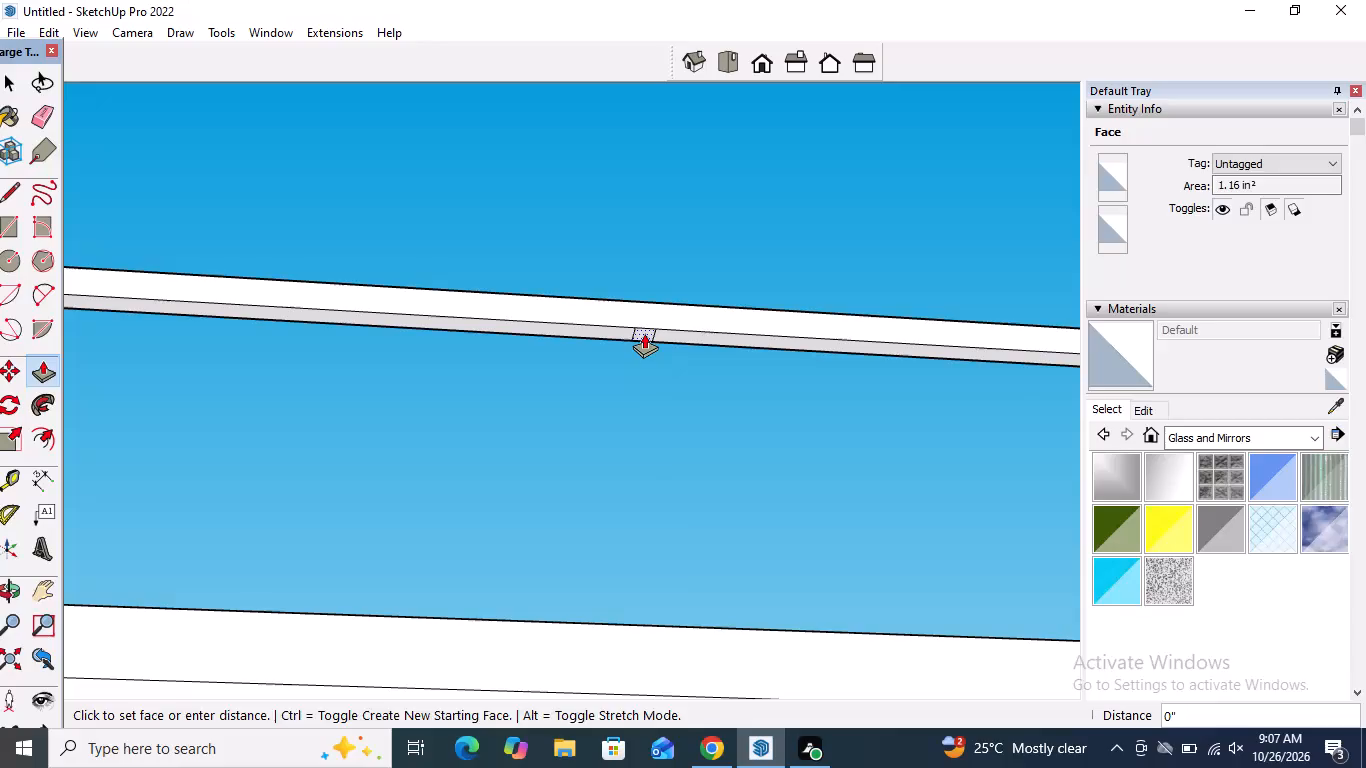
pyautogui.scroll(-6, 544, 369)
pyautogui.scroll(3, 871, 348)
pyautogui.scroll(5, 805, 395)
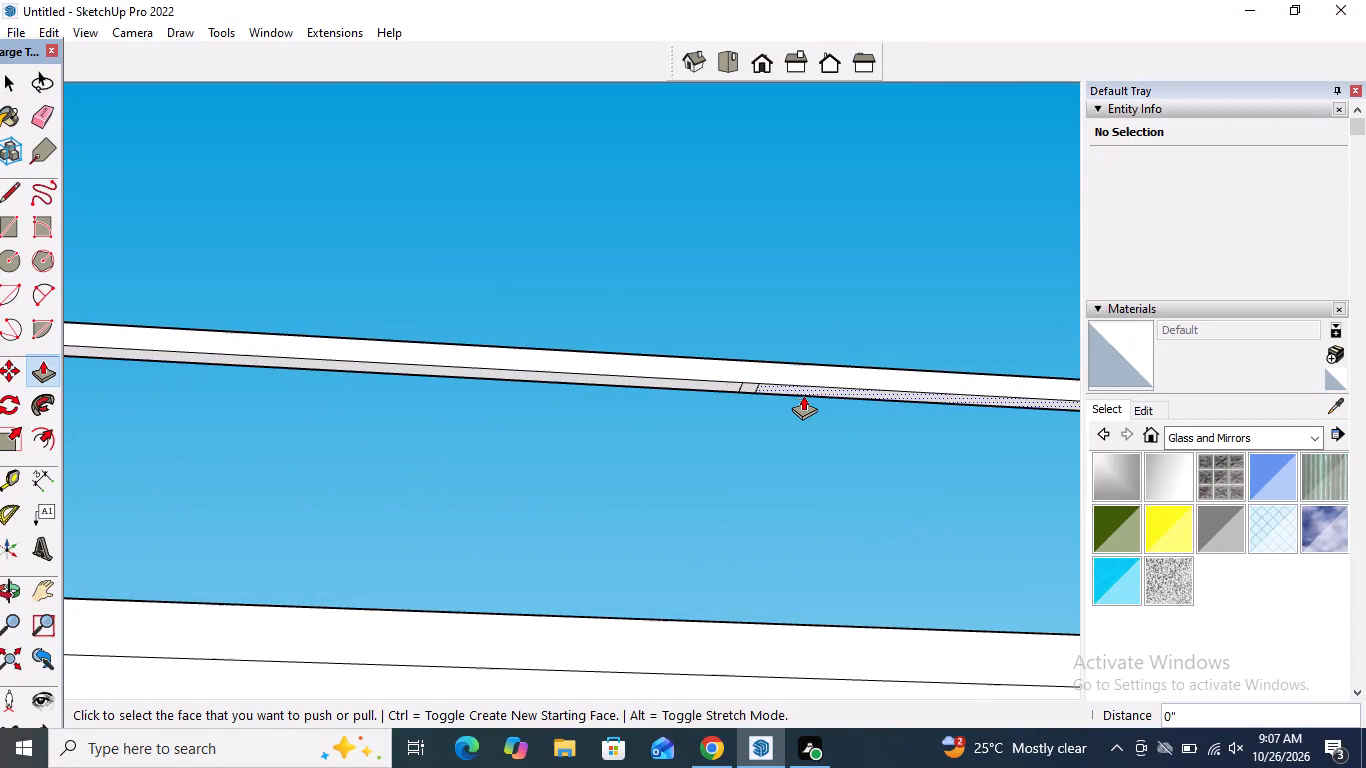
pyautogui.scroll(4, 751, 386)
pyautogui.click(751, 379)
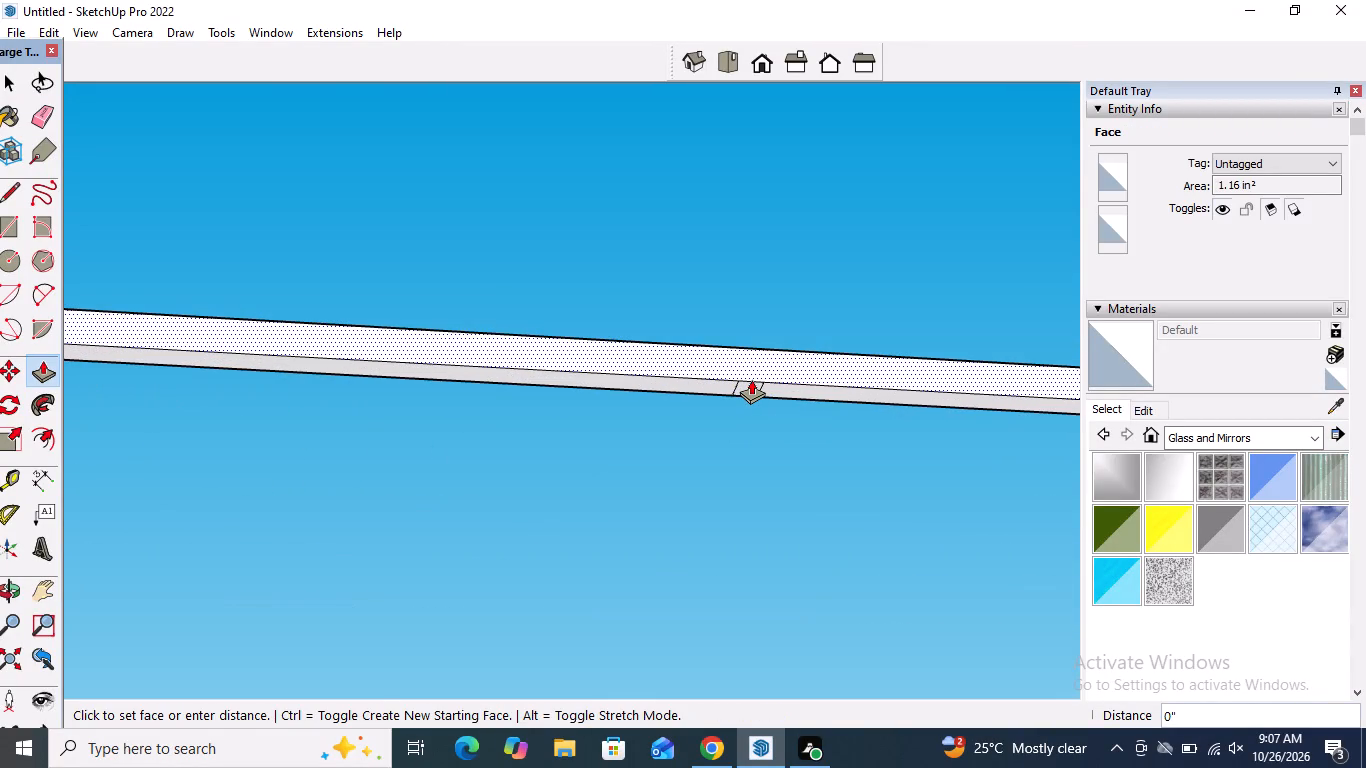
pyautogui.press('Escape')
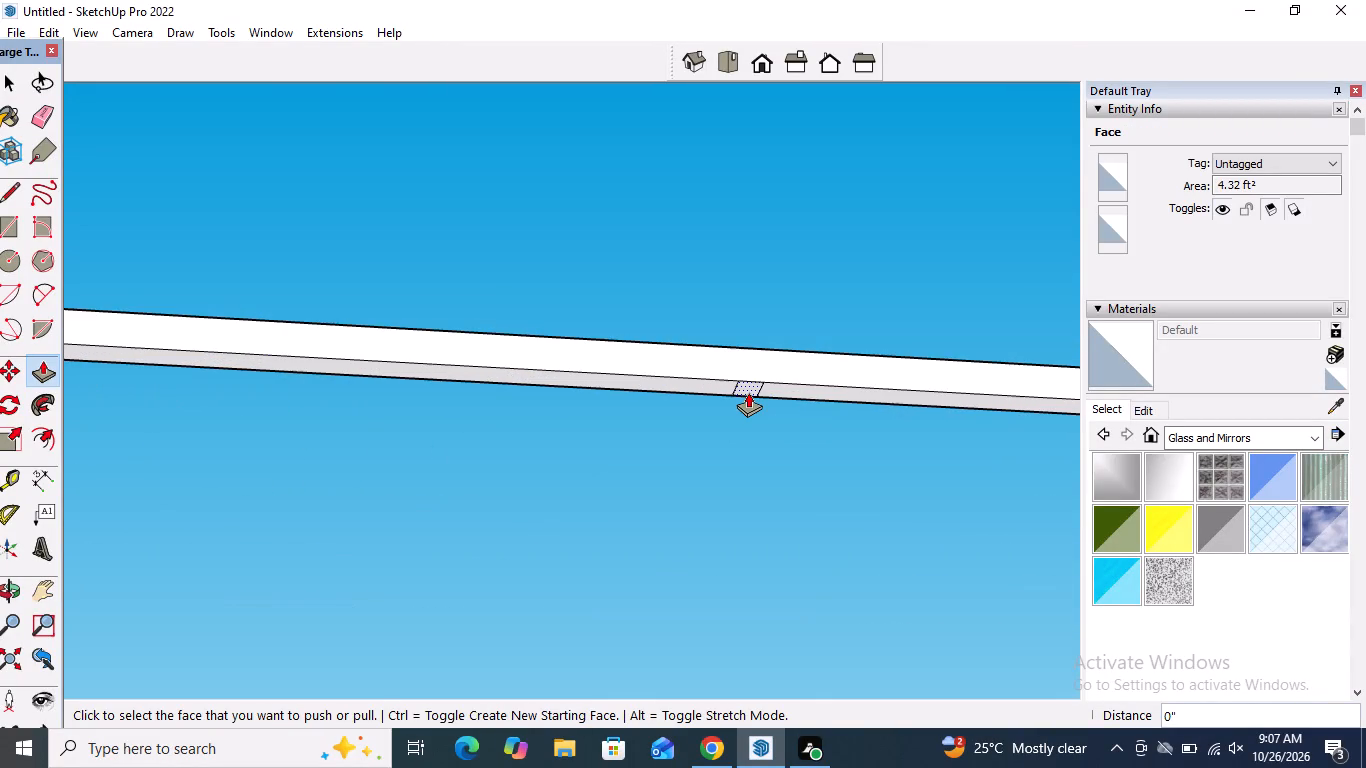
pyautogui.doubleClick(748, 392)
pyautogui.scroll(-5, 615, 393)
pyautogui.scroll(-4, 515, 418)
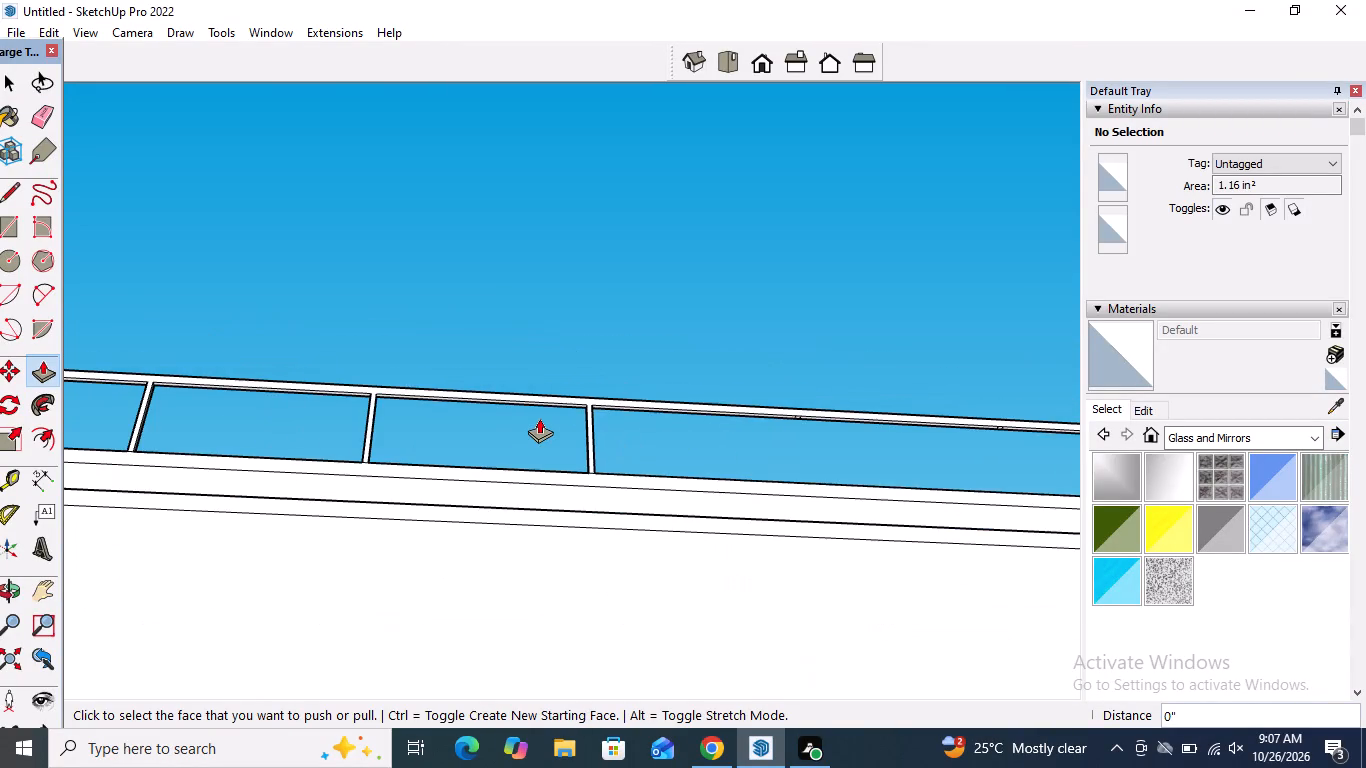
# Pull the last three squares under the front rail down by the same 1' 4 1/8" as posts.
pyautogui.scroll(13, 781, 400)
pyautogui.doubleClick(821, 437)
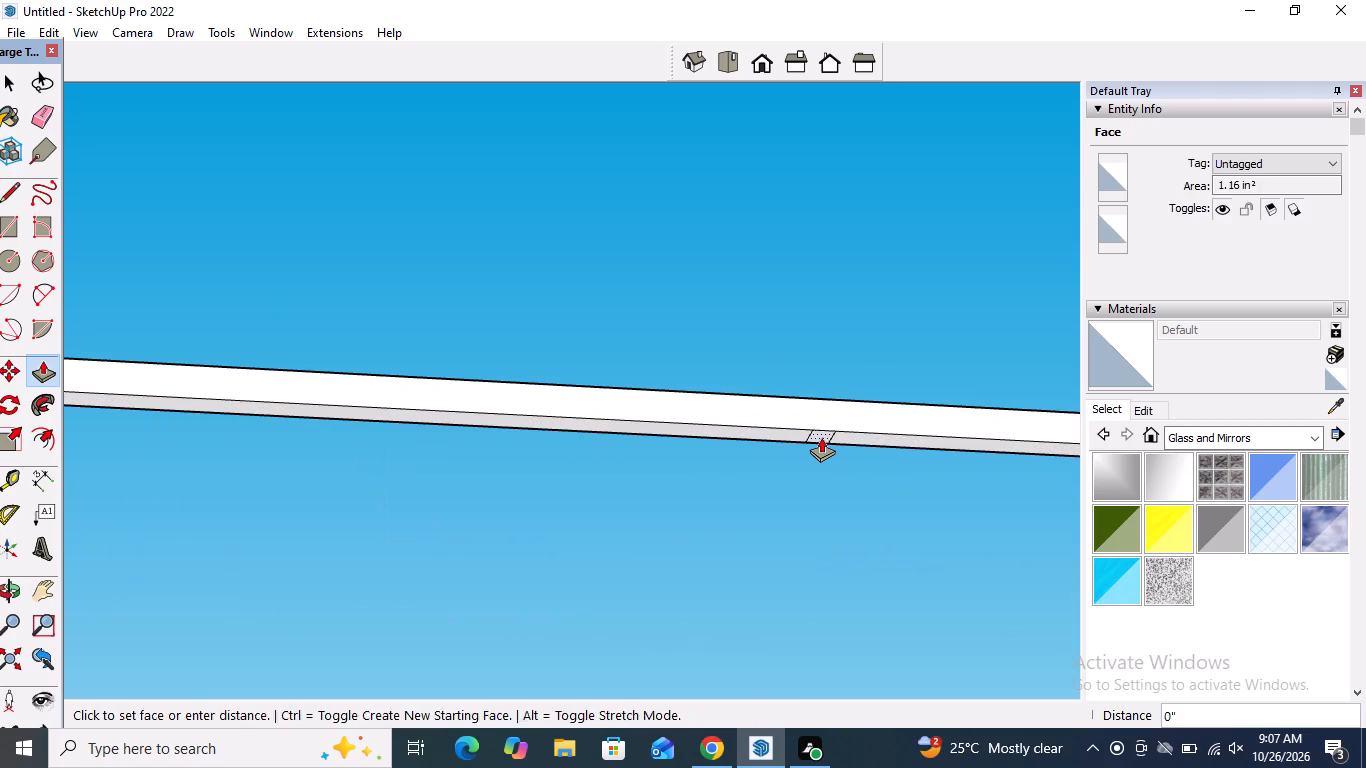
pyautogui.scroll(-10, 594, 452)
pyautogui.scroll(4, 807, 456)
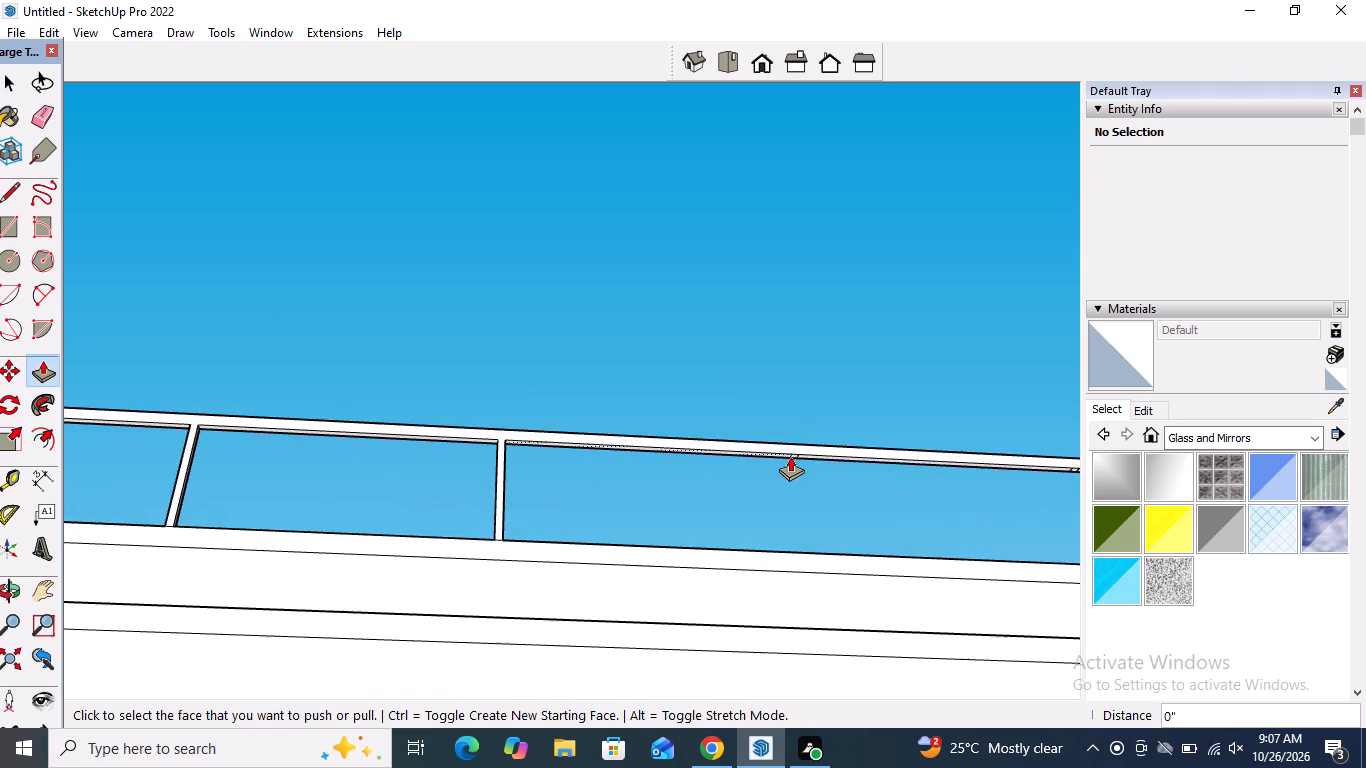
pyautogui.scroll(20, 789, 454)
pyautogui.doubleClick(799, 475)
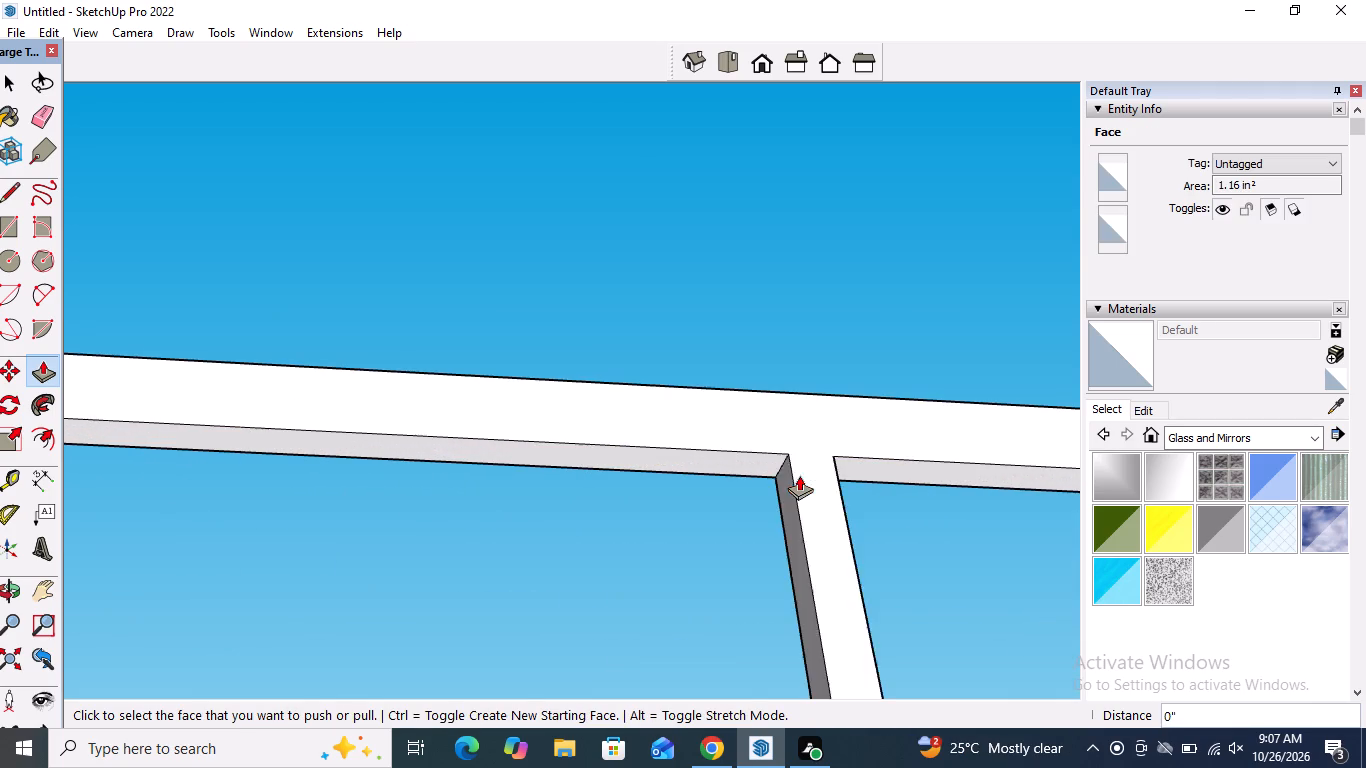
pyautogui.scroll(-17, 559, 471)
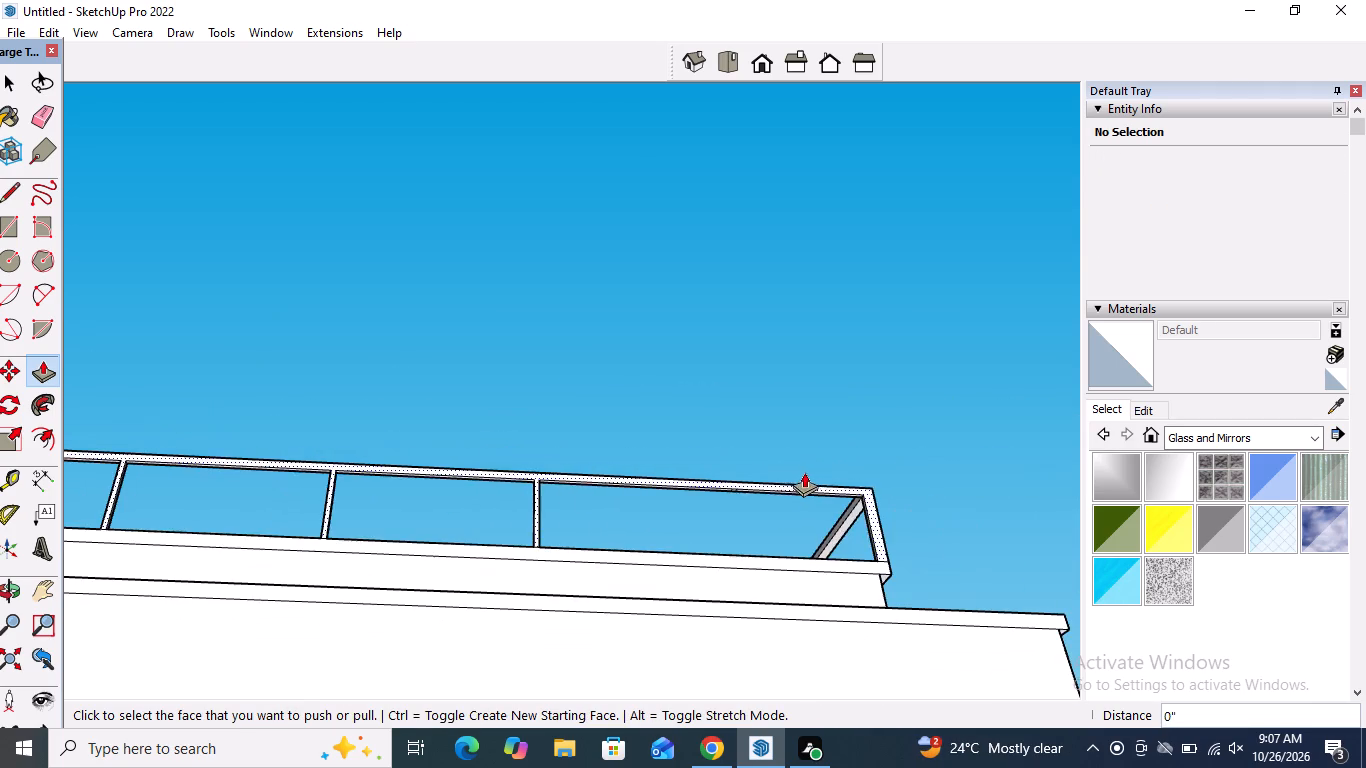
pyautogui.scroll(5, 810, 470)
pyautogui.scroll(5, 623, 519)
pyautogui.doubleClick(639, 513)
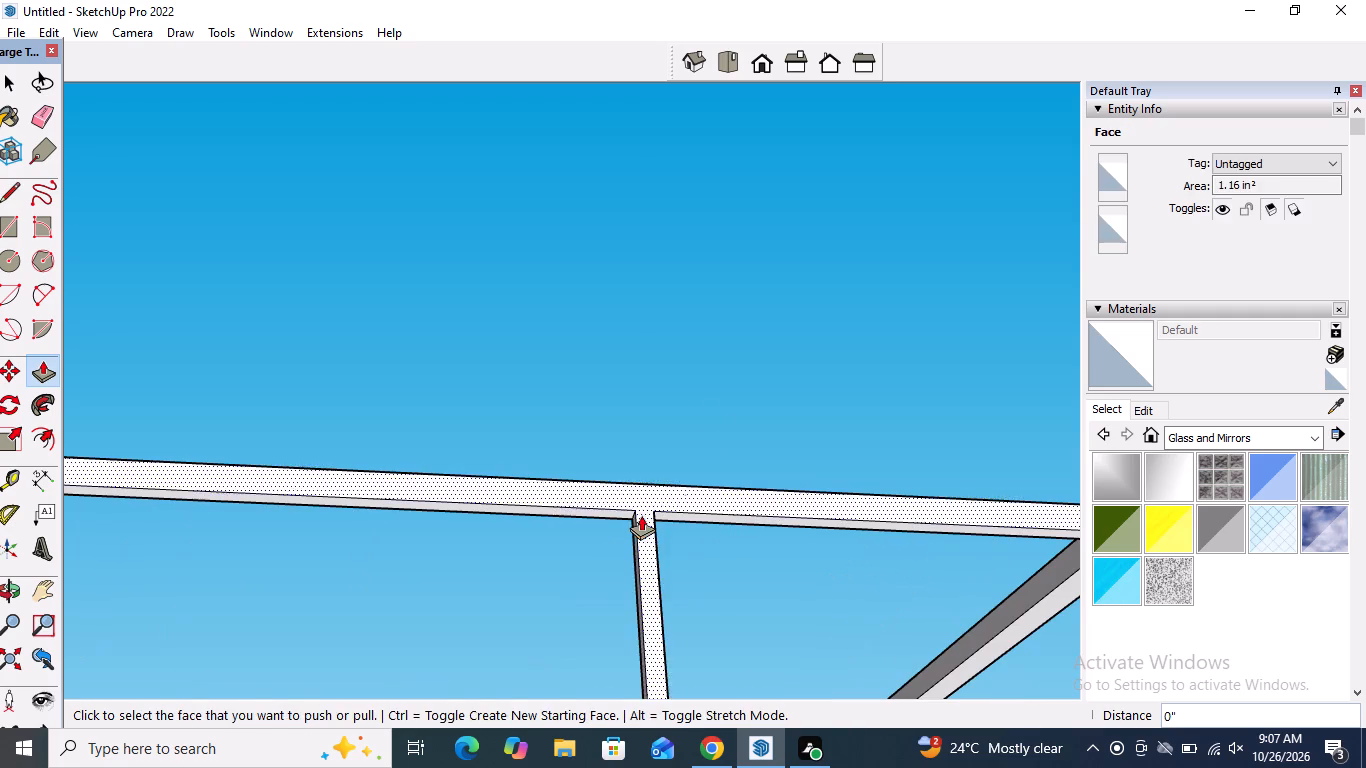
pyautogui.scroll(-3, 713, 314)
pyautogui.press('space')
# Examine the whole building's front facade together with the rooftop railing from above and at eye level.
pyautogui.scroll(-17, 739, 319)
pyautogui.moveTo(660, 225); pyautogui.dragTo(660, 247, button='middle')
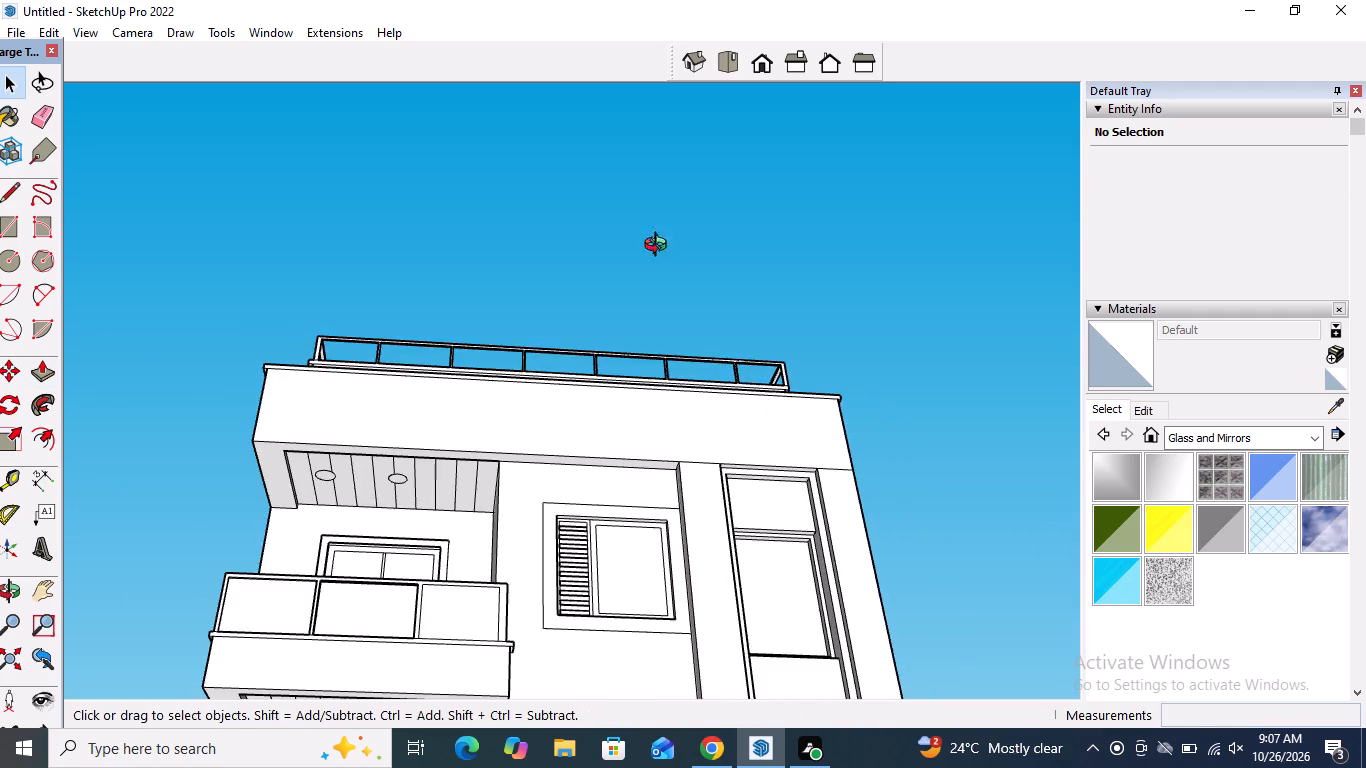
pyautogui.moveTo(660, 247); pyautogui.dragTo(597, 558, button='middle')
pyautogui.scroll(-6, 924, 404)
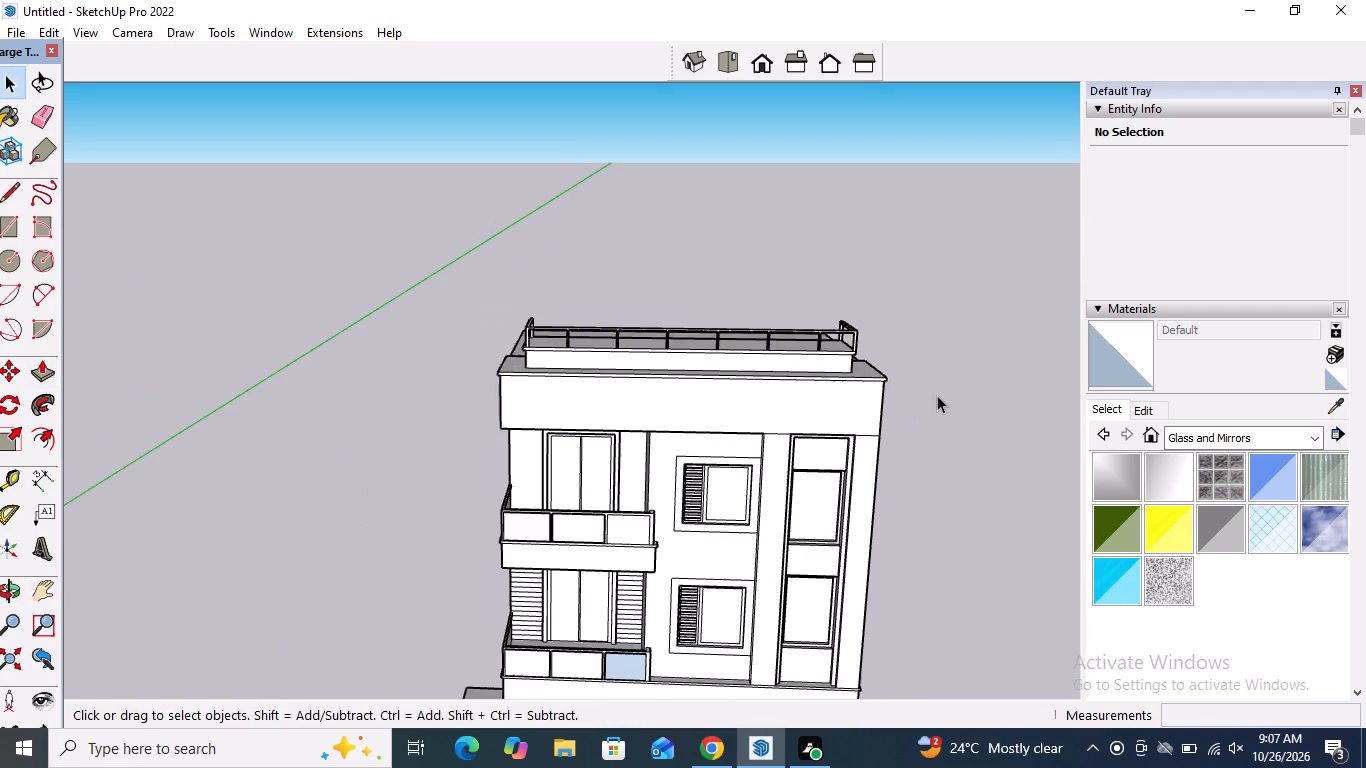
pyautogui.moveTo(937, 337); pyautogui.dragTo(937, 267, button='middle')
pyautogui.scroll(-5, 879, 323)
pyautogui.scroll(-3, 705, 370)
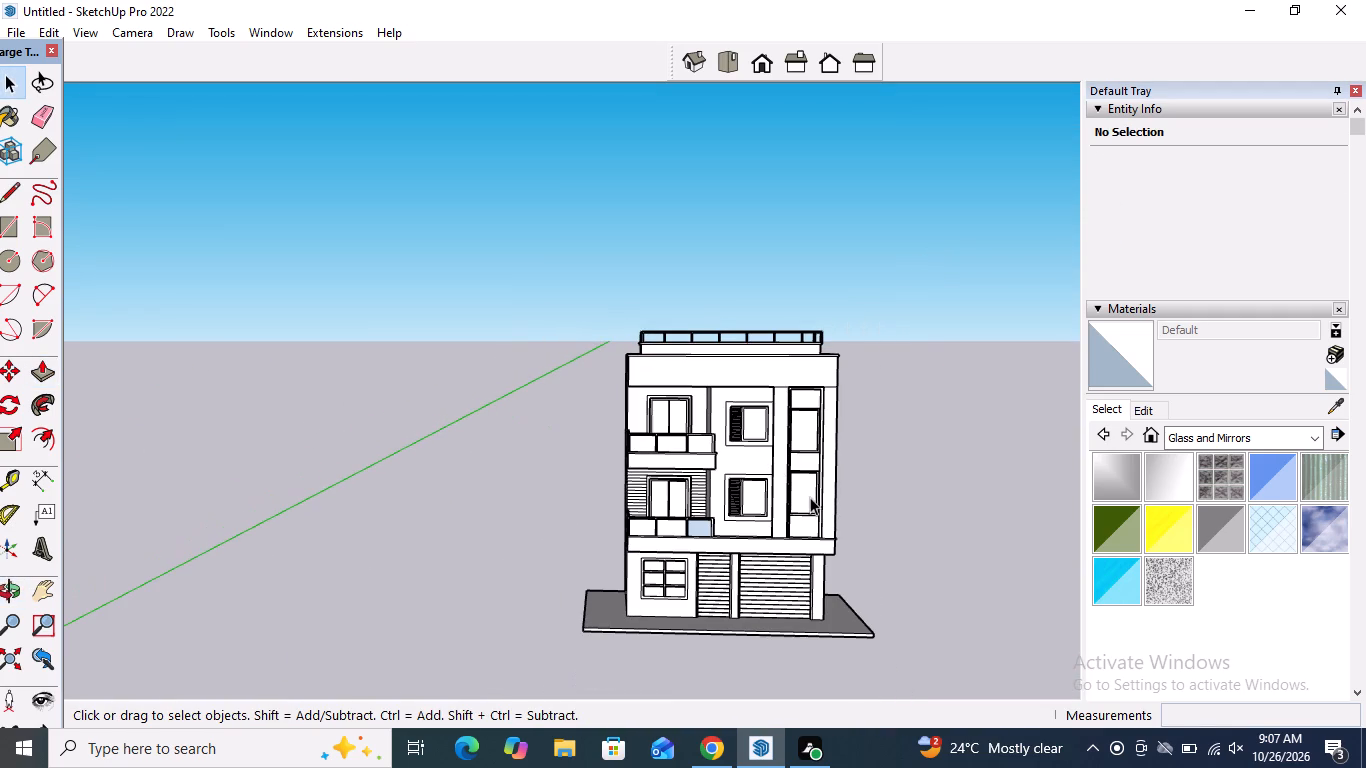
pyautogui.scroll(2, 778, 534)
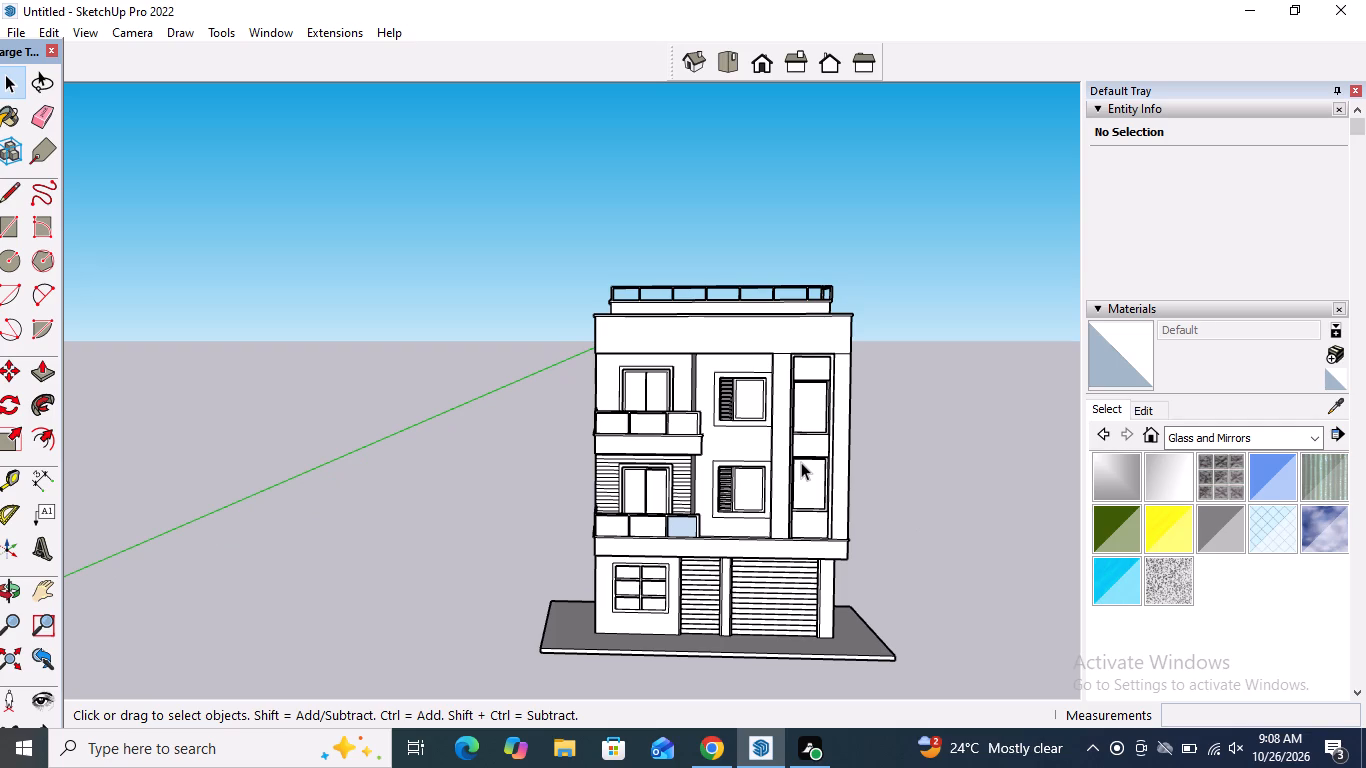
pyautogui.scroll(-5, 801, 460)
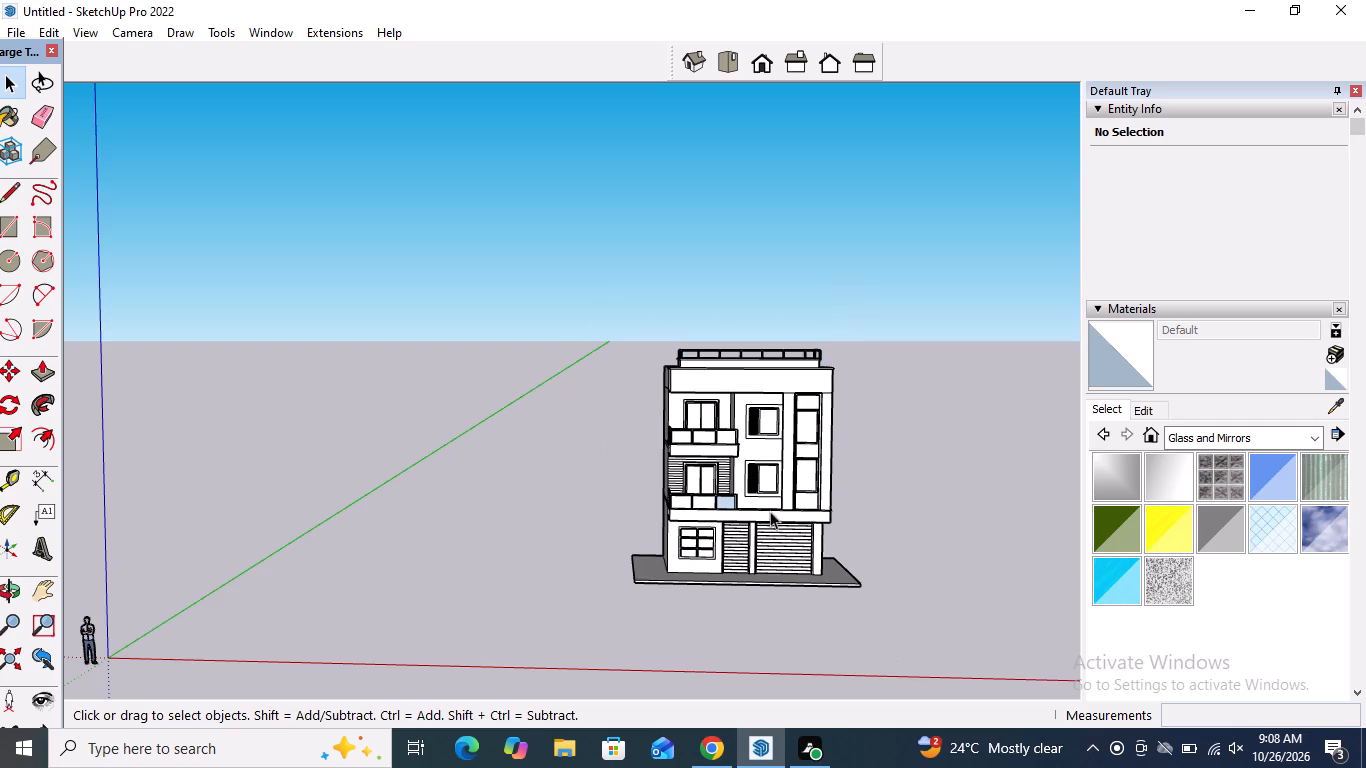
pyautogui.moveTo(770, 509); pyautogui.dragTo(751, 555, button='middle')
pyautogui.scroll(7, 833, 602)
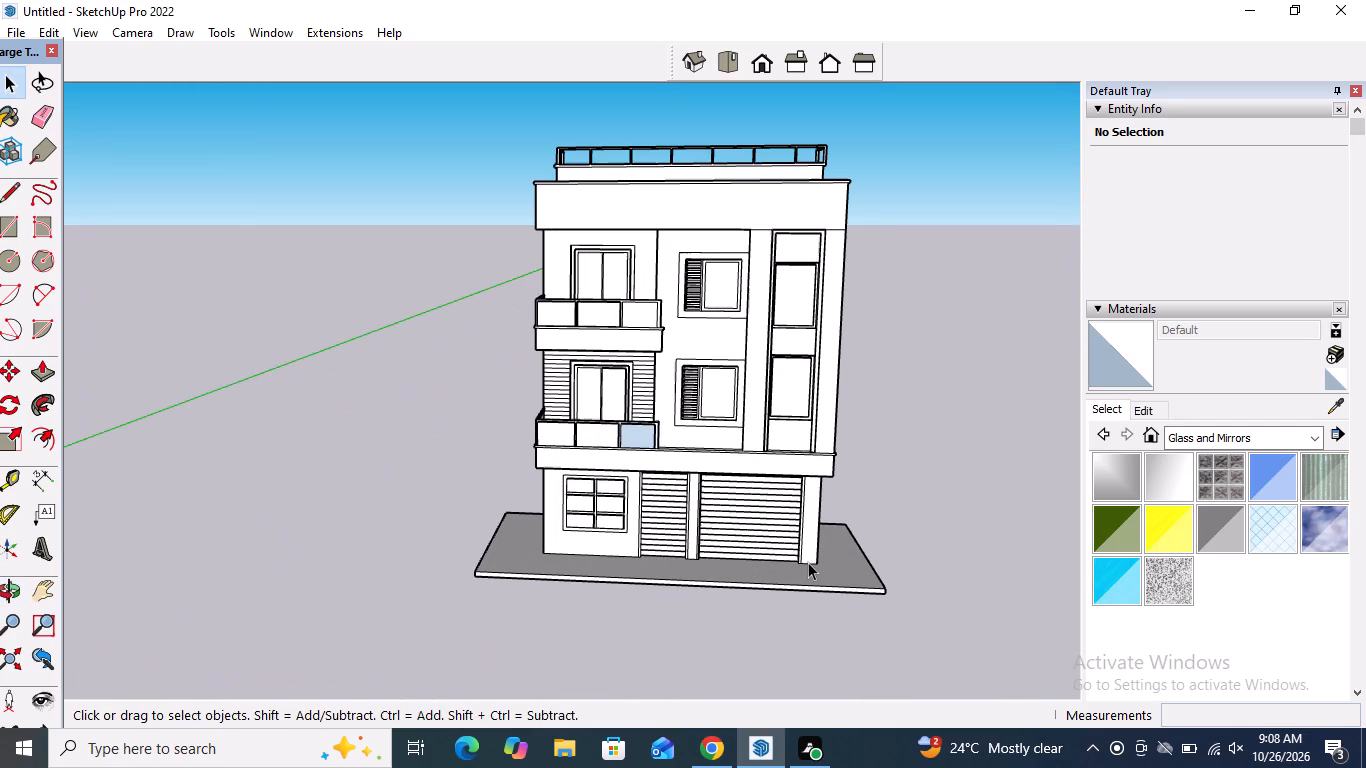
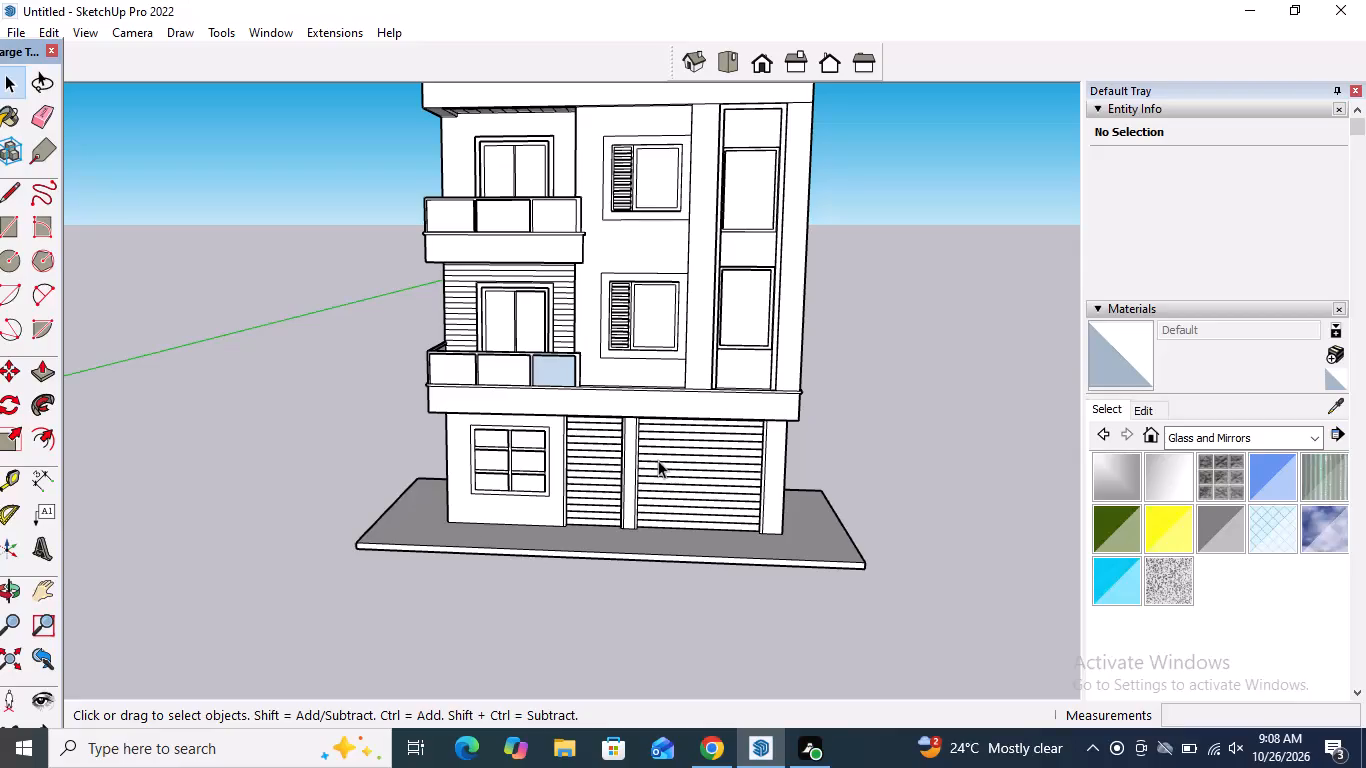
# Draw a line about 38' 6" long across the base slab in front of the building, parallel to its front edge.
pyautogui.moveTo(659, 463); pyautogui.dragTo(718, 606, button='middle')
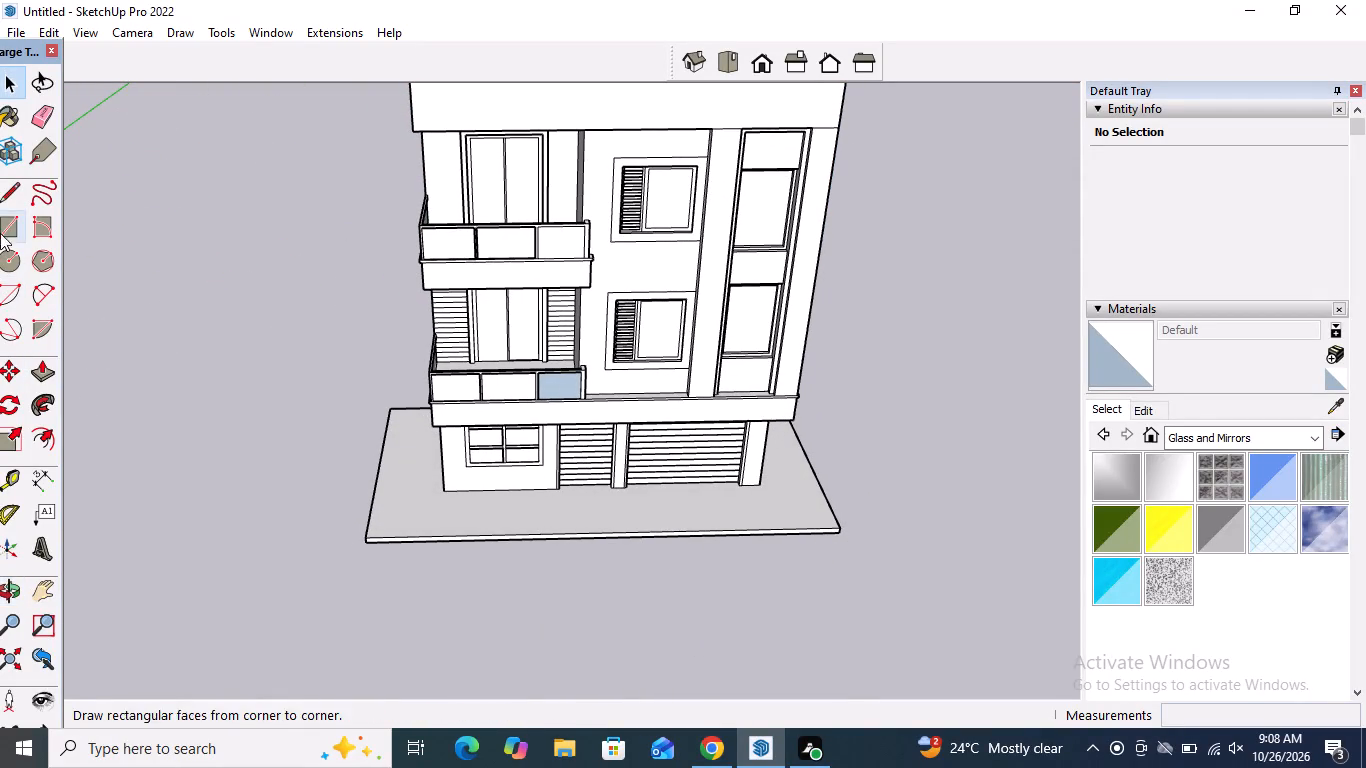
pyautogui.click(0, 194)
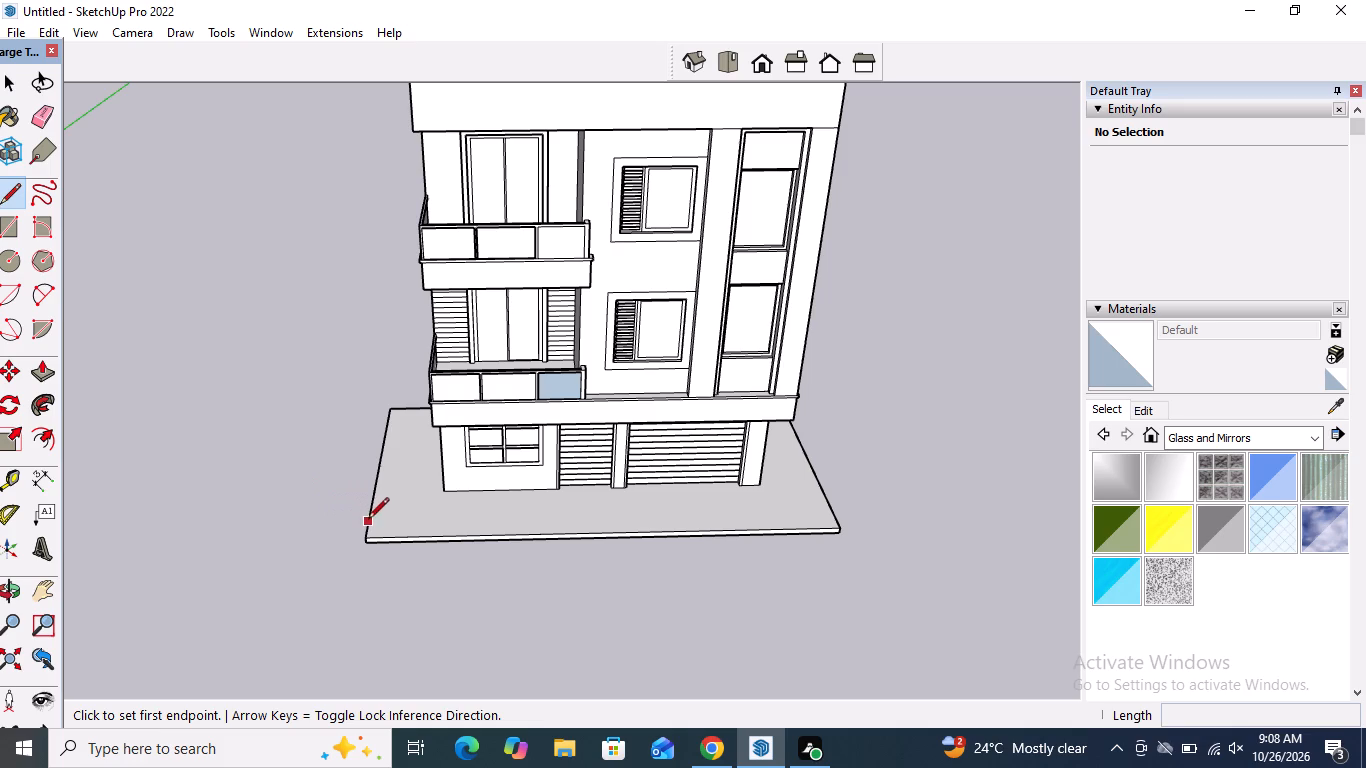
pyautogui.click(374, 514)
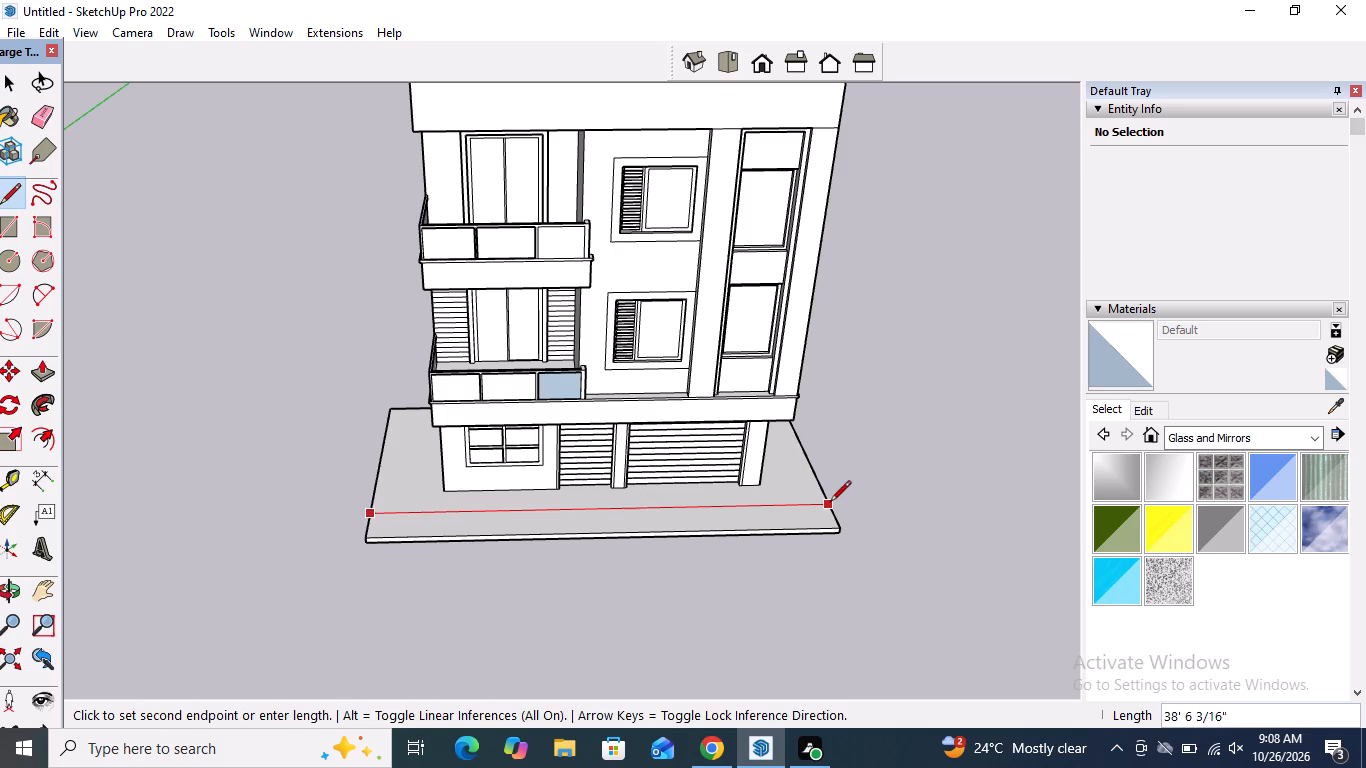
pyautogui.click(830, 501)
pyautogui.press('space')
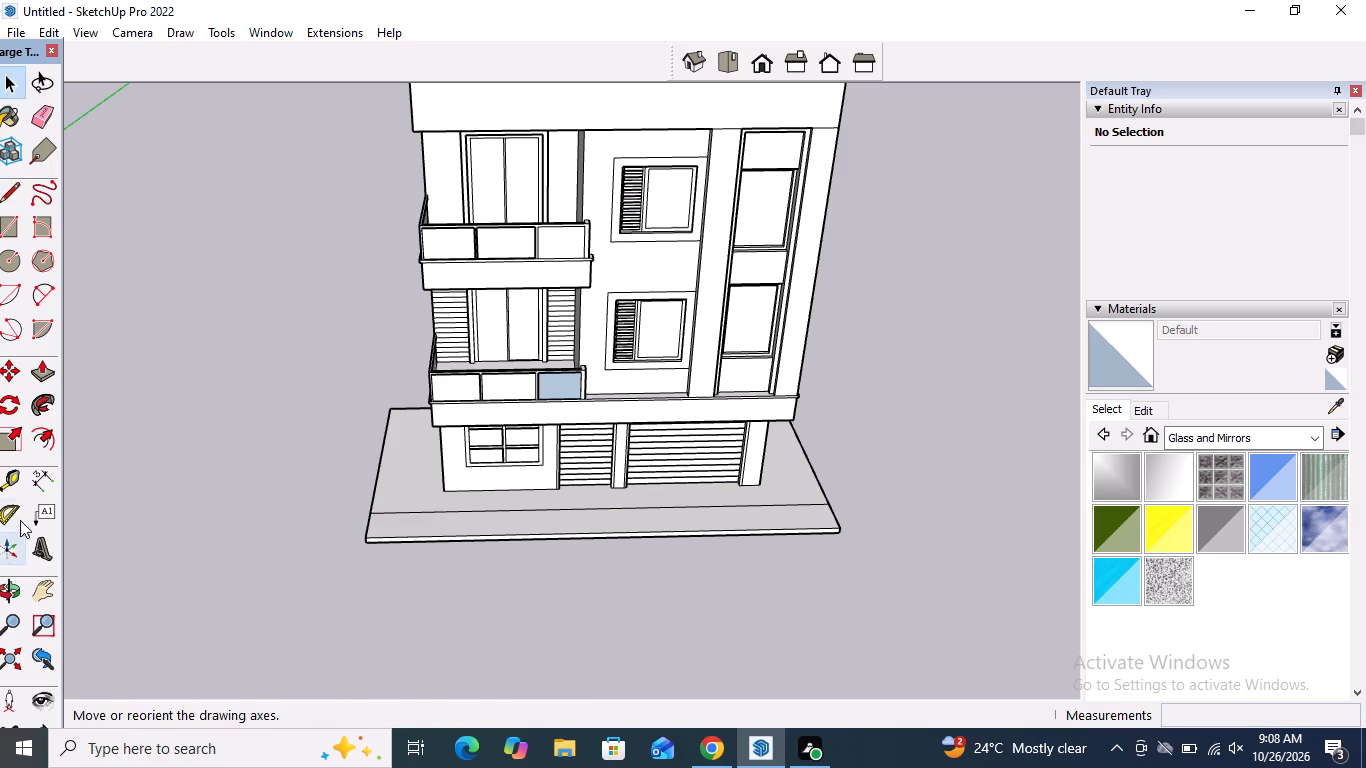
# Pull the front strip of the base slab up about 6' 2 3/4" as a boundary wall.
pyautogui.click(36, 370)
pyautogui.click(524, 522)
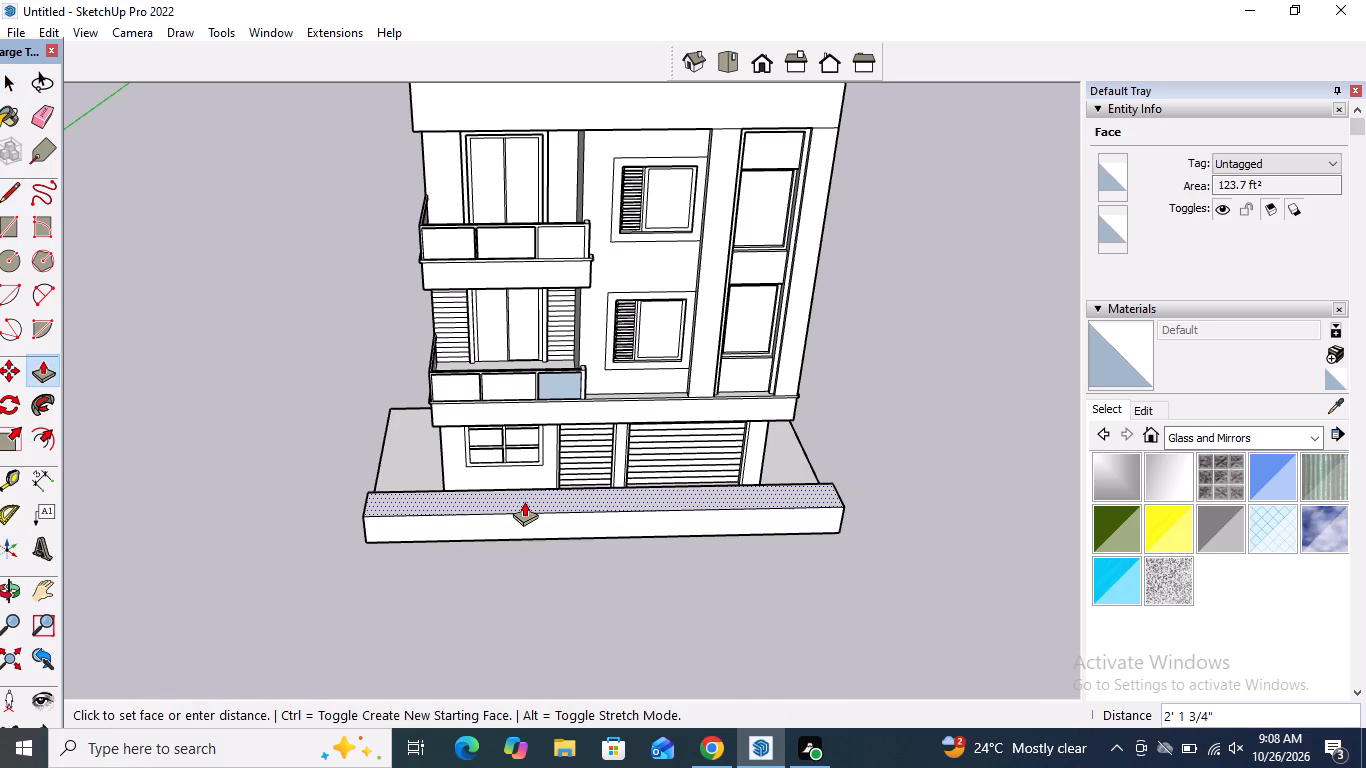
pyautogui.moveTo(524, 496); pyautogui.dragTo(504, 306, button='middle')
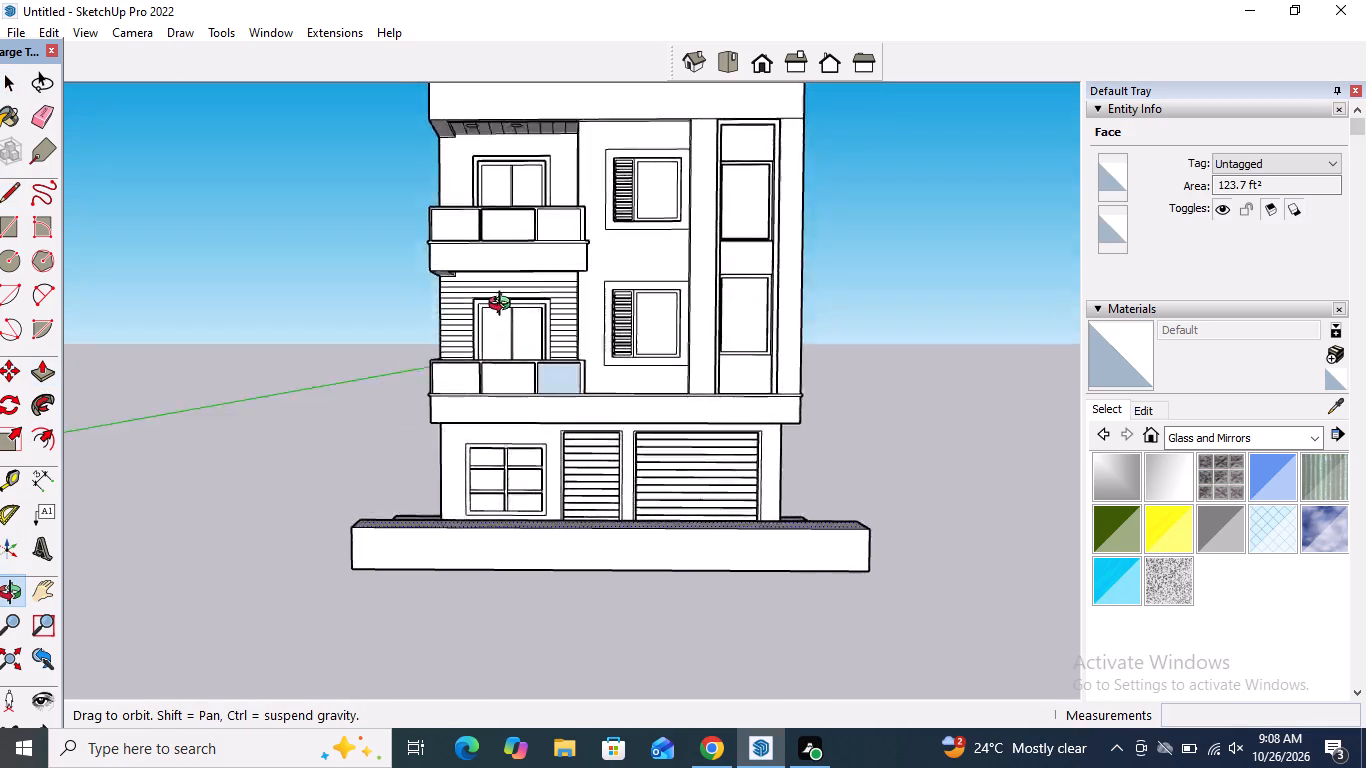
pyautogui.moveTo(504, 306); pyautogui.dragTo(510, 270, button='middle')
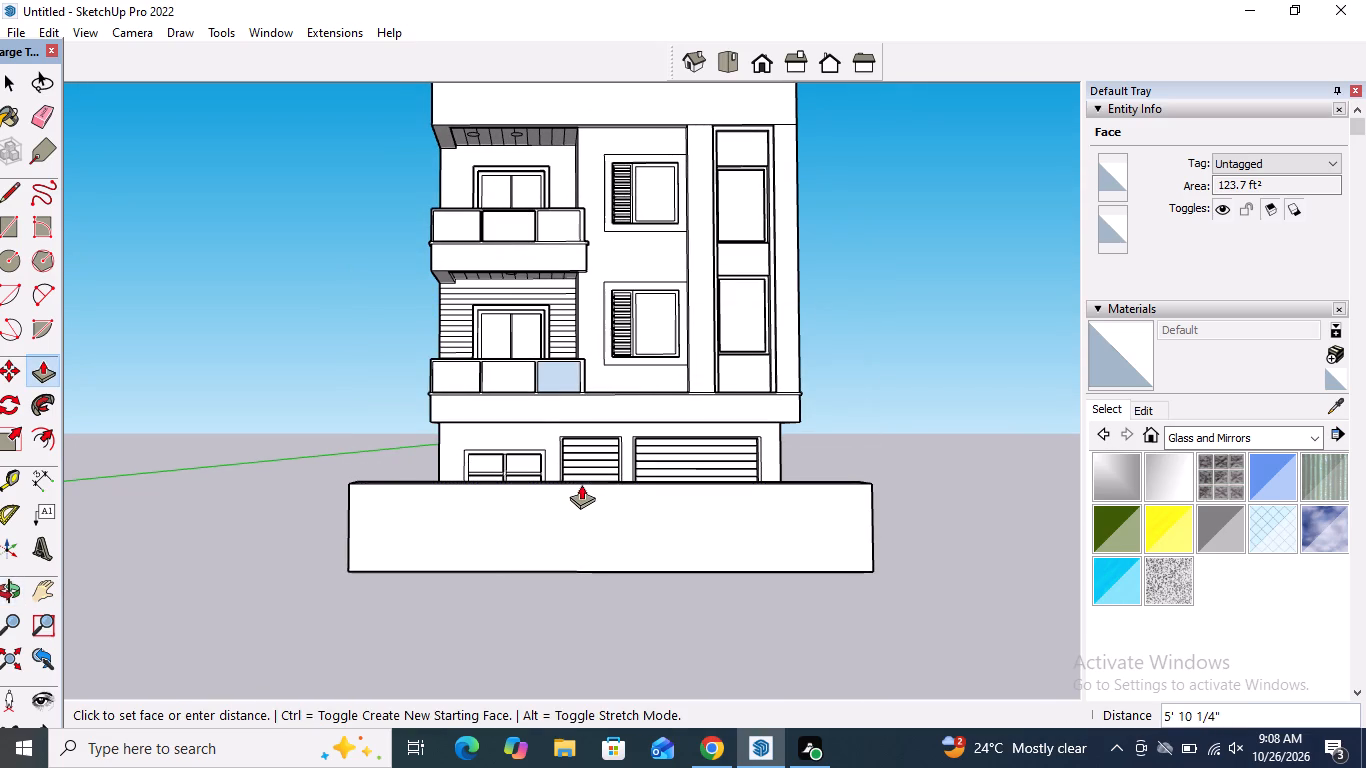
pyautogui.click(581, 479)
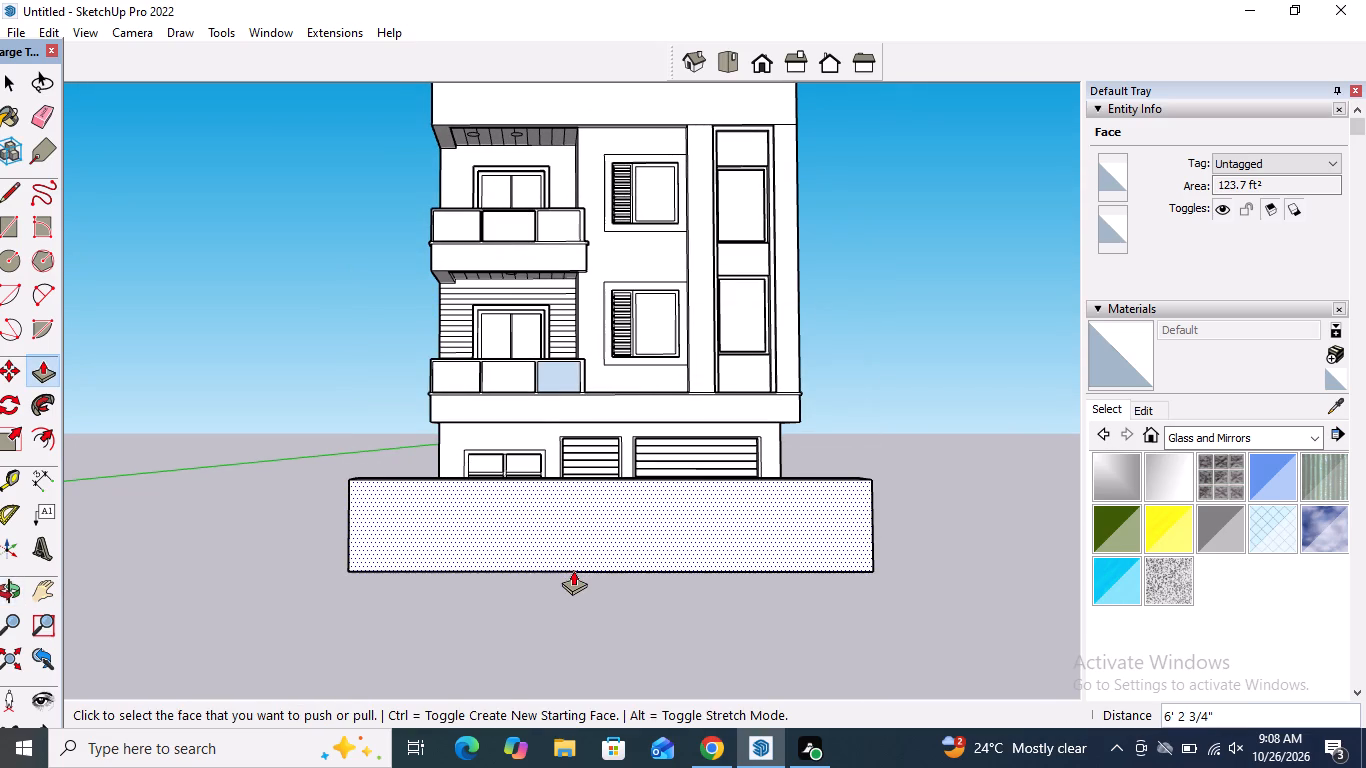
pyautogui.press('space')
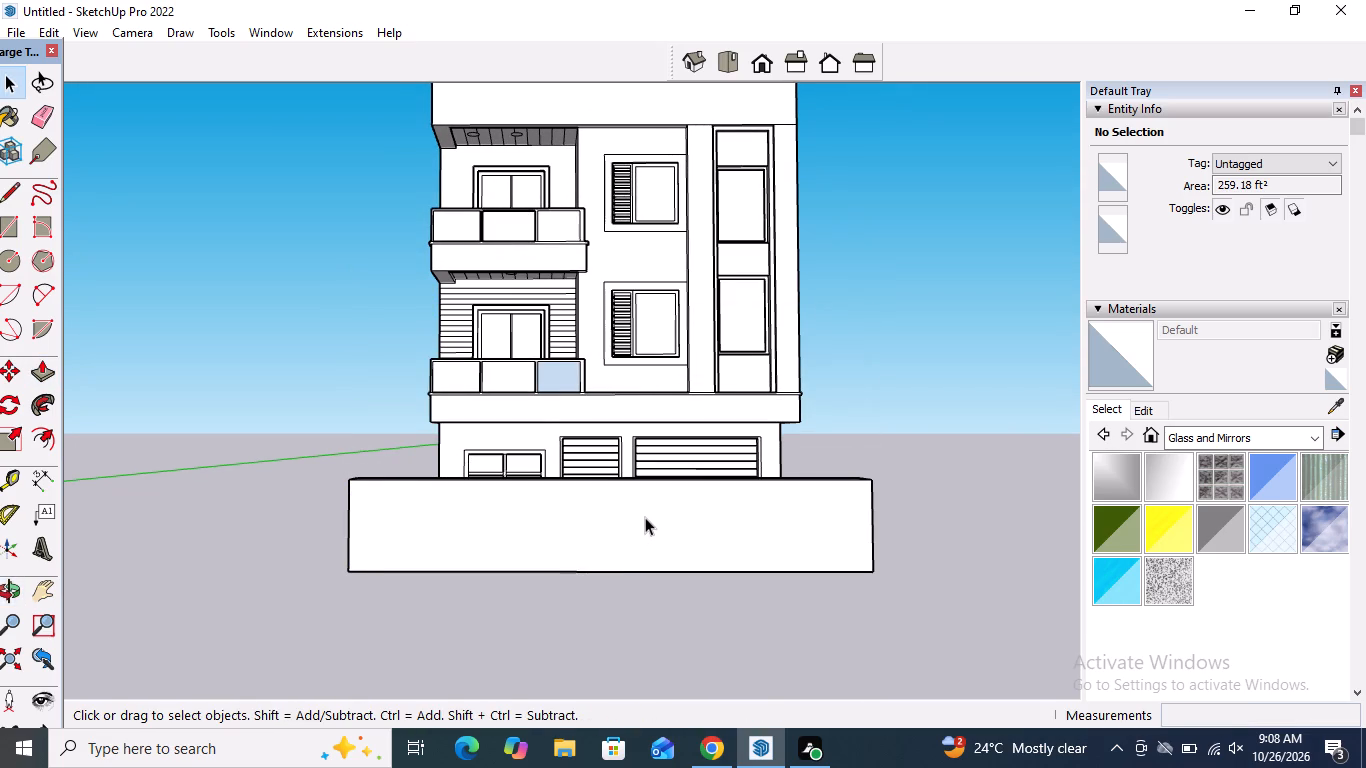
# Draw two lines across the boundary wall's top face, one near the middle and one near the right end.
pyautogui.moveTo(645, 510); pyautogui.dragTo(616, 694, button='middle')
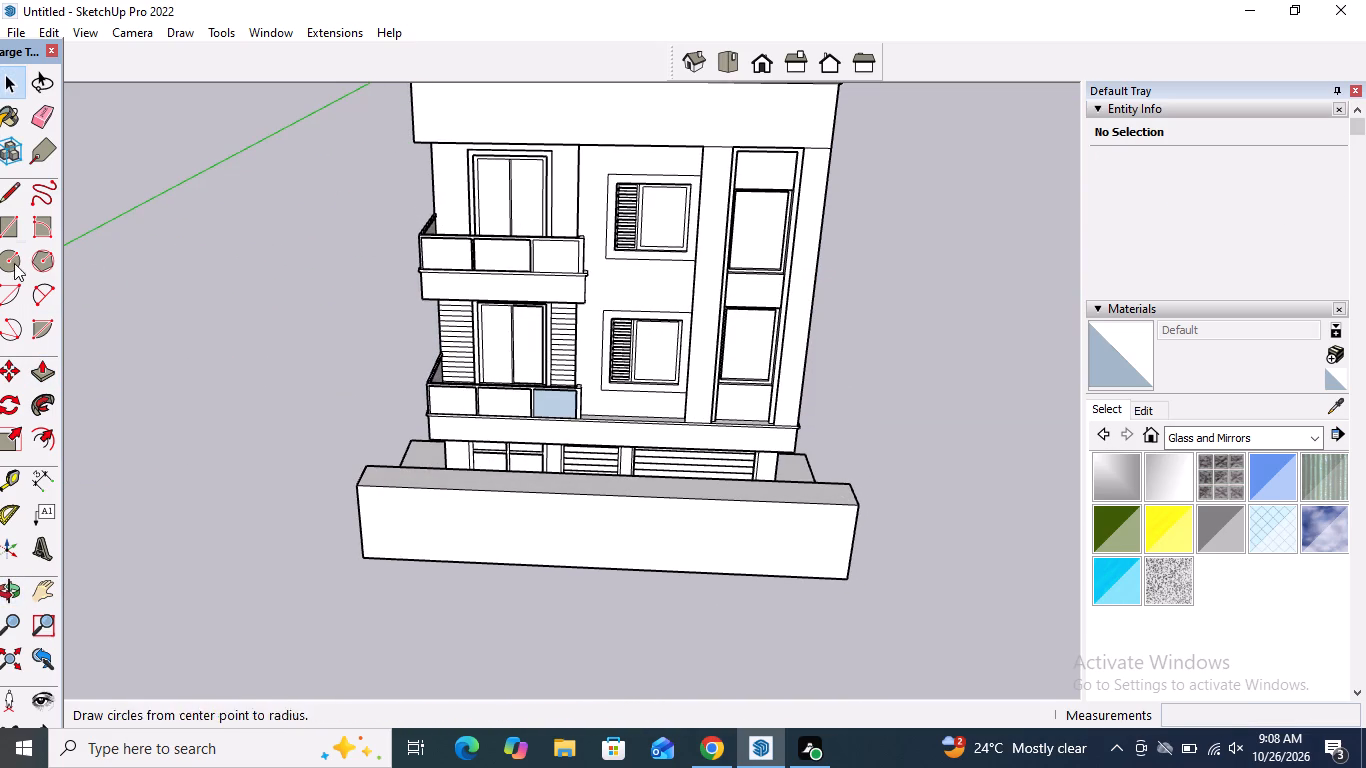
pyautogui.click(3, 195)
pyautogui.scroll(3, 633, 504)
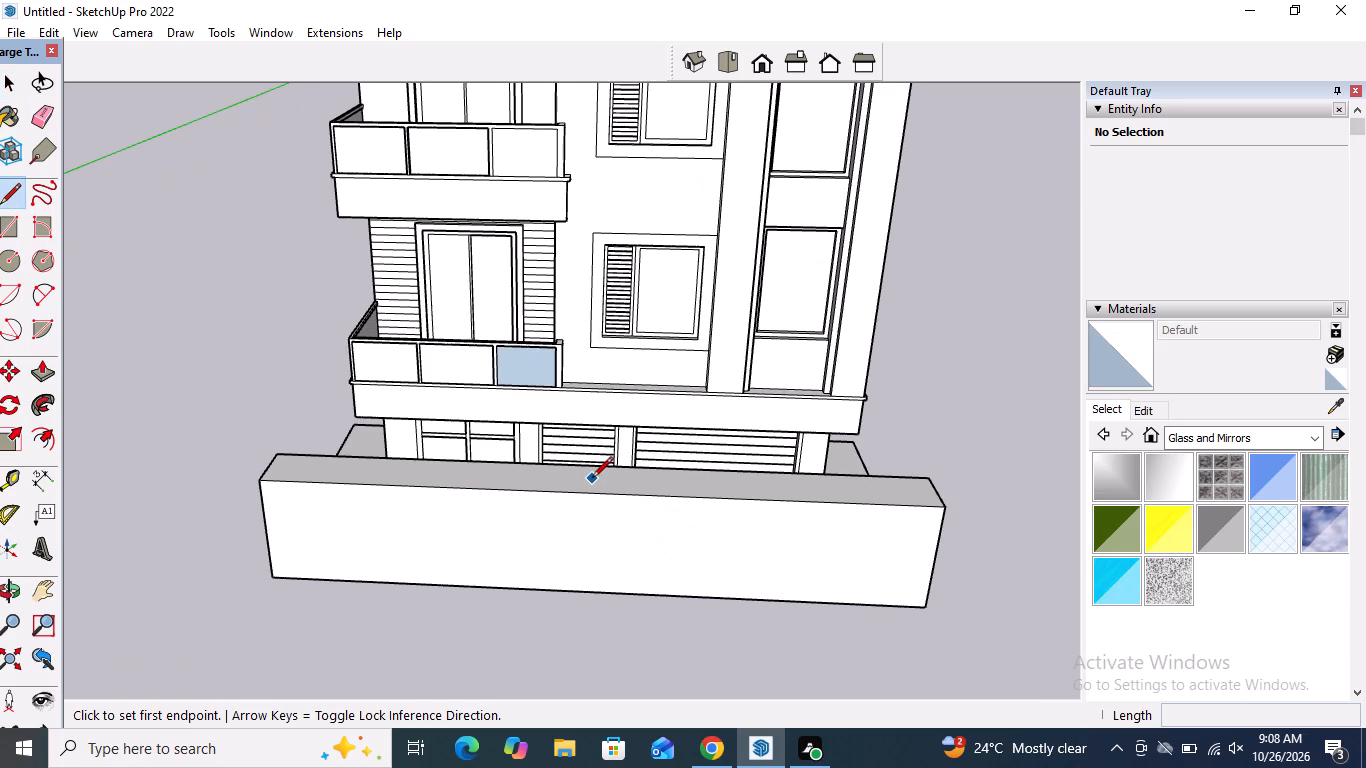
pyautogui.click(568, 468)
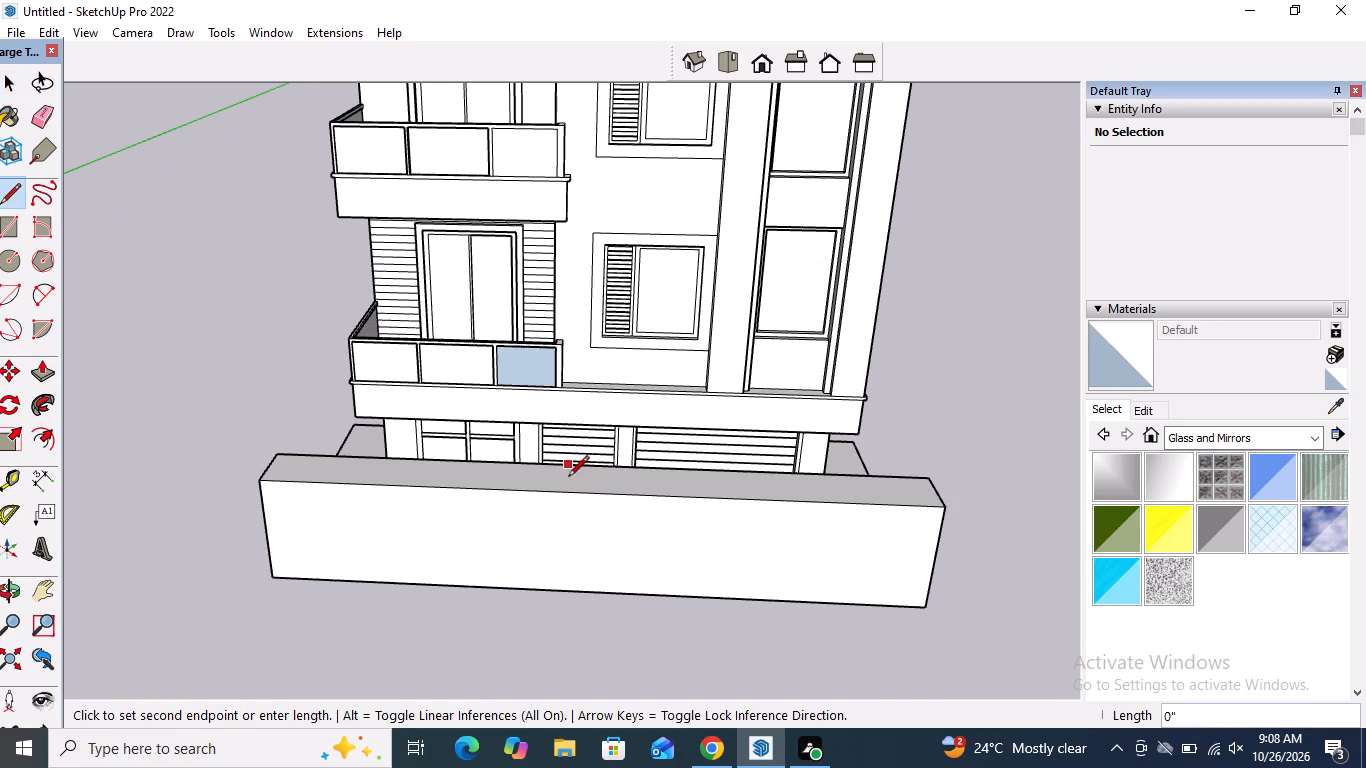
pyautogui.click(566, 494)
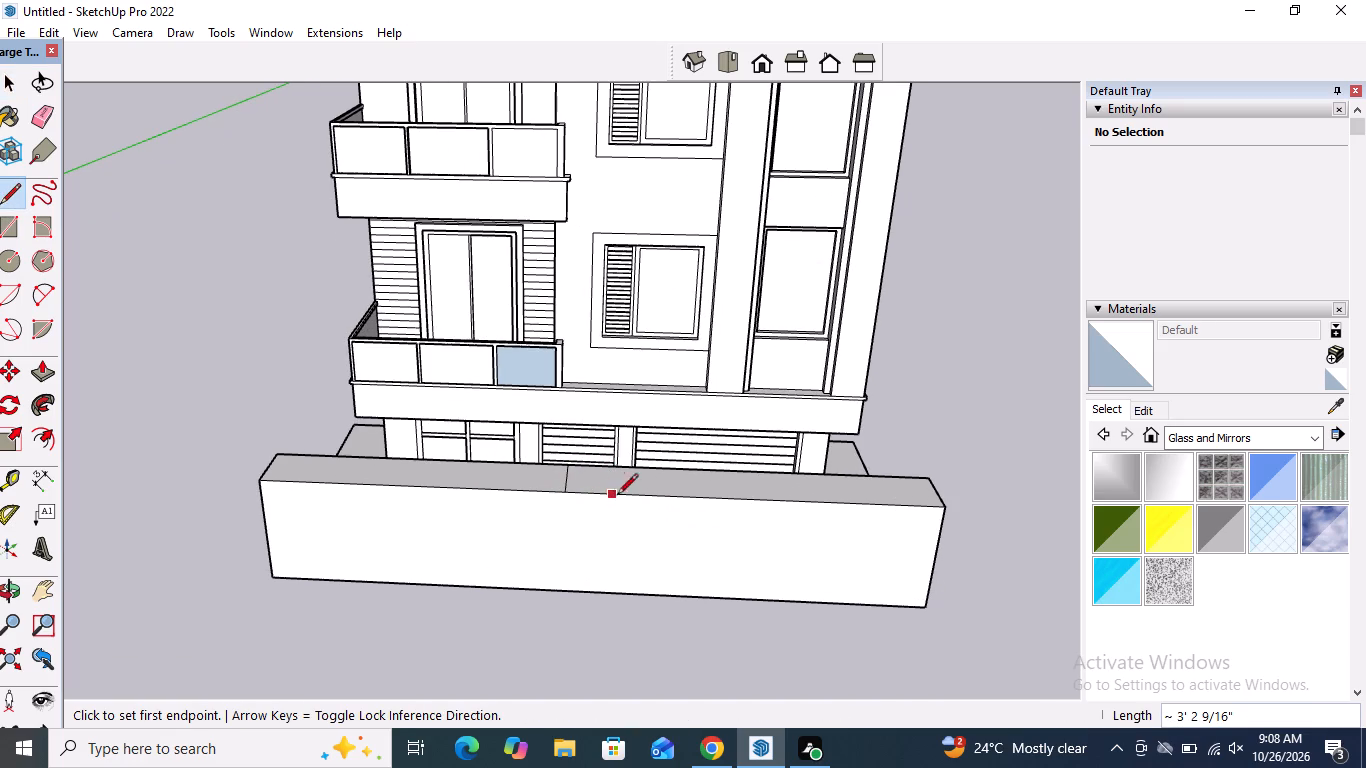
pyautogui.click(877, 478)
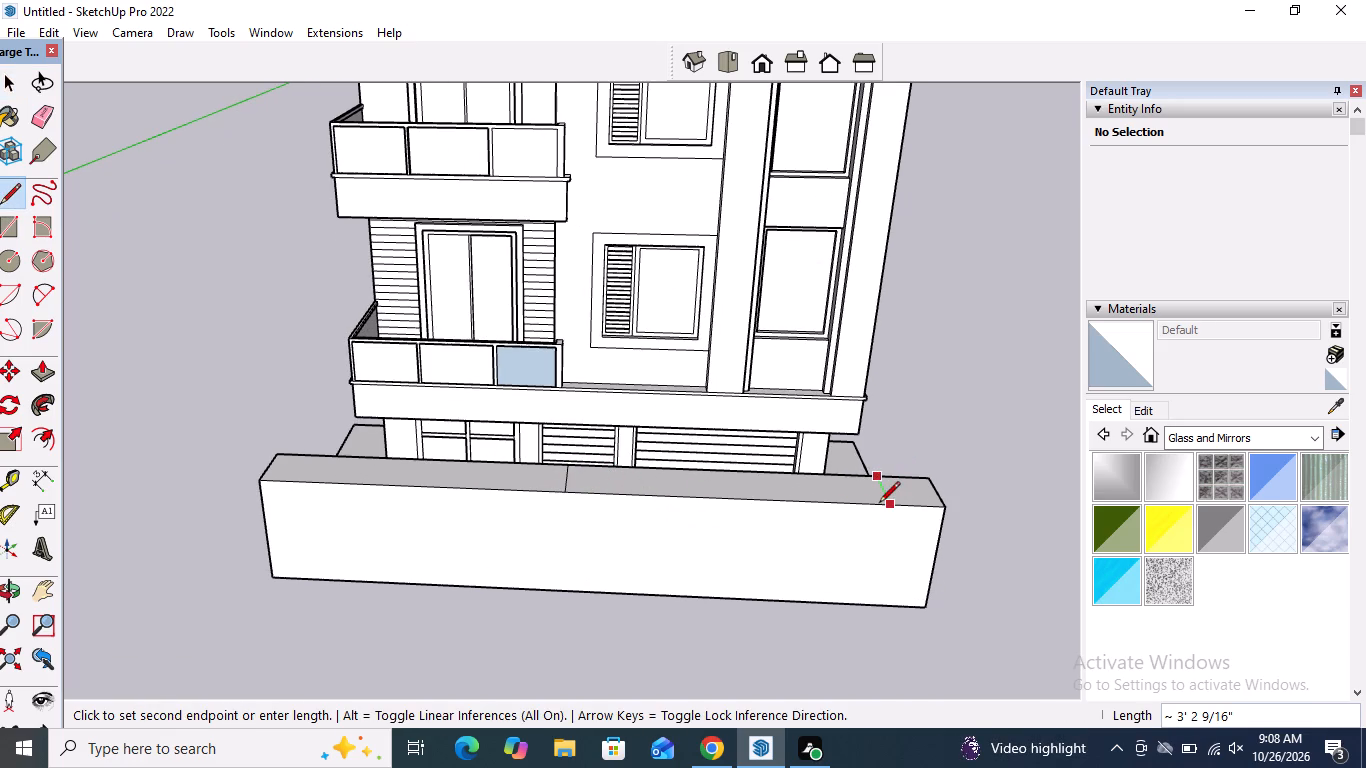
pyautogui.click(884, 504)
# Draw vertical lines about 6' 8 3/4" long down the wall's front face from the front ends of both top lines.
pyautogui.click(890, 510)
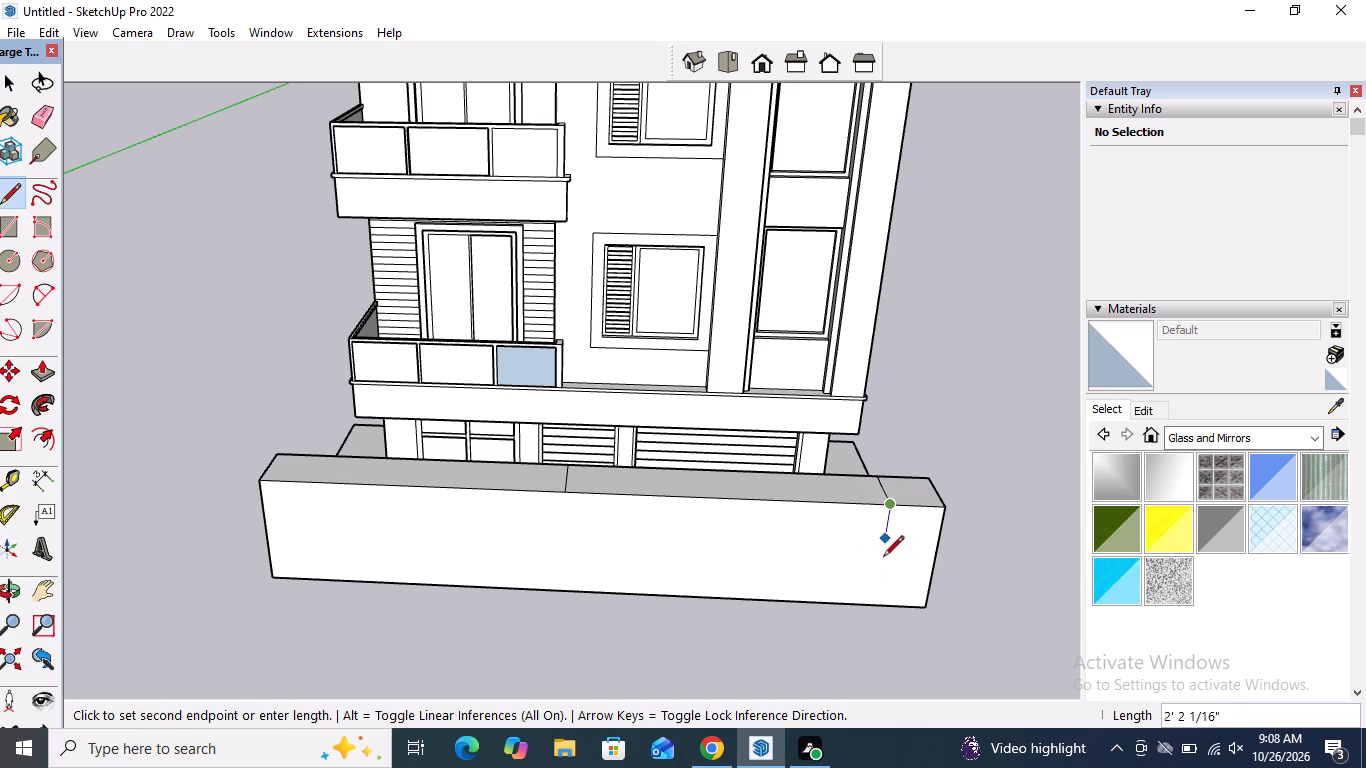
pyautogui.scroll(1, 882, 605)
pyautogui.click(881, 605)
pyautogui.moveTo(533, 483); pyautogui.dragTo(533, 496)
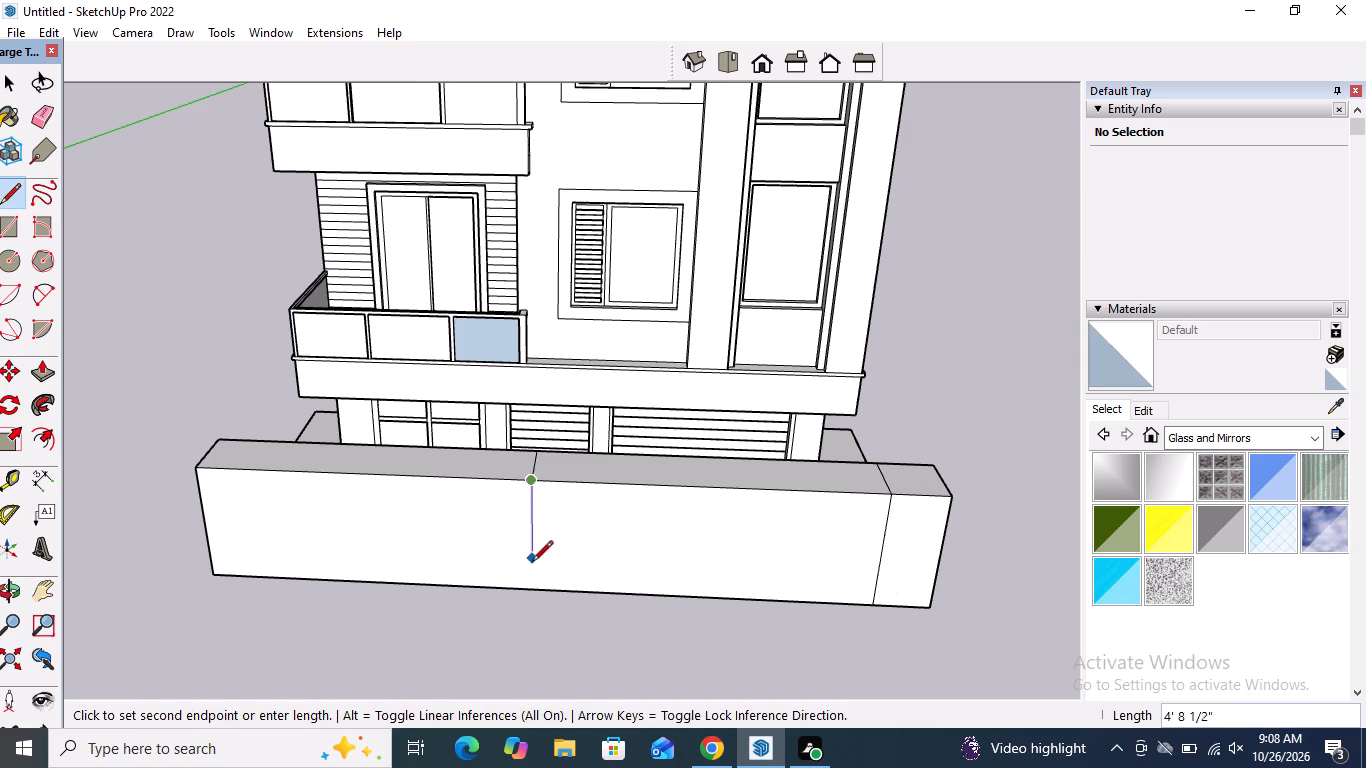
pyautogui.click(529, 588)
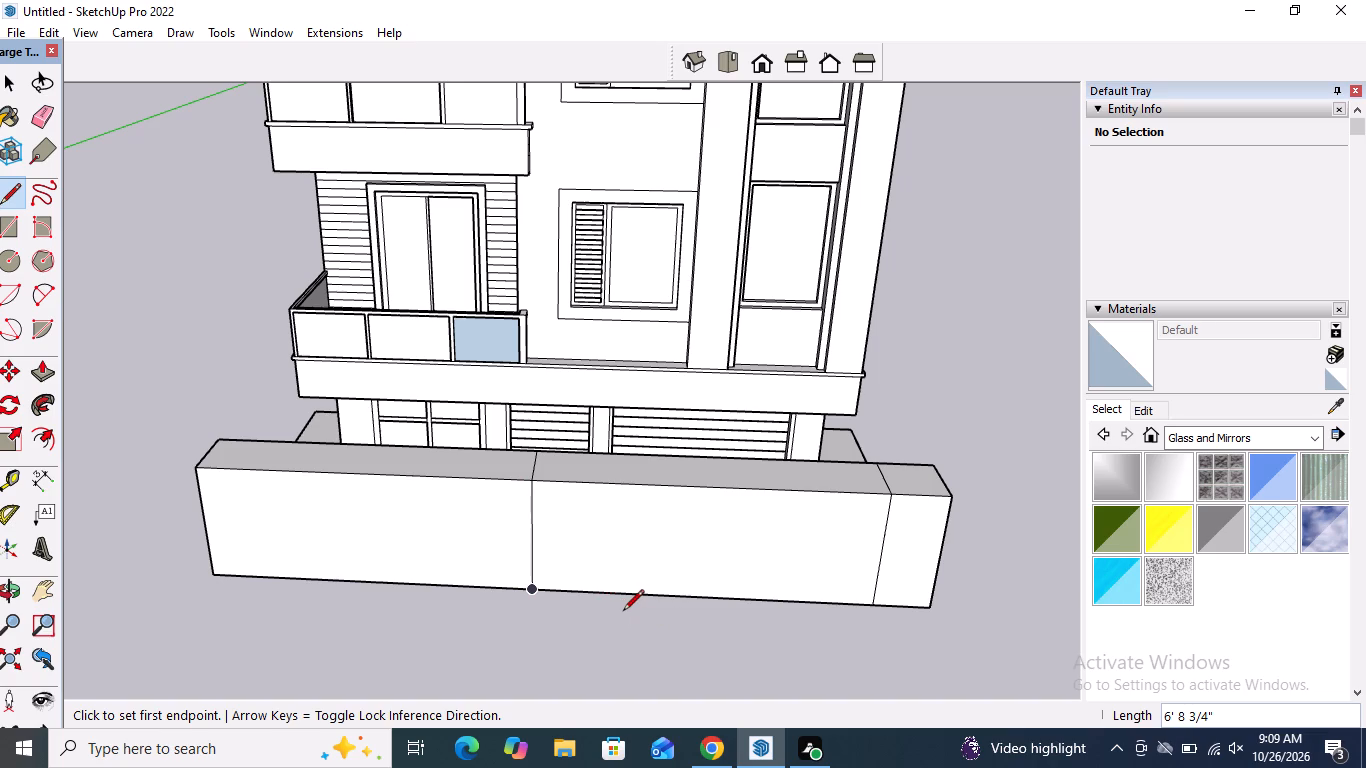
pyautogui.press('space')
# Push the wall's front panel between the two vertical lines back about 1' 3 1/2".
pyautogui.scroll(-2, 614, 593)
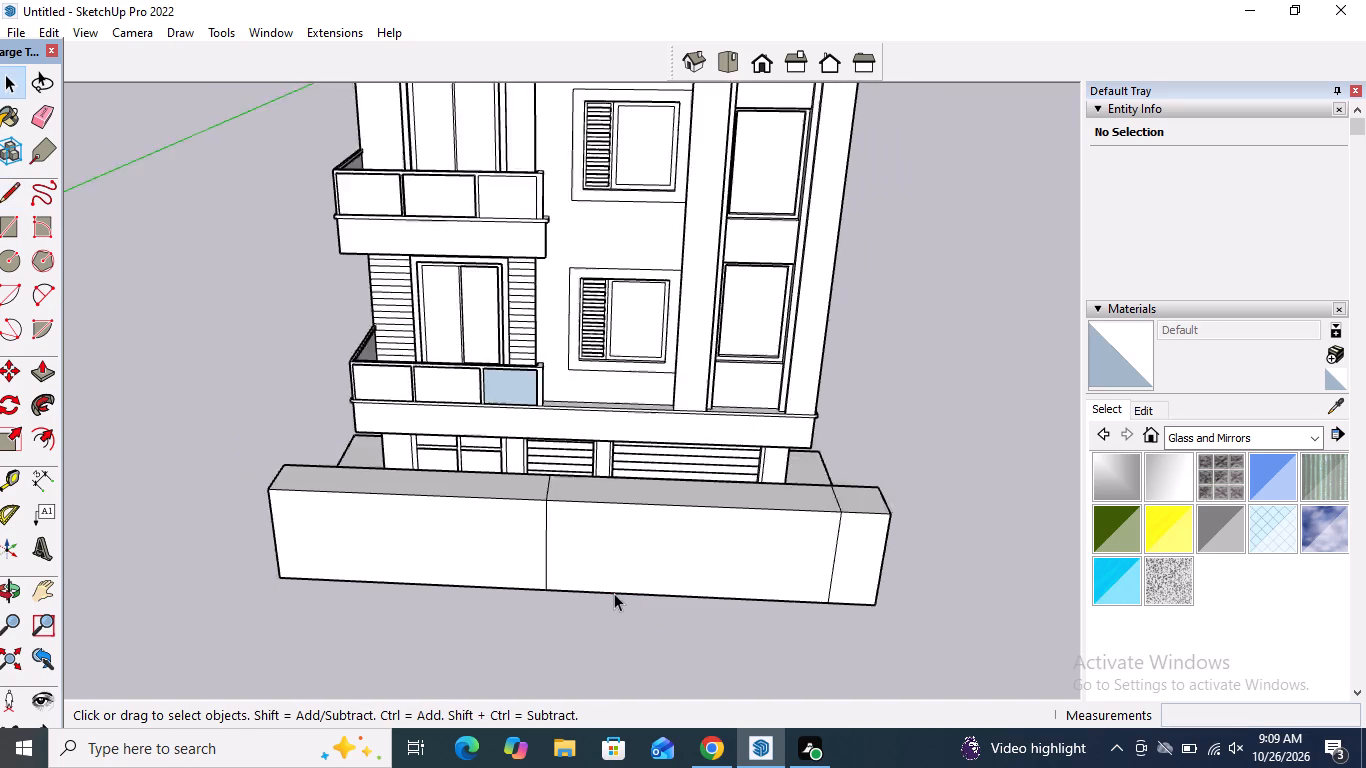
pyautogui.scroll(-2, 614, 593)
pyautogui.moveTo(636, 569); pyautogui.dragTo(658, 593, button='middle')
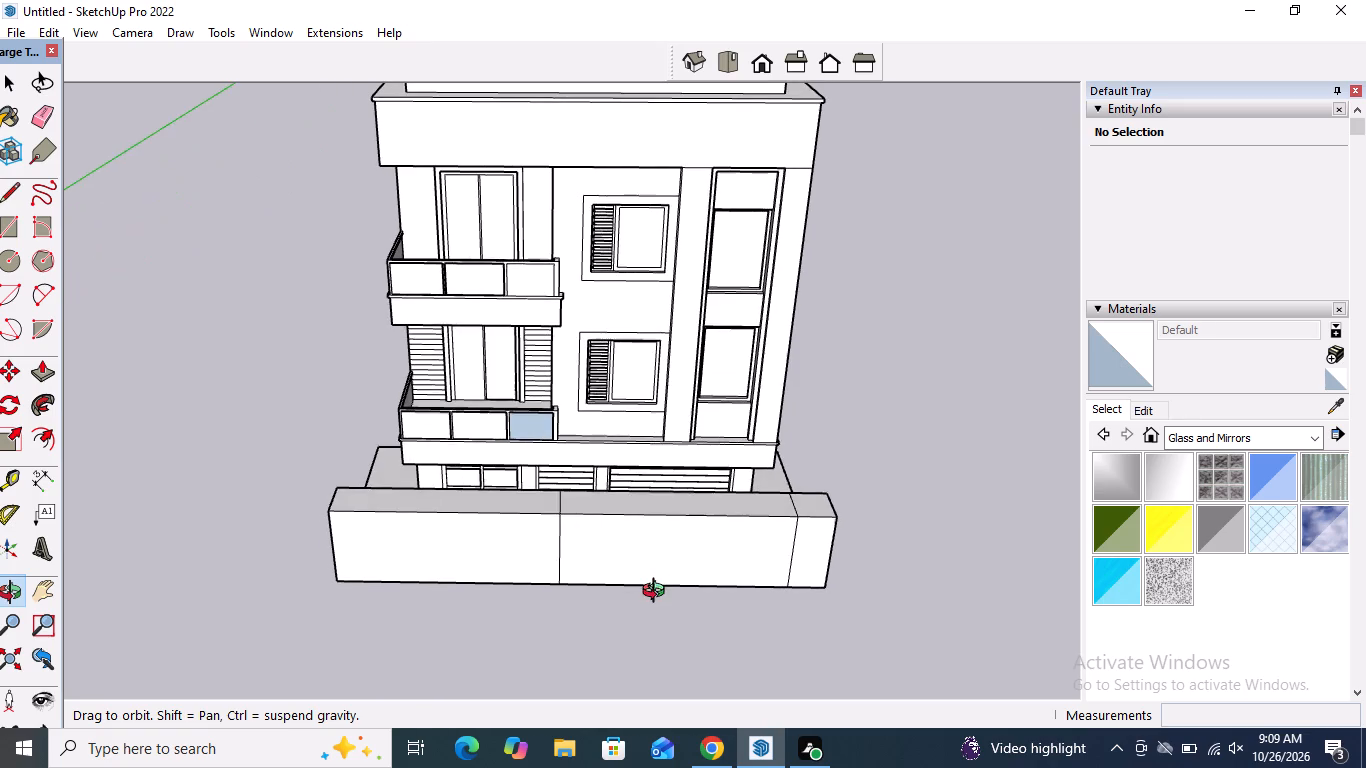
pyautogui.moveTo(658, 593); pyautogui.dragTo(626, 551, button='middle')
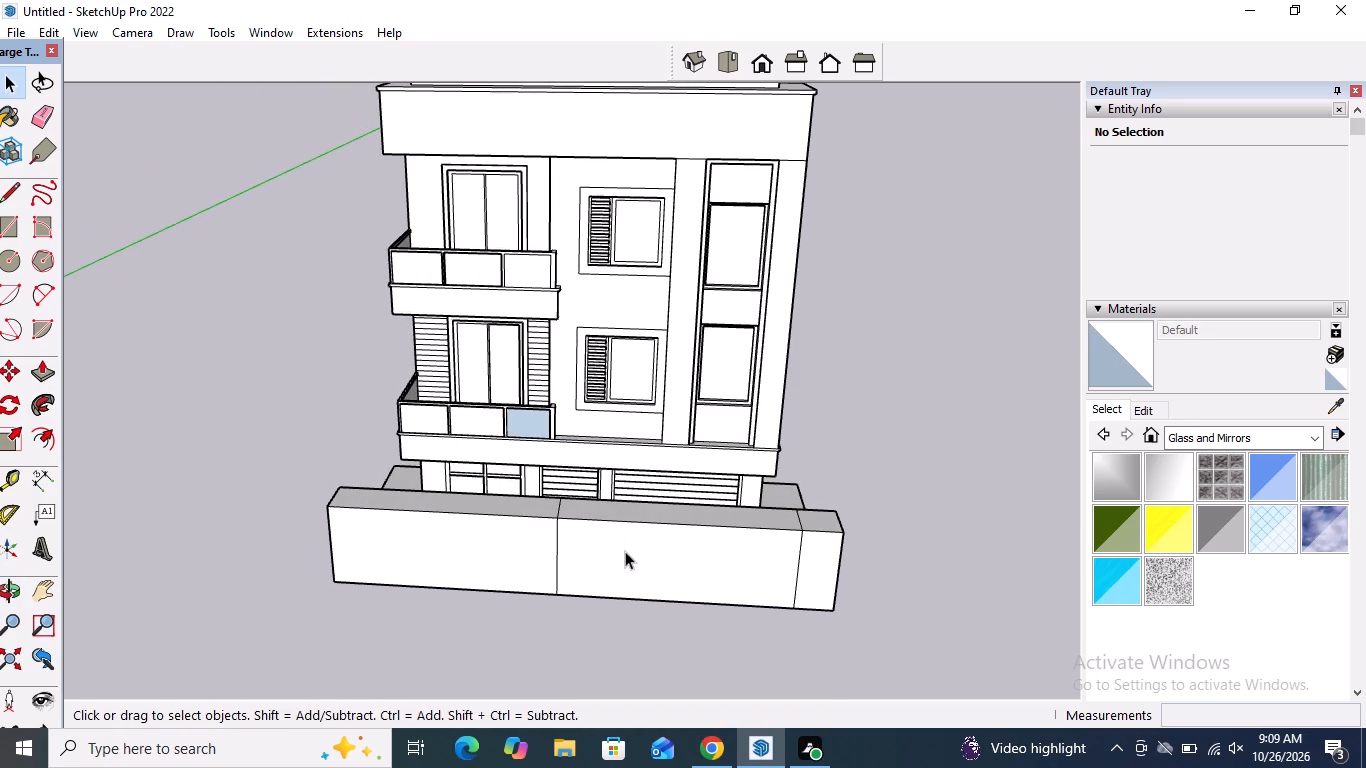
pyautogui.scroll(2, 625, 551)
pyautogui.click(57, 377)
pyautogui.scroll(1, 663, 601)
pyautogui.moveTo(494, 602); pyautogui.dragTo(307, 600, button='middle')
pyautogui.click(559, 574)
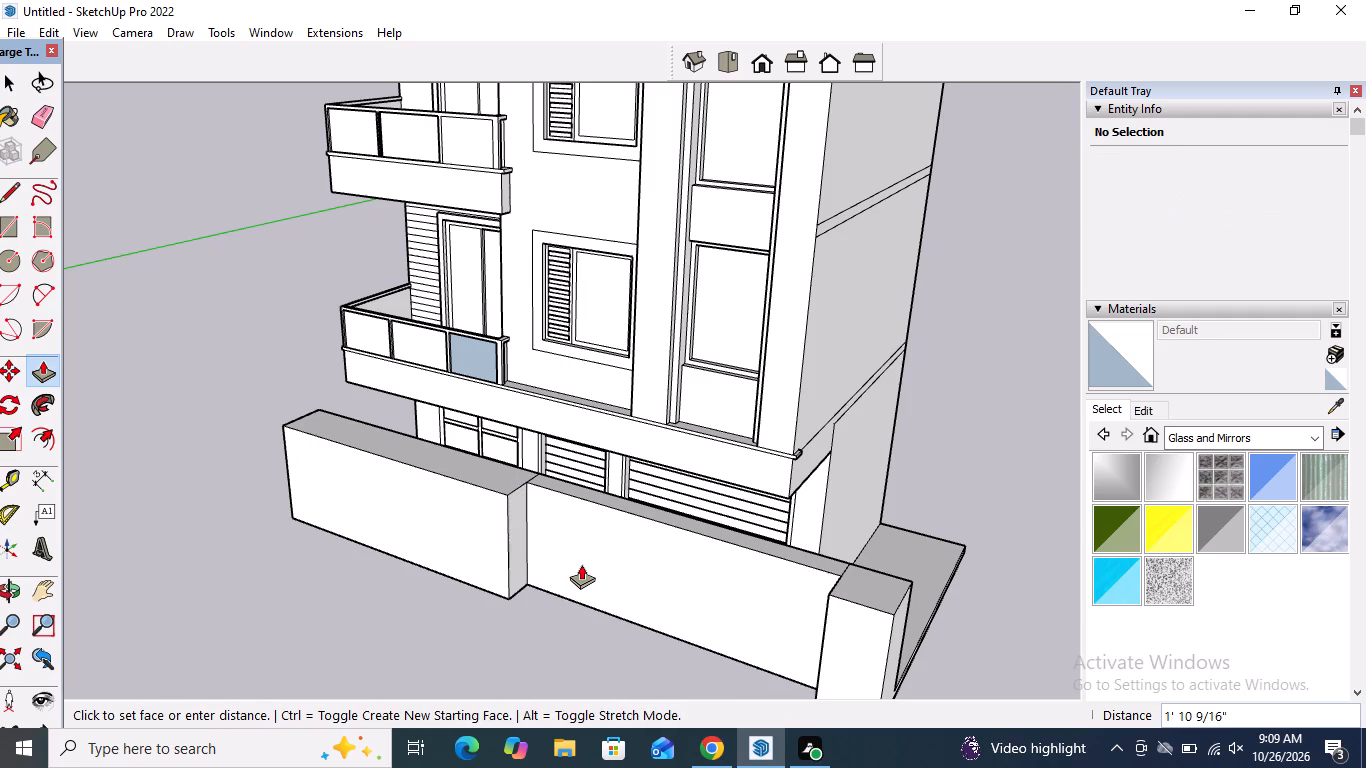
pyautogui.click(575, 568)
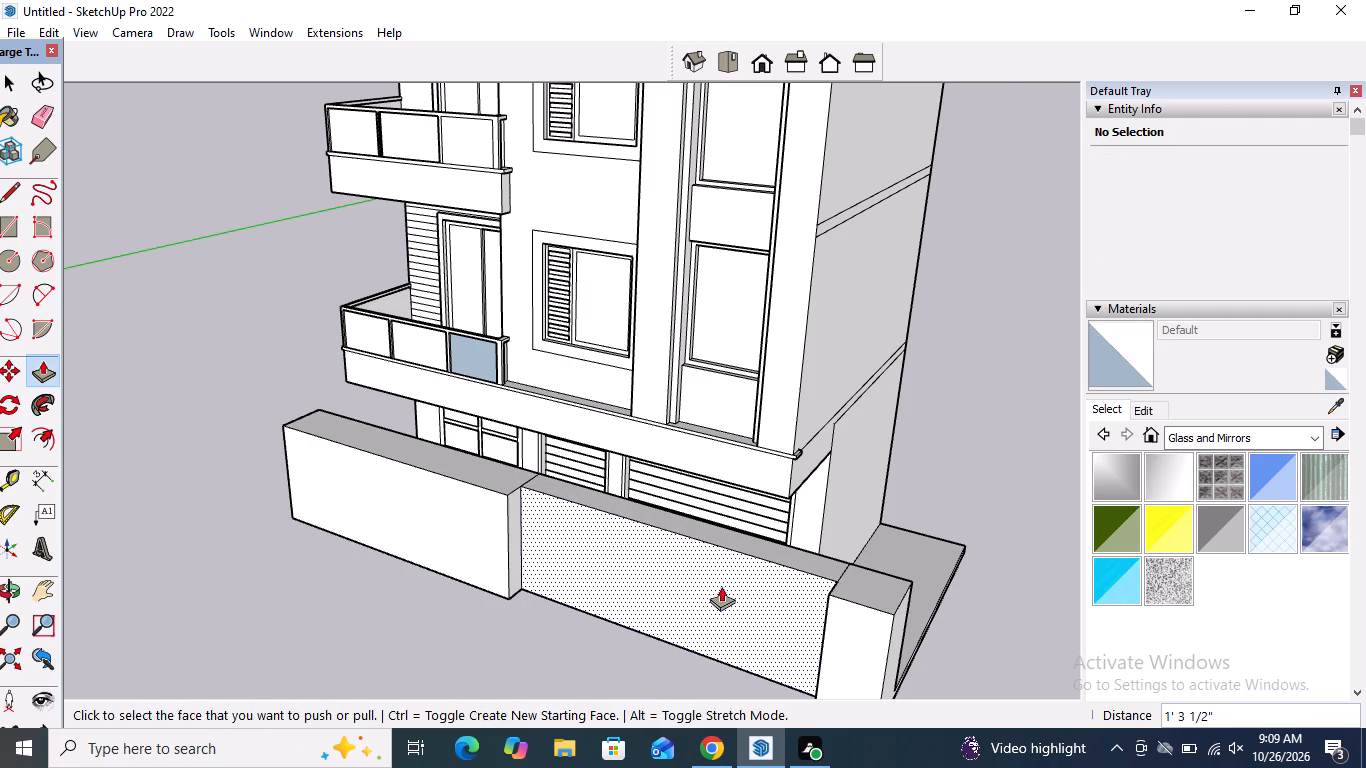
# Draw a vertical line down the wall's inner face, from the top line near the right end to the slab.
pyautogui.moveTo(720, 587); pyautogui.dragTo(251, 567, button='middle')
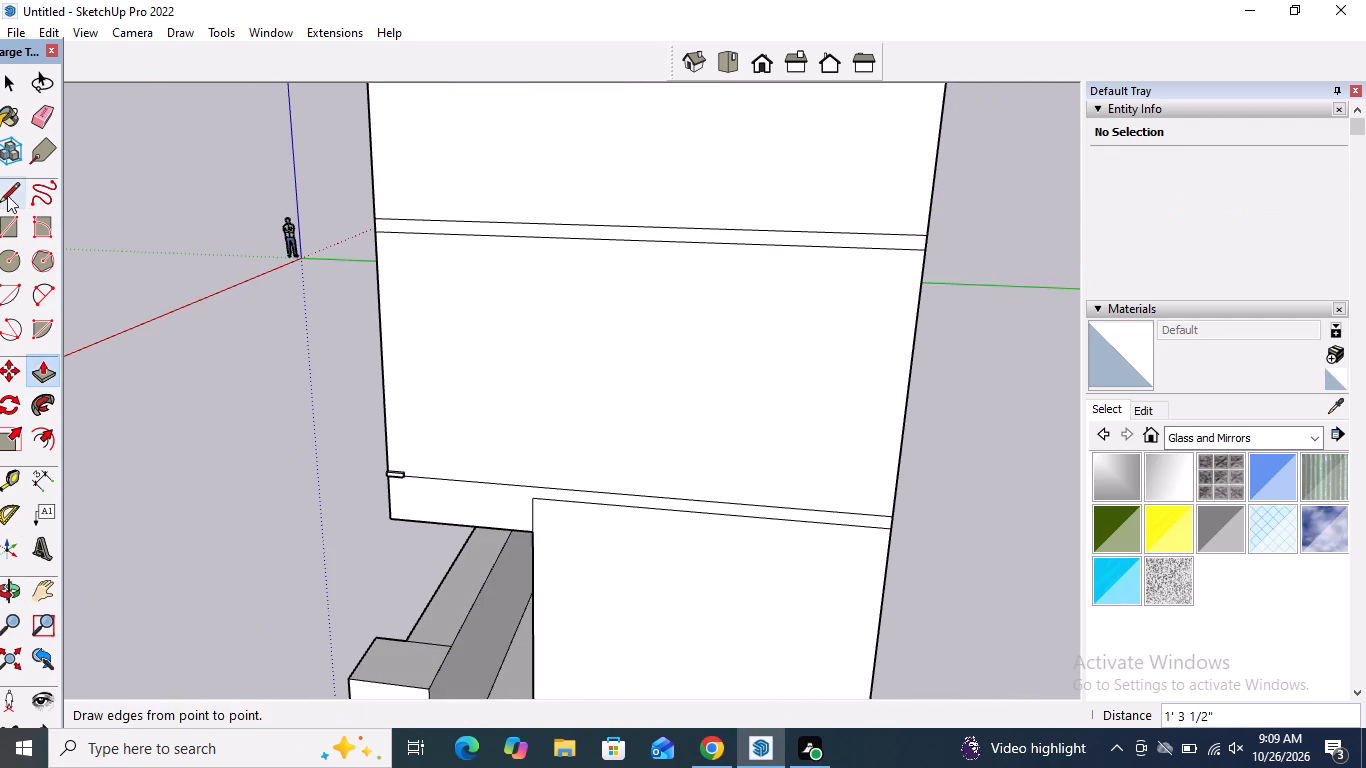
pyautogui.click(1, 192)
pyautogui.click(457, 648)
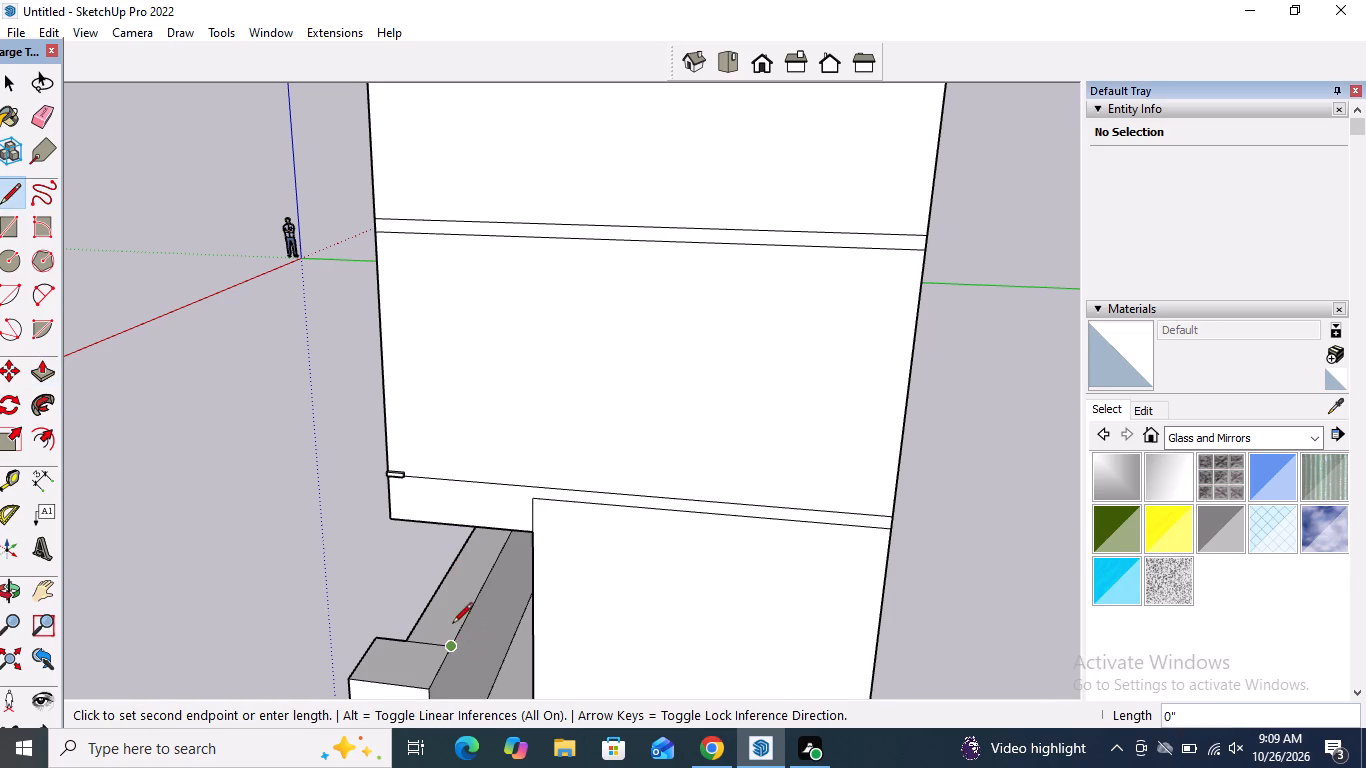
pyautogui.scroll(-5, 448, 576)
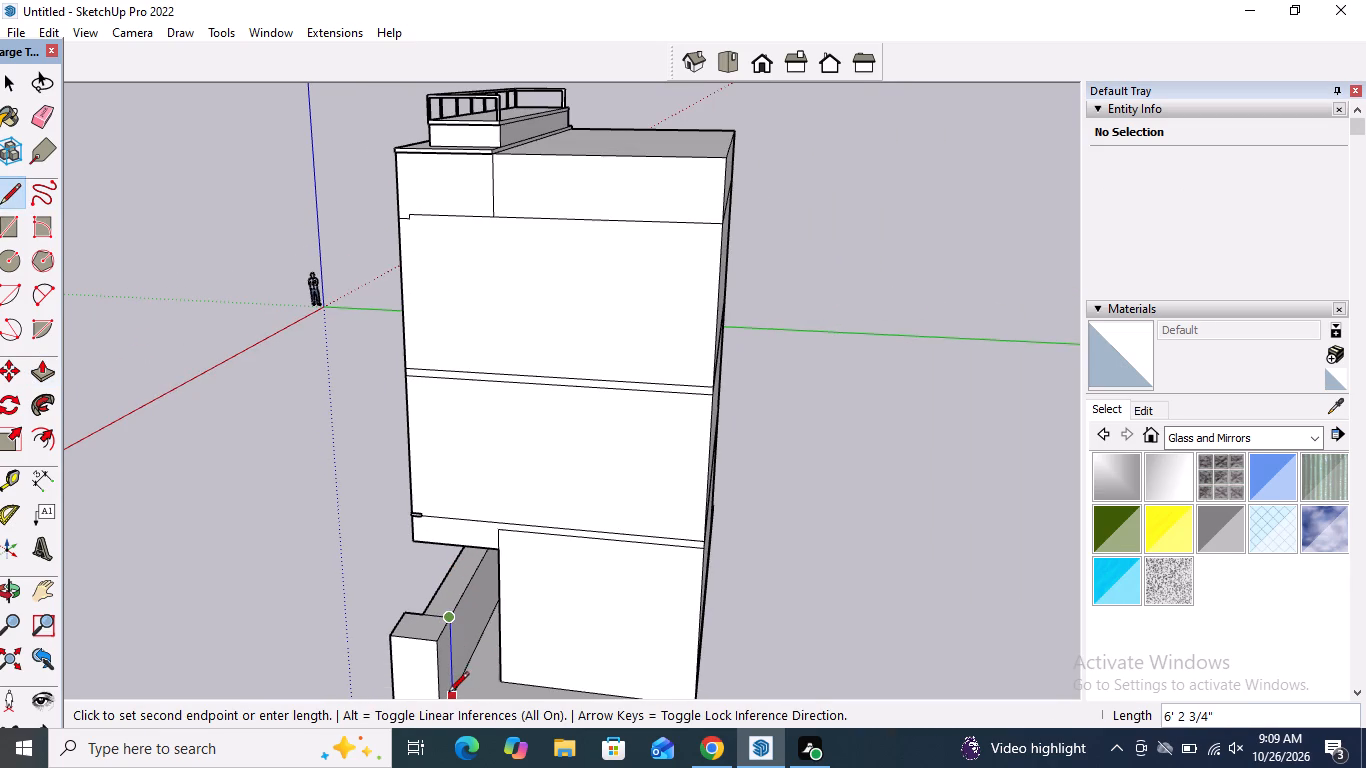
pyautogui.scroll(4, 448, 694)
pyautogui.scroll(-9, 454, 608)
pyautogui.scroll(6, 480, 598)
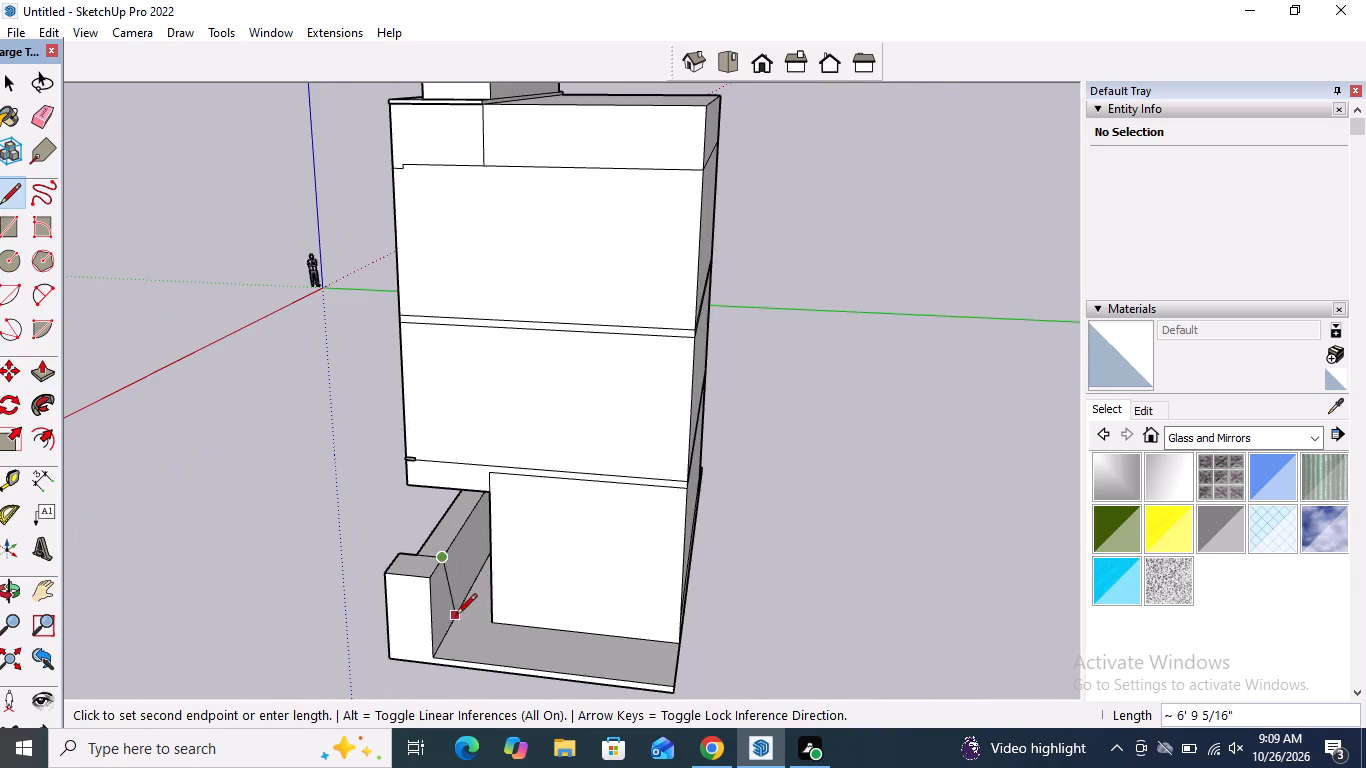
pyautogui.scroll(2, 456, 616)
pyautogui.click(440, 644)
# Draw a second vertical line about 6' 2 3/4" long down the wall's inner face, from the middle top line to the slab.
pyautogui.scroll(5, 437, 510)
pyautogui.moveTo(460, 501); pyautogui.dragTo(462, 473, button='middle')
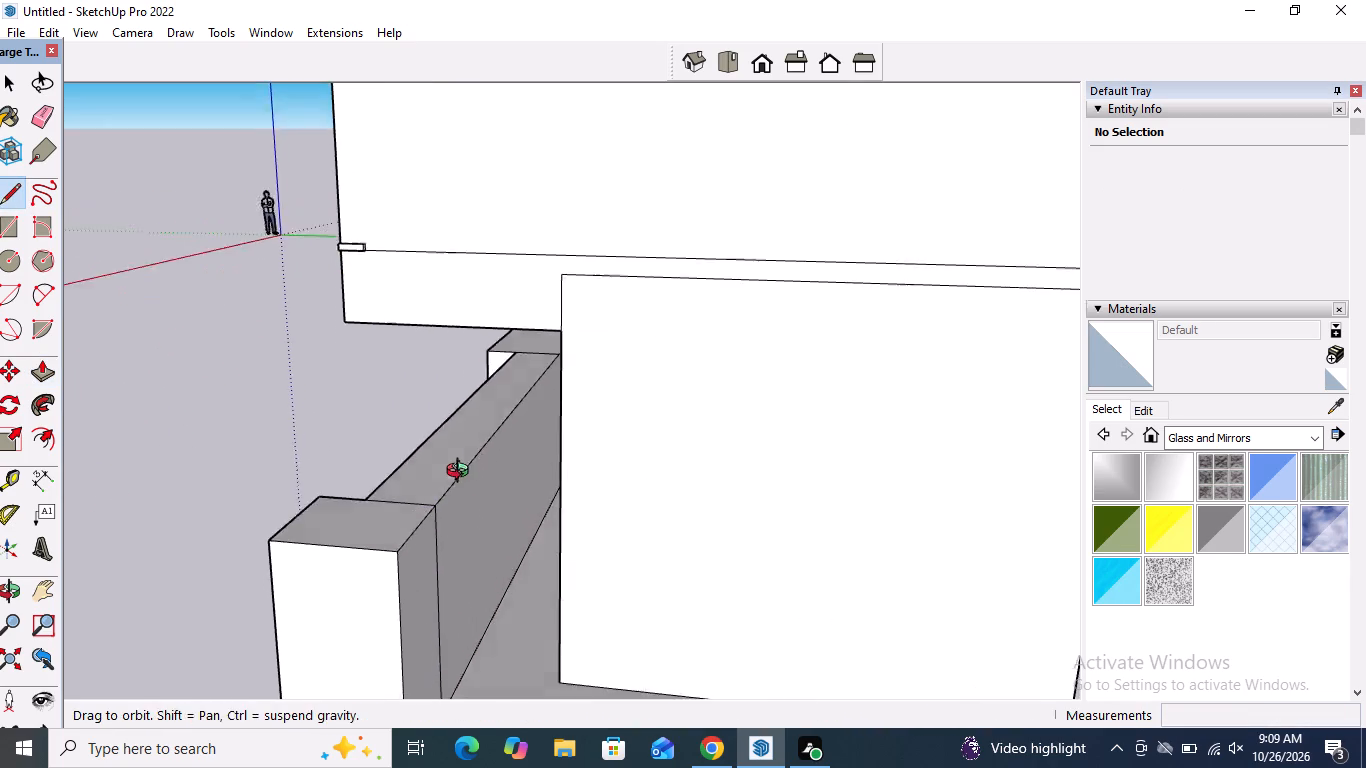
pyautogui.moveTo(462, 473); pyautogui.dragTo(470, 453, button='middle')
pyautogui.scroll(3, 567, 359)
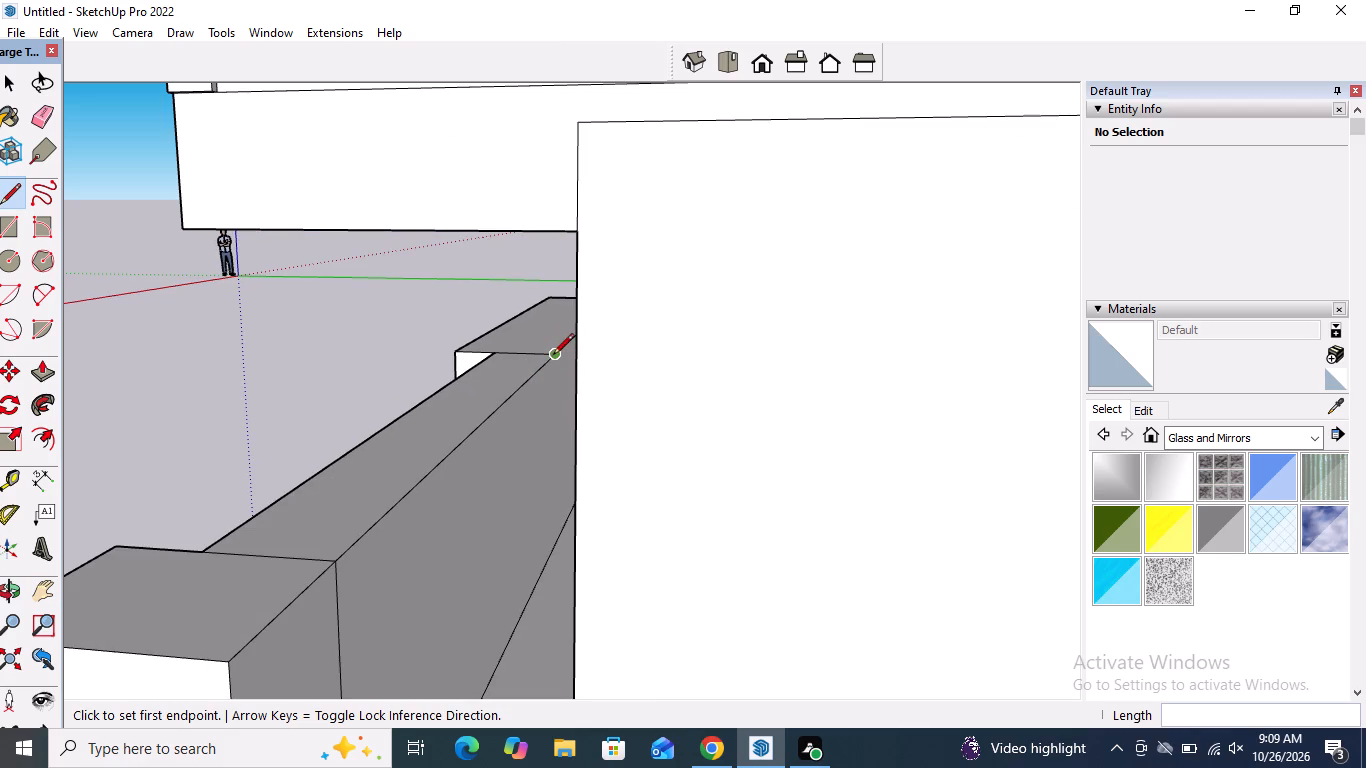
pyautogui.click(553, 356)
pyautogui.moveTo(553, 450); pyautogui.dragTo(574, 460, button='middle')
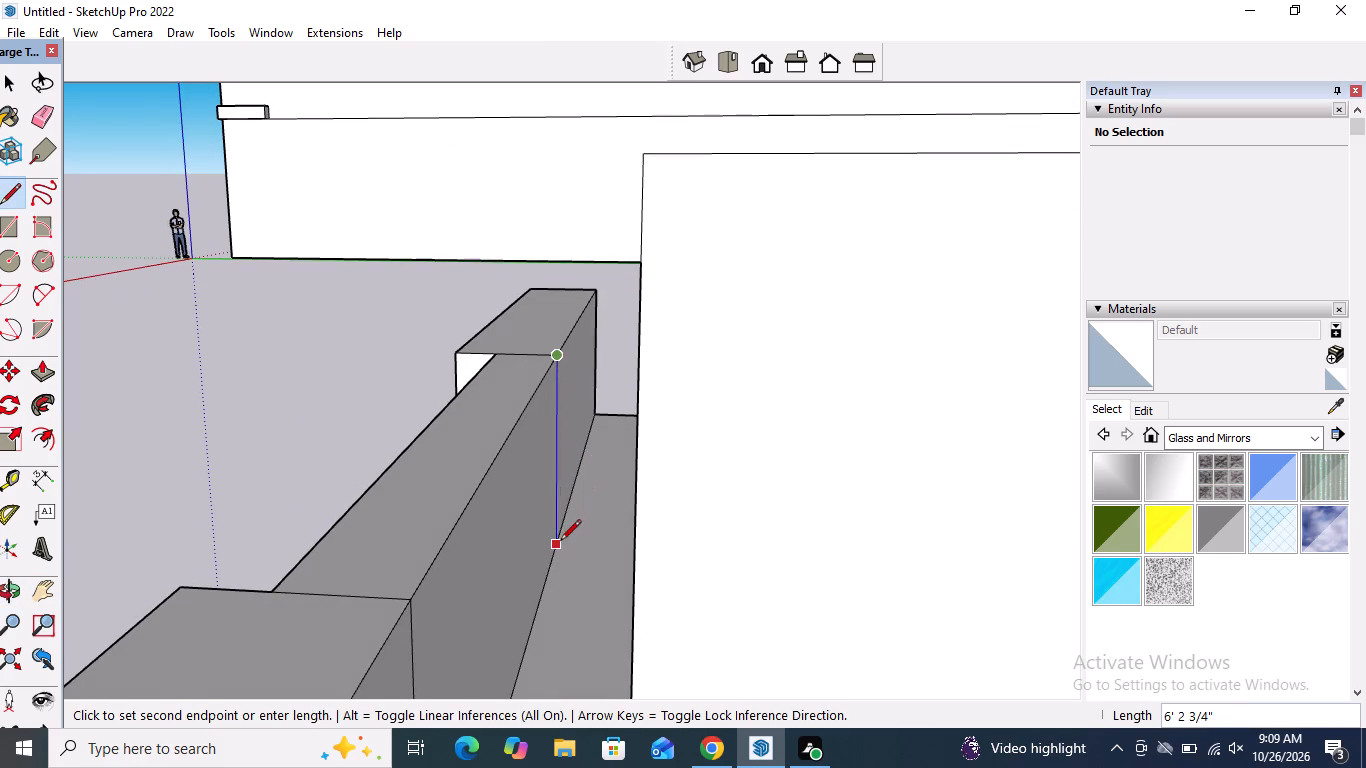
pyautogui.click(558, 547)
pyautogui.press('space')
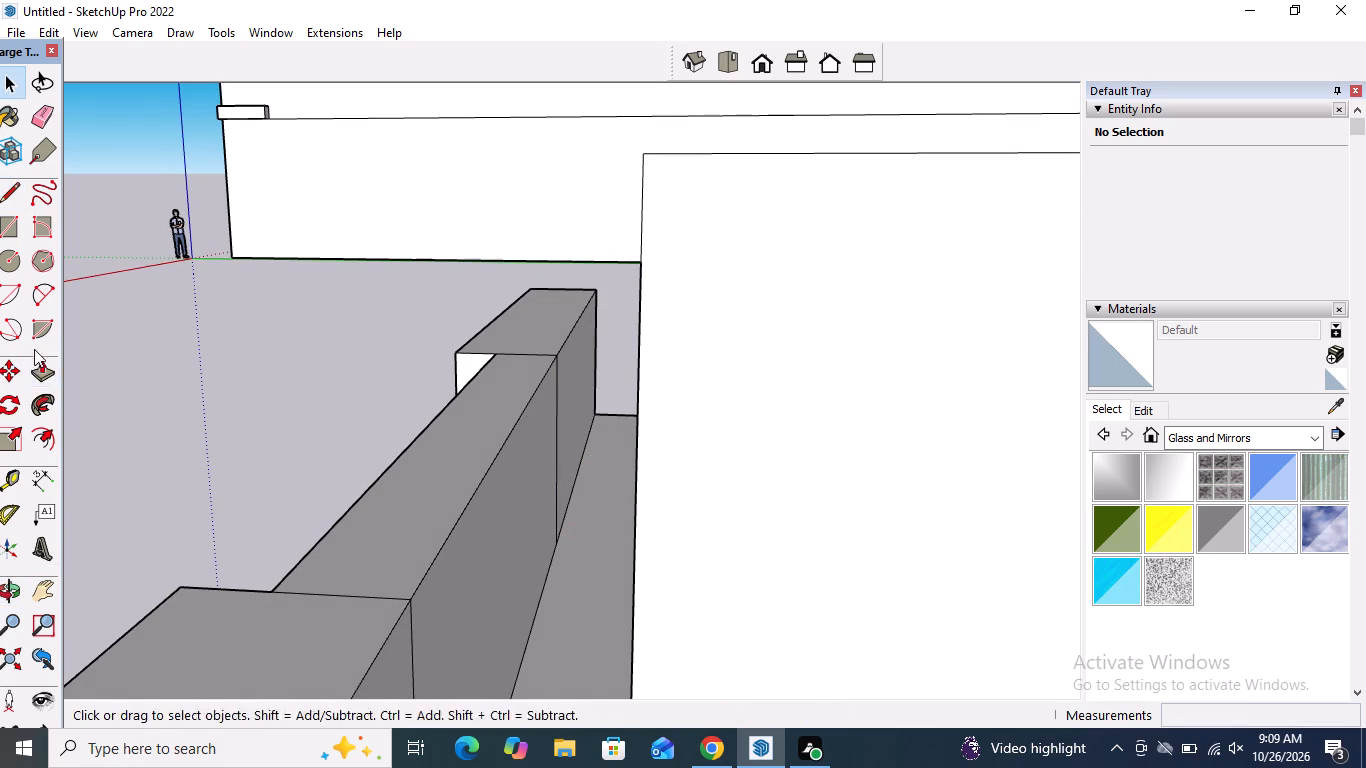
# Push the inner-face panel between the two vertical lines in about 1' 3 1/4" to thin that wall section.
pyautogui.click(39, 365)
pyautogui.click(509, 517)
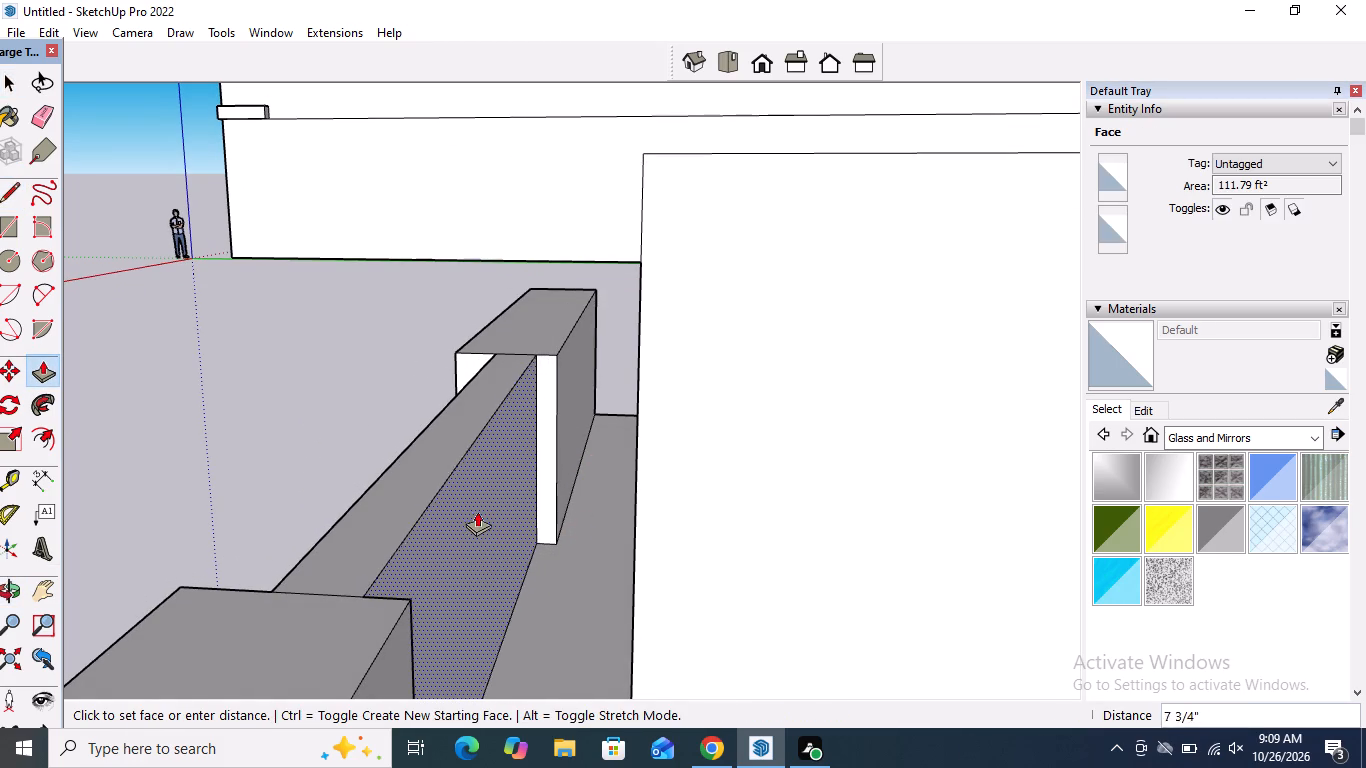
pyautogui.click(453, 495)
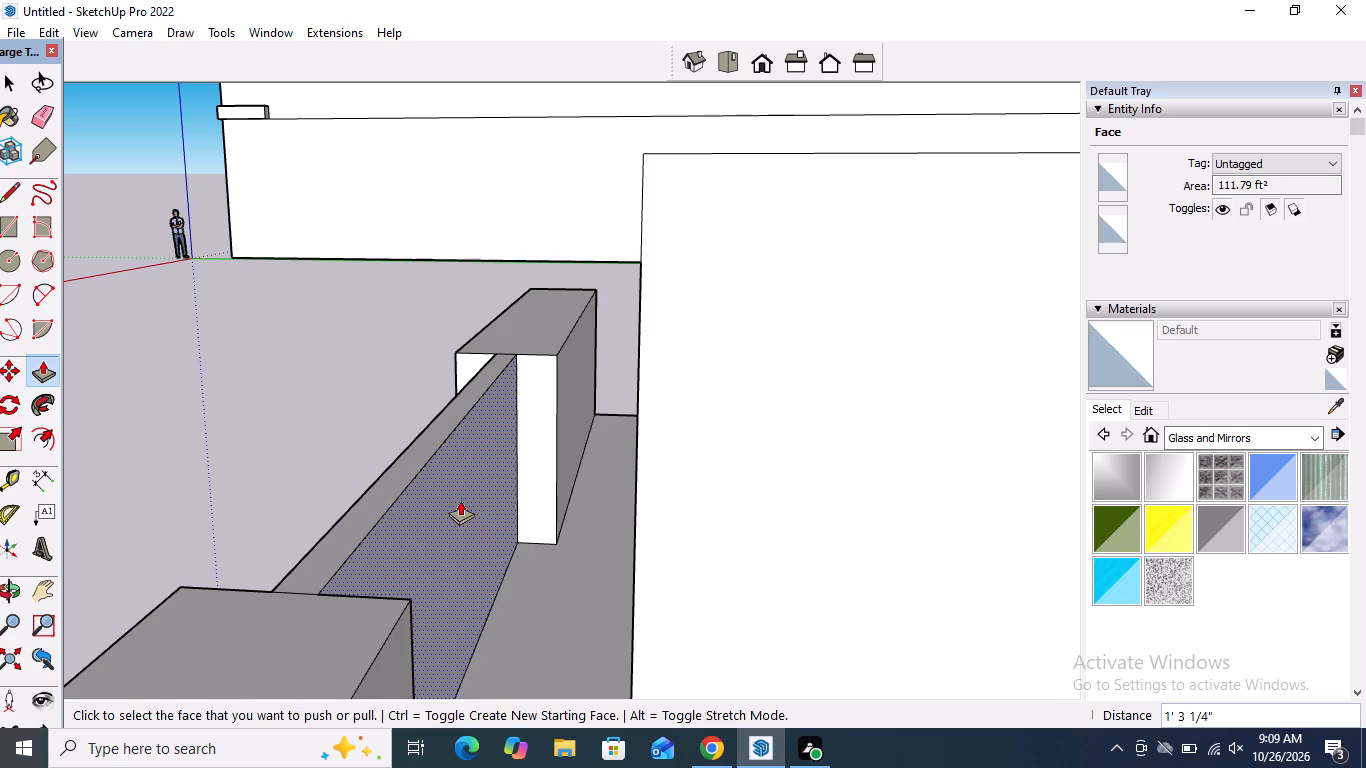
pyautogui.press('space')
# Draw a rectangle about 12' 6" by 2' 5" on the front face of the boundary wall's longer thick section.
pyautogui.scroll(-14, 505, 447)
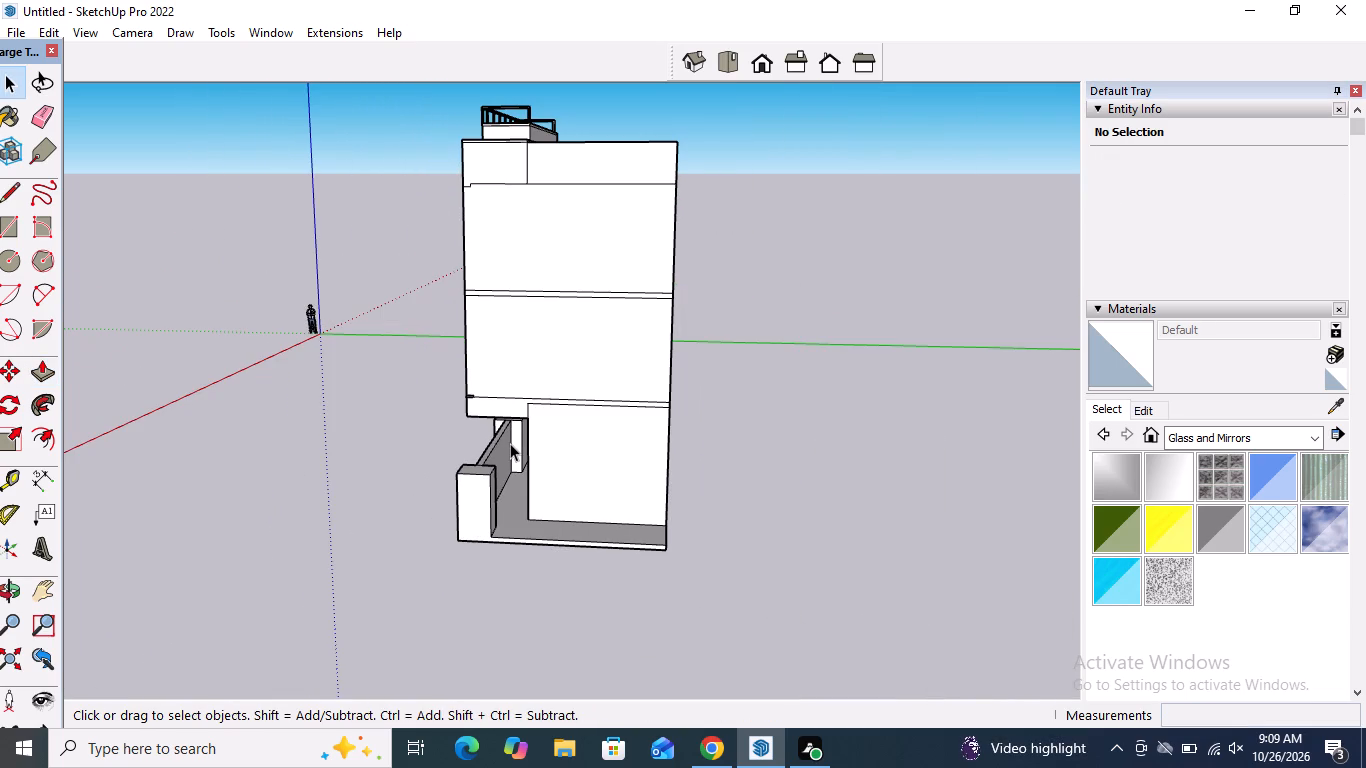
pyautogui.scroll(-5, 512, 446)
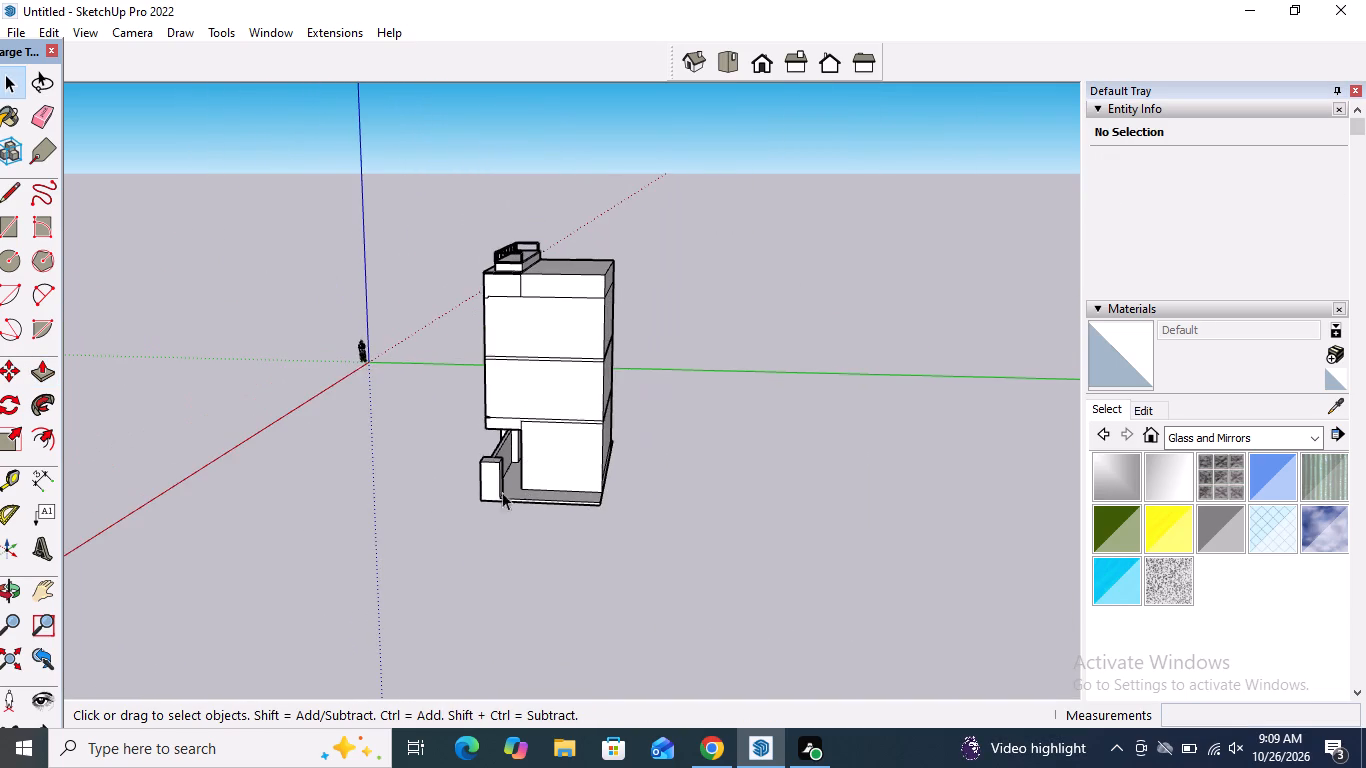
pyautogui.moveTo(490, 483); pyautogui.dragTo(1004, 503, button='middle')
pyautogui.scroll(5, 554, 432)
pyautogui.moveTo(589, 454); pyautogui.dragTo(714, 415, button='middle')
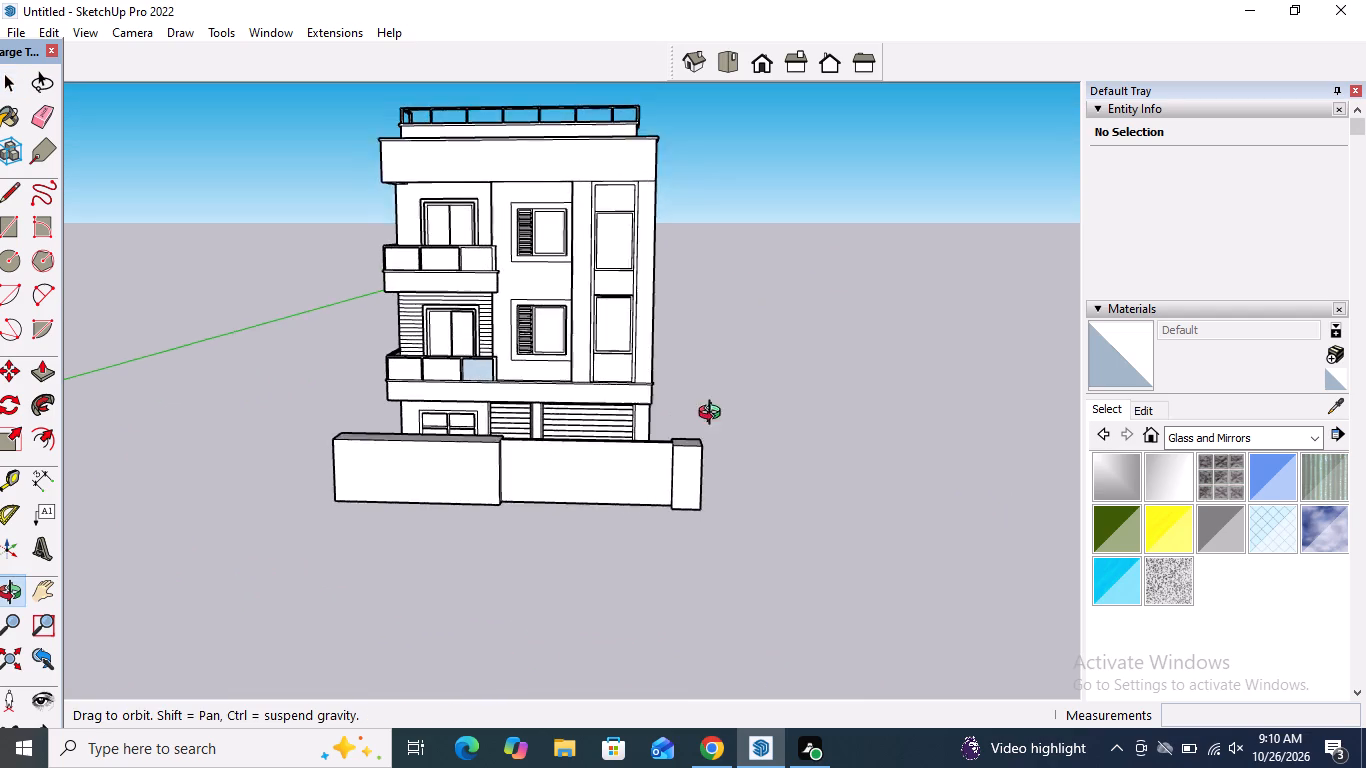
pyautogui.moveTo(714, 415); pyautogui.dragTo(739, 389, button='middle')
pyautogui.scroll(3, 633, 435)
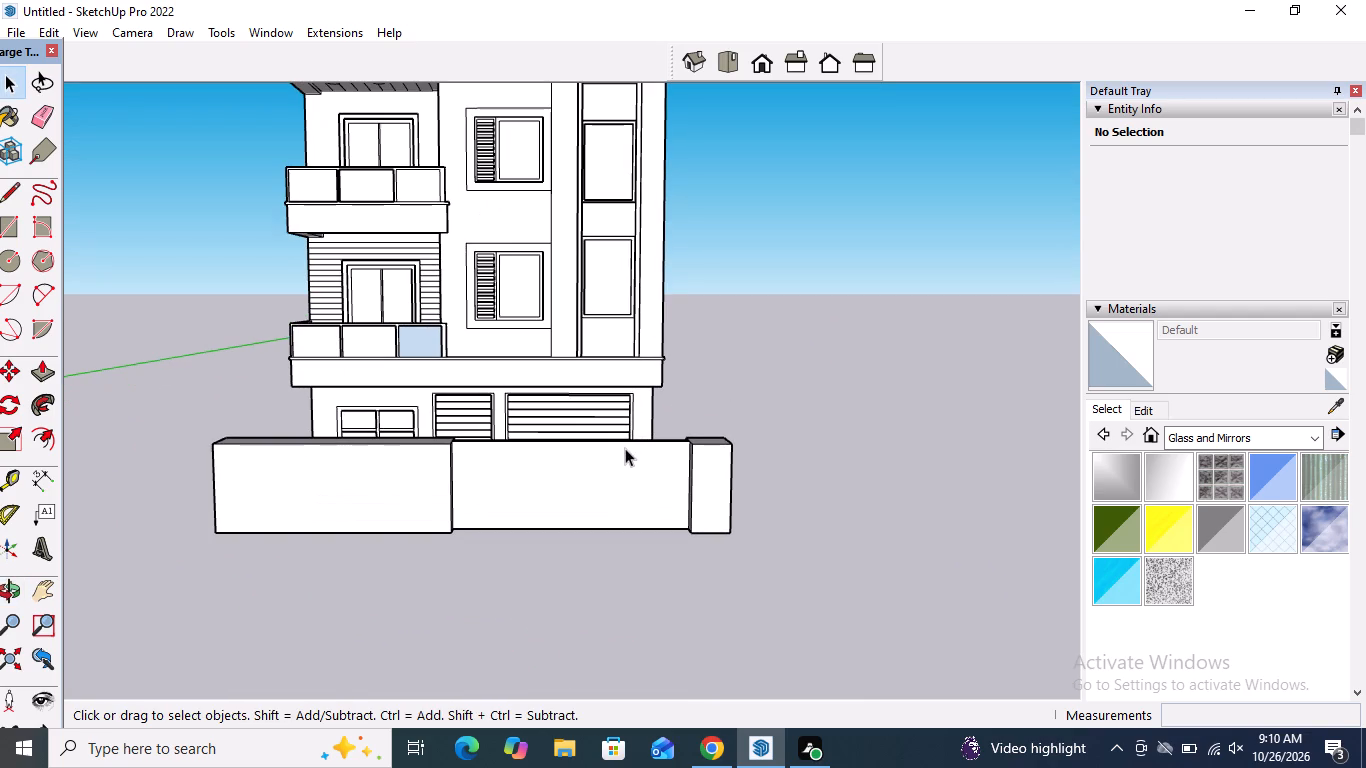
pyautogui.scroll(-5, 626, 448)
pyautogui.scroll(3, 466, 460)
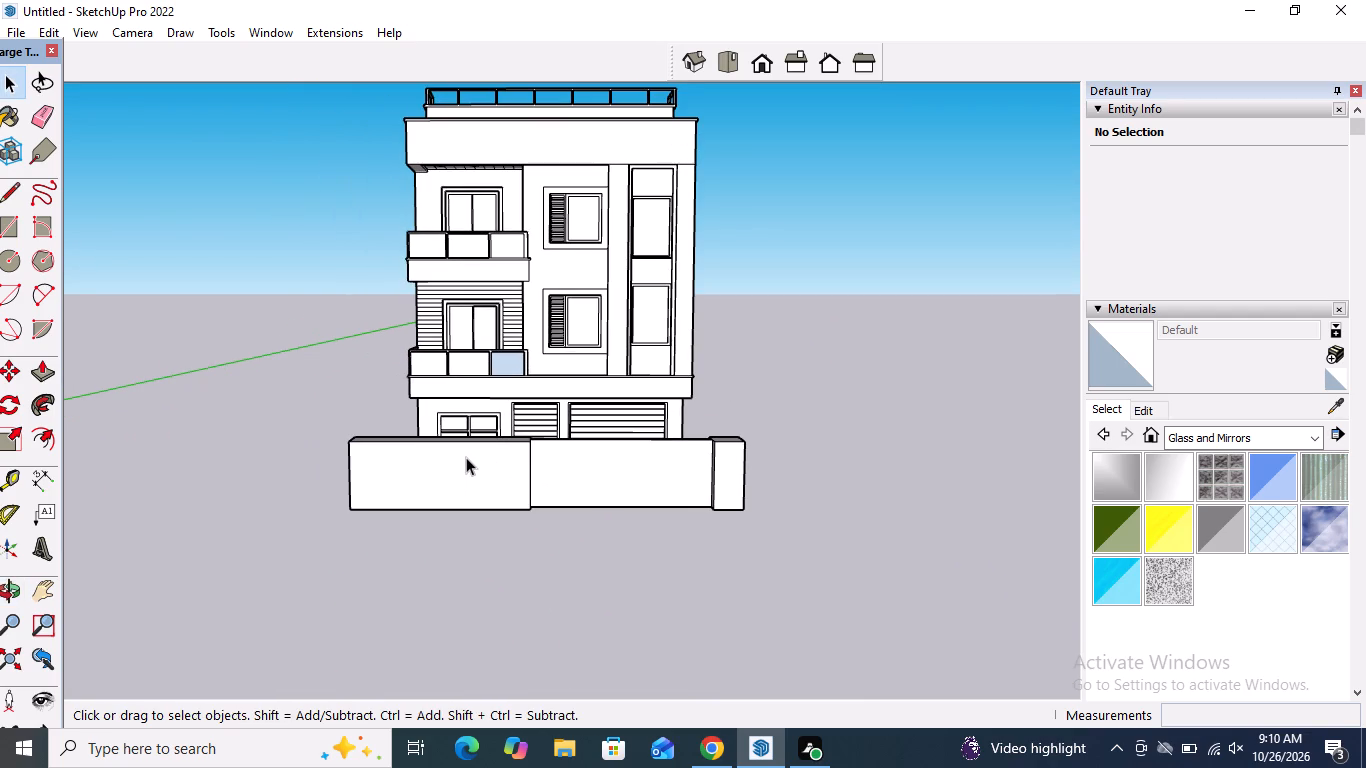
pyautogui.scroll(4, 442, 469)
pyautogui.moveTo(440, 464); pyautogui.dragTo(477, 446, button='middle')
pyautogui.scroll(3, 445, 497)
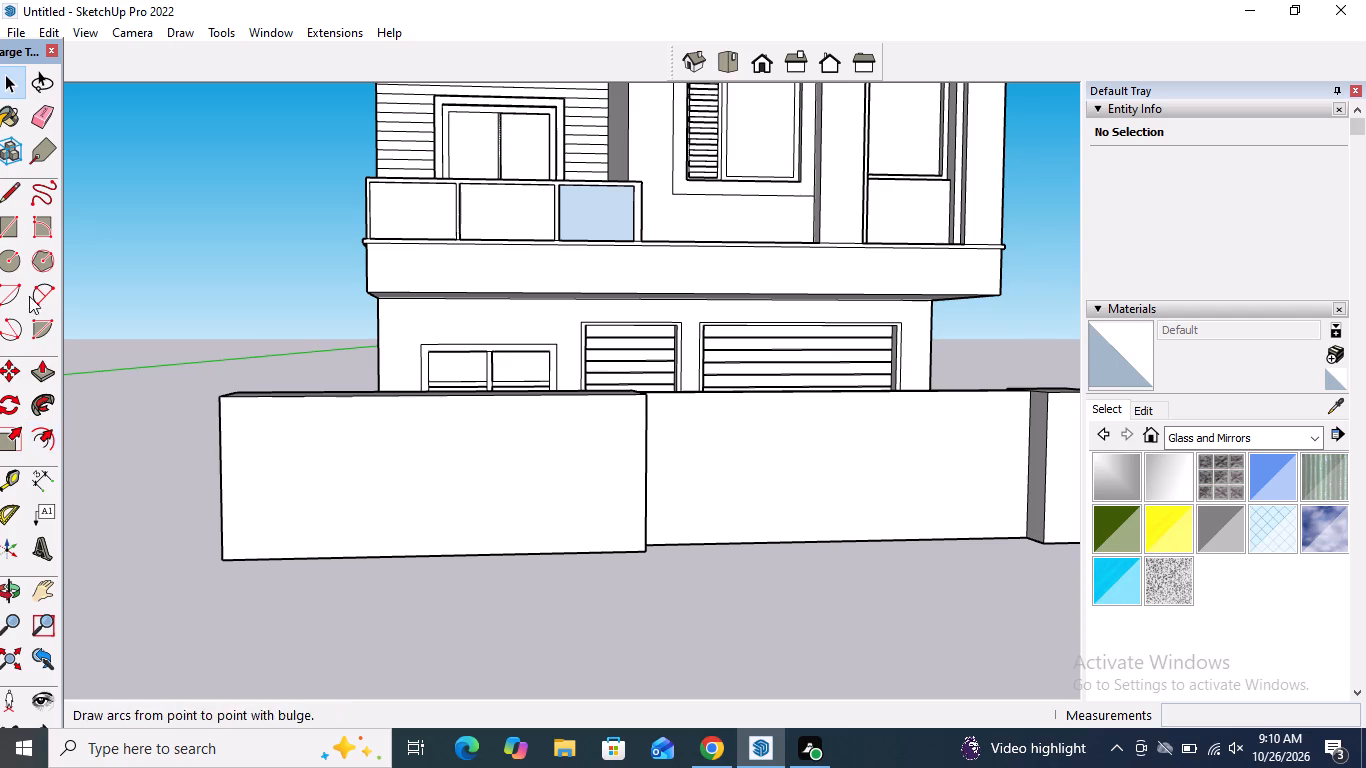
pyautogui.click(16, 229)
pyautogui.scroll(1, 313, 441)
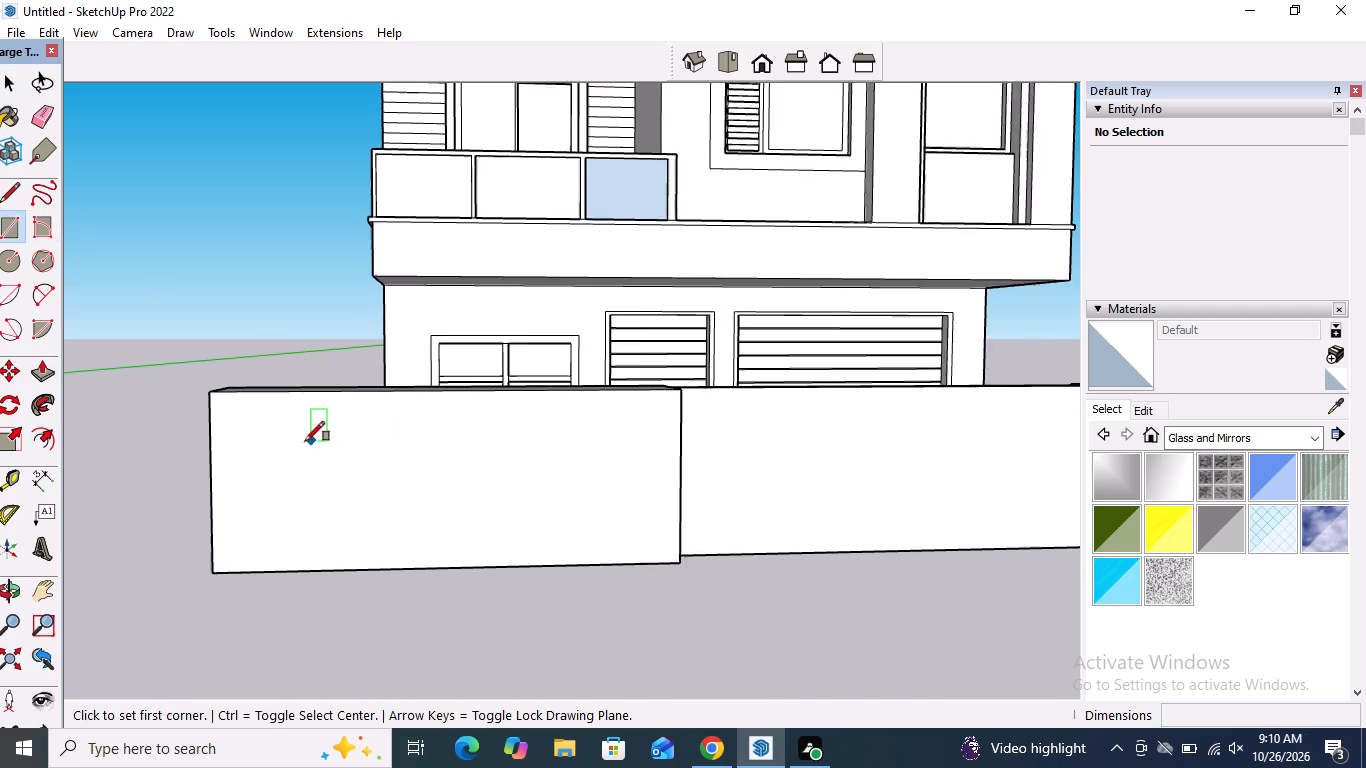
pyautogui.scroll(1, 305, 441)
pyautogui.click(282, 439)
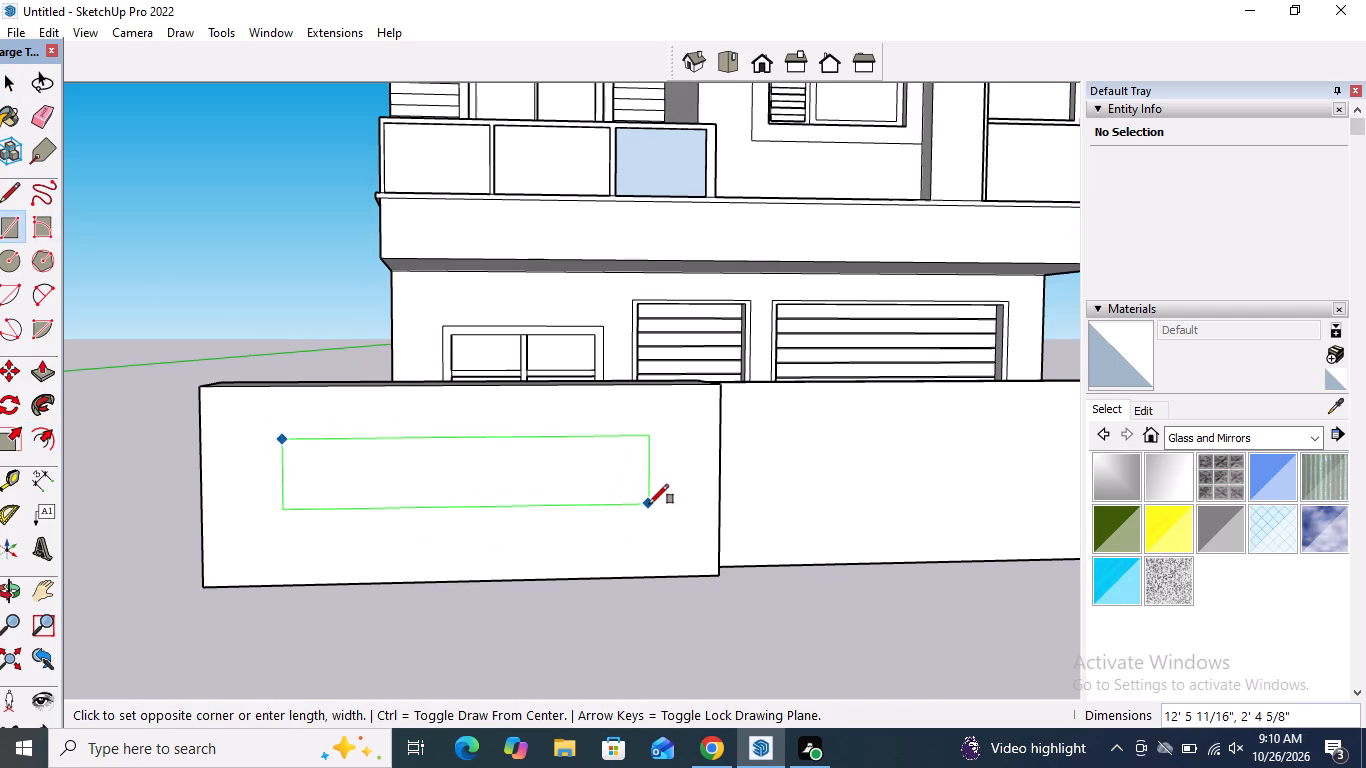
pyautogui.click(649, 504)
# Push the new rectangle on the boundary wall in about 1' 5 1/8" to form a long recessed niche.
pyautogui.moveTo(648, 503); pyautogui.dragTo(508, 549, button='middle')
pyautogui.click(44, 378)
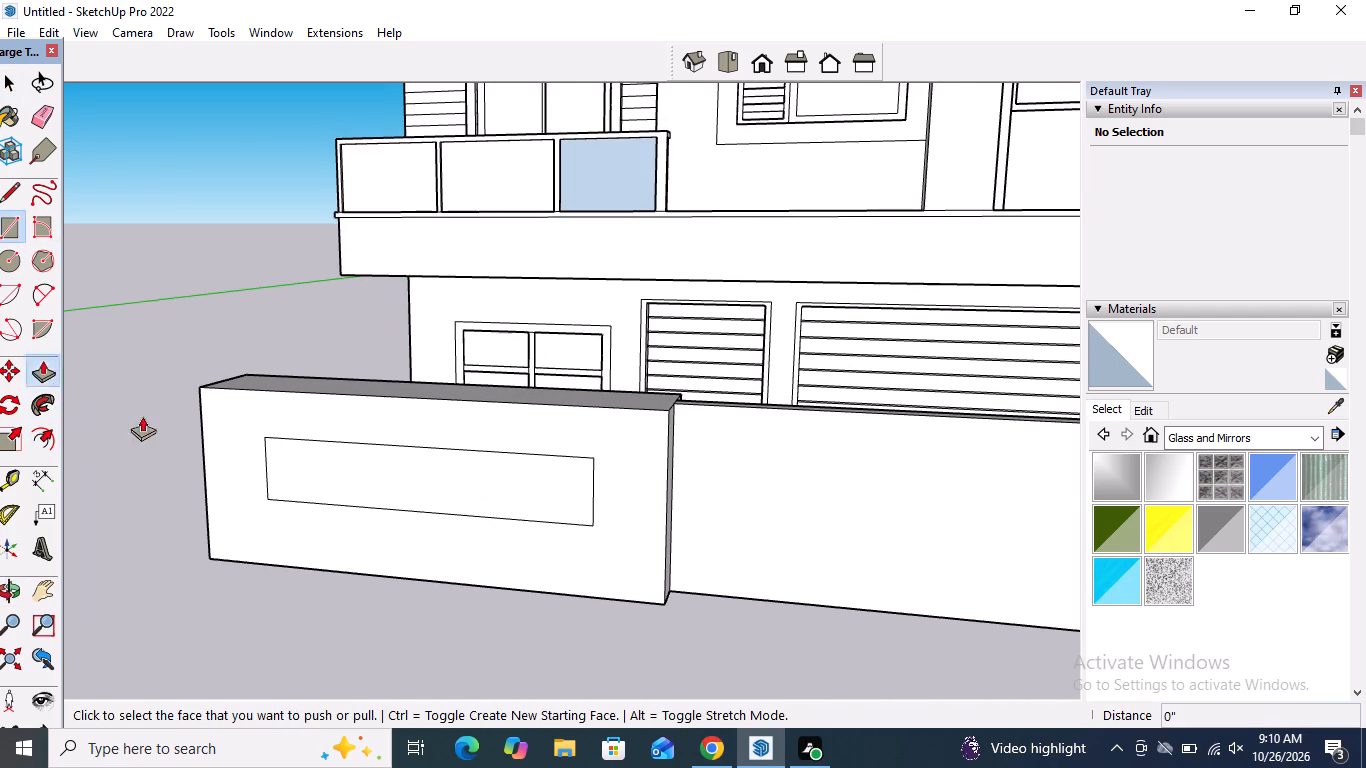
pyautogui.click(513, 475)
pyautogui.click(525, 466)
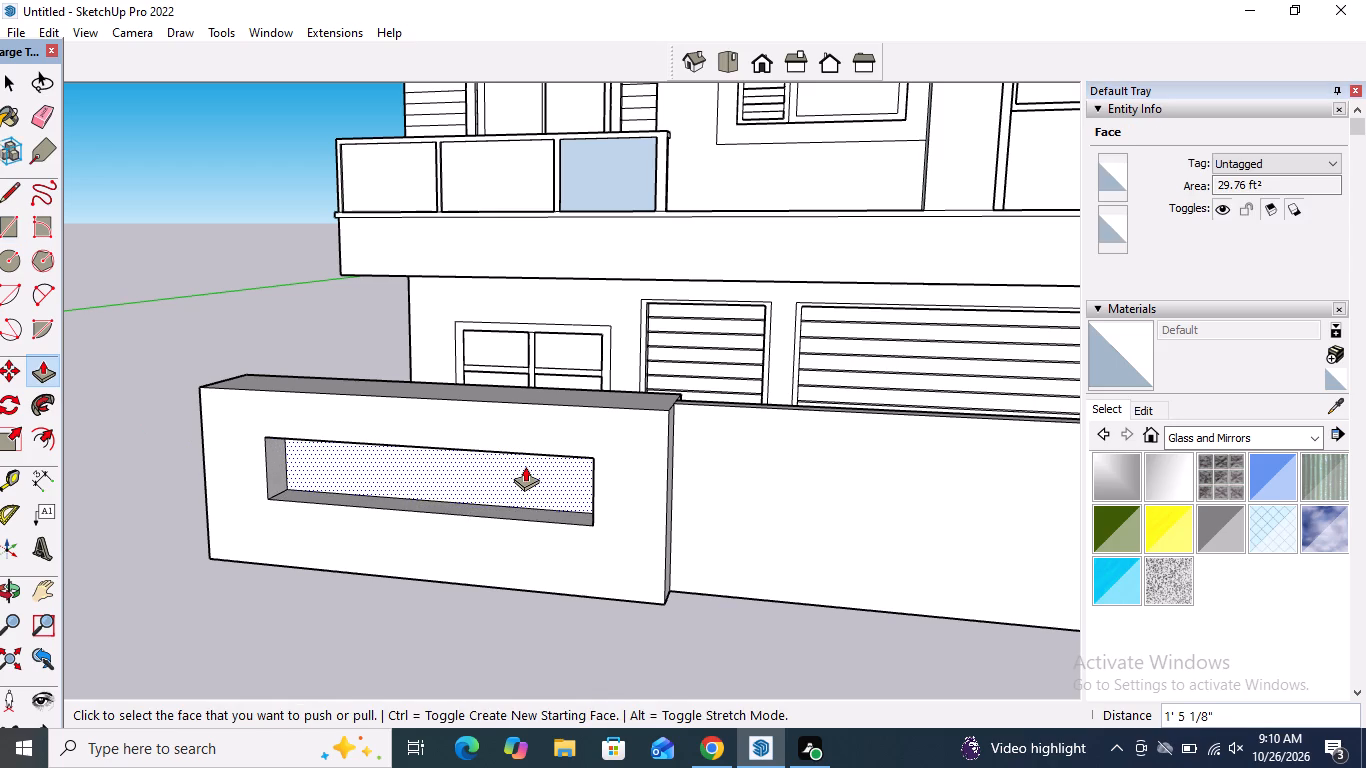
pyautogui.press('space')
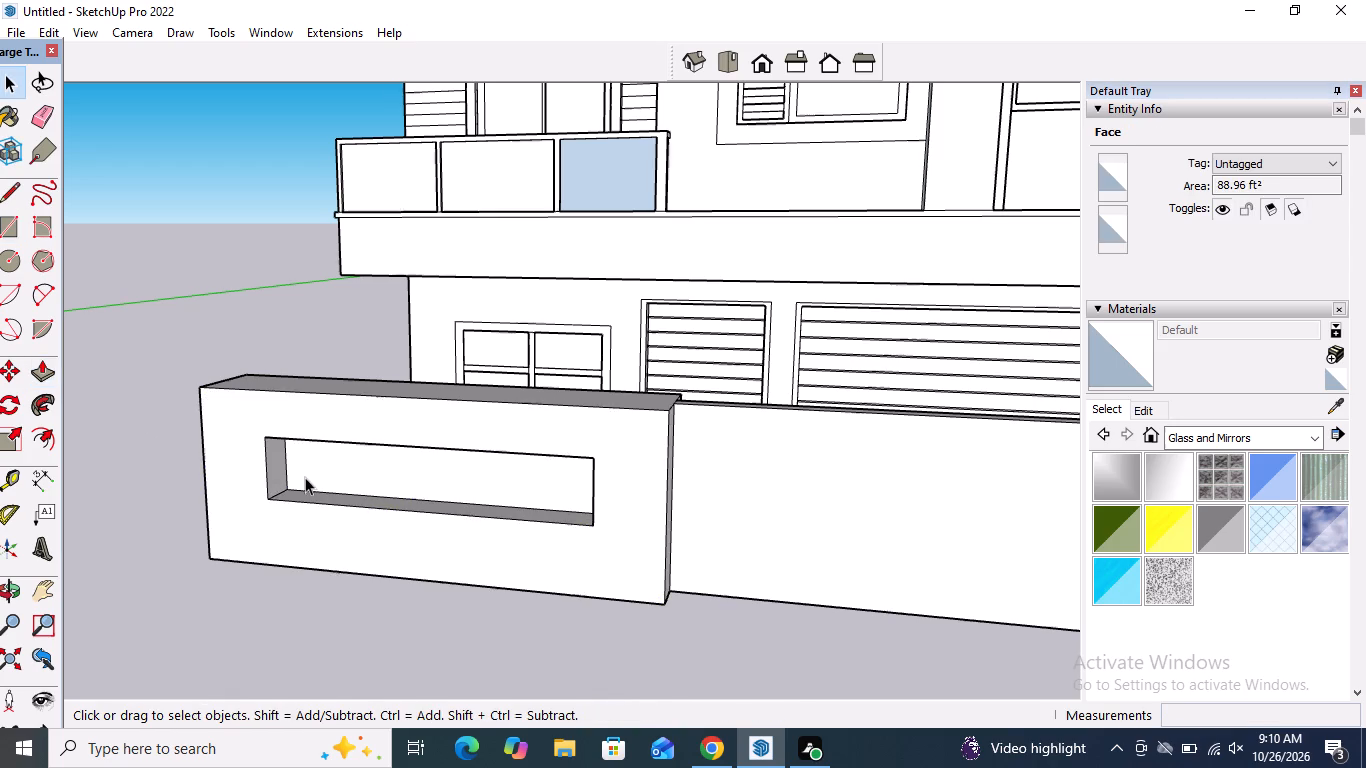
# Paint the front of the thinner recessed wall section with Wood Fence with Lattice from the Landscaping, Fencing and Vegetation materials.
pyautogui.scroll(-5, 305, 477)
pyautogui.moveTo(448, 600); pyautogui.dragTo(498, 579, button='middle')
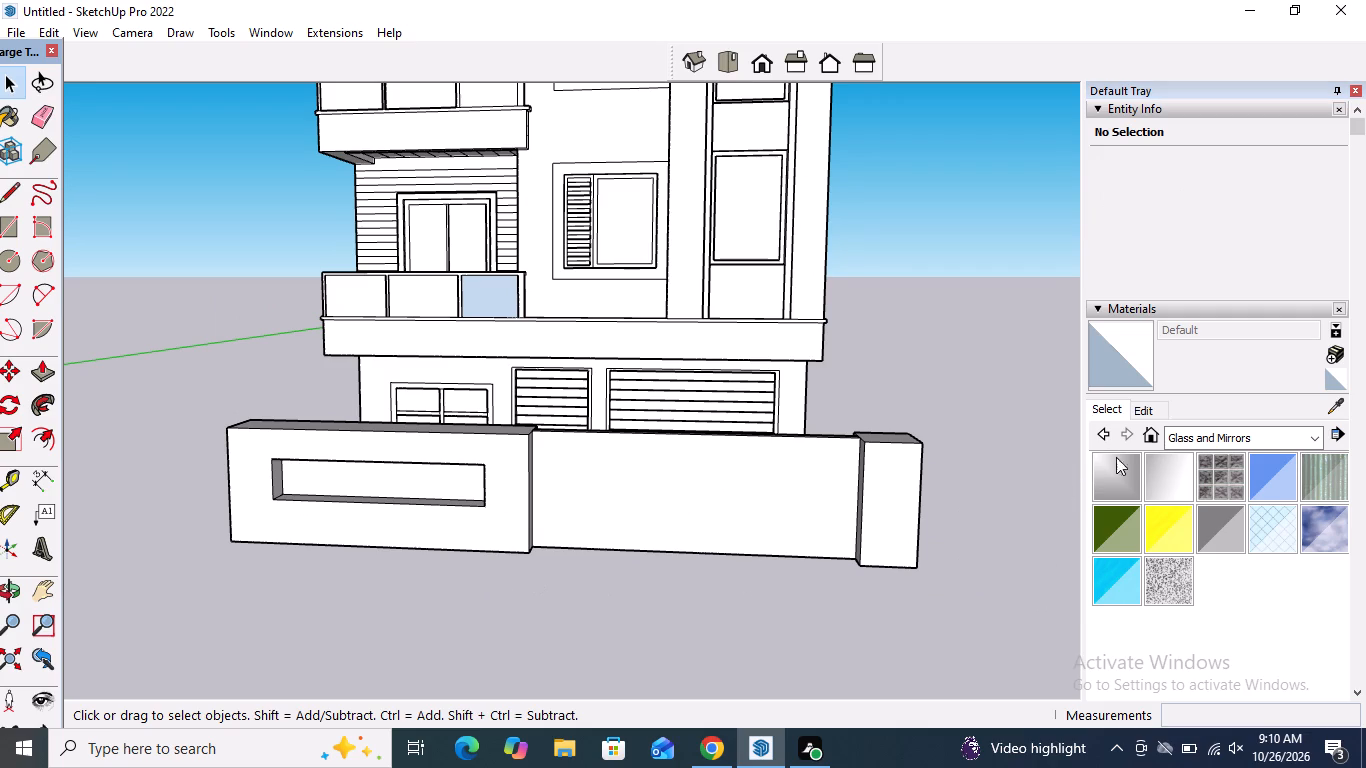
pyautogui.click(1220, 437)
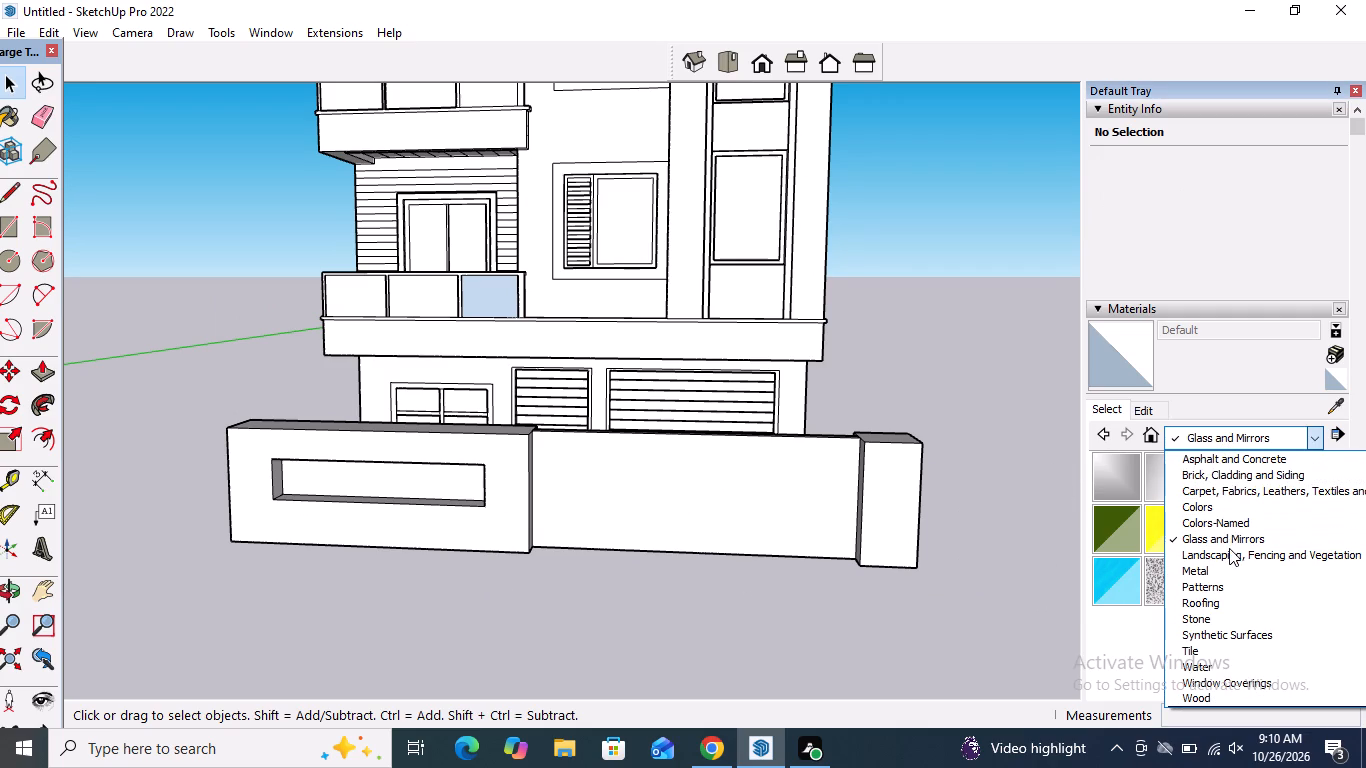
pyautogui.click(1229, 548)
pyautogui.scroll(-5, 1232, 535)
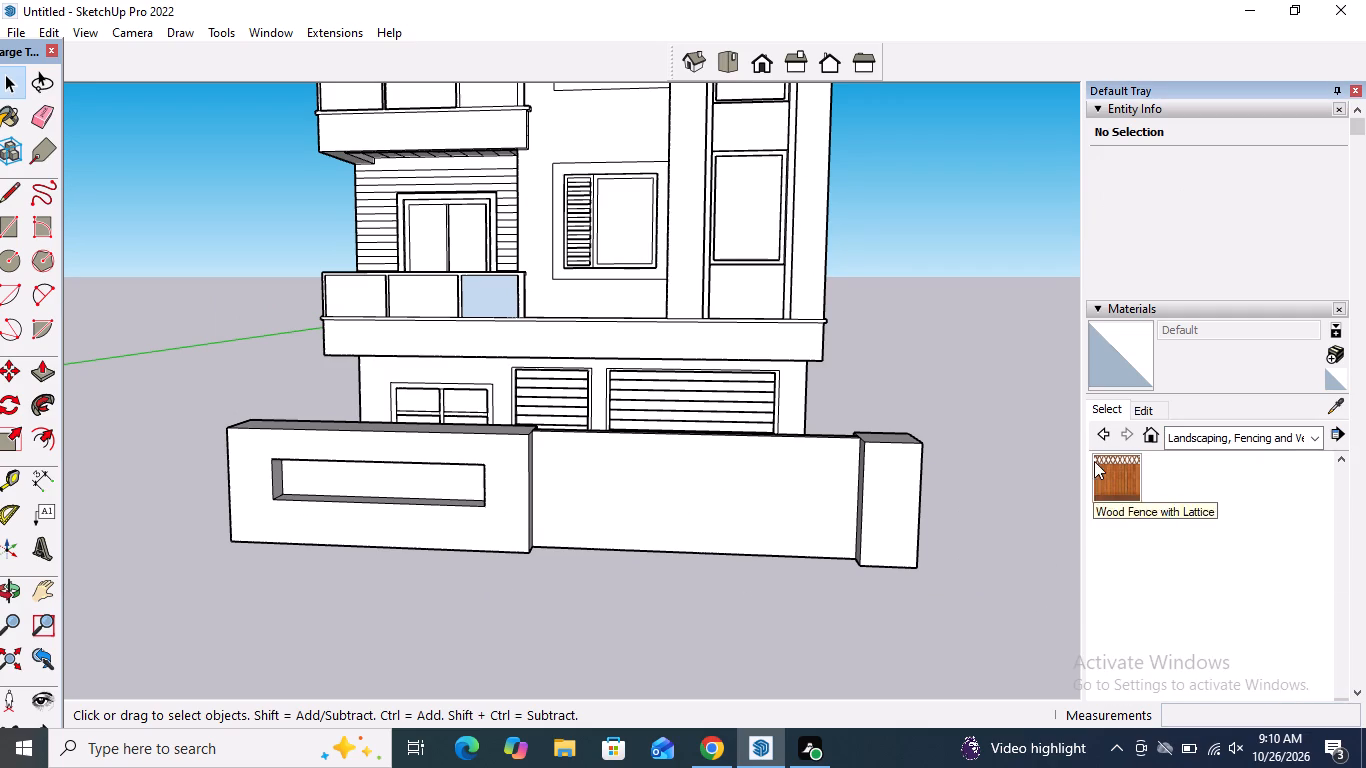
pyautogui.click(1114, 473)
pyautogui.click(746, 497)
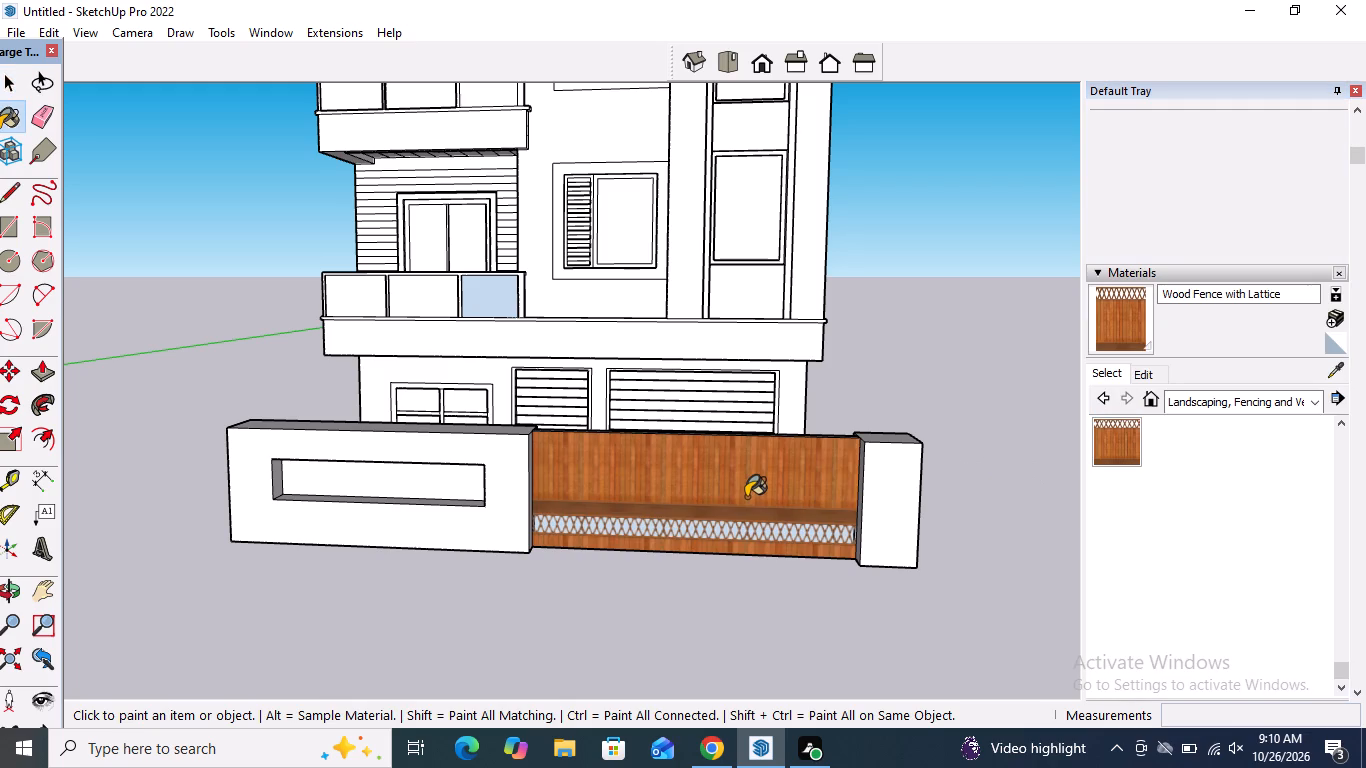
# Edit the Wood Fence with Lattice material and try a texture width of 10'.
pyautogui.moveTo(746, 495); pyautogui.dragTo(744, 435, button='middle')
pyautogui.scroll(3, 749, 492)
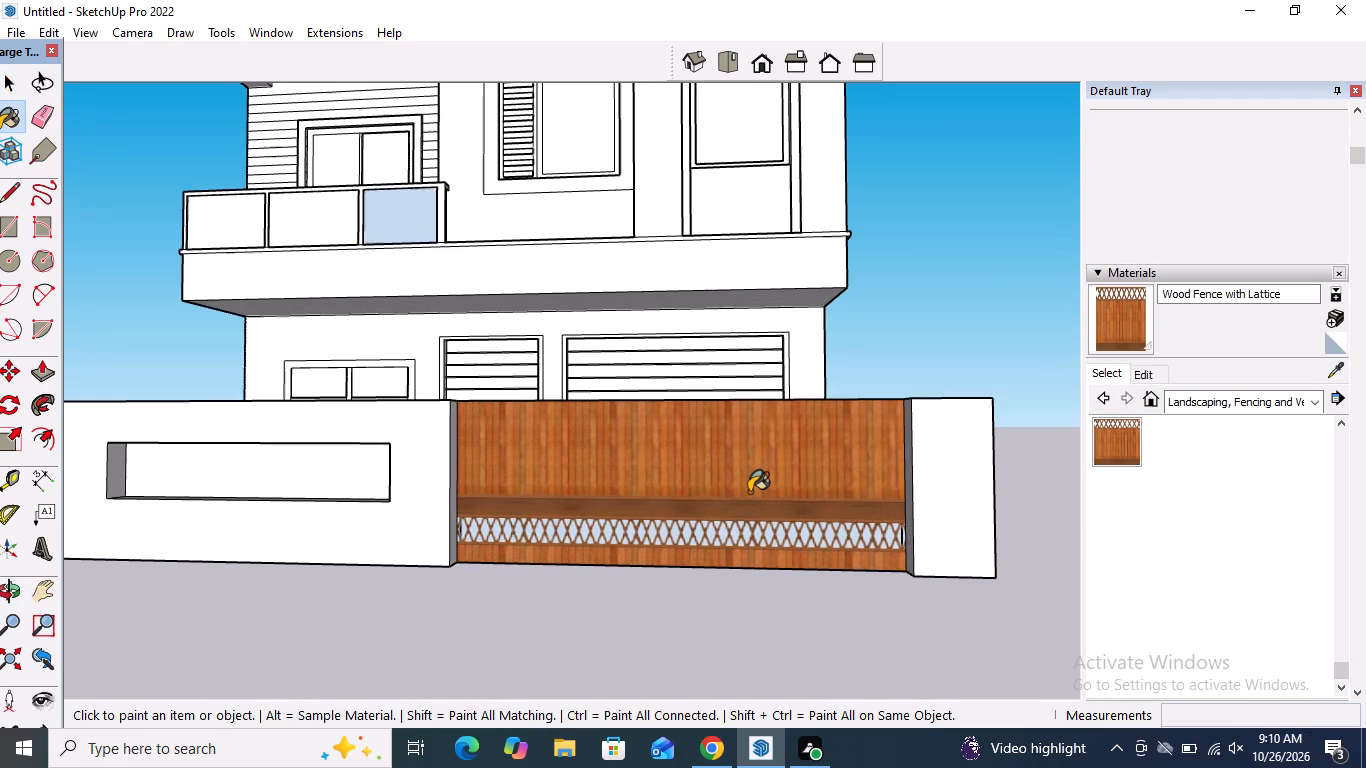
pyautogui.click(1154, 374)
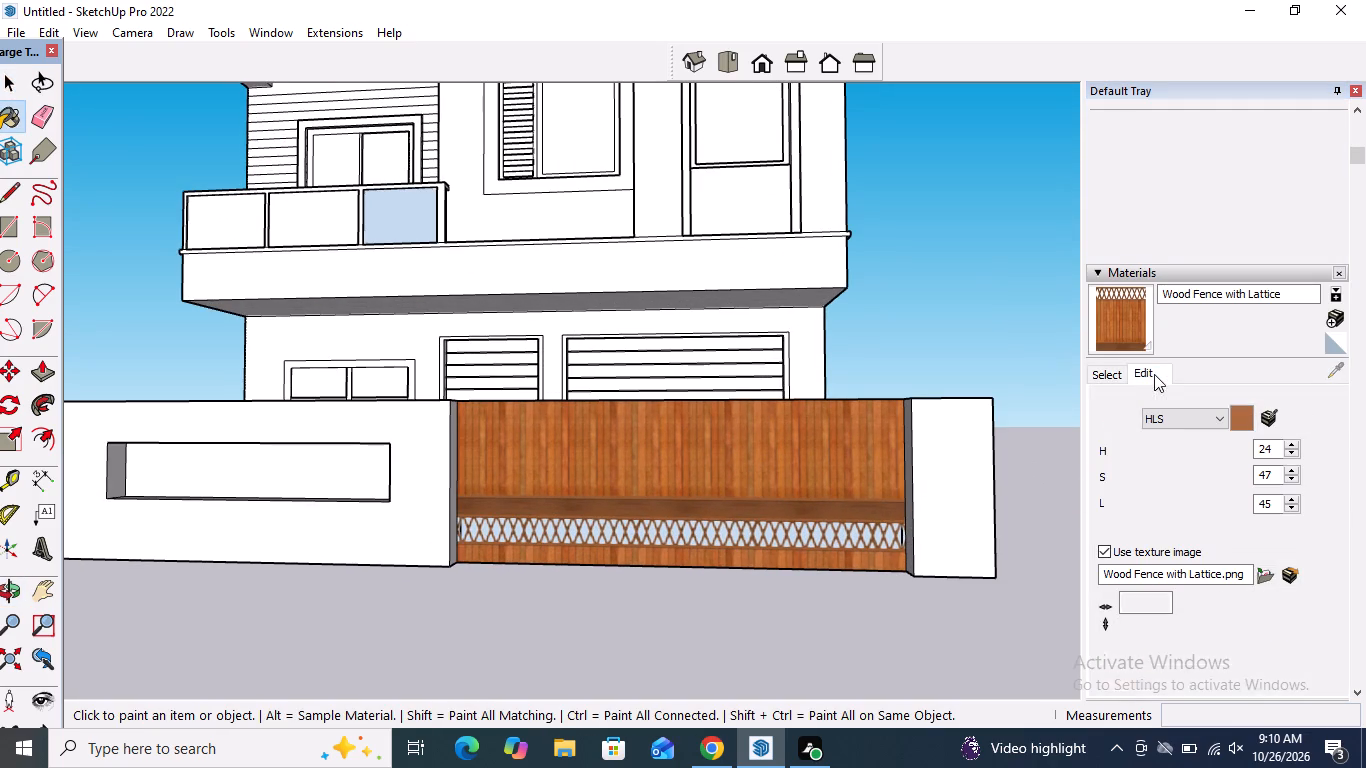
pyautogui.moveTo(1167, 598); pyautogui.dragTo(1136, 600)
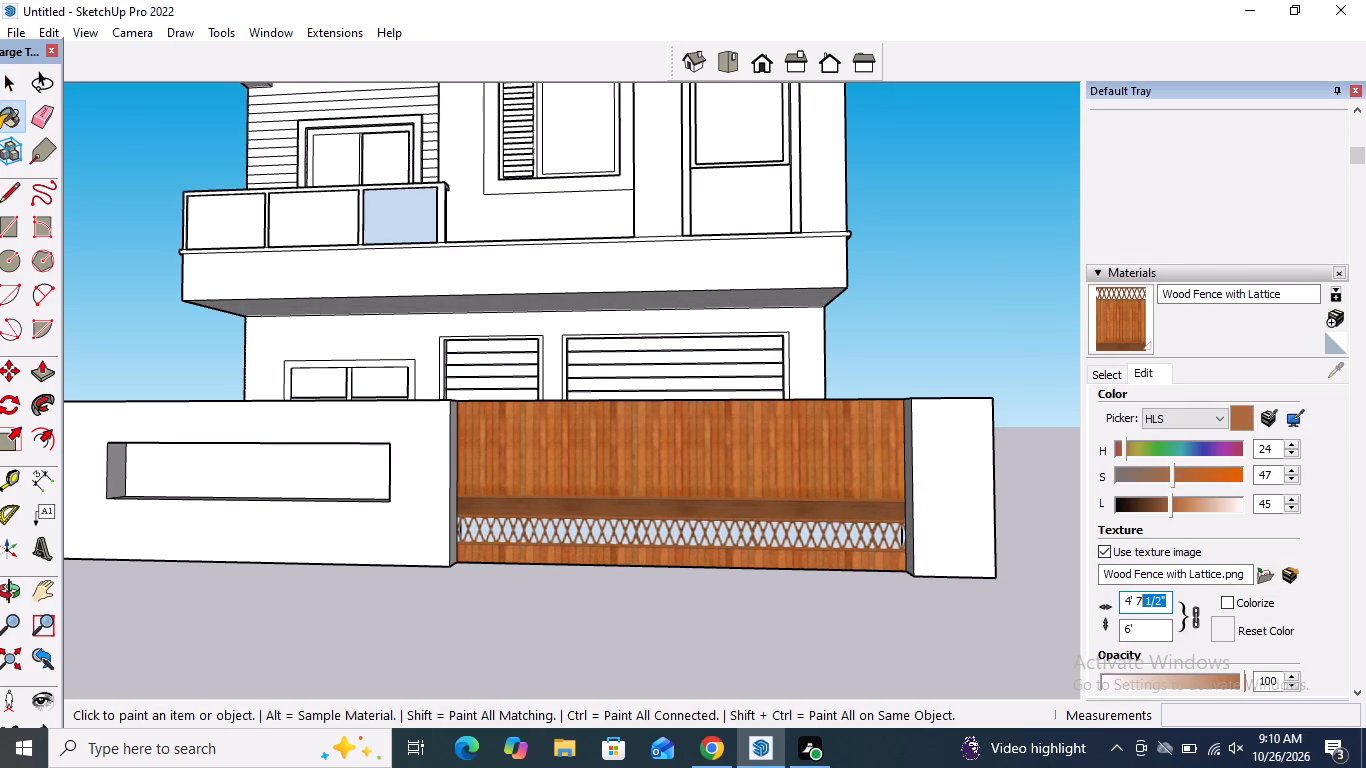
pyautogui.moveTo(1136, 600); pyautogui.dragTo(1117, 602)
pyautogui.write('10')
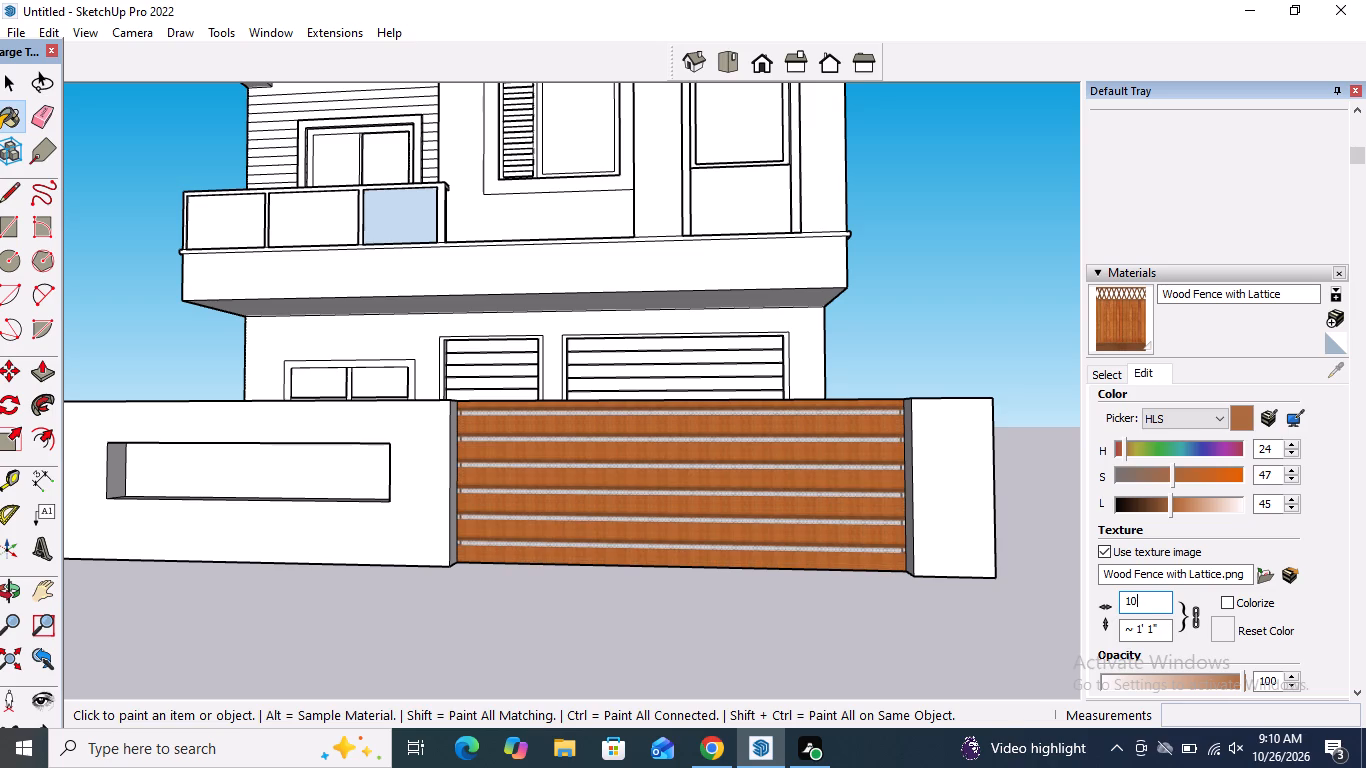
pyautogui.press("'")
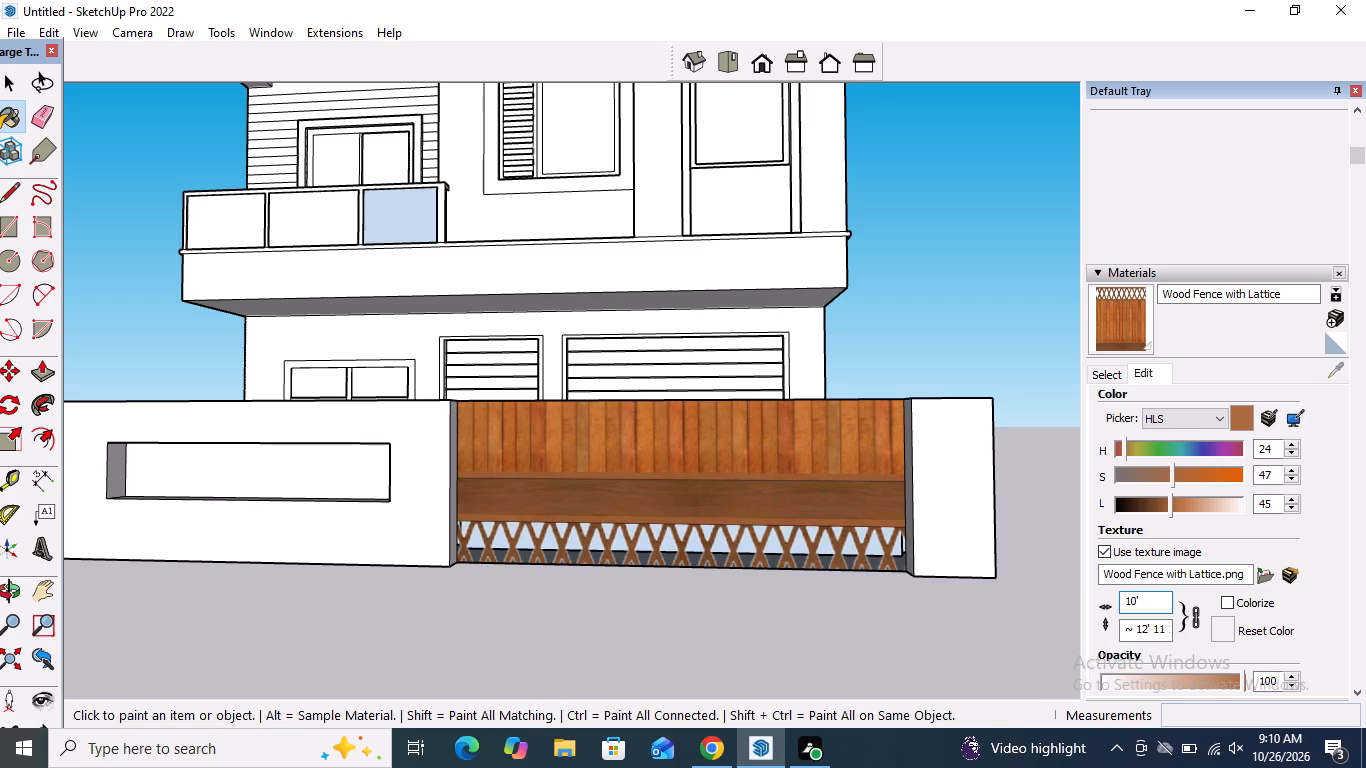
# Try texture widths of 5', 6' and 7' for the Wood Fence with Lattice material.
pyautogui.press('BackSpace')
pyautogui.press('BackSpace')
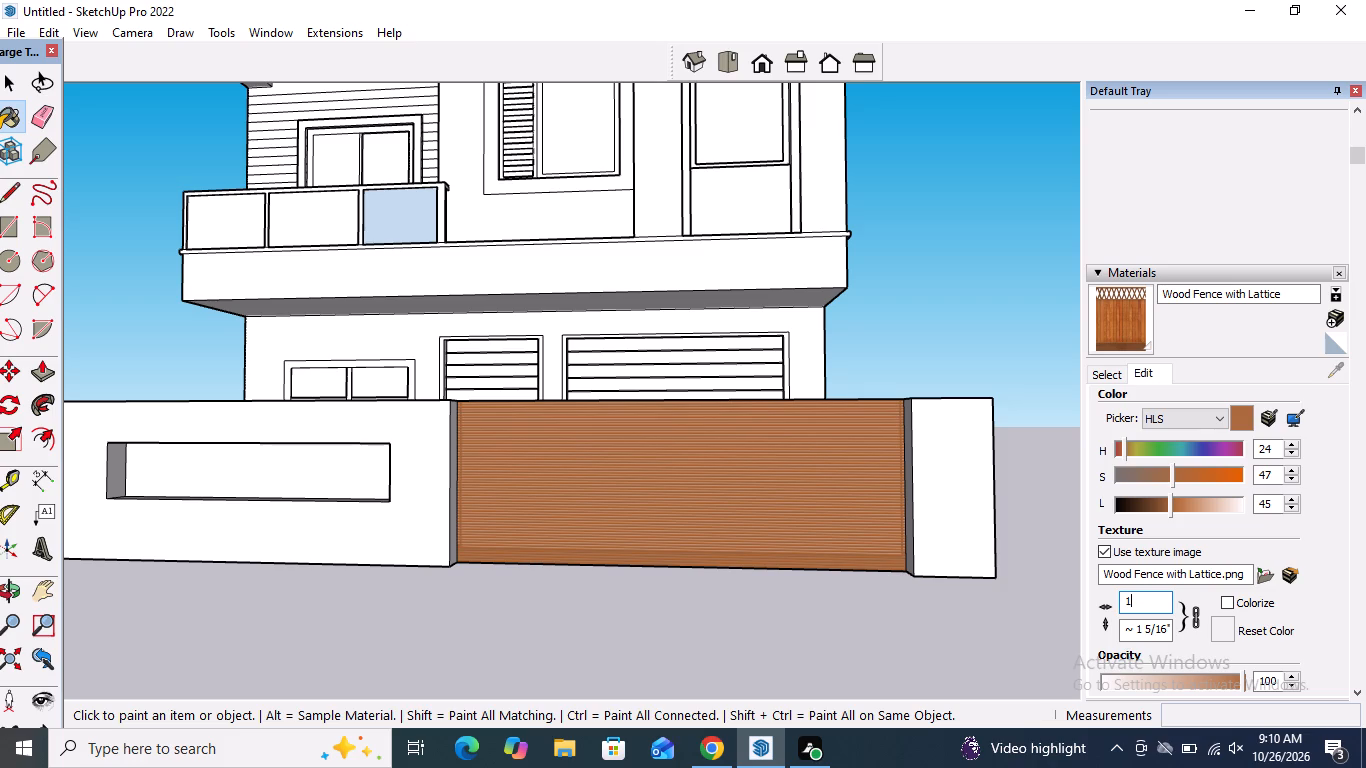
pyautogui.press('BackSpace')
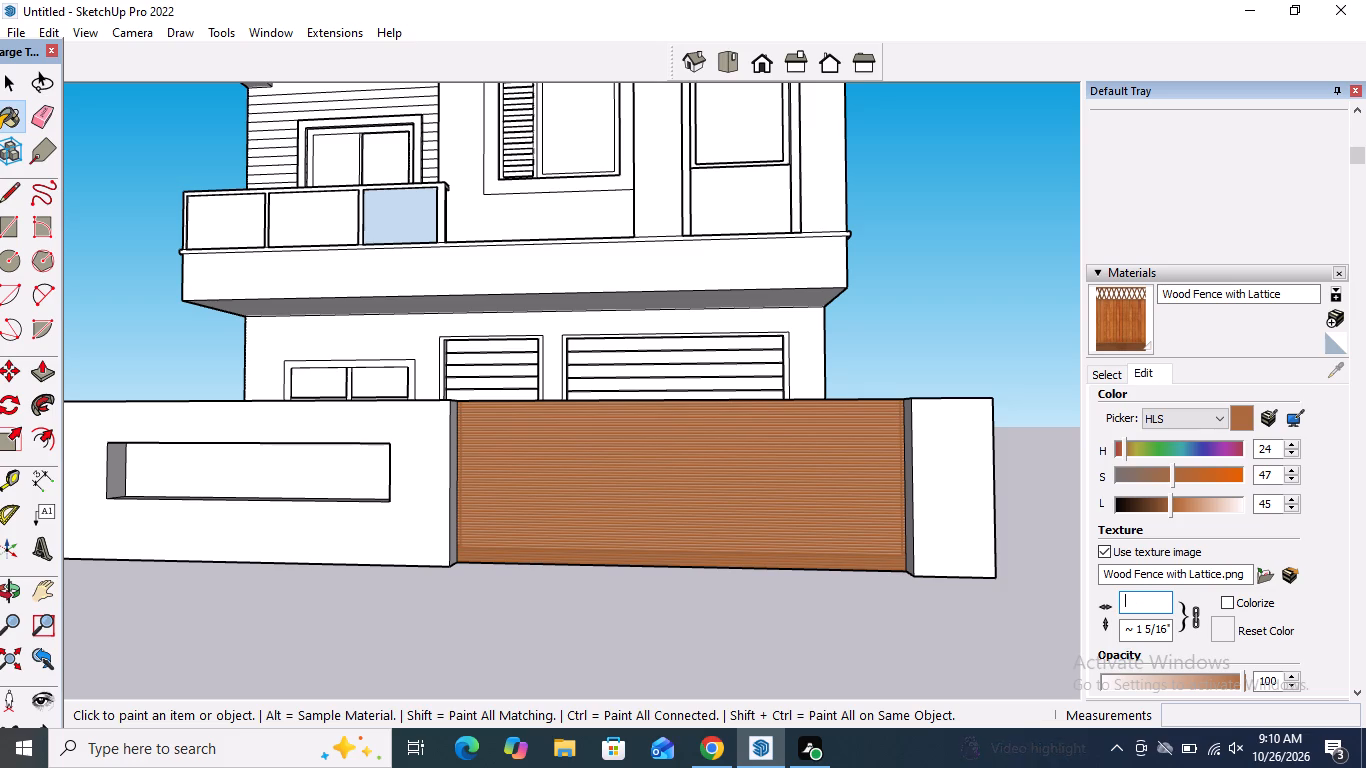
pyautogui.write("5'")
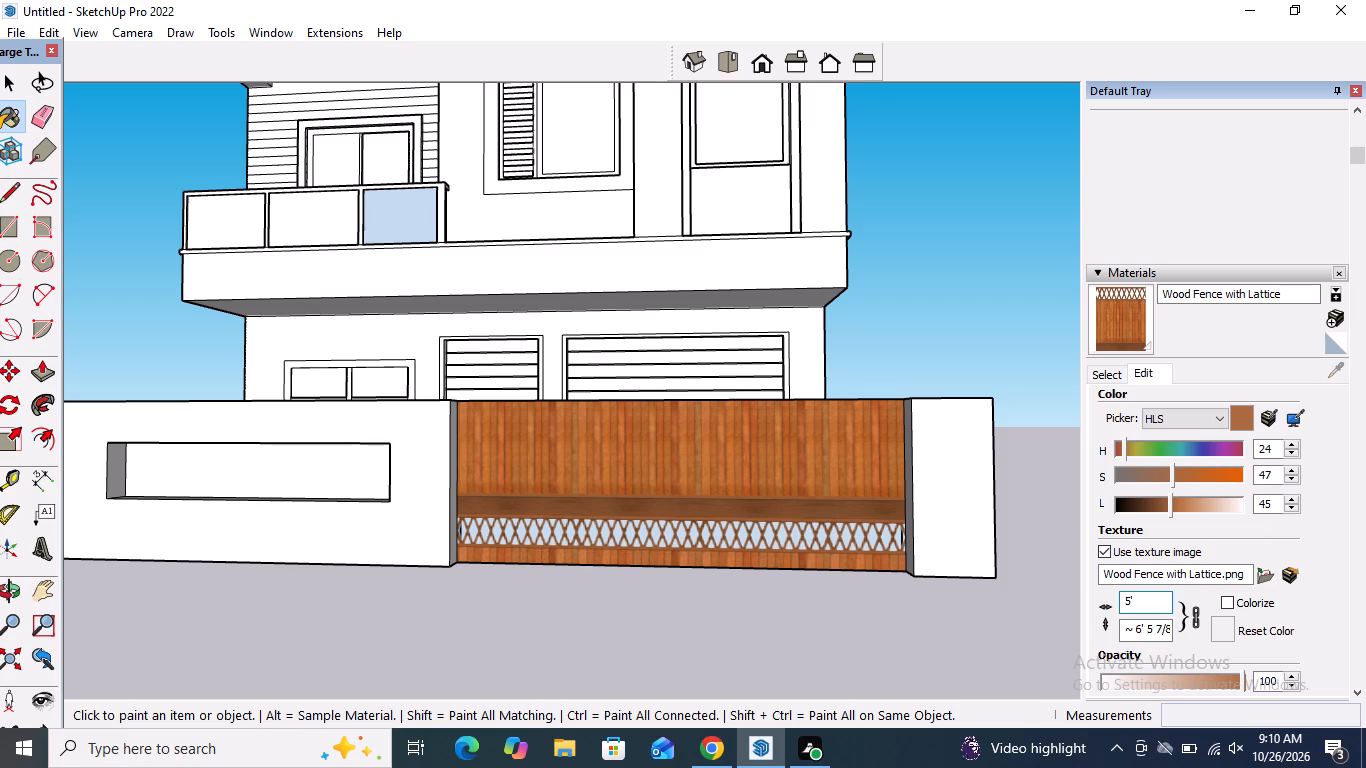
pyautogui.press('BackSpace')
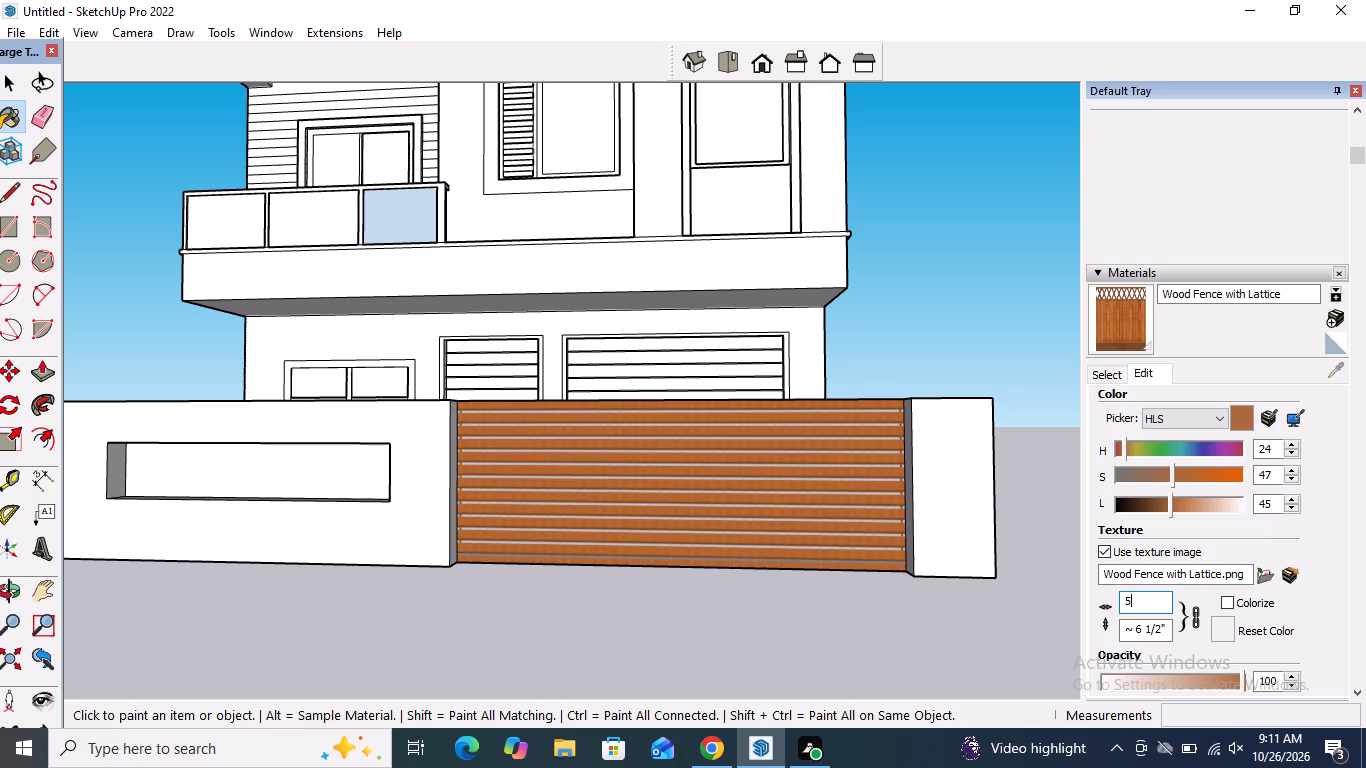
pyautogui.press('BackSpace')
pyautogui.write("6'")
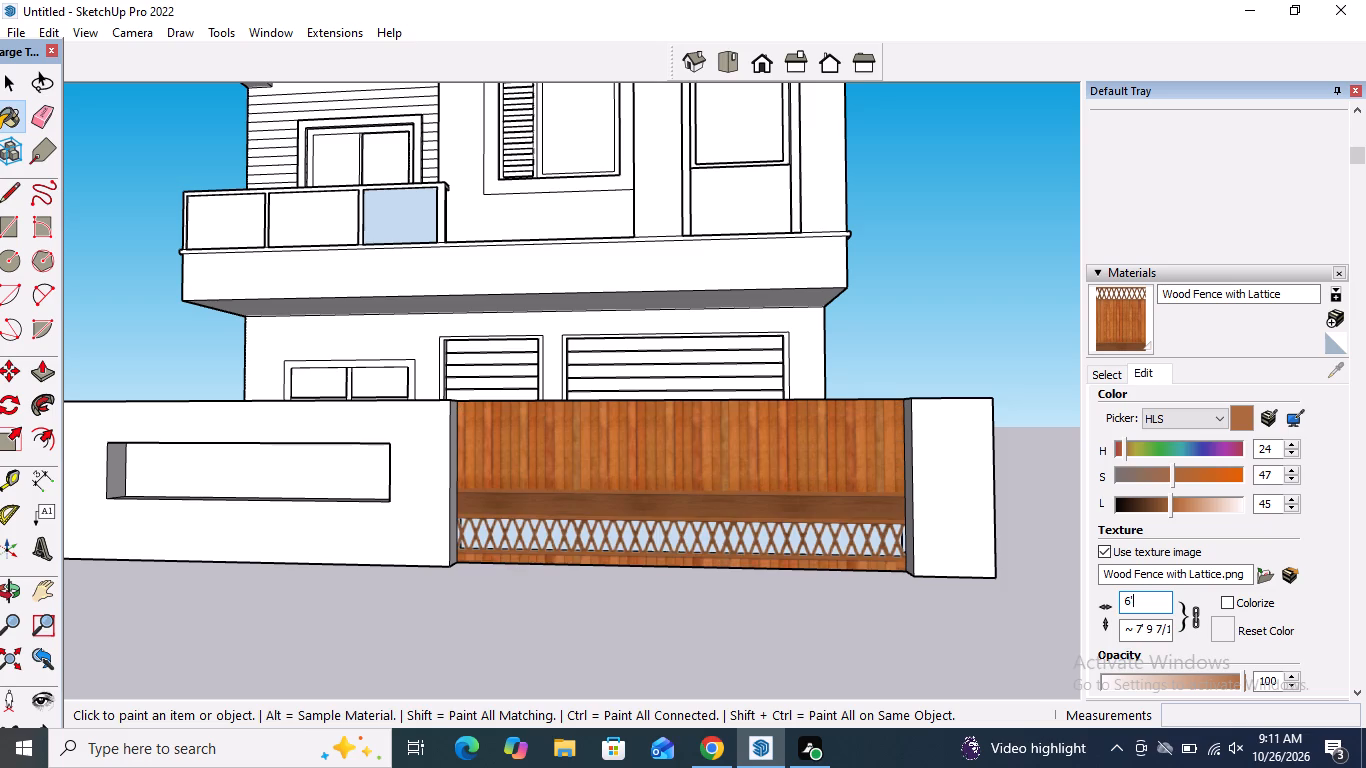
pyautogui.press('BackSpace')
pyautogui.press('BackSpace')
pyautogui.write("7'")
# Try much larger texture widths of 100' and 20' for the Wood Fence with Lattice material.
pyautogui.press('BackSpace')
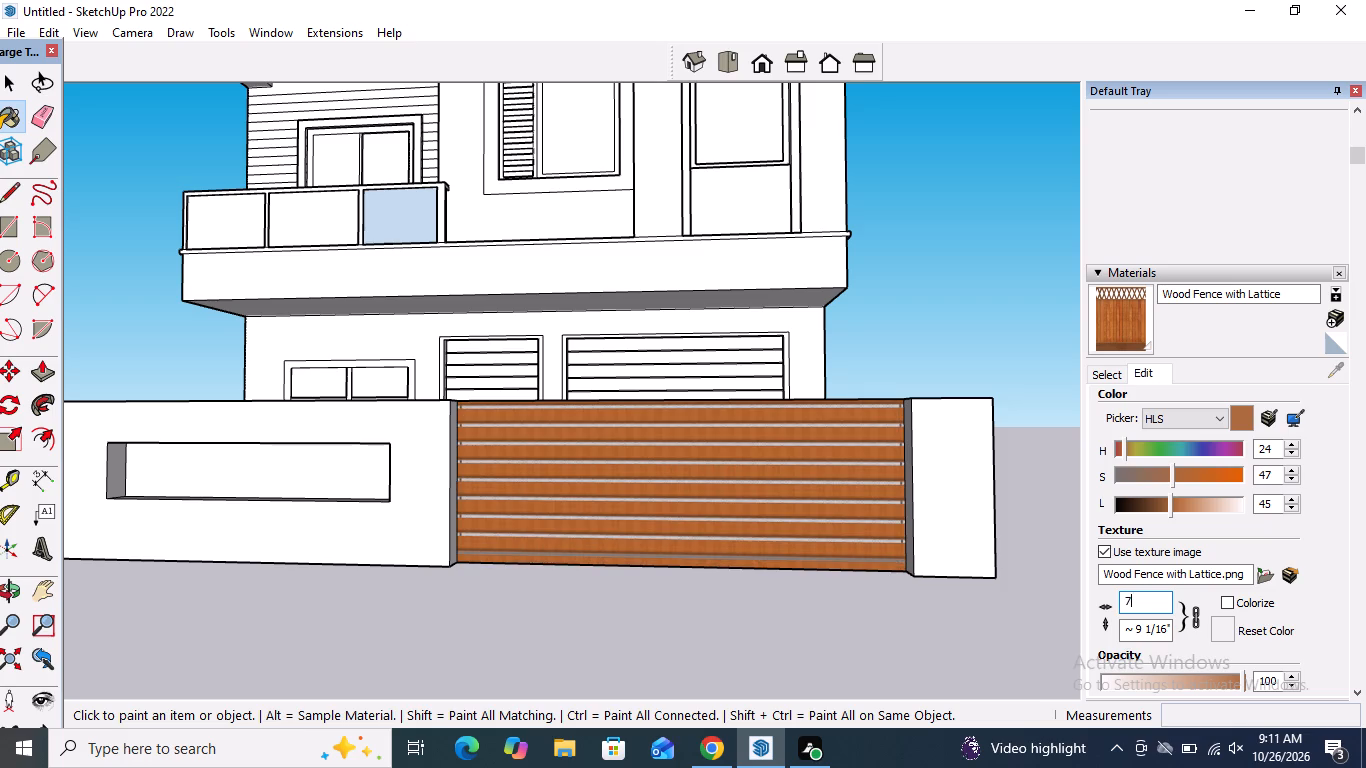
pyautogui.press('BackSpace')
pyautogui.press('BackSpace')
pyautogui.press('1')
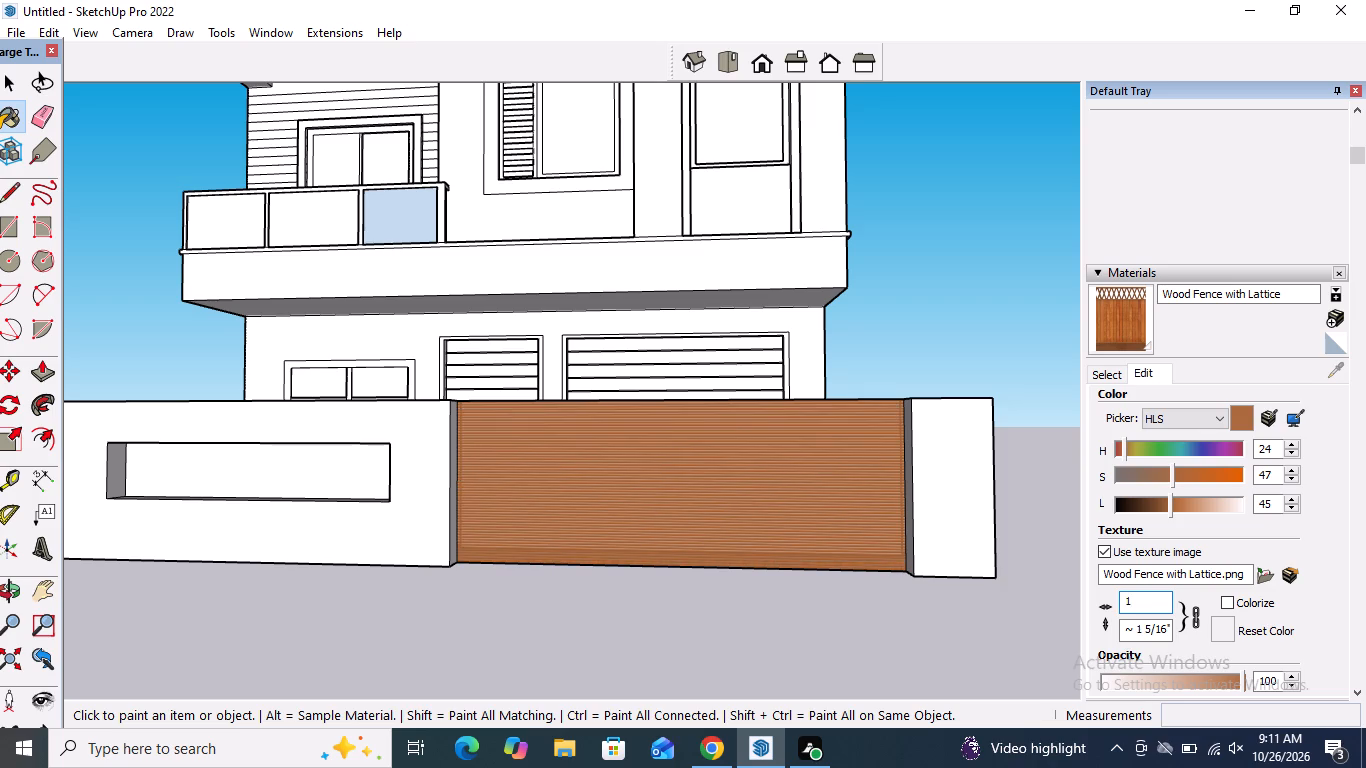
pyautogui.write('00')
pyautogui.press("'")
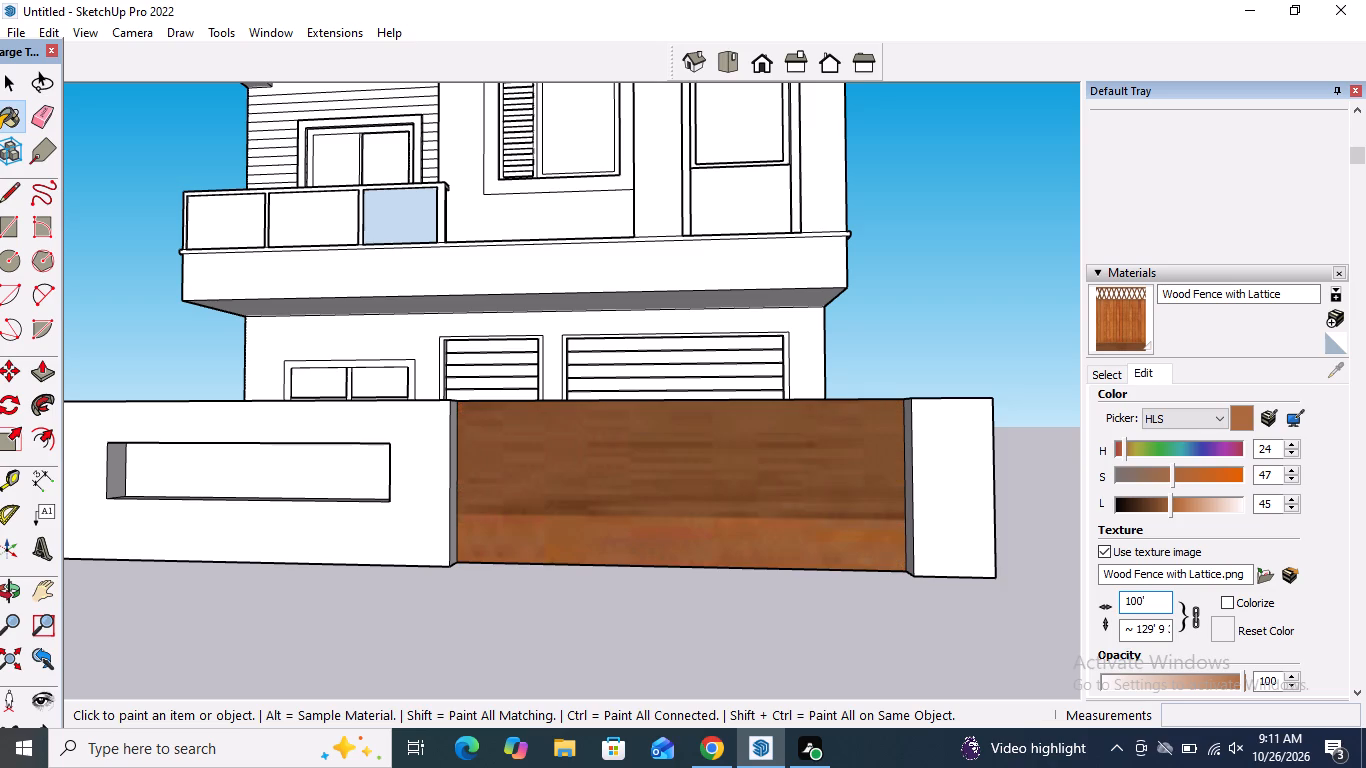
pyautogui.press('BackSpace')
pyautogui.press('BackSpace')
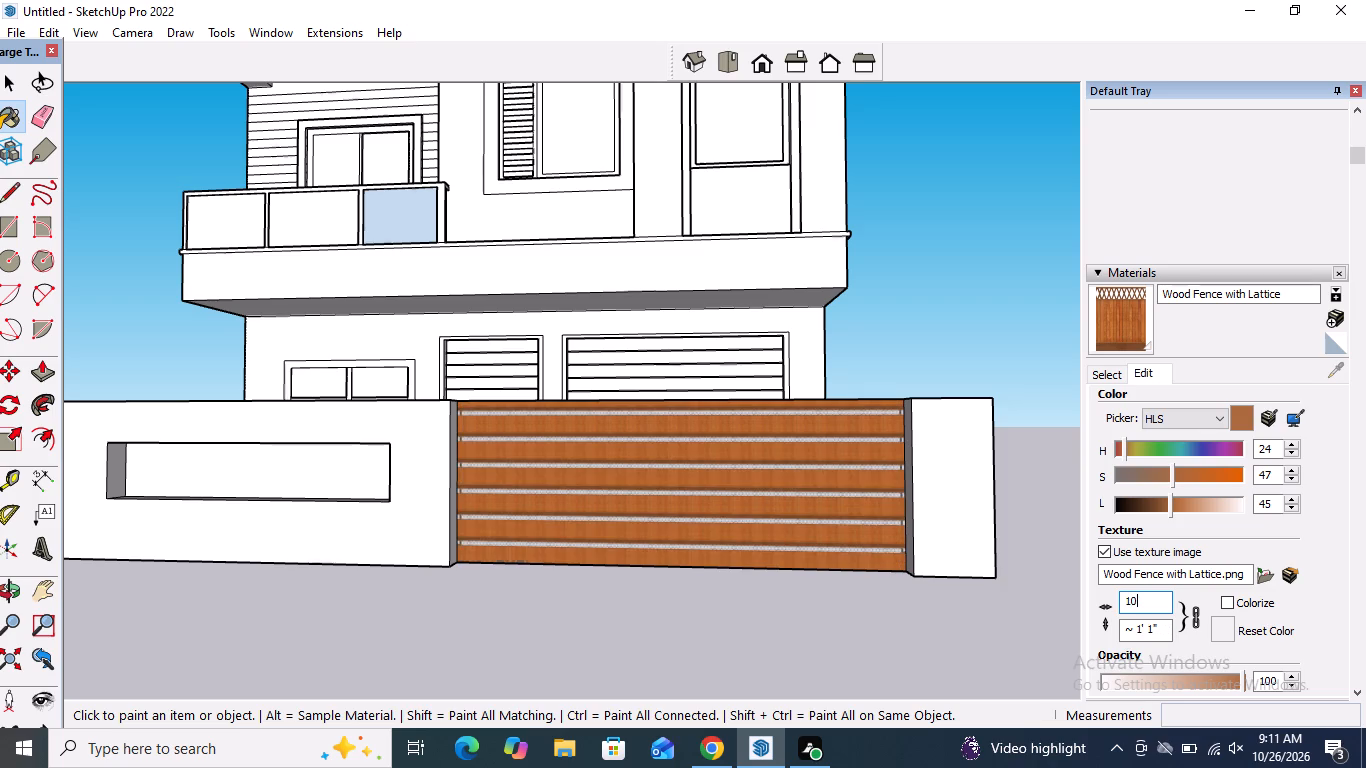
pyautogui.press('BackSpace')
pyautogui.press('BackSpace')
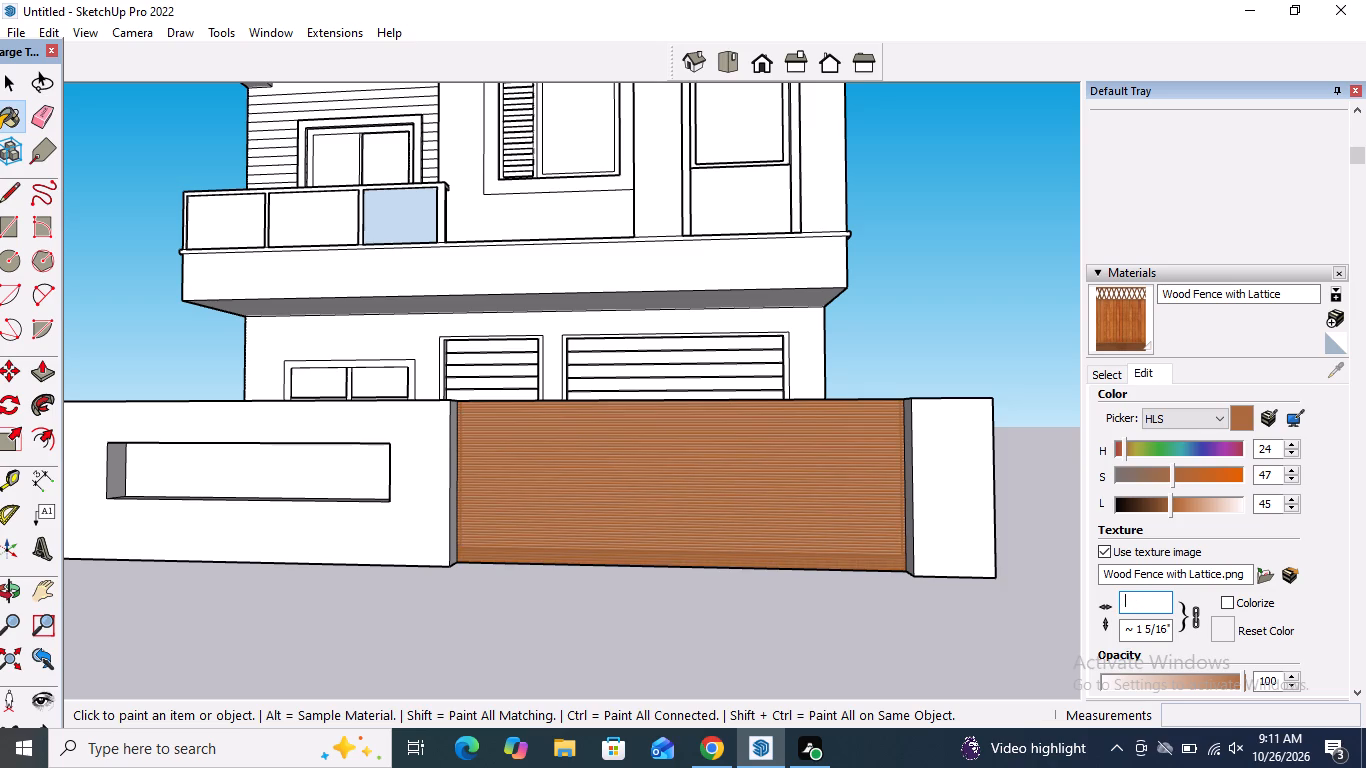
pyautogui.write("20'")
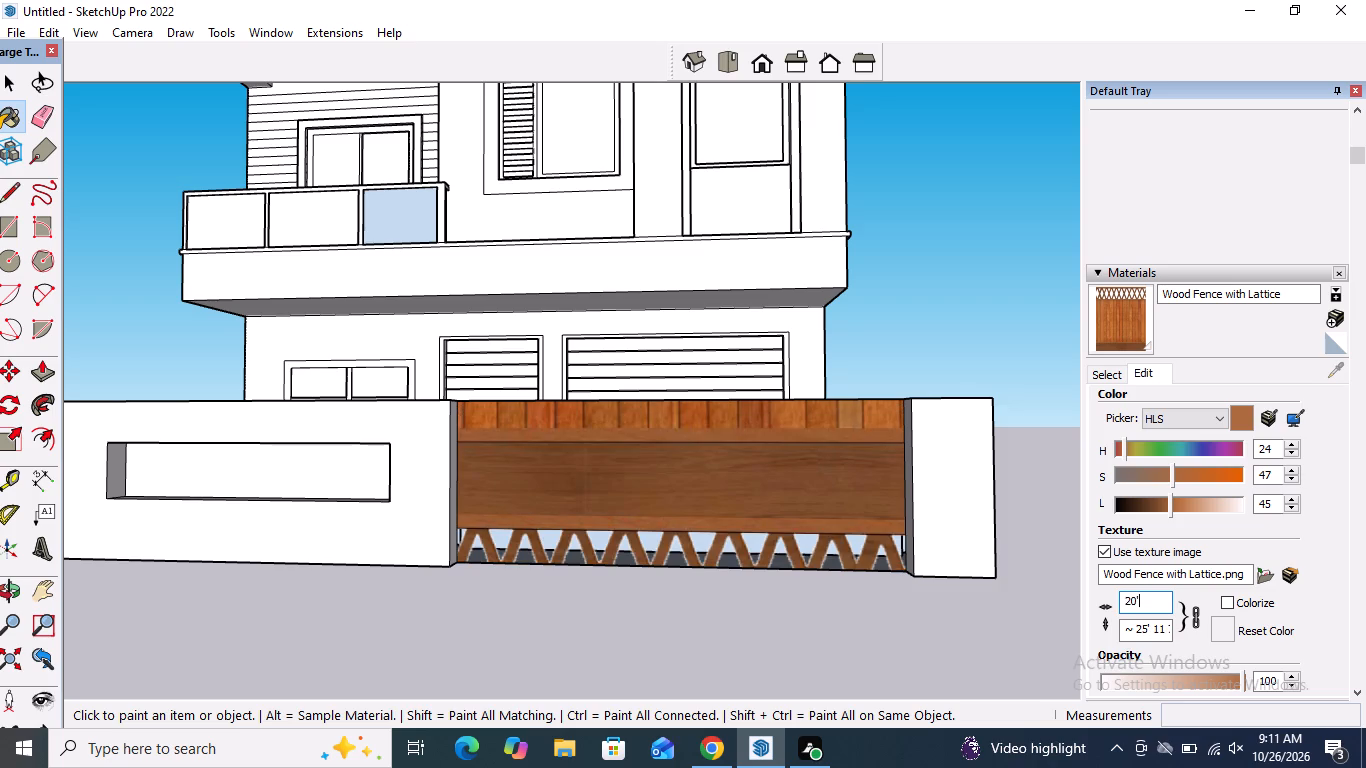
# Set the Wood Fence with Lattice material's texture width to 2'.
pyautogui.press('BackSpace')
pyautogui.press('BackSpace')
pyautogui.press('BackSpace')
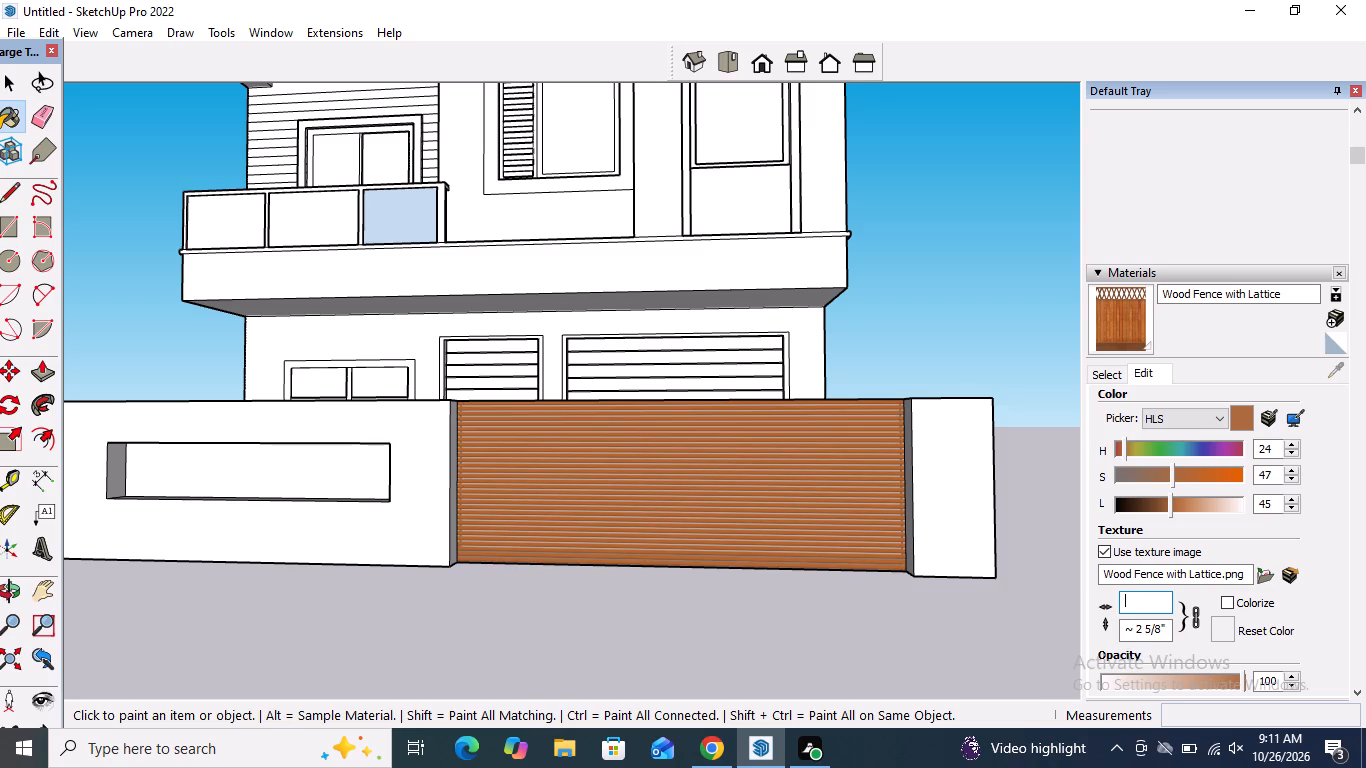
pyautogui.press('2')
pyautogui.press("'")
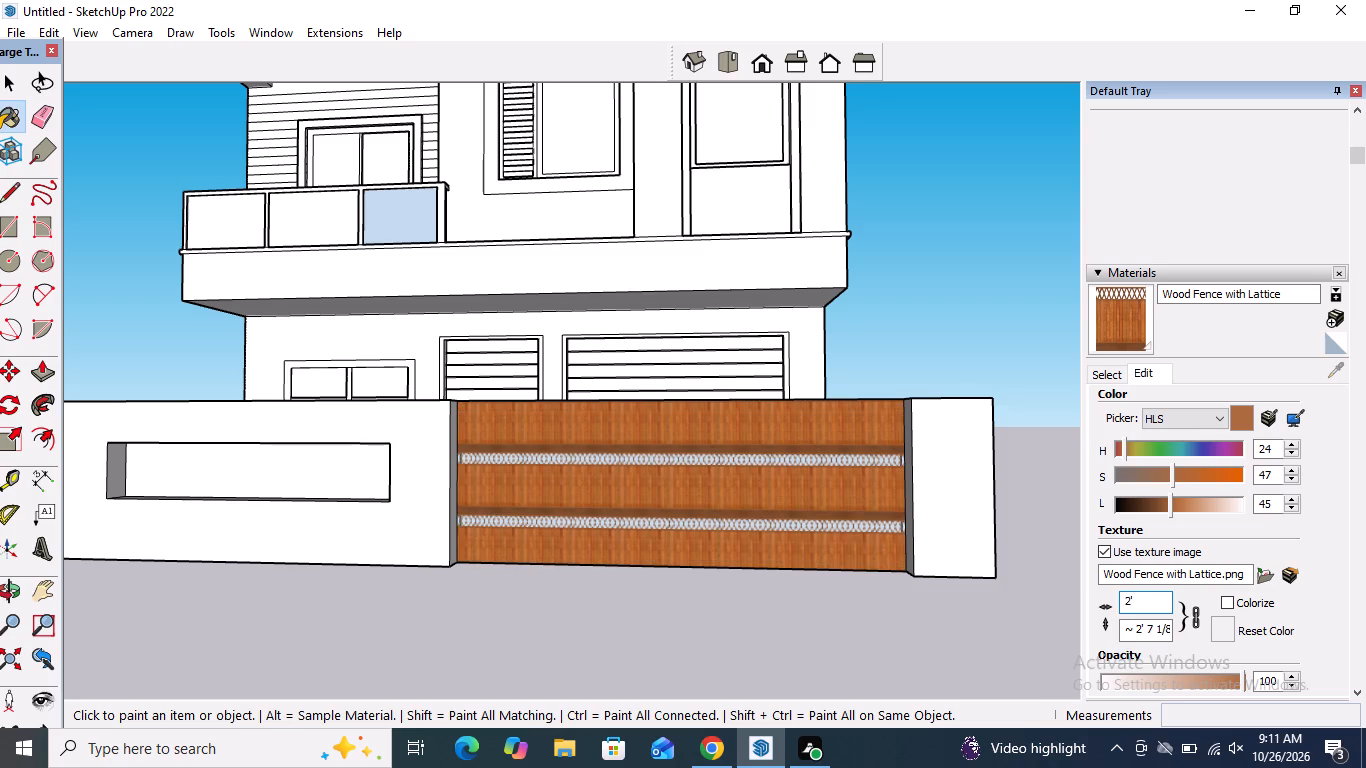
# Set the Wood Fence with Lattice material's texture width to 3'.
pyautogui.press('BackSpace')
pyautogui.press('BackSpace')
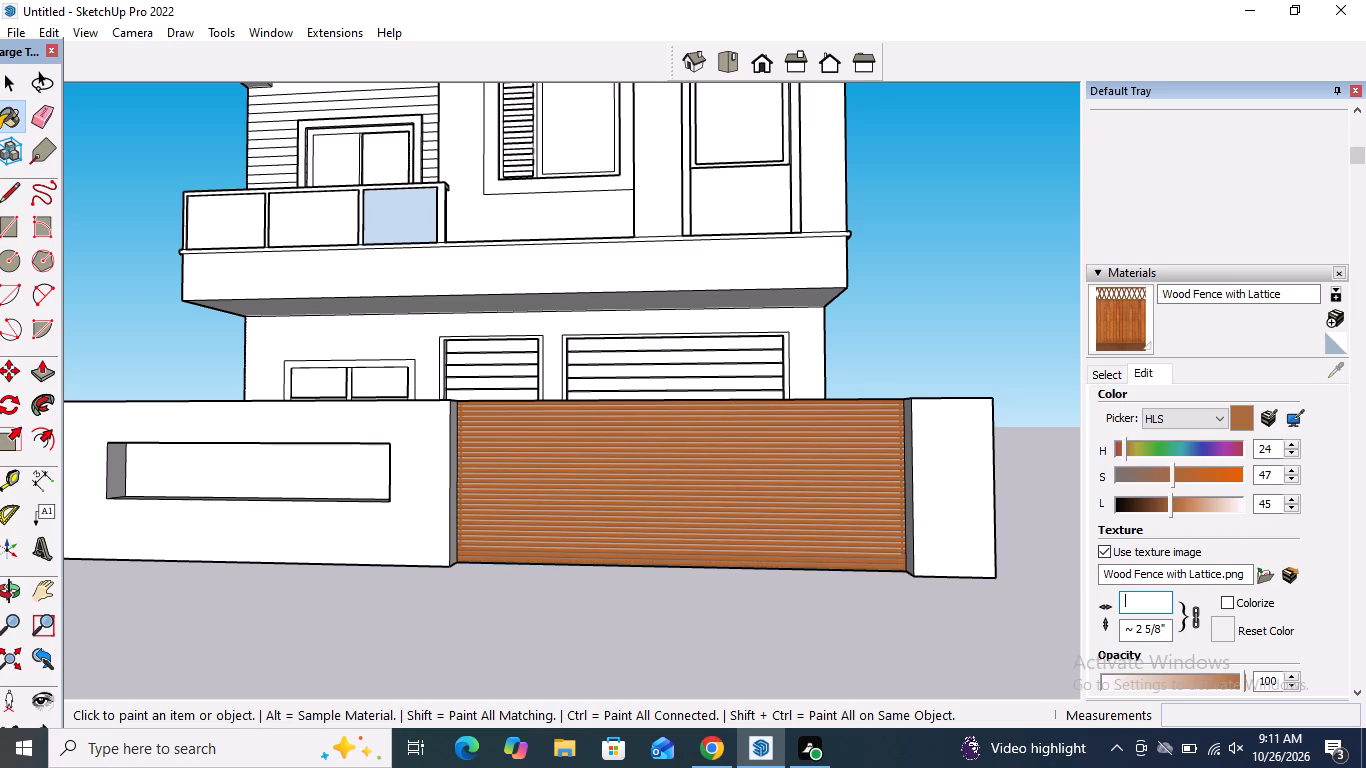
pyautogui.write("3'")
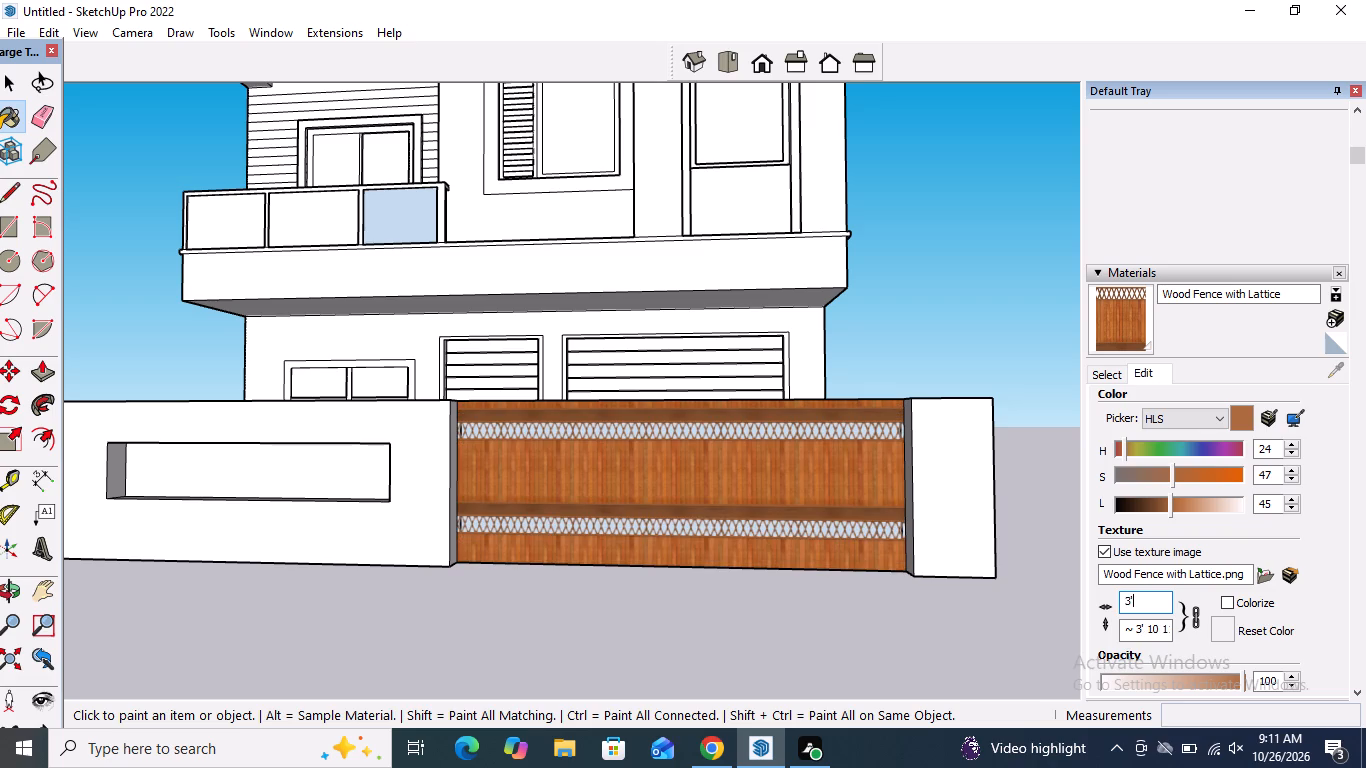
pyautogui.press('Return')
pyautogui.scroll(-2, 813, 556)
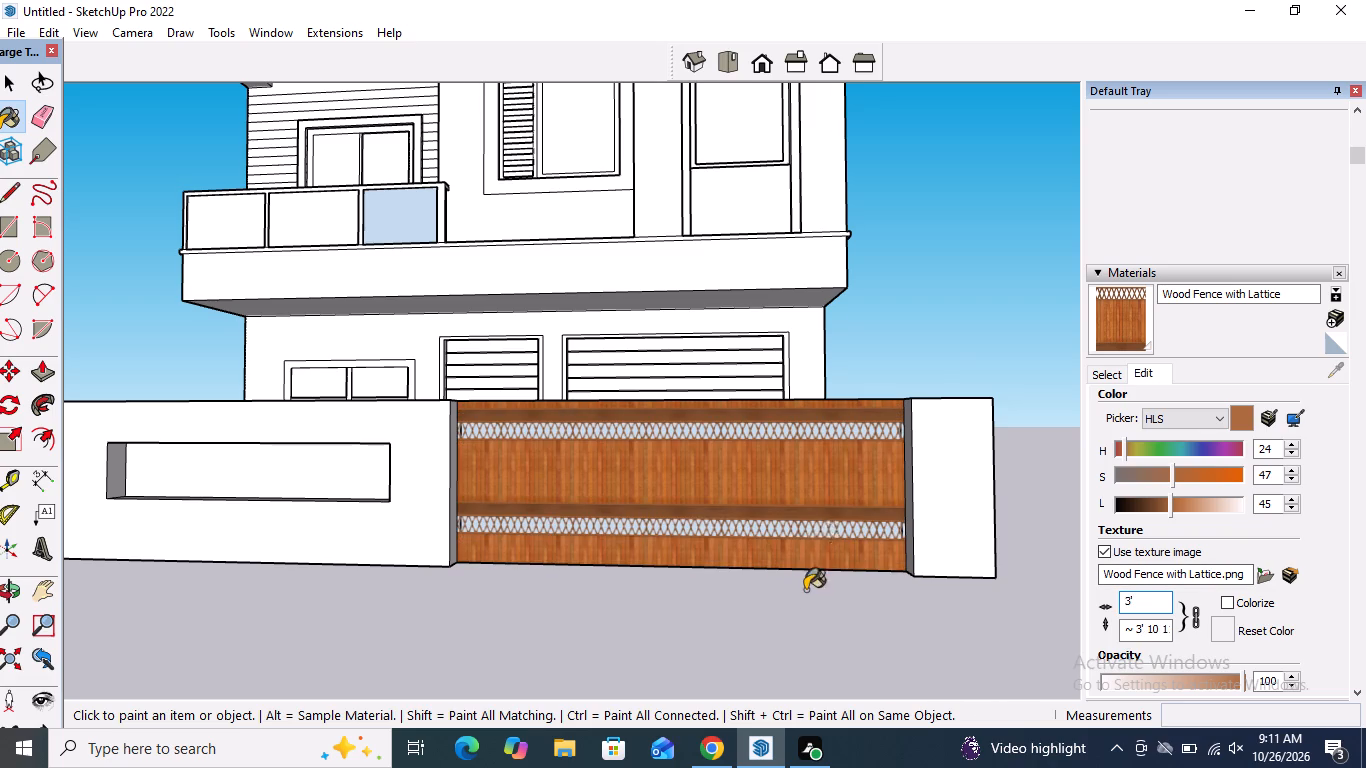
pyautogui.scroll(-8, 805, 590)
pyautogui.moveTo(741, 531); pyautogui.dragTo(830, 657, button='middle')
pyautogui.scroll(4, 957, 502)
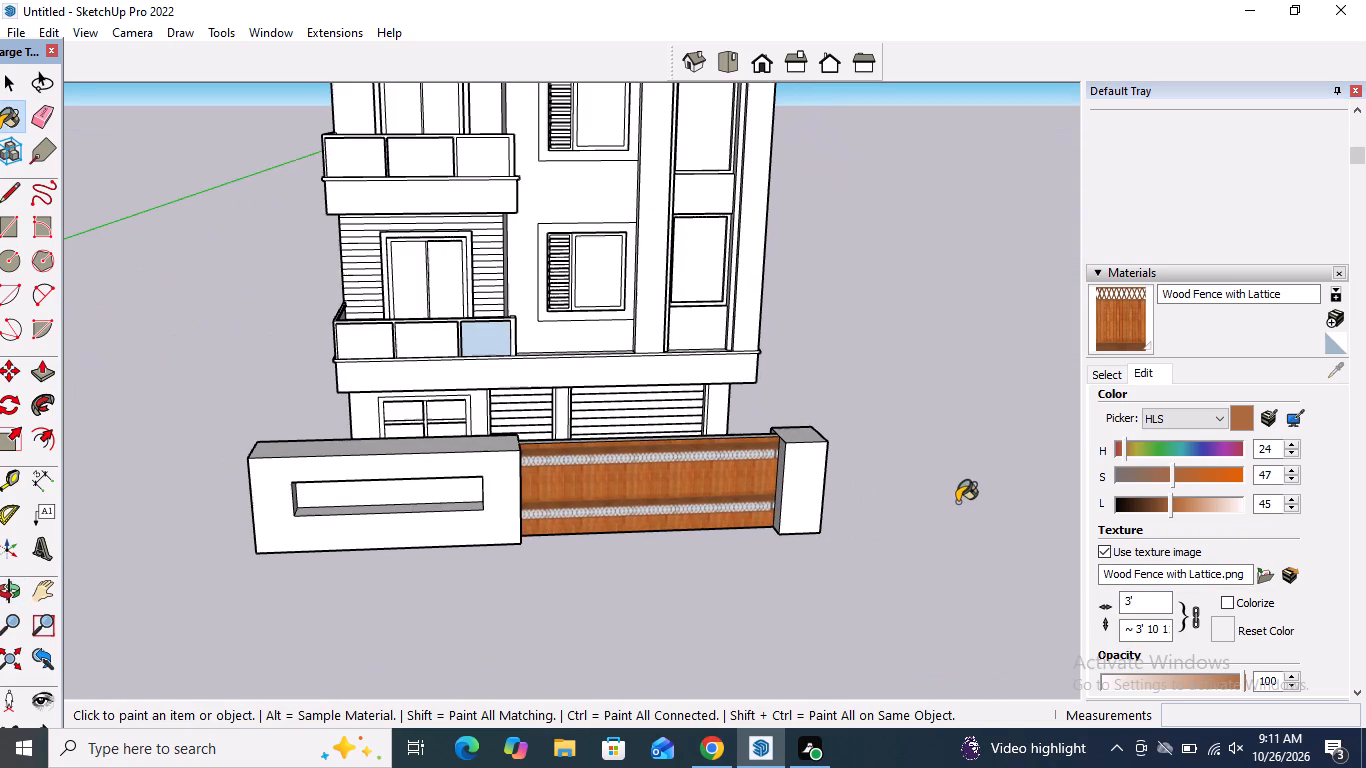
pyautogui.press('space')
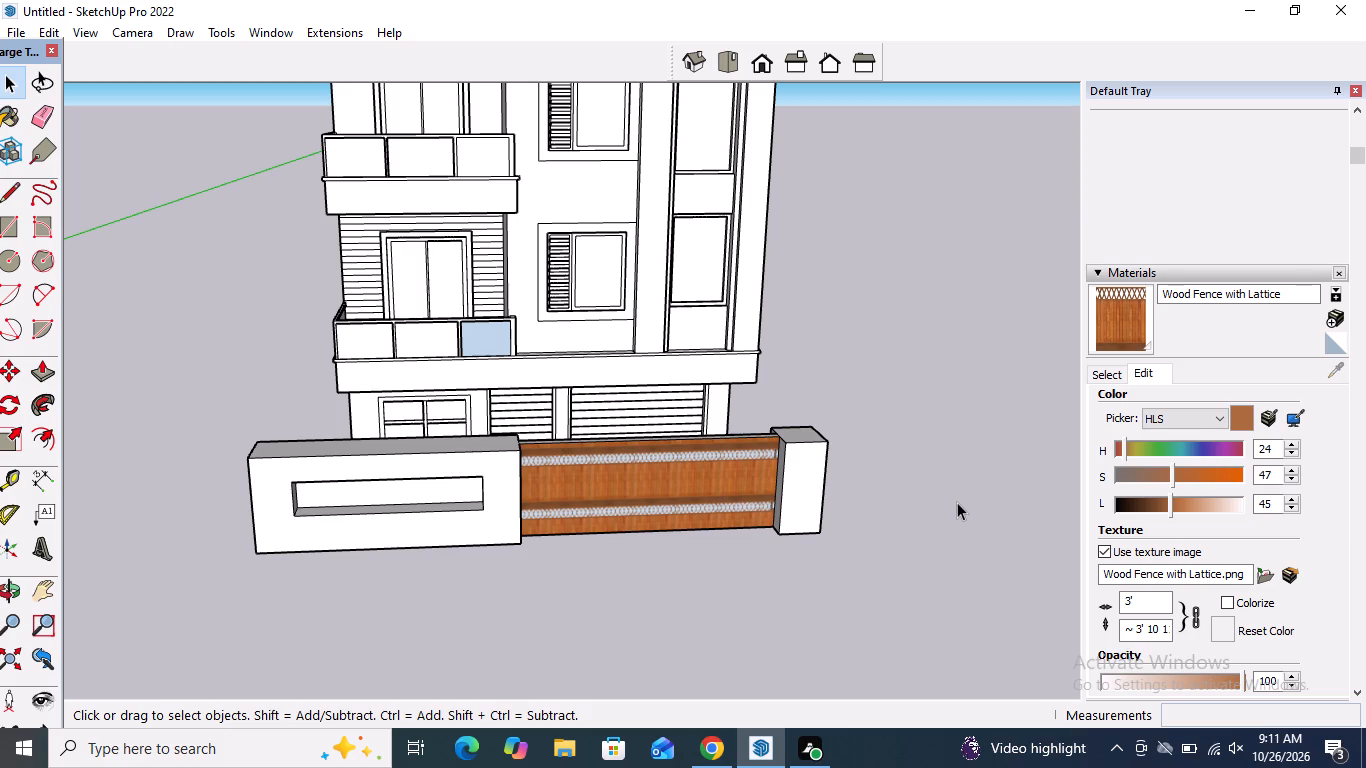
# Paint the lowest cladding boards left of the lower balcony's door with Wood Bamboo from the Wood collection.
pyautogui.click(1115, 373)
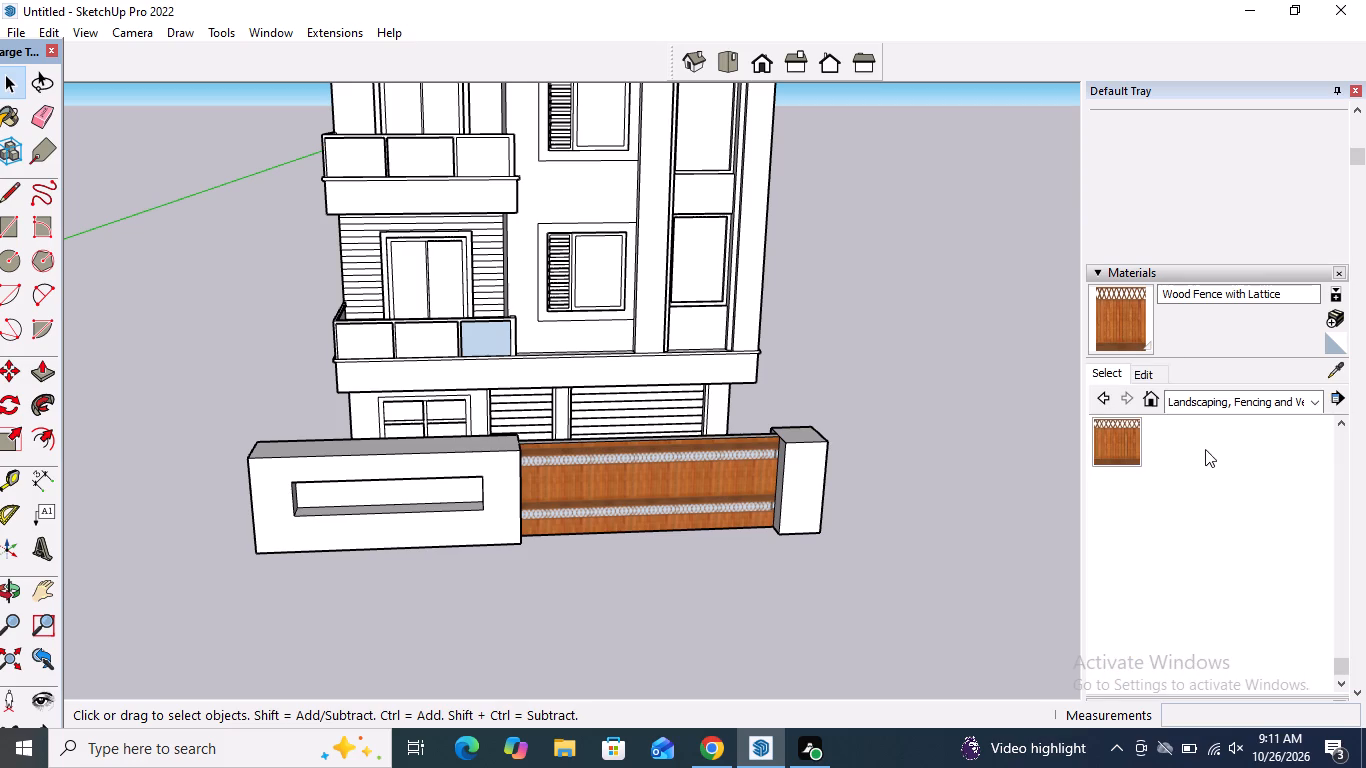
pyautogui.click(1214, 400)
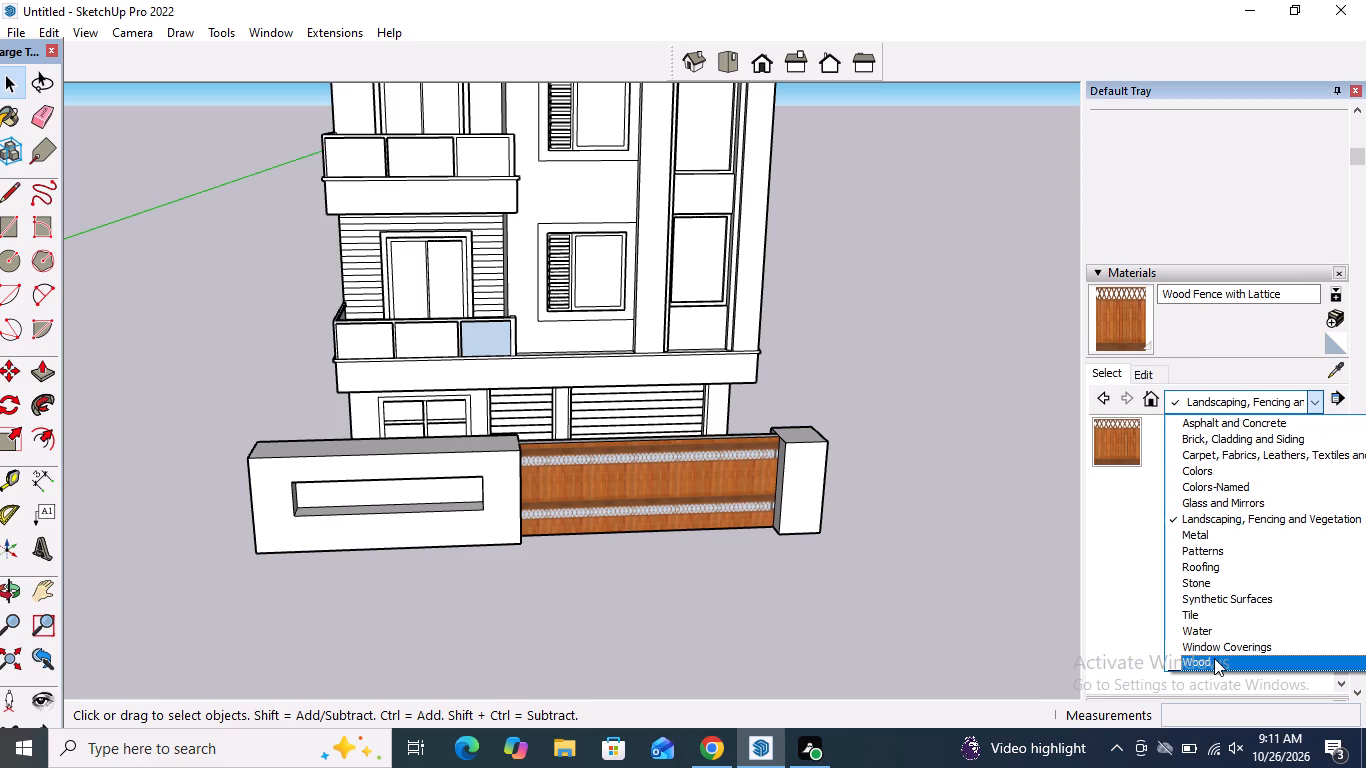
pyautogui.click(1214, 658)
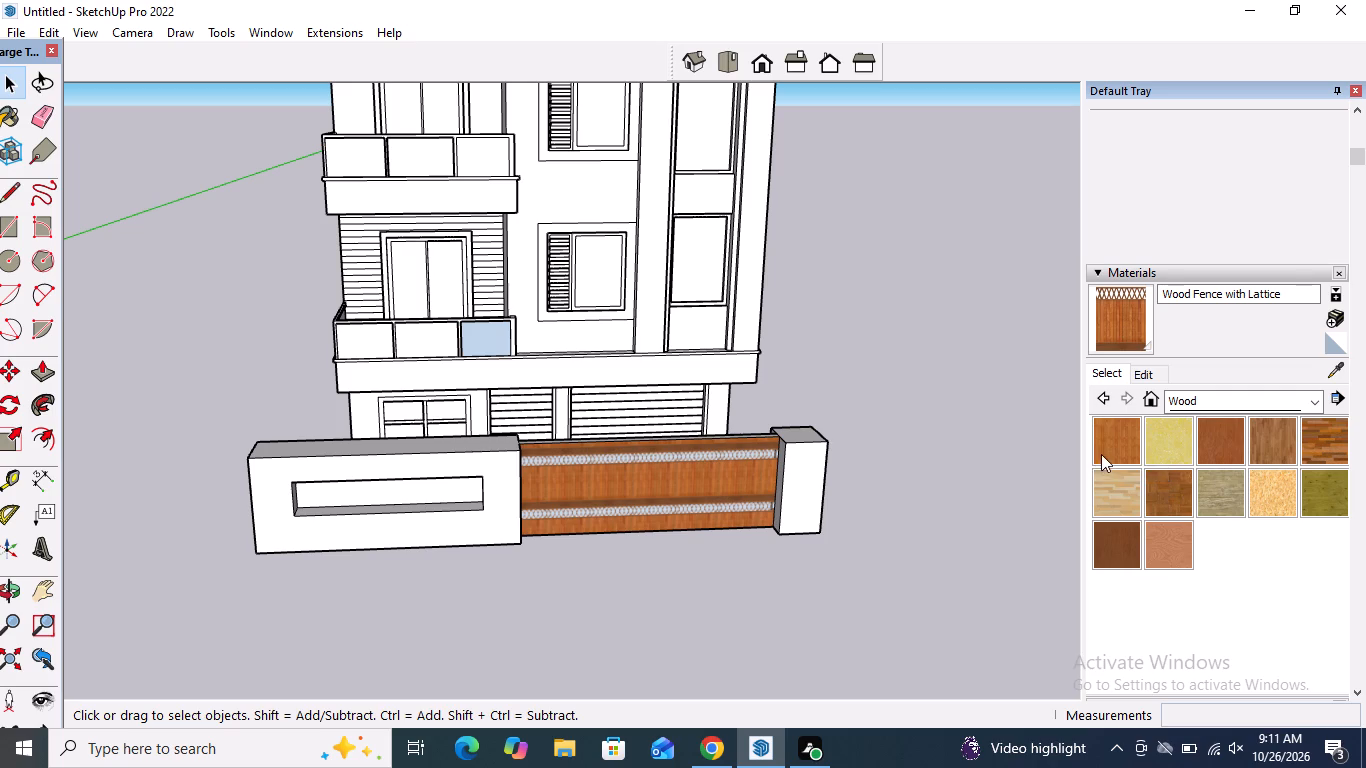
pyautogui.click(1106, 441)
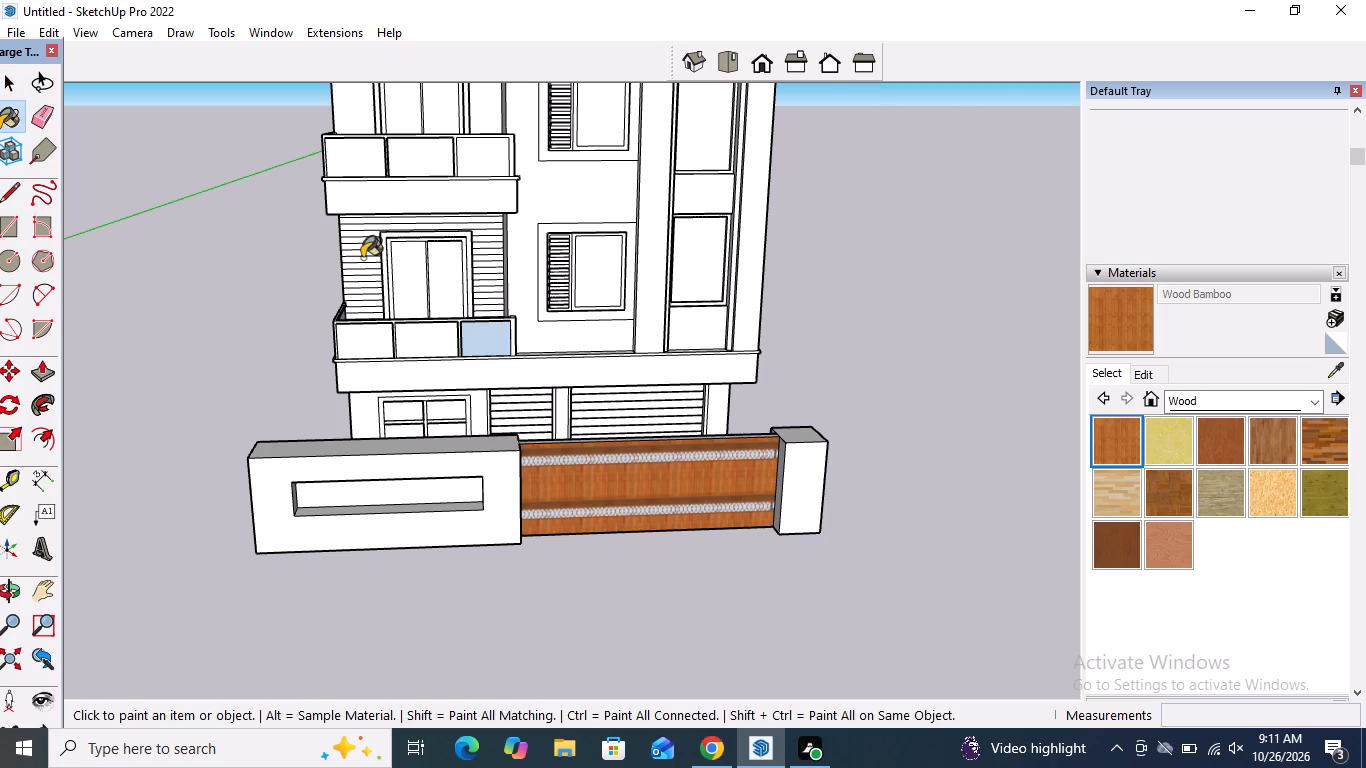
pyautogui.scroll(9, 361, 257)
pyautogui.scroll(5, 367, 370)
pyautogui.moveTo(382, 457); pyautogui.dragTo(403, 555, button='middle')
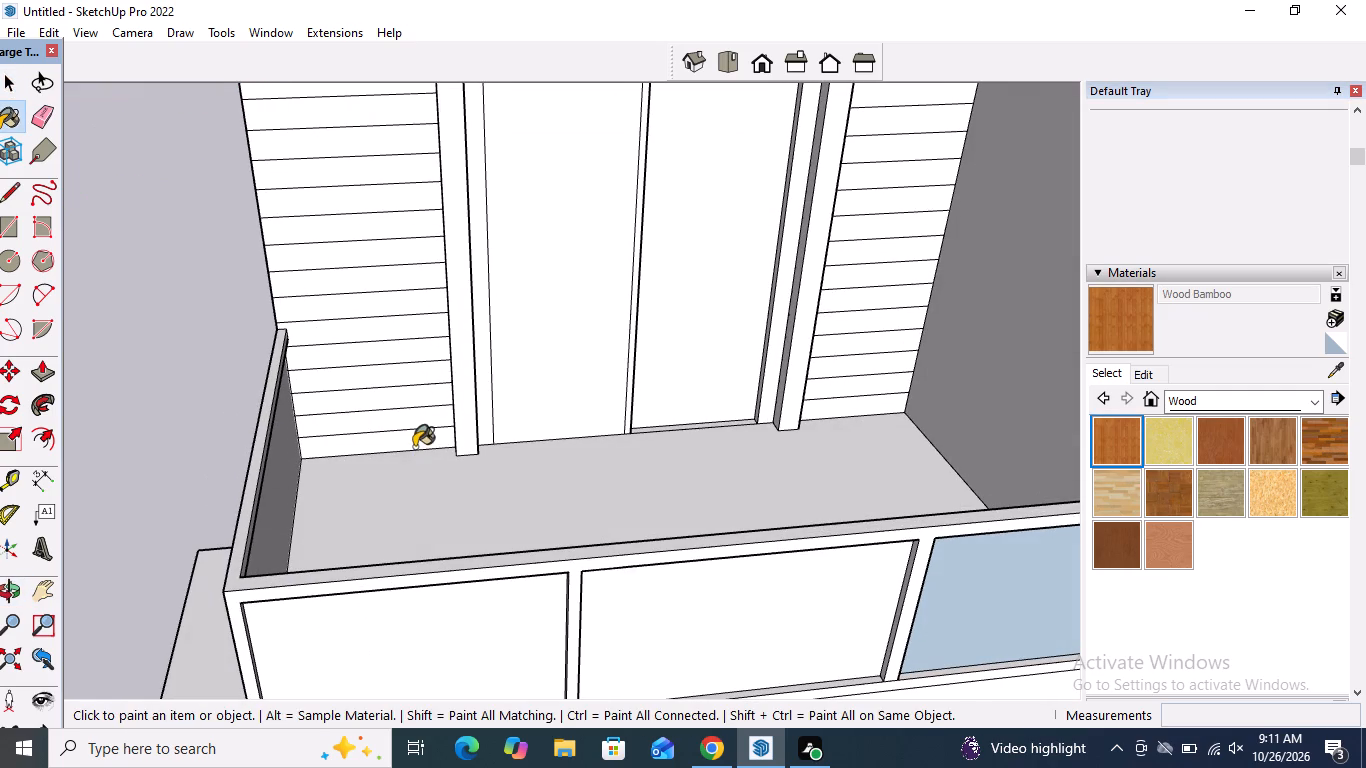
pyautogui.click(413, 443)
pyautogui.click(407, 418)
pyautogui.click(404, 385)
pyautogui.click(402, 340)
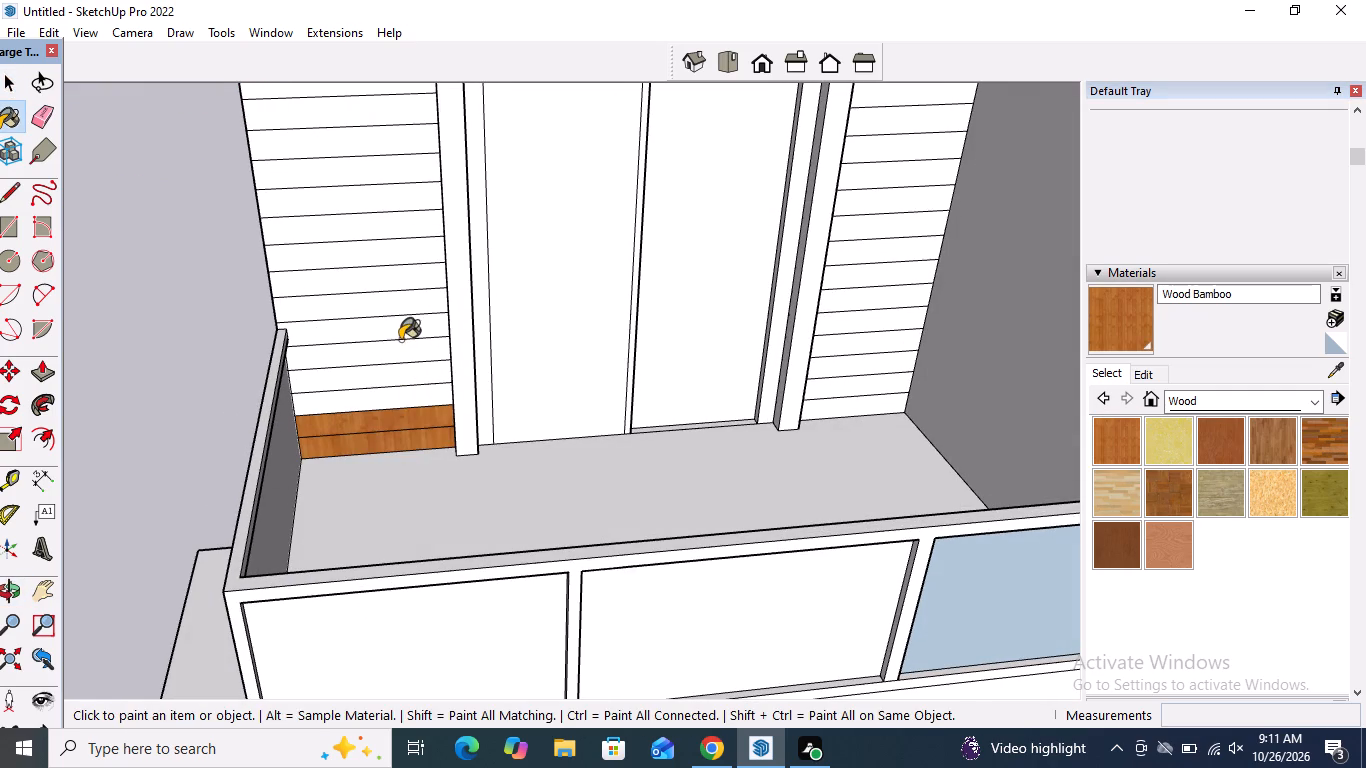
pyautogui.click(400, 354)
pyautogui.click(400, 372)
pyautogui.click(403, 400)
pyautogui.click(404, 328)
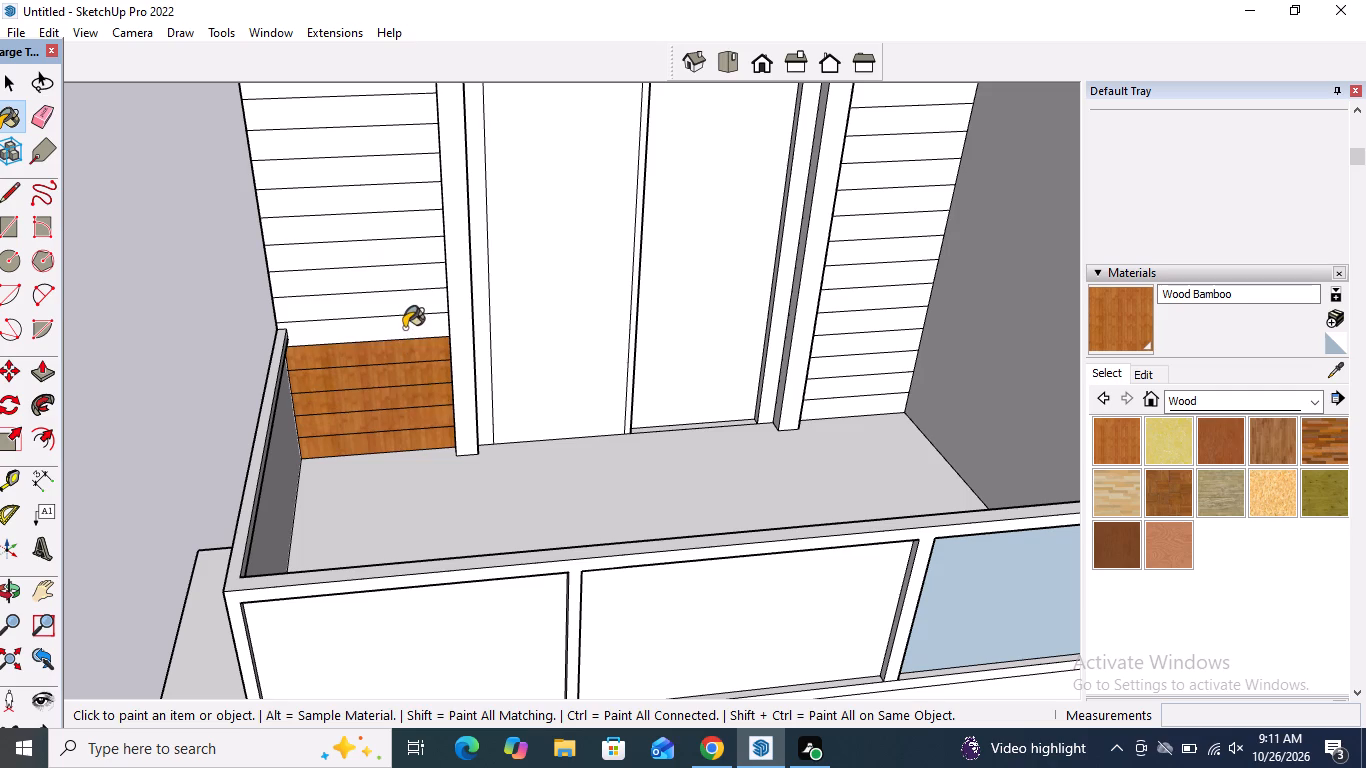
# Continue the Wood Bamboo finish up the boards left of the lower balcony's door to about mid-height.
pyautogui.click(402, 303)
pyautogui.click(402, 283)
pyautogui.click(404, 271)
pyautogui.click(405, 249)
pyautogui.moveTo(405, 245); pyautogui.dragTo(404, 233)
pyautogui.click(402, 227)
pyautogui.click(398, 214)
pyautogui.click(392, 195)
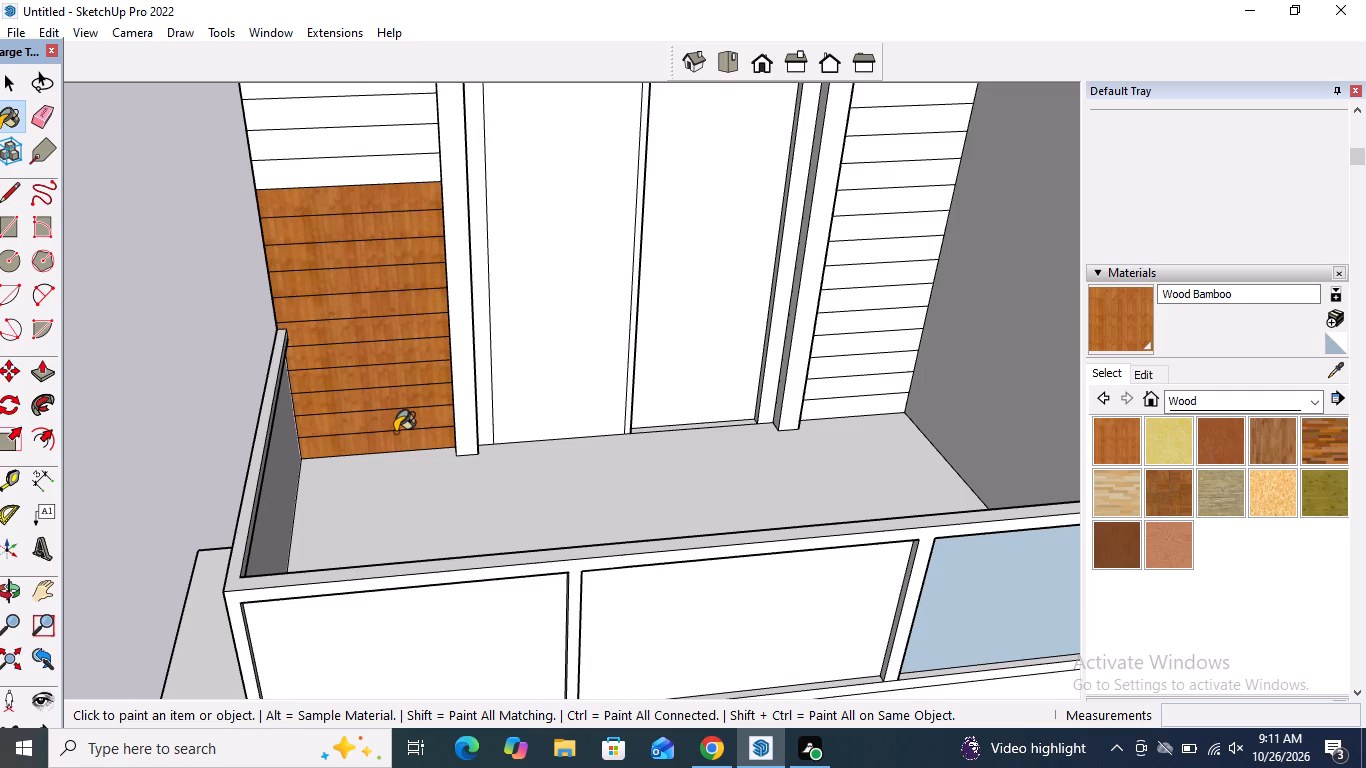
# Paint the lower cladding boards right of the lower balcony's door with Wood Bamboo.
pyautogui.moveTo(382, 393); pyautogui.dragTo(407, 300, button='middle')
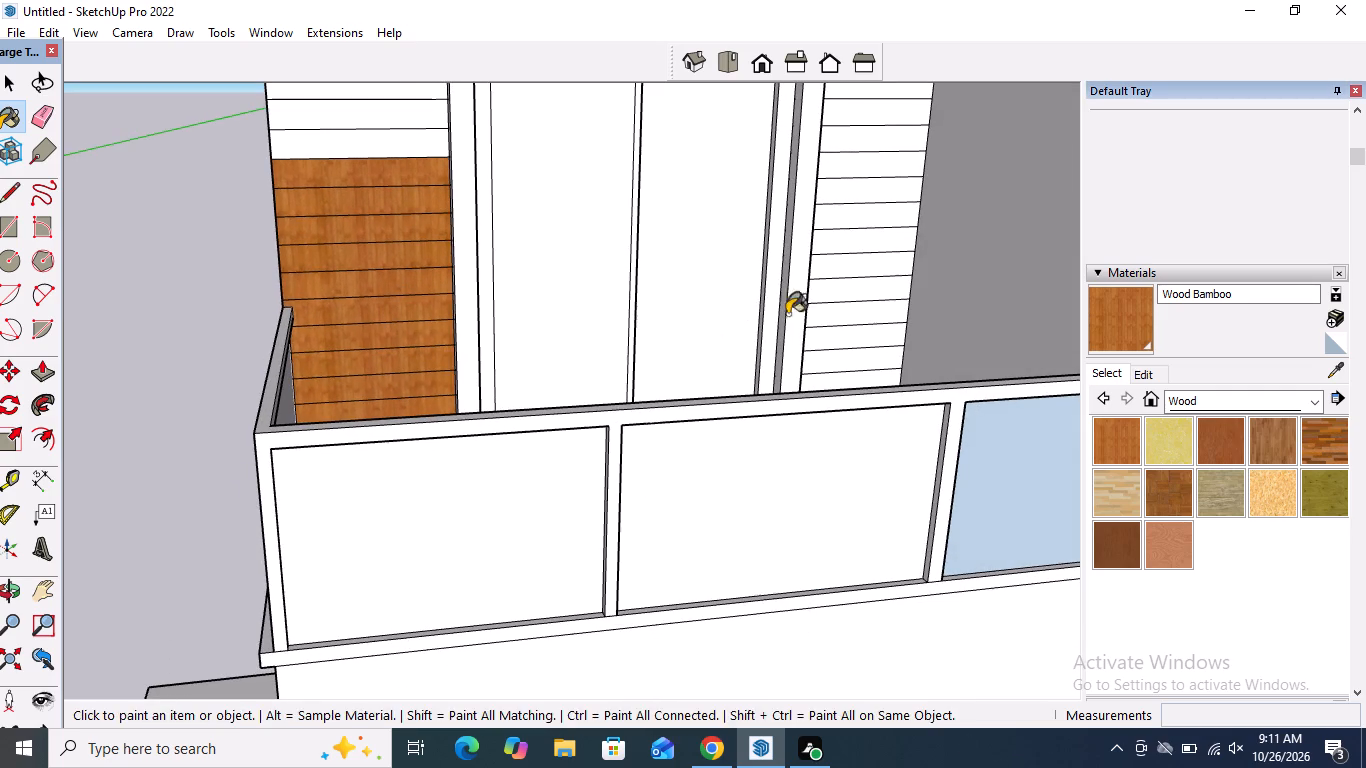
pyautogui.moveTo(798, 318); pyautogui.dragTo(812, 426, button='middle')
pyautogui.scroll(3, 819, 406)
pyautogui.click(824, 378)
pyautogui.click(825, 360)
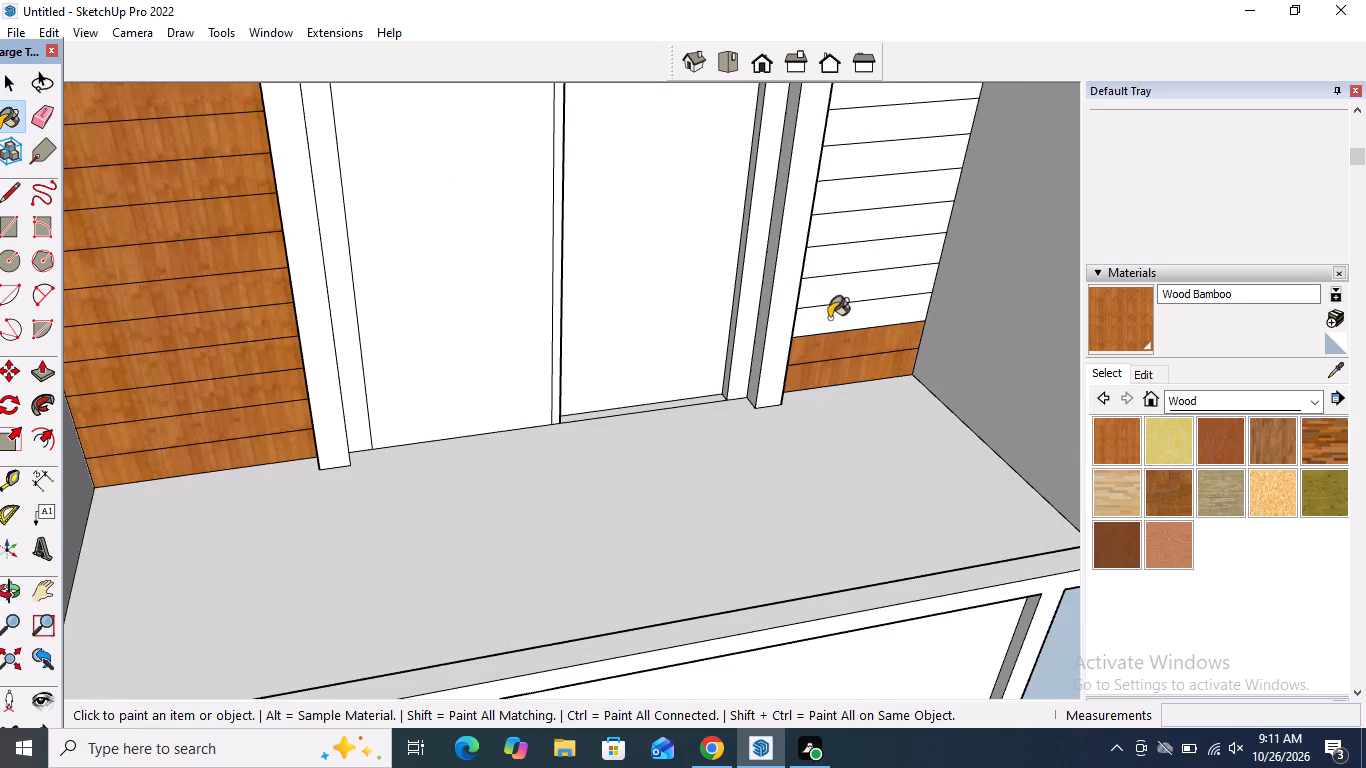
pyautogui.moveTo(829, 318); pyautogui.dragTo(834, 292)
pyautogui.moveTo(834, 288); pyautogui.dragTo(839, 265)
pyautogui.moveTo(842, 245); pyautogui.dragTo(848, 221)
pyautogui.moveTo(850, 212); pyautogui.dragTo(861, 188)
pyautogui.moveTo(863, 176); pyautogui.dragTo(873, 153)
pyautogui.moveTo(877, 141); pyautogui.dragTo(888, 130)
pyautogui.moveTo(897, 114); pyautogui.dragTo(901, 104)
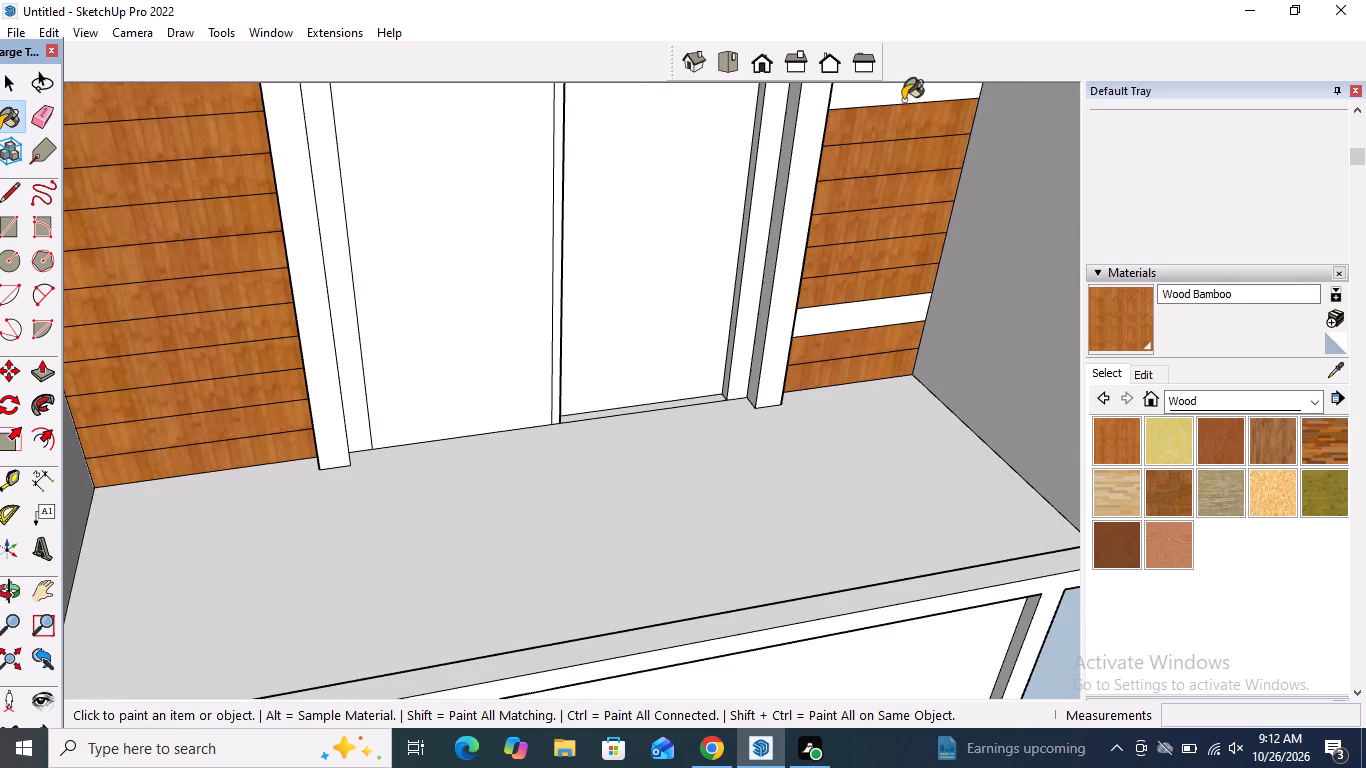
pyautogui.click(903, 98)
pyautogui.click(850, 311)
# Paint the remaining upper cladding boards right of the lower balcony's door with Wood Bamboo, up to the door frame's top.
pyautogui.scroll(-10, 792, 550)
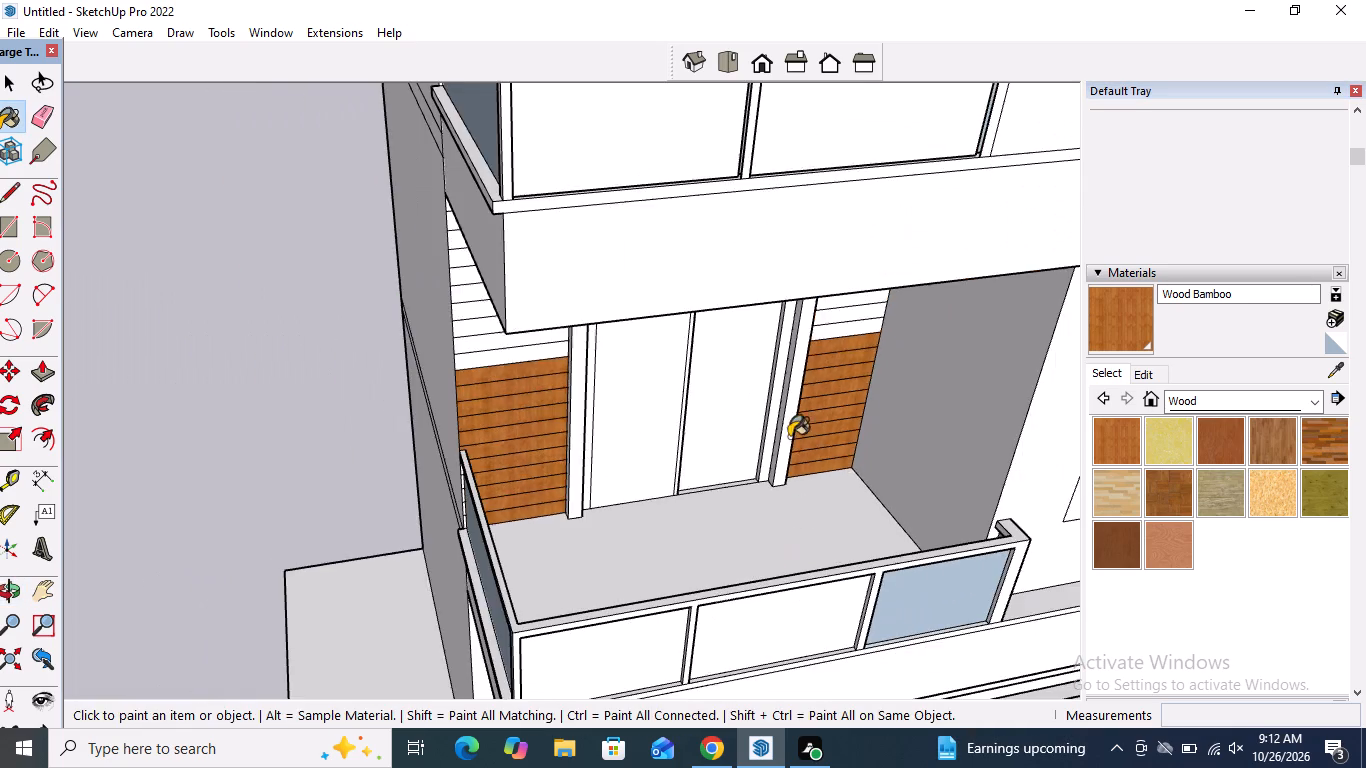
pyautogui.moveTo(789, 428); pyautogui.dragTo(831, 232, button='middle')
pyautogui.scroll(4, 831, 236)
pyautogui.click(809, 401)
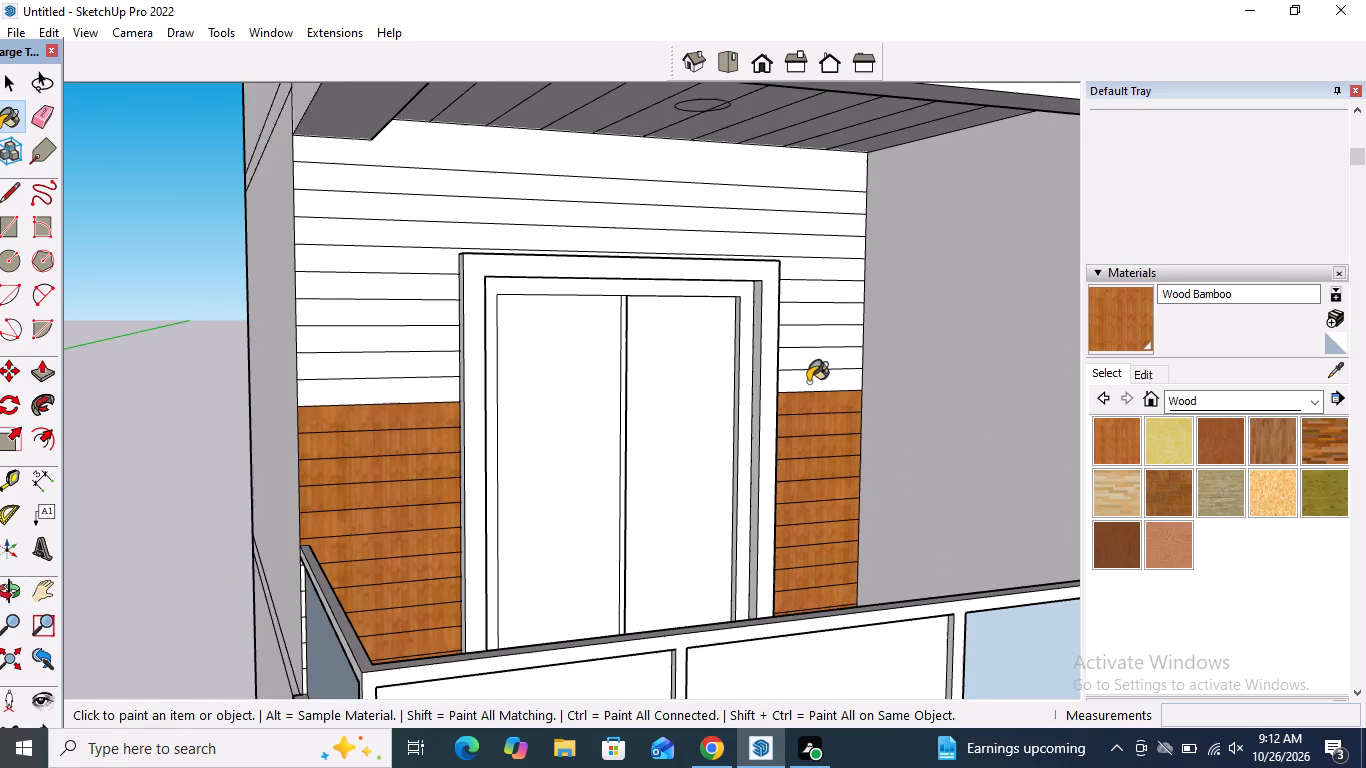
pyautogui.click(808, 375)
pyautogui.click(808, 352)
pyautogui.click(810, 324)
pyautogui.click(818, 272)
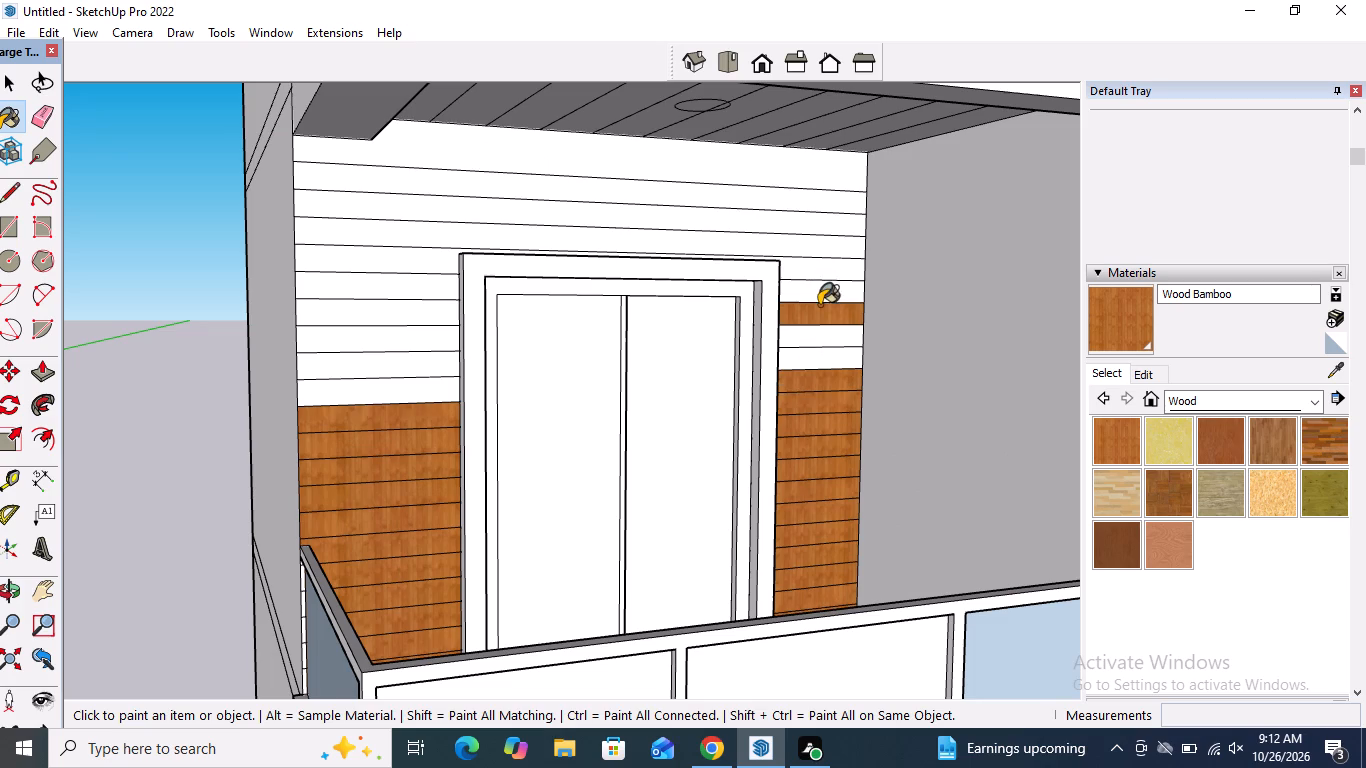
pyautogui.click(820, 295)
pyautogui.click(812, 335)
pyautogui.click(807, 355)
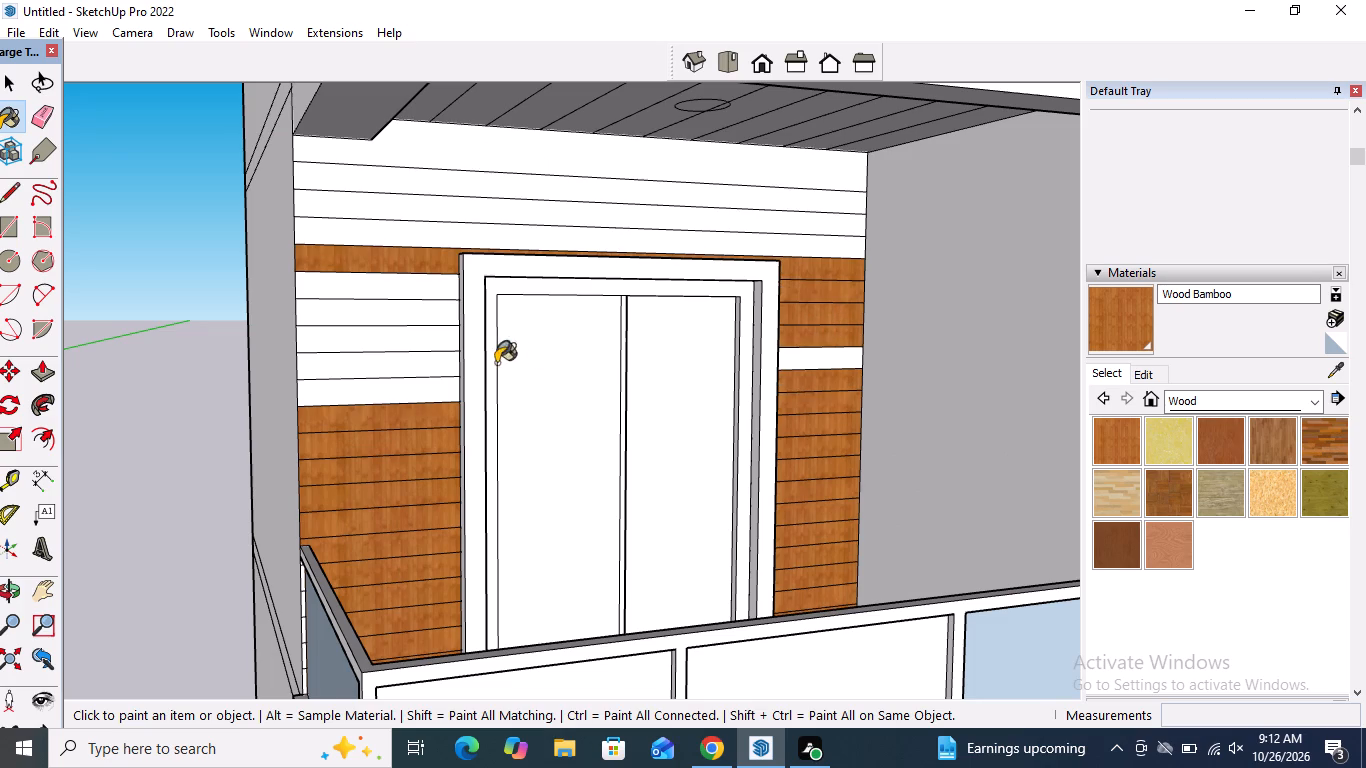
# Paint the remaining boards left of and above the lower balcony's door with Wood Bamboo, up to the ceiling.
pyautogui.click(416, 386)
pyautogui.click(412, 369)
pyautogui.click(400, 345)
pyautogui.click(390, 311)
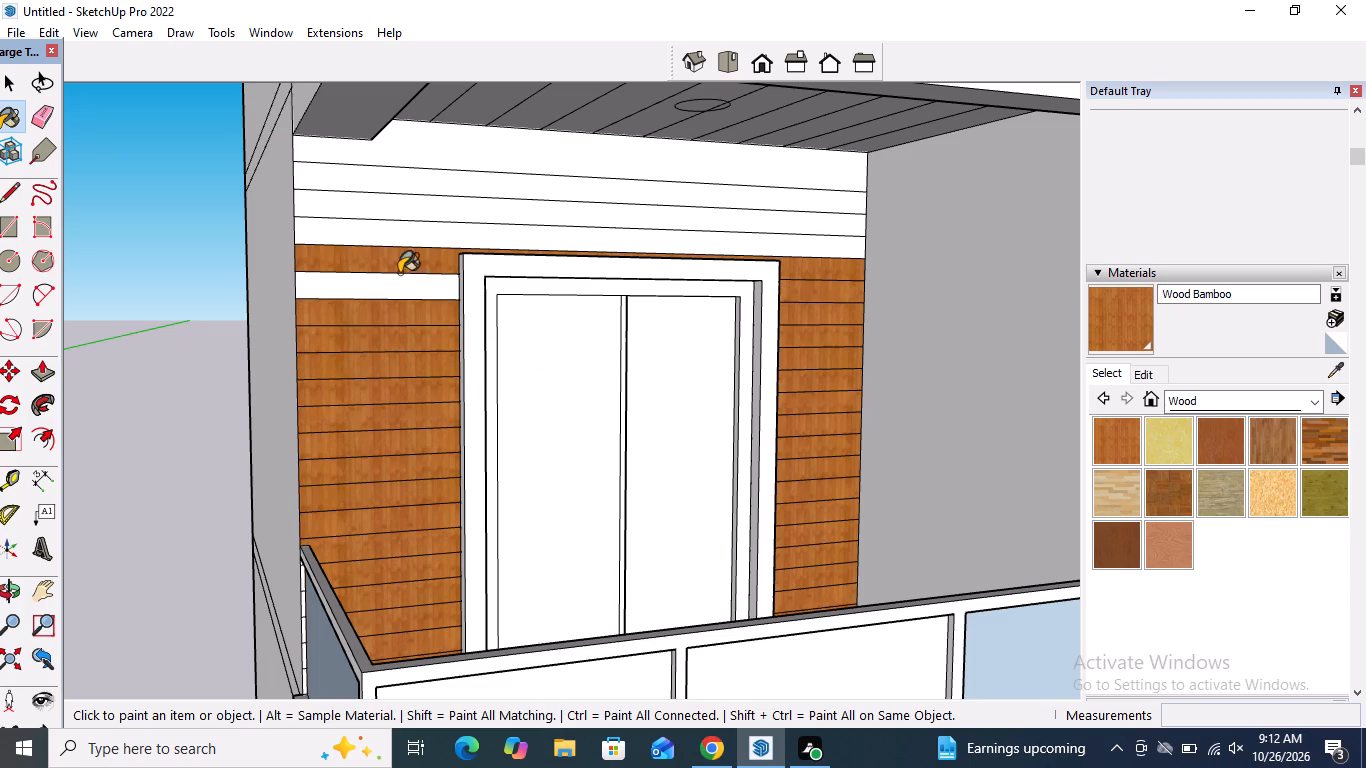
pyautogui.click(399, 273)
pyautogui.click(401, 223)
pyautogui.click(403, 288)
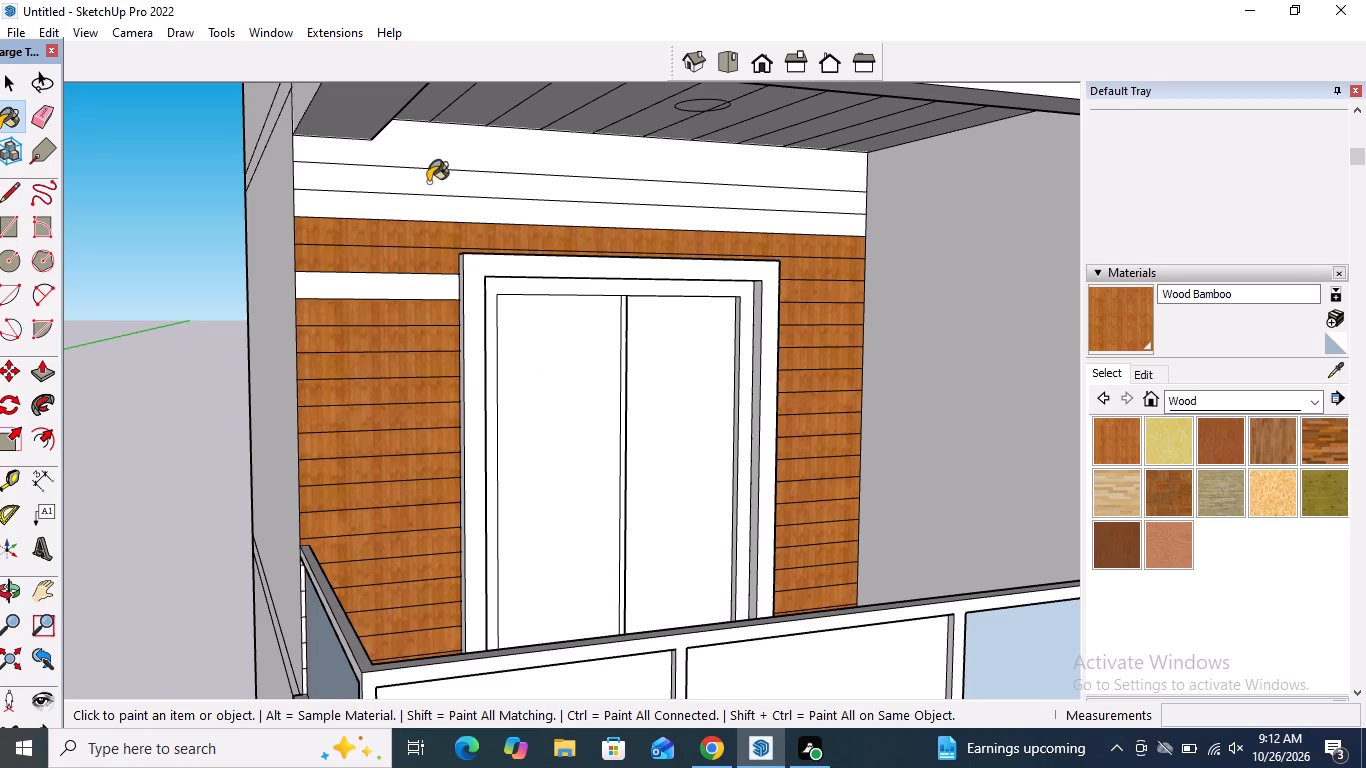
pyautogui.click(426, 198)
pyautogui.click(431, 179)
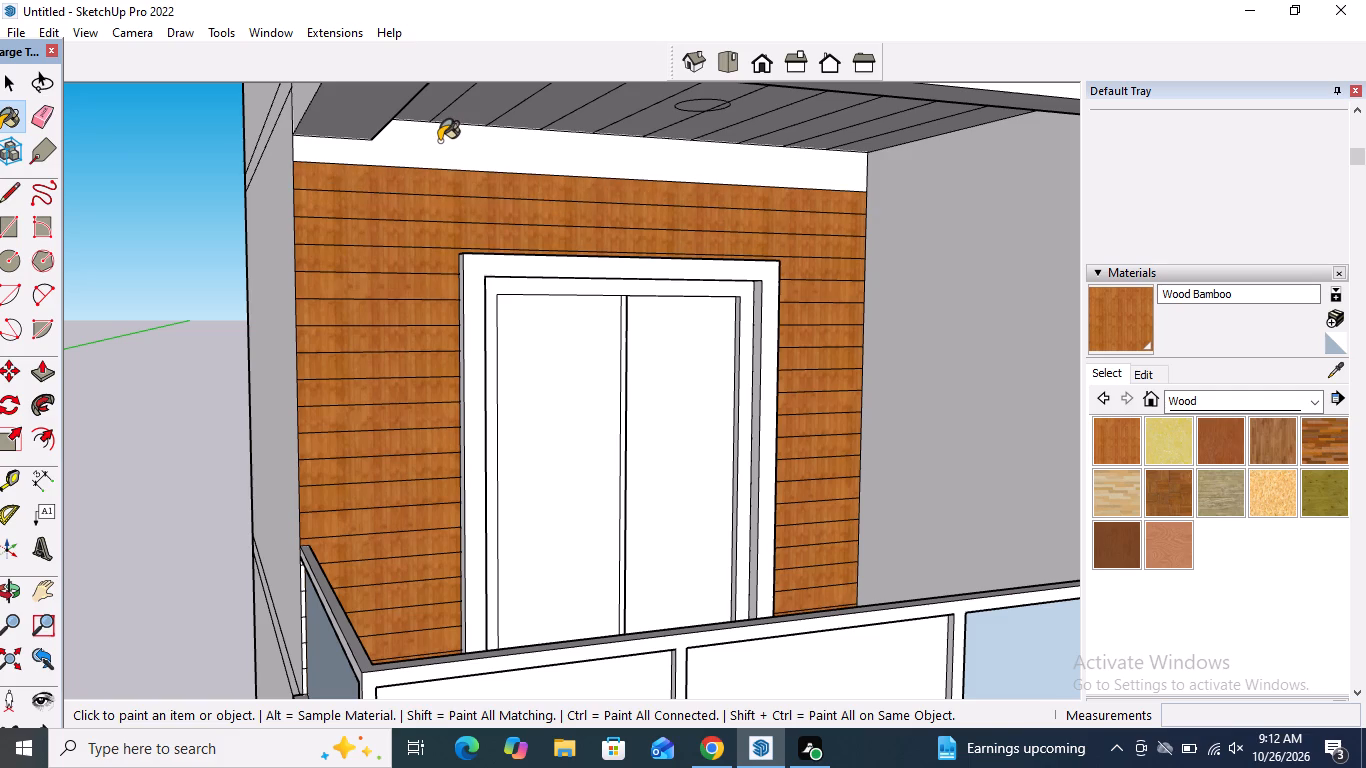
pyautogui.click(439, 141)
# Paint all ceiling planks over the lower balcony with Wood Bamboo, leaving the round light fixture unpainted.
pyautogui.moveTo(417, 194); pyautogui.dragTo(417, 118, button='middle')
pyautogui.scroll(-6, 392, 338)
pyautogui.moveTo(392, 320); pyautogui.dragTo(392, 265, button='middle')
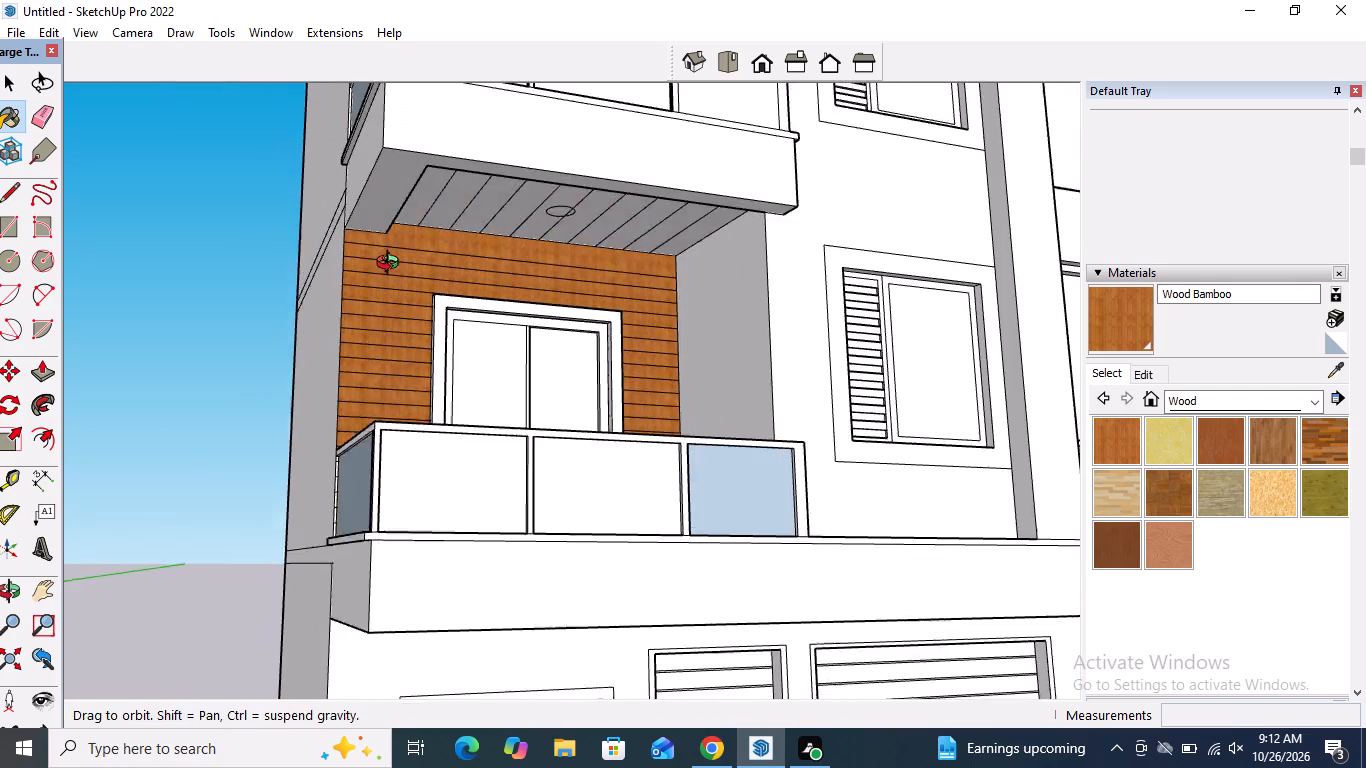
pyautogui.moveTo(392, 265); pyautogui.dragTo(401, 214, button='middle')
pyautogui.scroll(4, 442, 169)
pyautogui.click(442, 169)
pyautogui.click(510, 189)
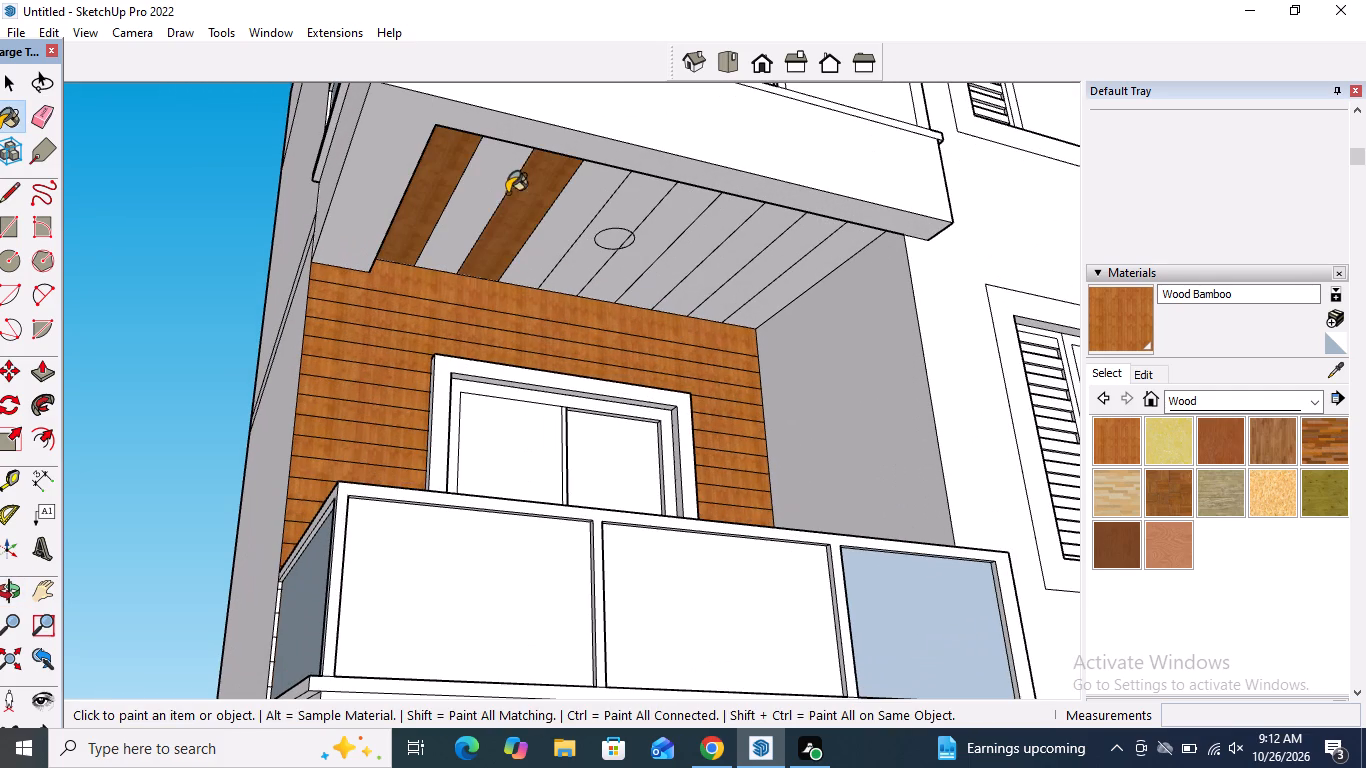
pyautogui.moveTo(479, 186); pyautogui.dragTo(498, 185)
pyautogui.click(591, 191)
pyautogui.moveTo(637, 196); pyautogui.dragTo(655, 200)
pyautogui.moveTo(679, 205); pyautogui.dragTo(707, 214)
pyautogui.click(685, 216)
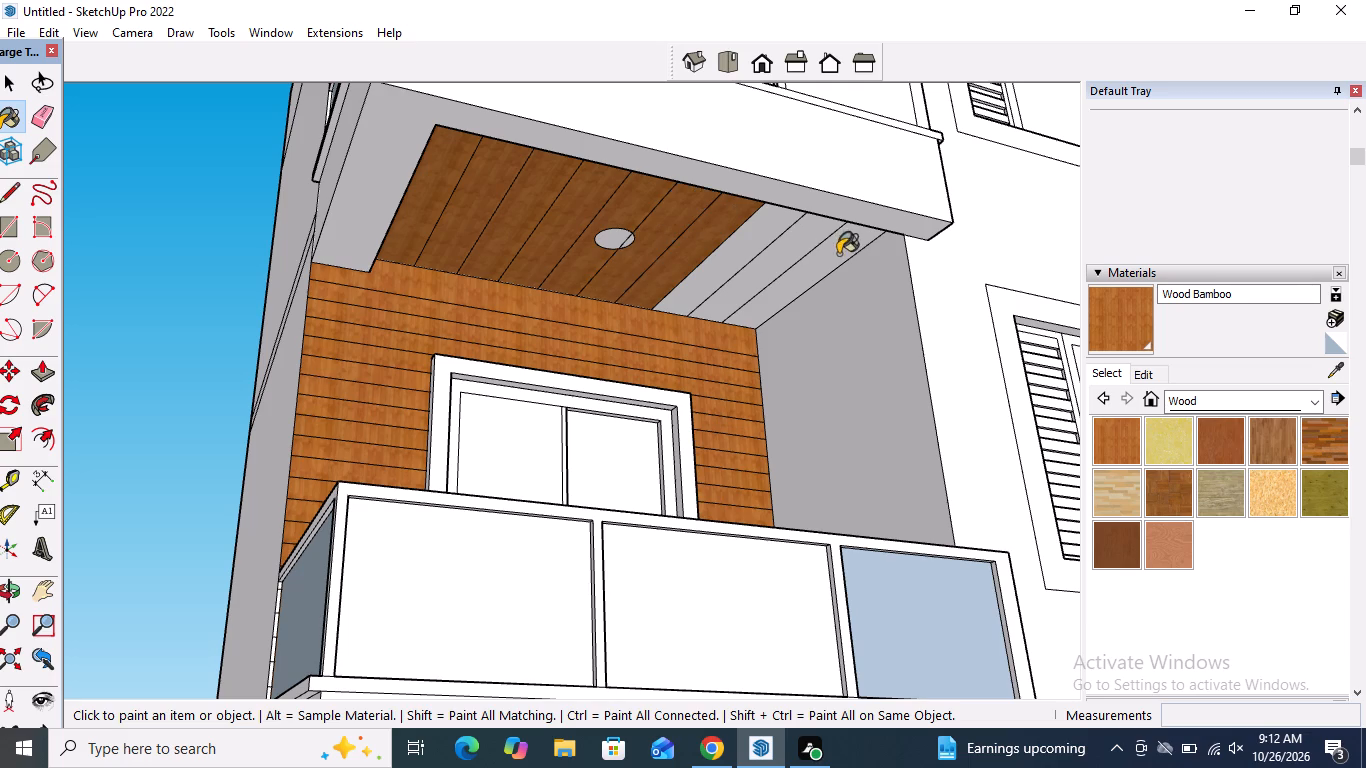
pyautogui.click(747, 245)
pyautogui.click(776, 252)
pyautogui.click(814, 254)
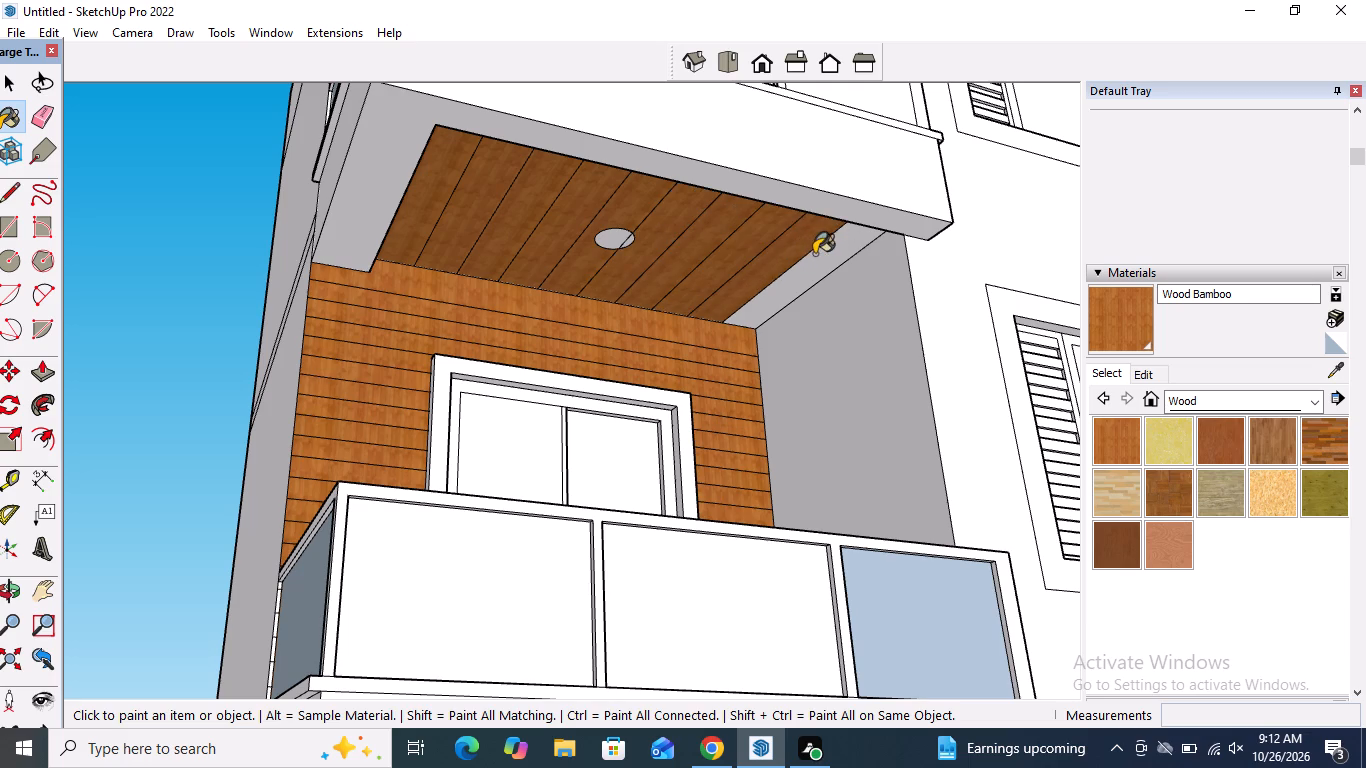
# Paint all ceiling planks over the upper balcony with Wood Bamboo, leaving the two round light fixtures unpainted.
pyautogui.scroll(-7, 708, 407)
pyautogui.scroll(4, 657, 108)
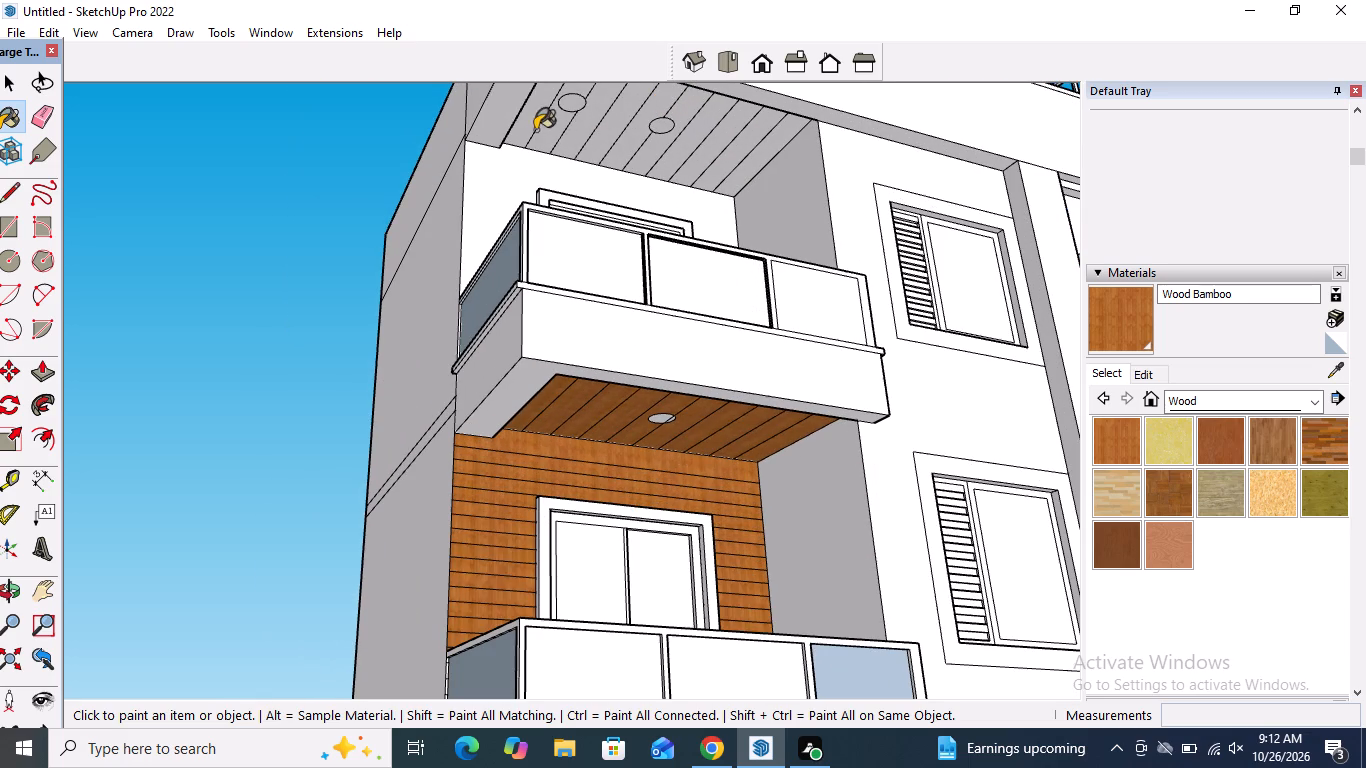
pyautogui.click(512, 121)
pyautogui.moveTo(539, 128); pyautogui.dragTo(549, 131)
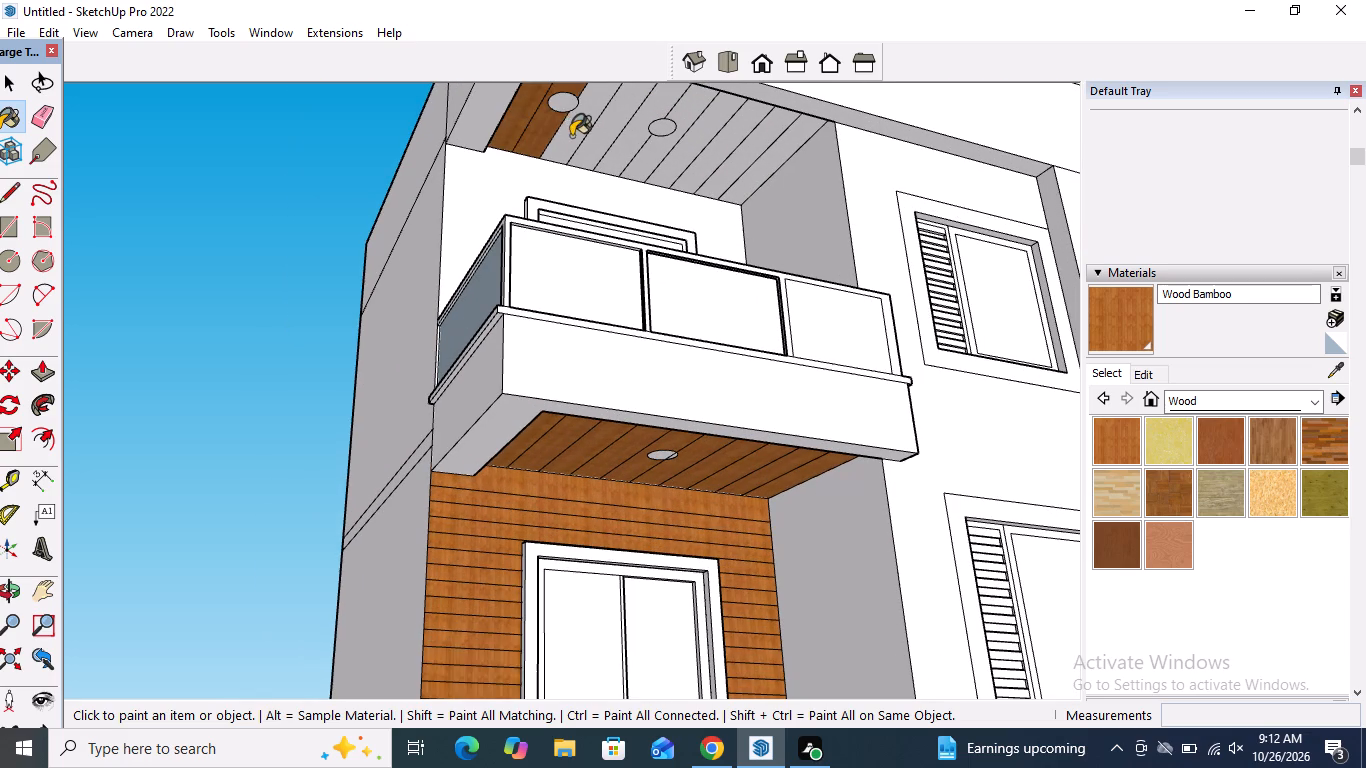
pyautogui.moveTo(574, 136); pyautogui.dragTo(585, 138)
pyautogui.click(606, 138)
pyautogui.moveTo(568, 135); pyautogui.dragTo(597, 152)
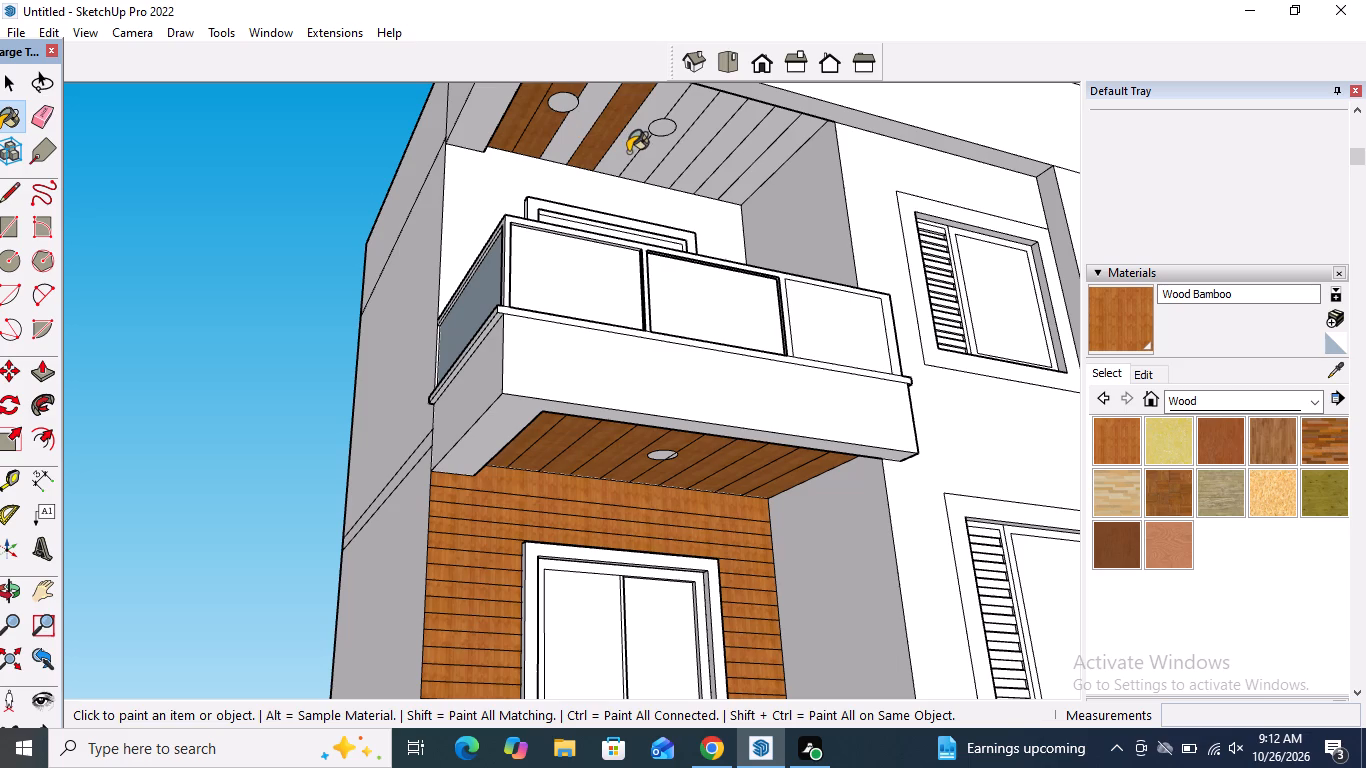
pyautogui.click(628, 150)
pyautogui.moveTo(561, 139); pyautogui.dragTo(571, 142)
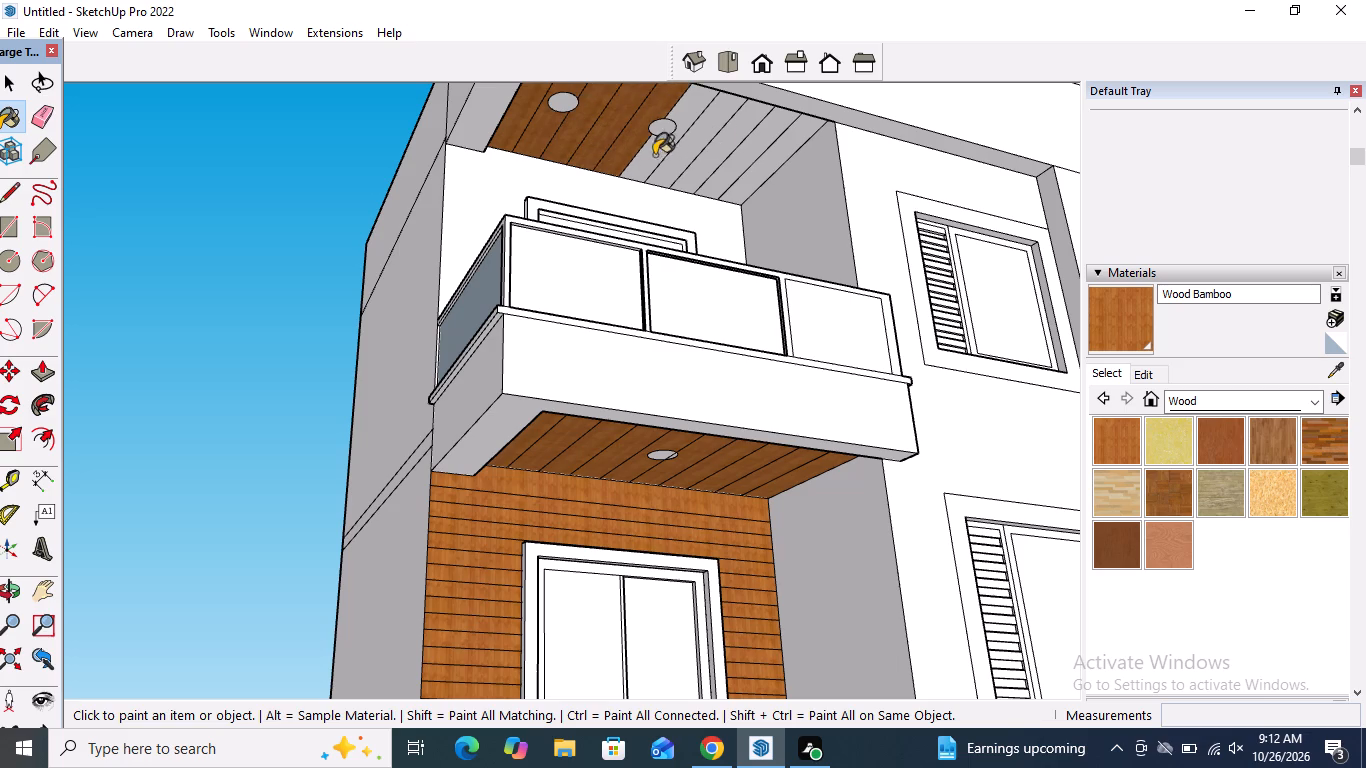
pyautogui.moveTo(648, 155); pyautogui.dragTo(658, 157)
pyautogui.click(689, 158)
pyautogui.click(711, 151)
pyautogui.click(737, 155)
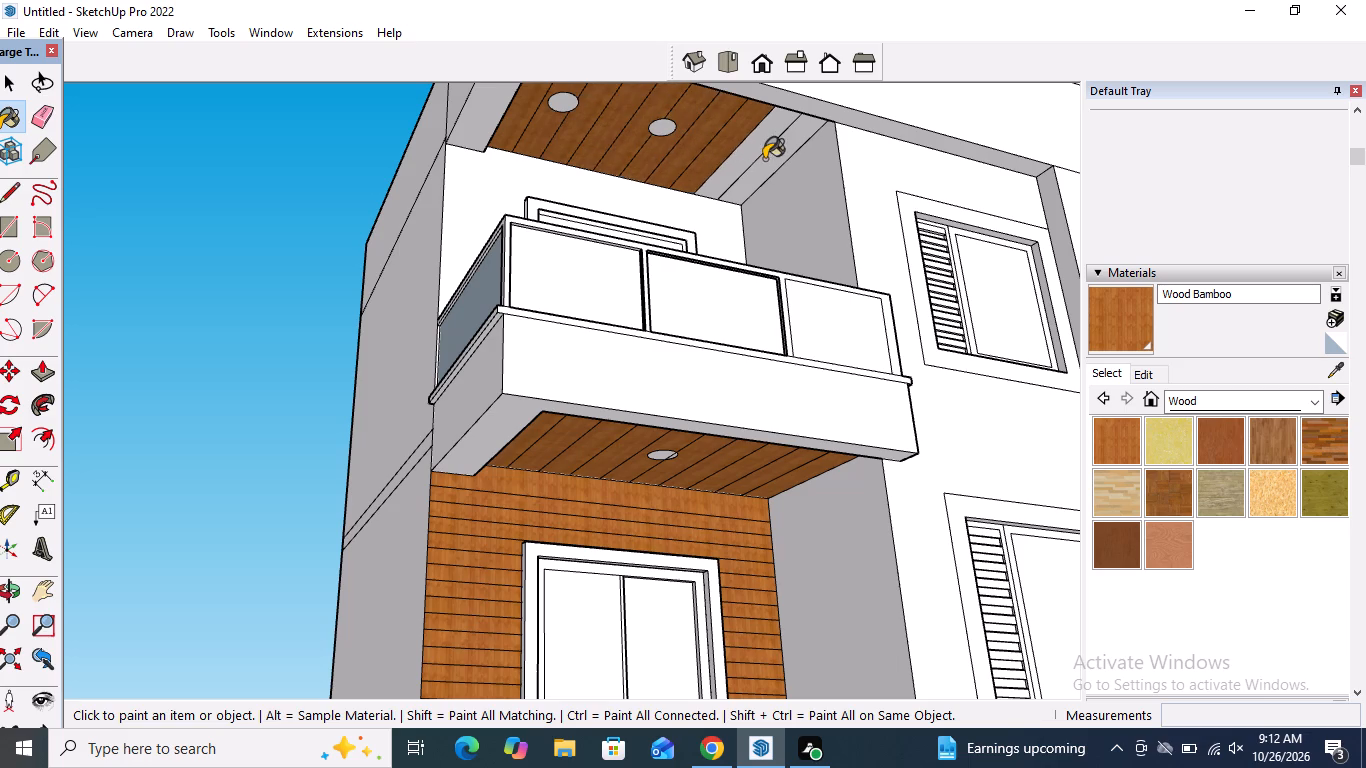
pyautogui.click(768, 159)
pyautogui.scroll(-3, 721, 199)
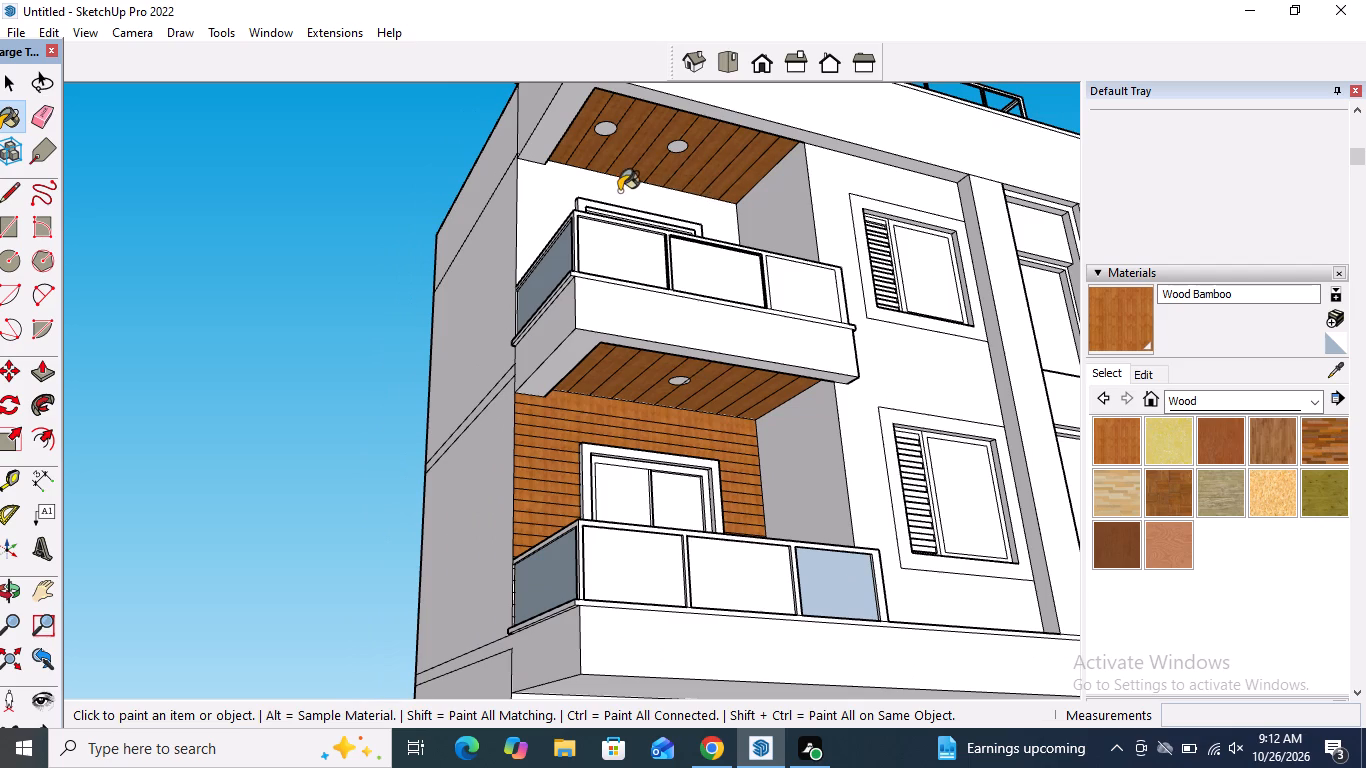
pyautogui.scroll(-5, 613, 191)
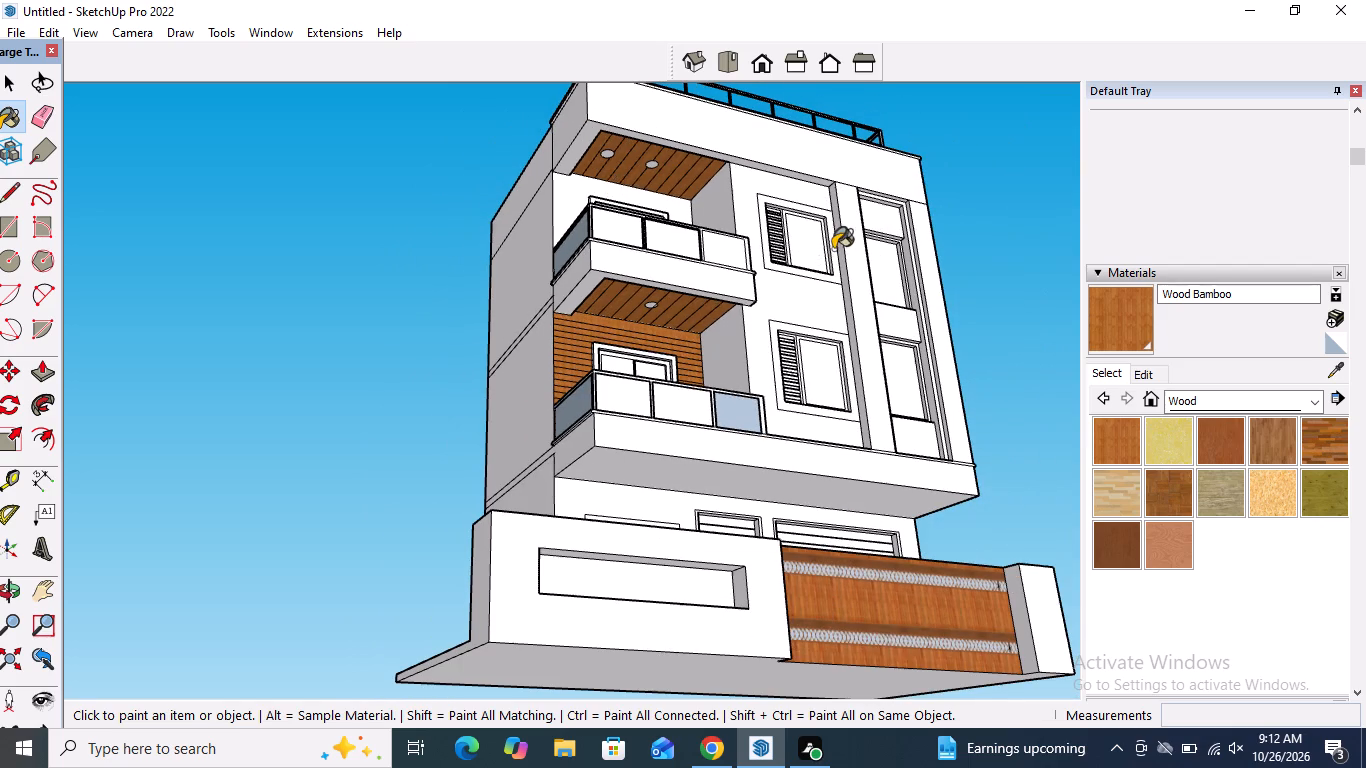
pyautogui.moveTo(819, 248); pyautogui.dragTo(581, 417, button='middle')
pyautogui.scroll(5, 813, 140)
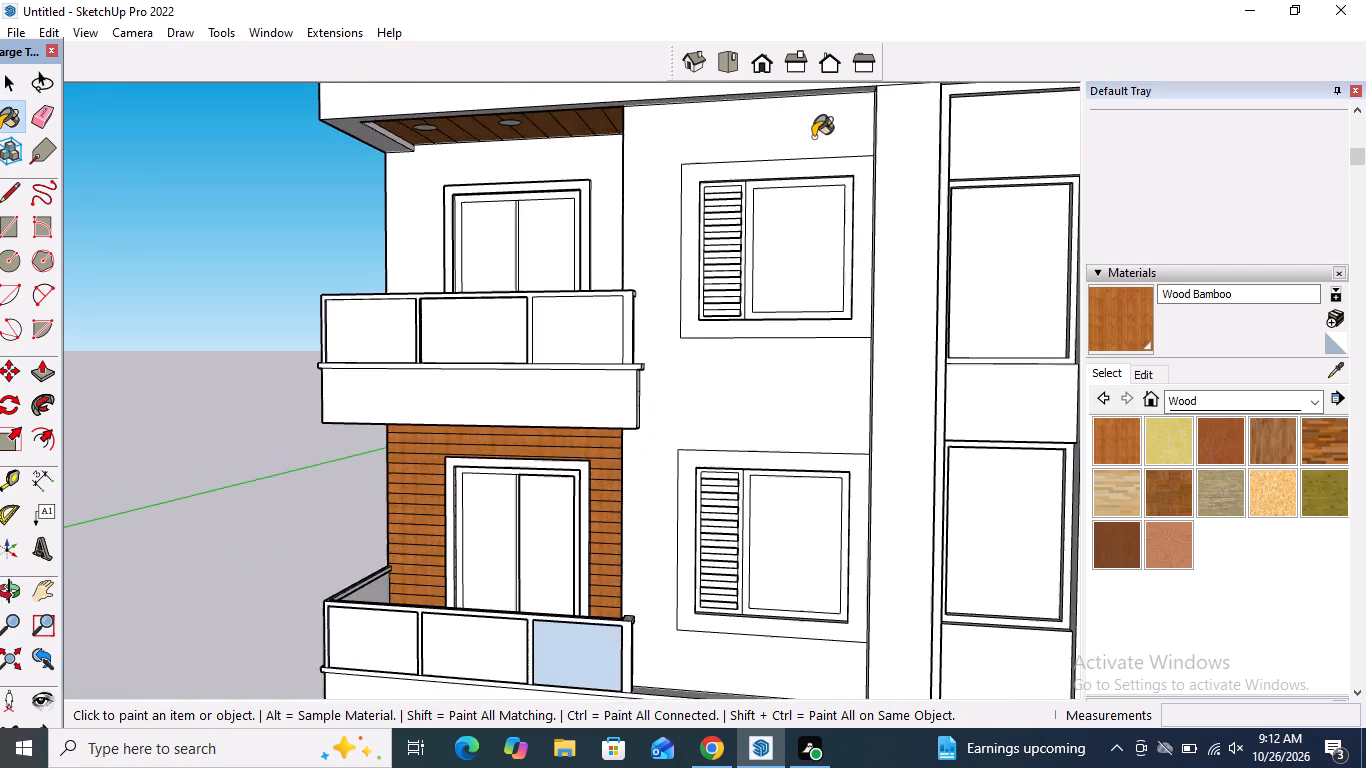
# Paint every other louver slat of the upper-floor window with Wood Bamboo, starting from the top slat.
pyautogui.scroll(9, 742, 210)
pyautogui.click(731, 179)
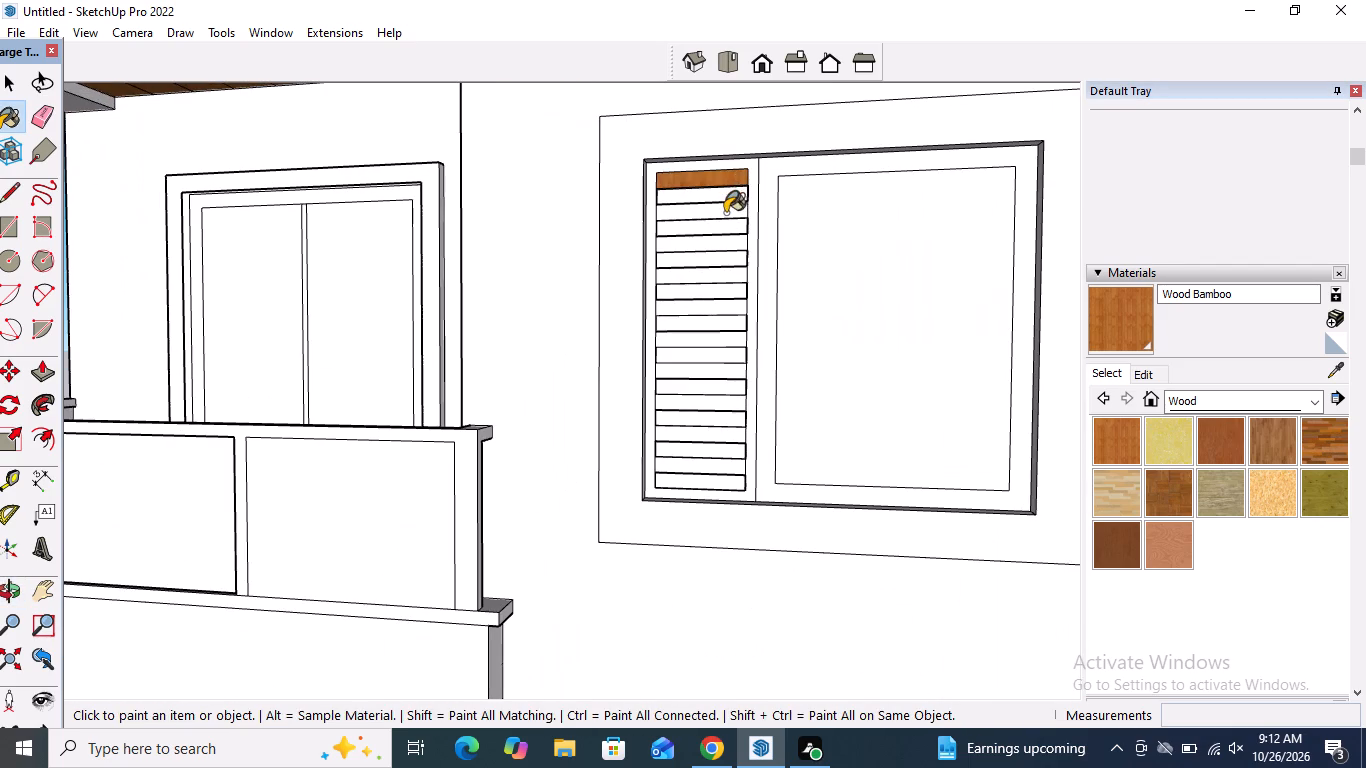
pyautogui.click(725, 213)
pyautogui.click(725, 245)
pyautogui.click(720, 278)
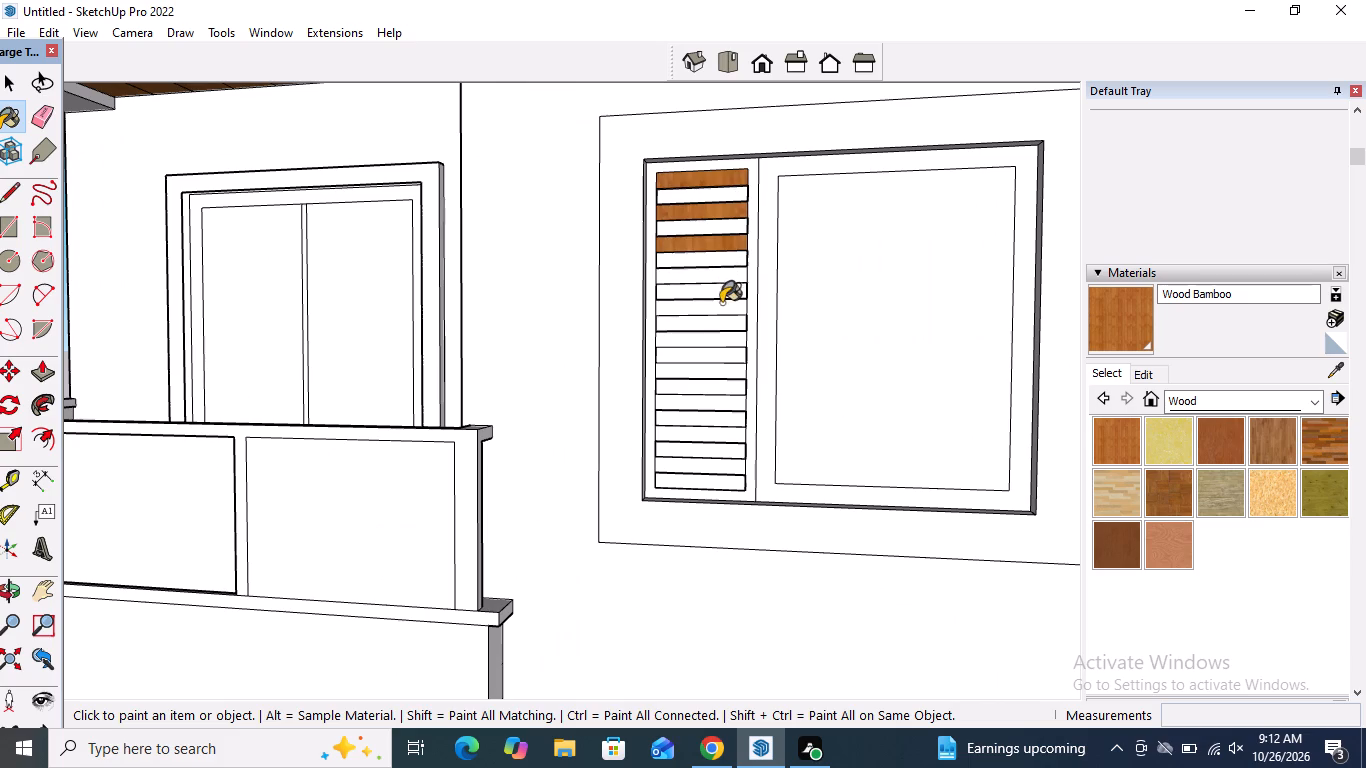
pyautogui.click(721, 306)
pyautogui.click(717, 341)
pyautogui.click(714, 373)
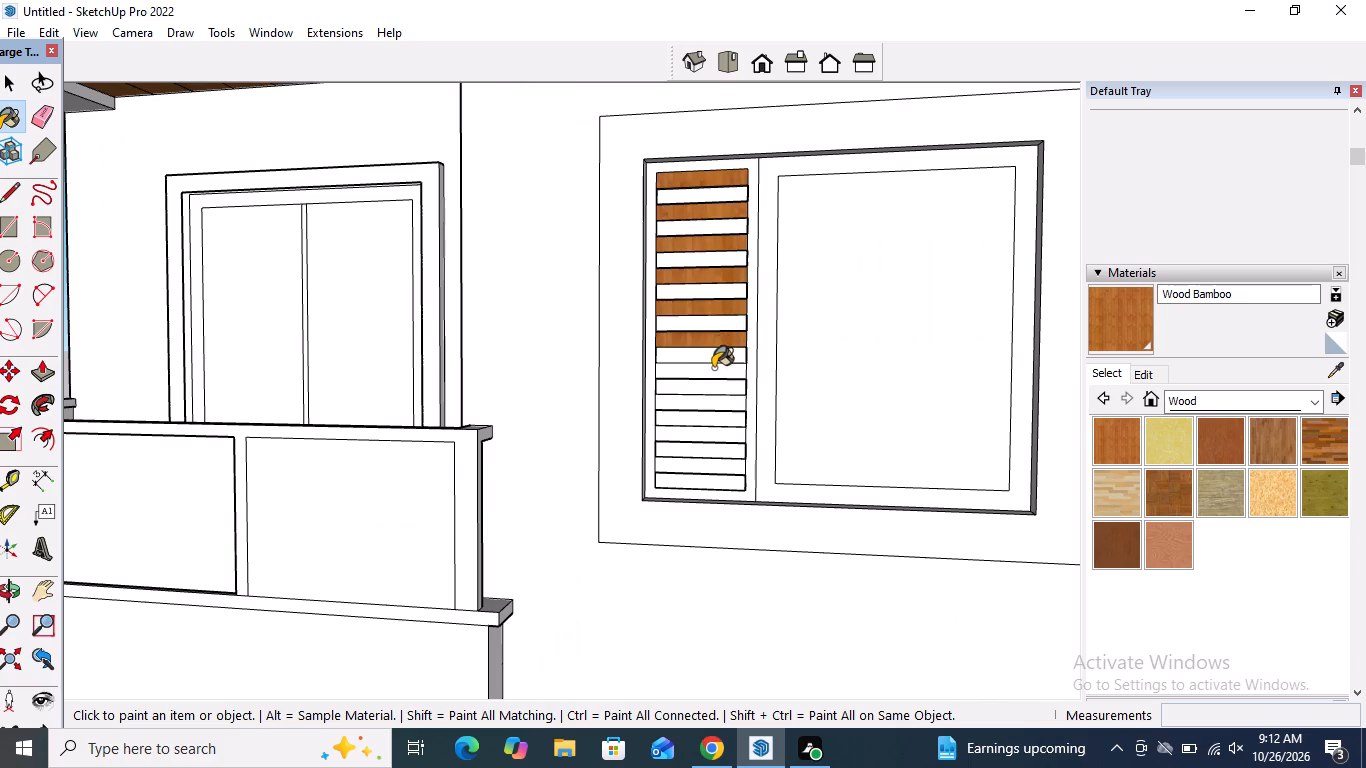
pyautogui.click(713, 401)
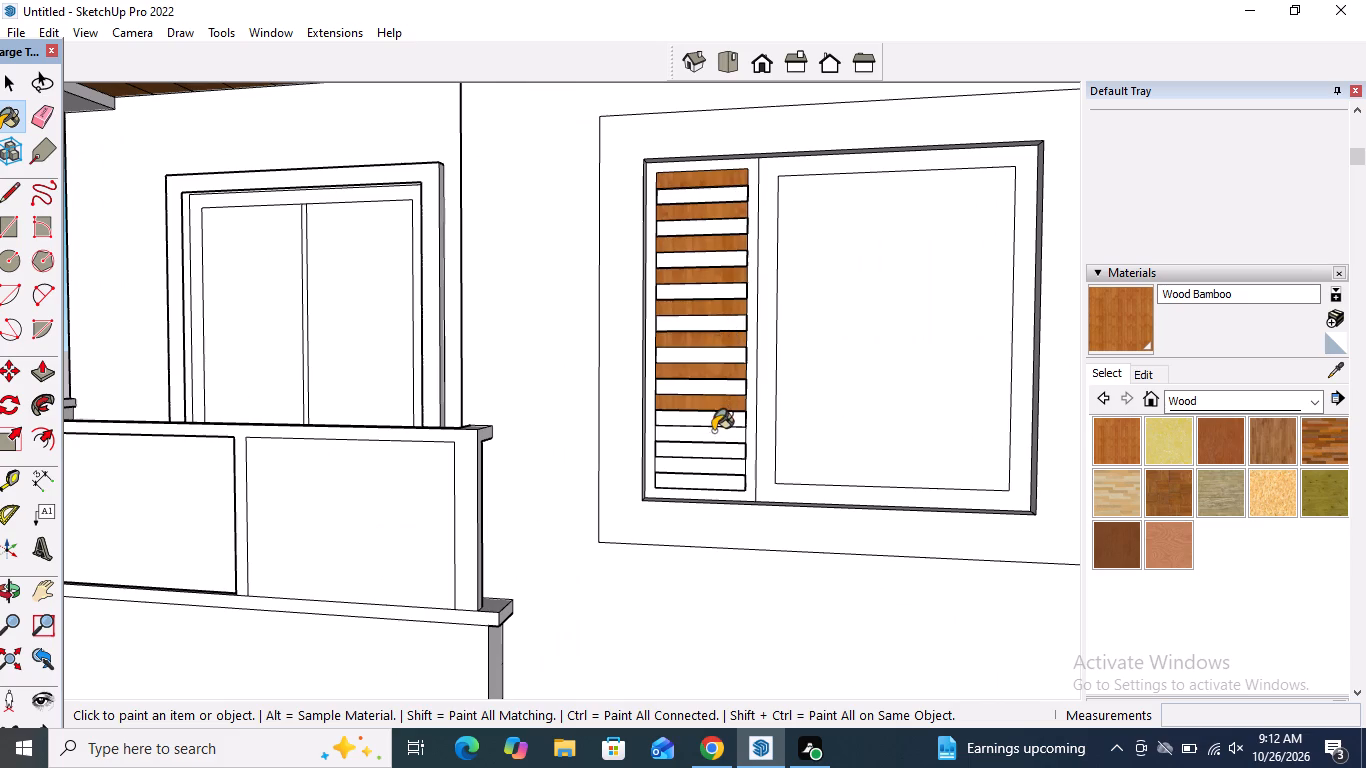
pyautogui.click(713, 434)
pyautogui.click(714, 466)
pyautogui.scroll(-10, 715, 422)
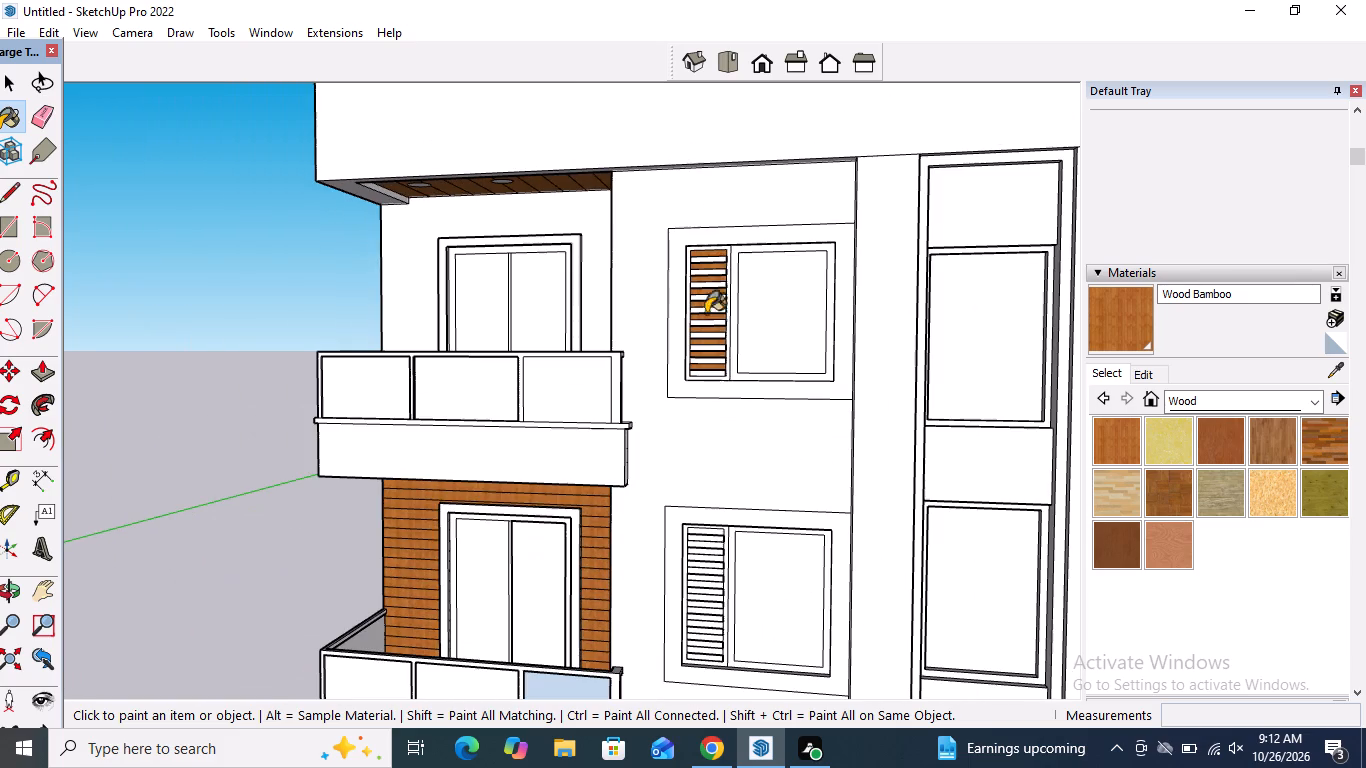
# Paint every other louver slat of the window beside the lower balcony with Wood Bamboo, from the top slat down.
pyautogui.scroll(5, 718, 650)
pyautogui.scroll(3, 710, 520)
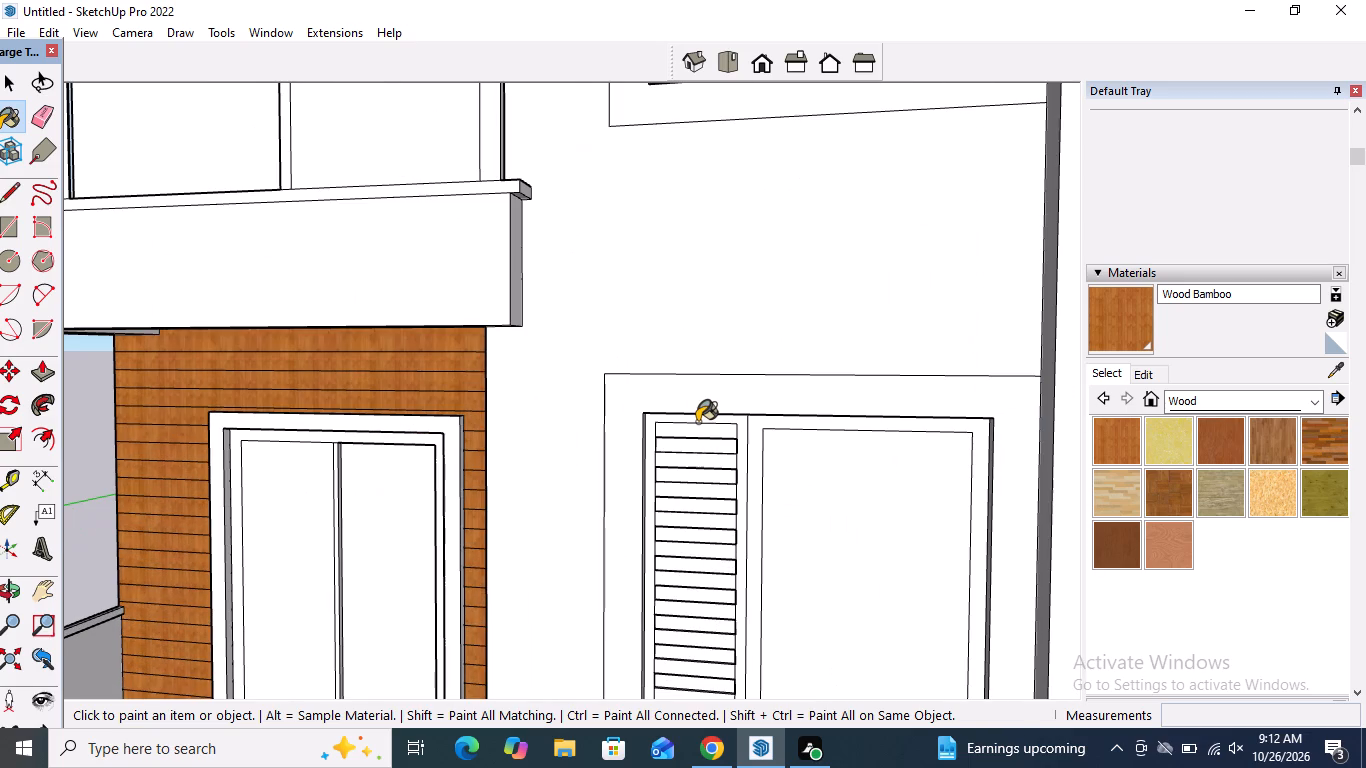
pyautogui.click(697, 422)
pyautogui.scroll(3, 693, 428)
pyautogui.click(693, 433)
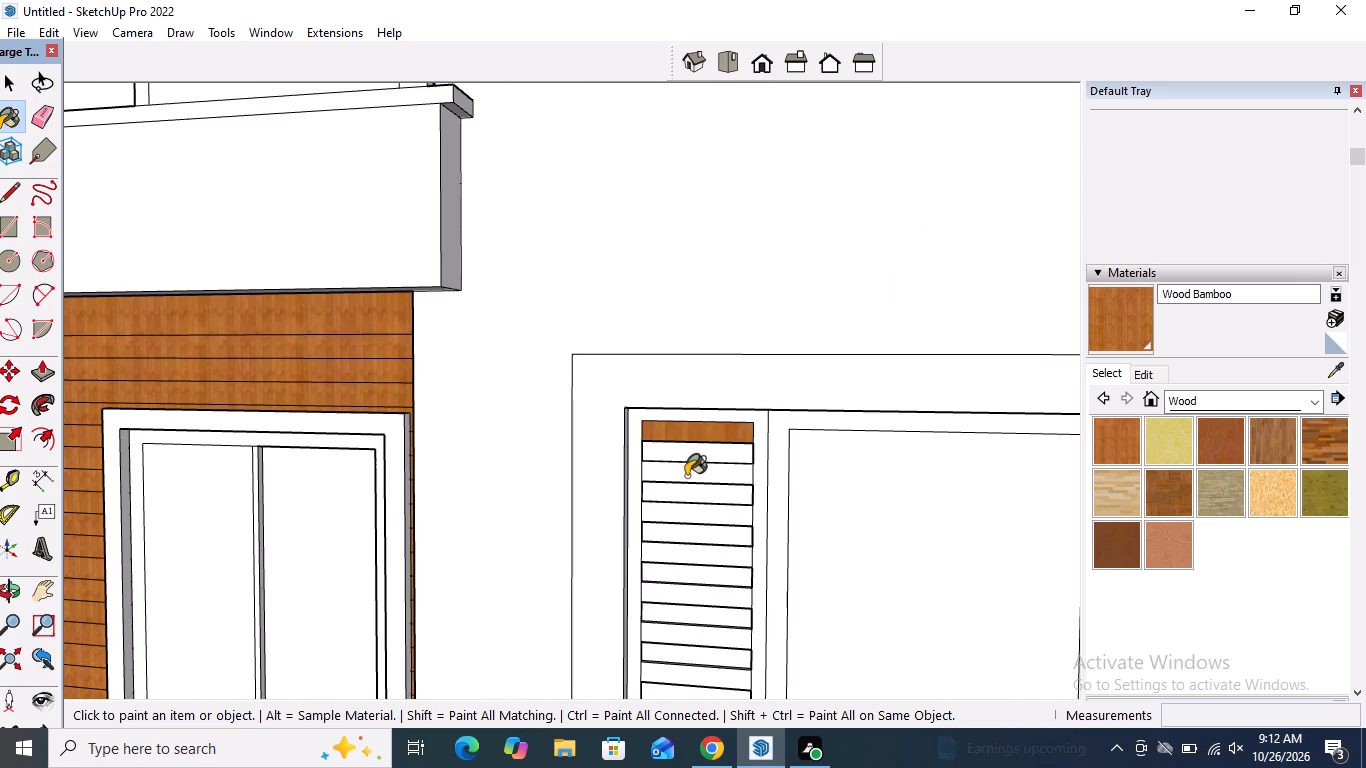
pyautogui.click(686, 478)
pyautogui.scroll(-5, 704, 299)
pyautogui.scroll(5, 702, 487)
pyautogui.click(696, 393)
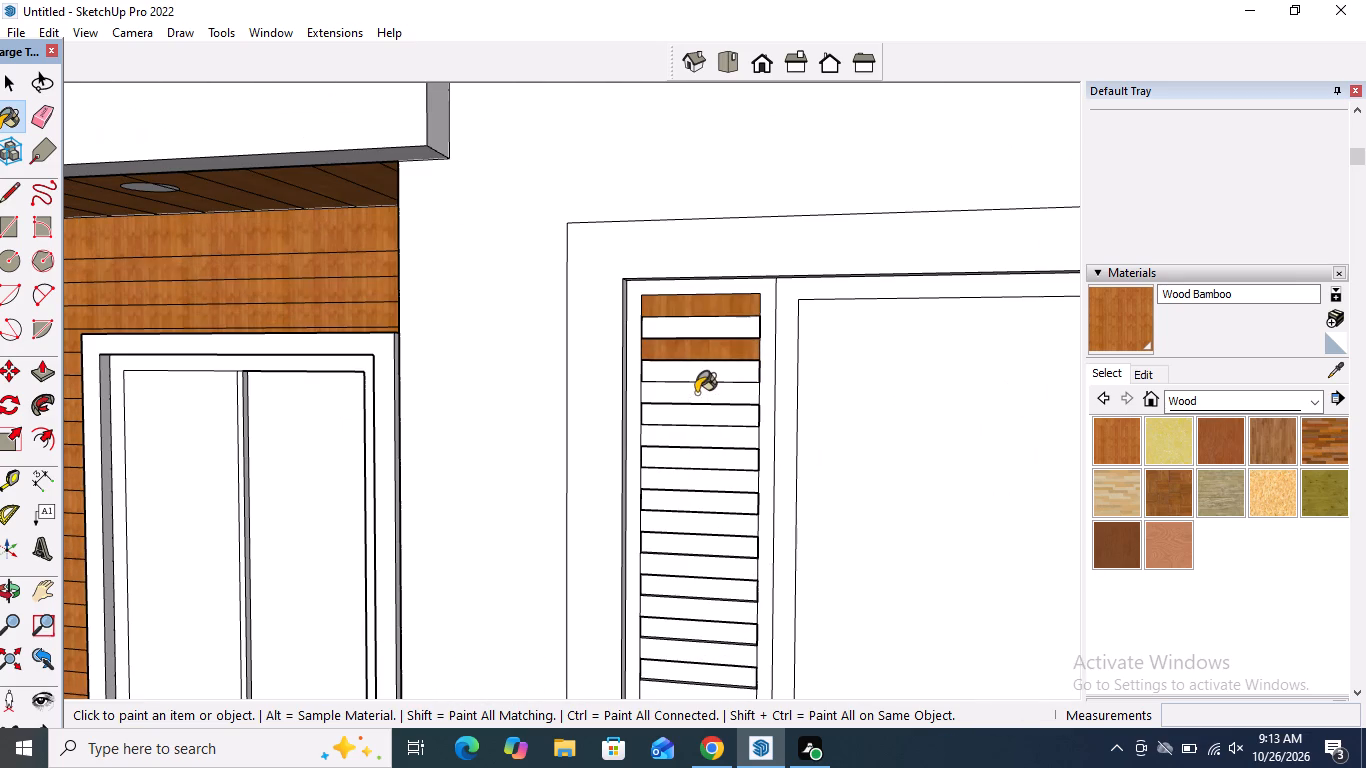
pyautogui.click(698, 433)
pyautogui.click(703, 478)
pyautogui.scroll(-6, 680, 288)
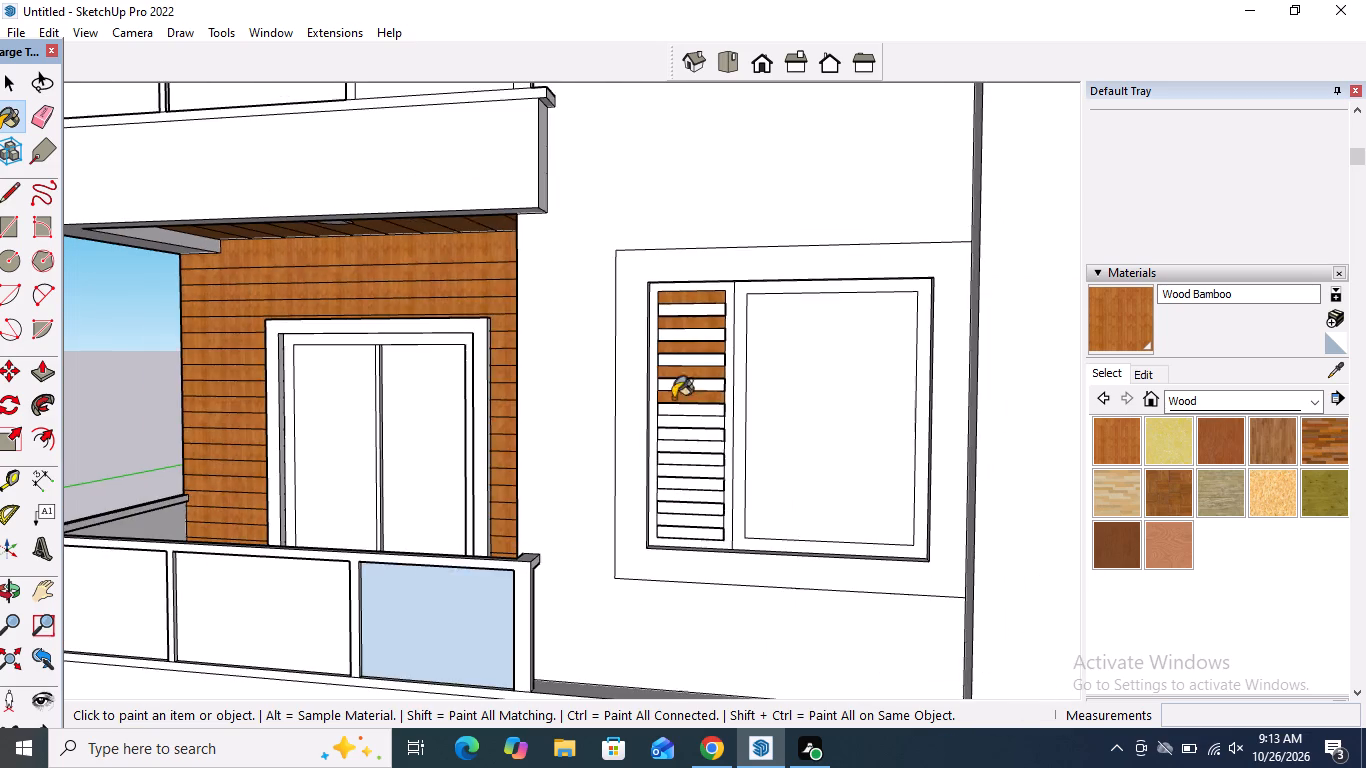
pyautogui.scroll(5, 673, 494)
pyautogui.click(680, 376)
pyautogui.click(680, 420)
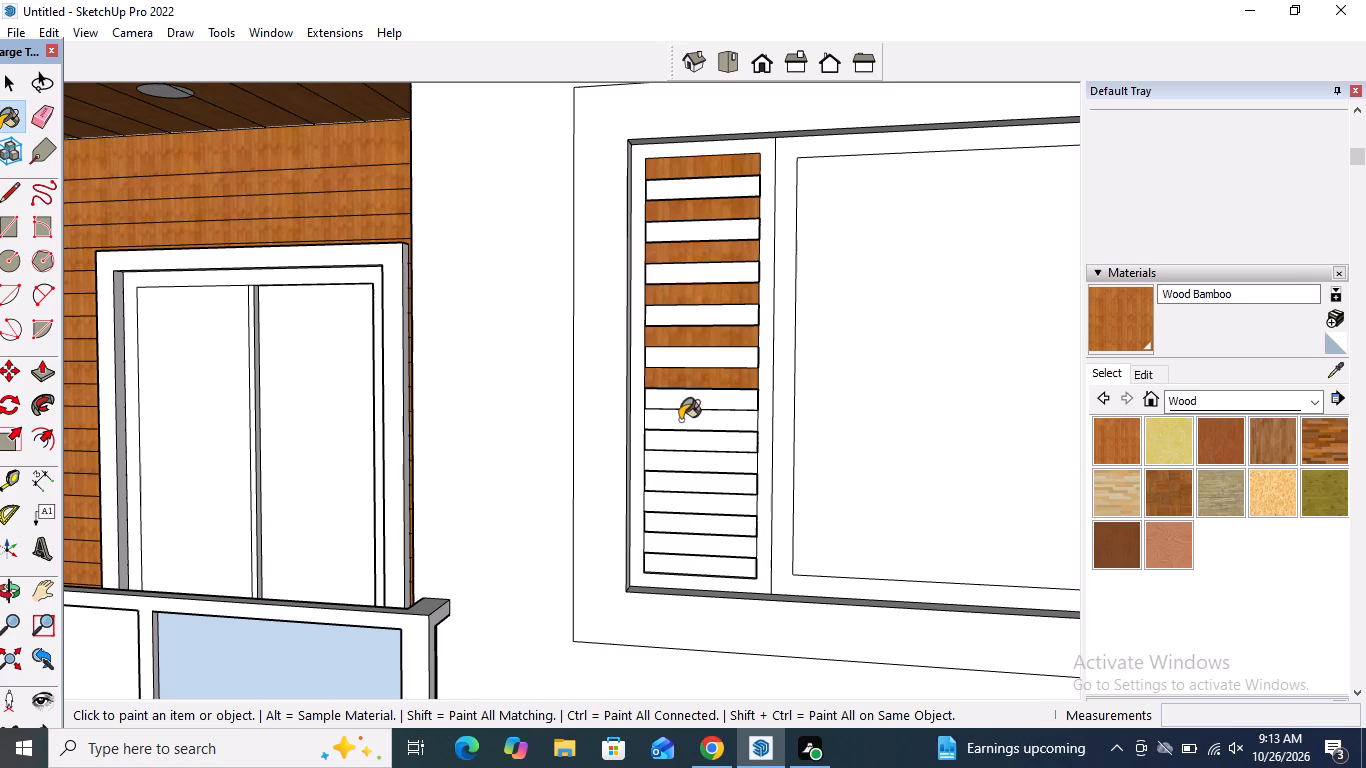
pyautogui.click(683, 460)
pyautogui.click(682, 502)
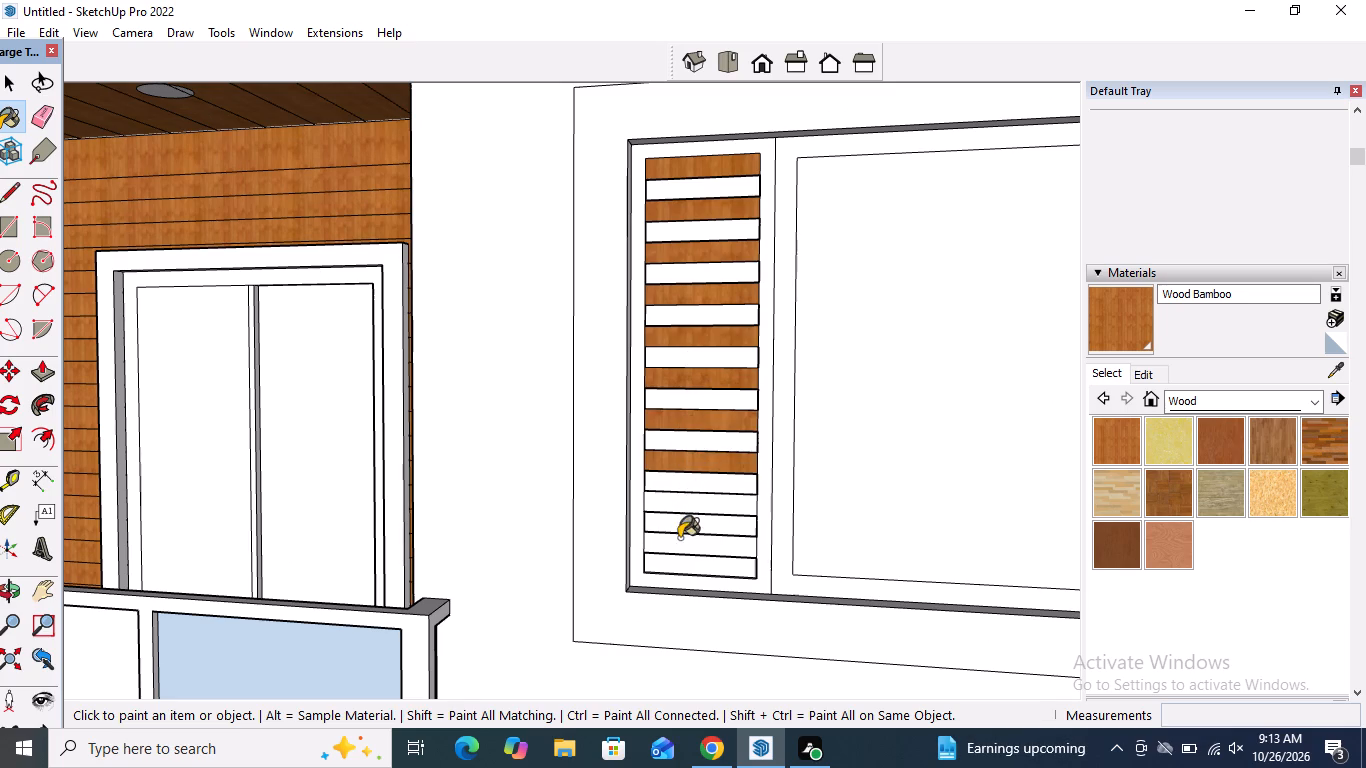
pyautogui.click(678, 542)
# Paint the top five slats of the wide ground-floor shutter with Wood Bamboo, leaving the thin gaps between them unpainted.
pyautogui.scroll(-16, 714, 349)
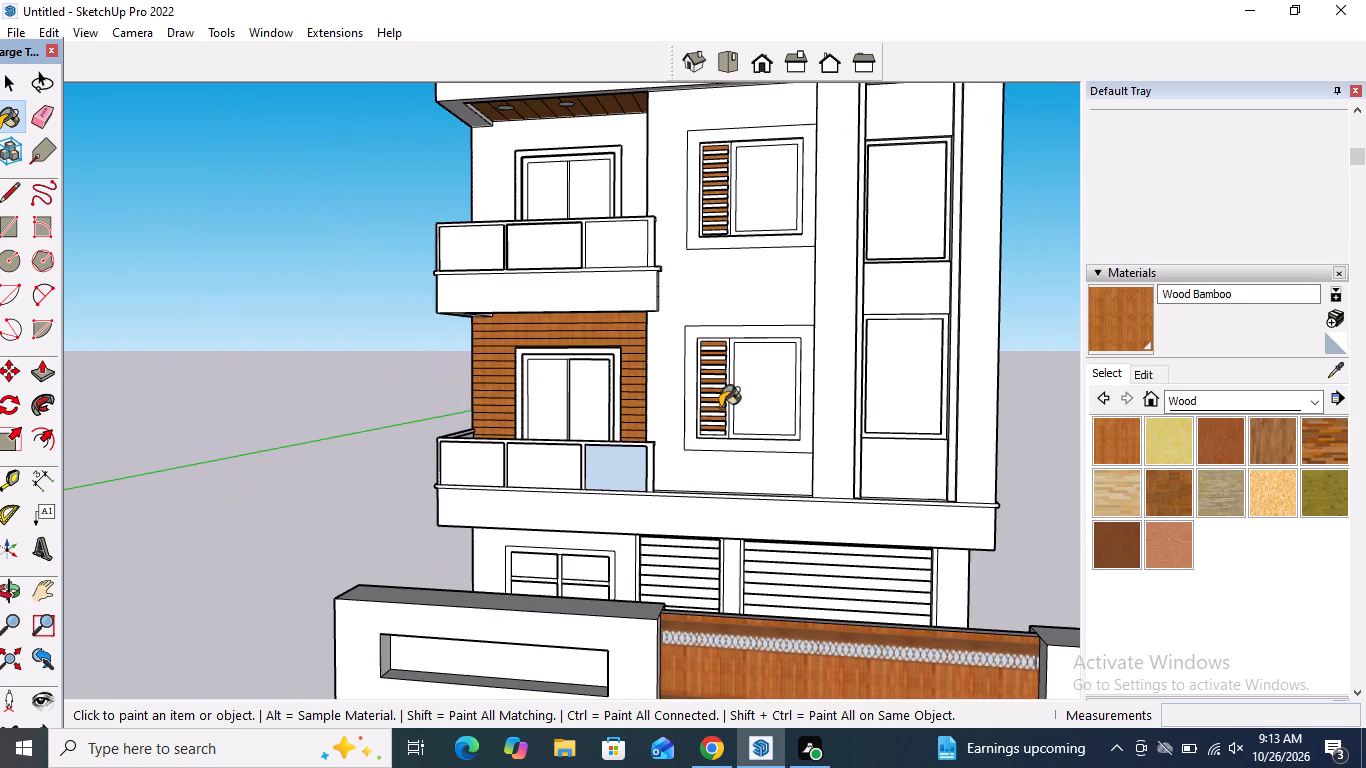
pyautogui.scroll(-5, 713, 305)
pyautogui.scroll(3, 755, 430)
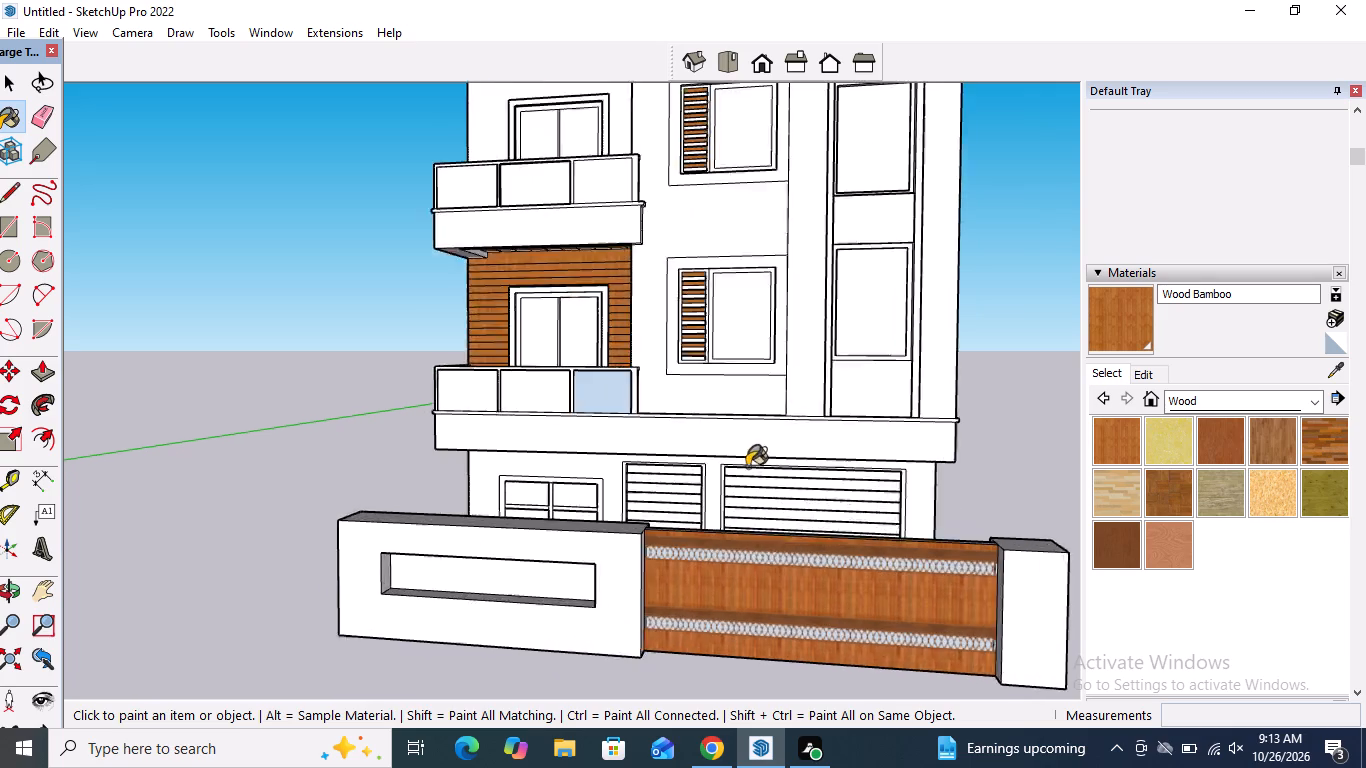
pyautogui.scroll(20, 747, 467)
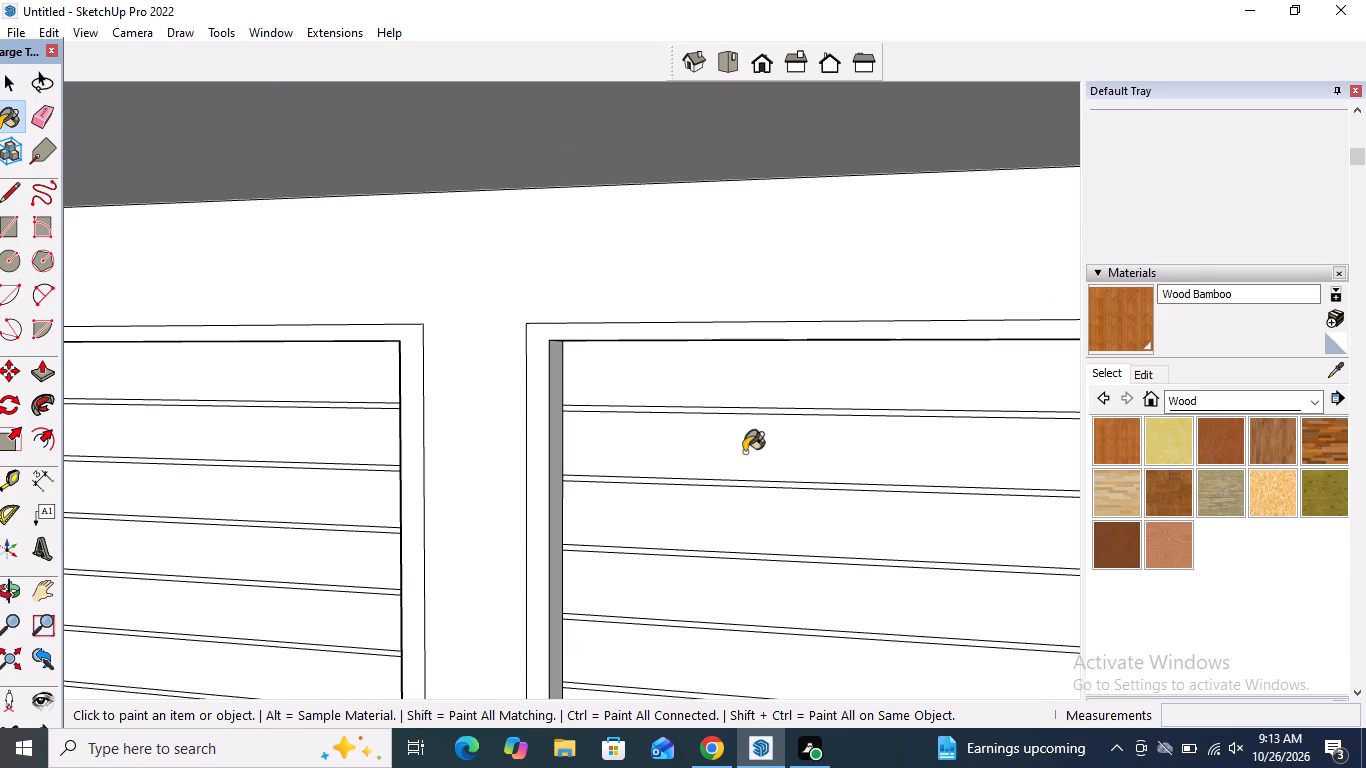
pyautogui.click(710, 381)
pyautogui.click(706, 465)
pyautogui.scroll(-5, 687, 299)
pyautogui.scroll(4, 688, 434)
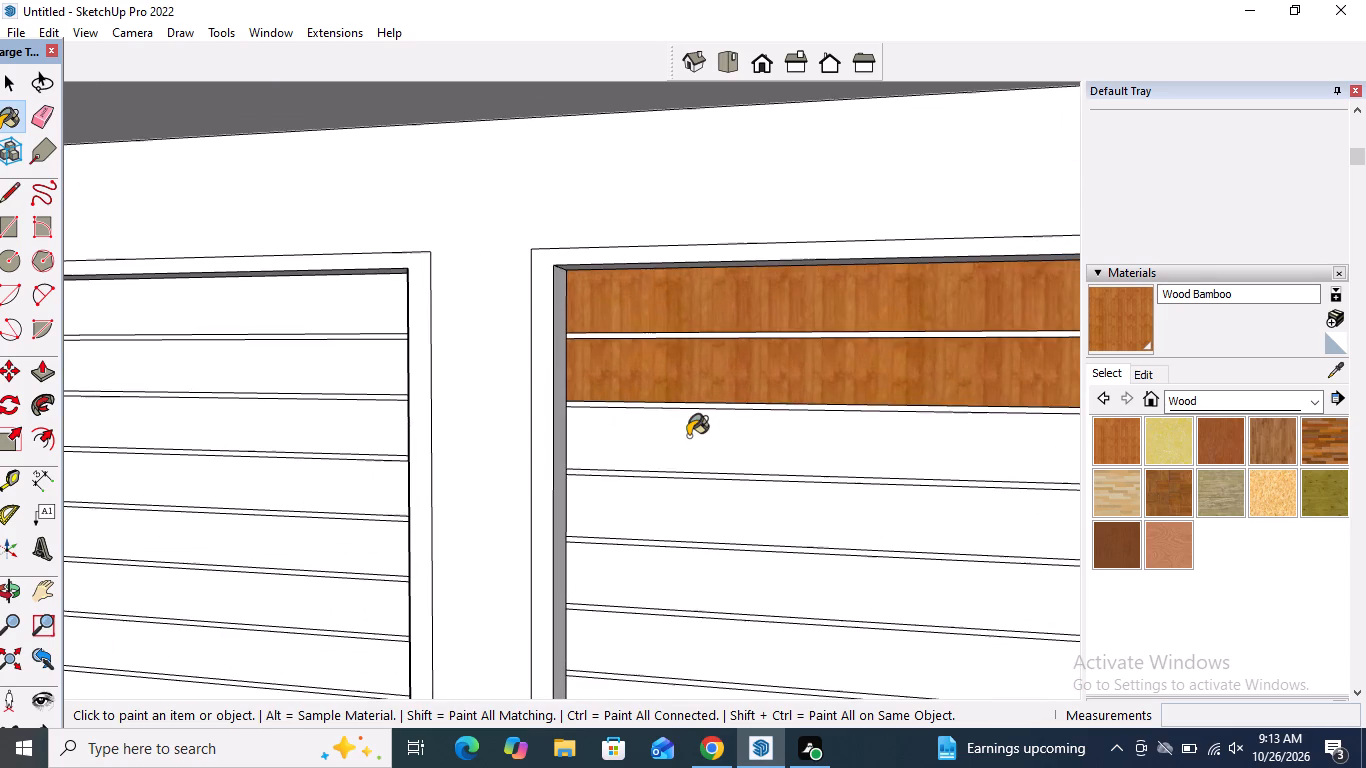
pyautogui.click(688, 436)
pyautogui.click(684, 509)
pyautogui.scroll(-6, 651, 280)
pyautogui.scroll(5, 681, 428)
pyautogui.click(664, 463)
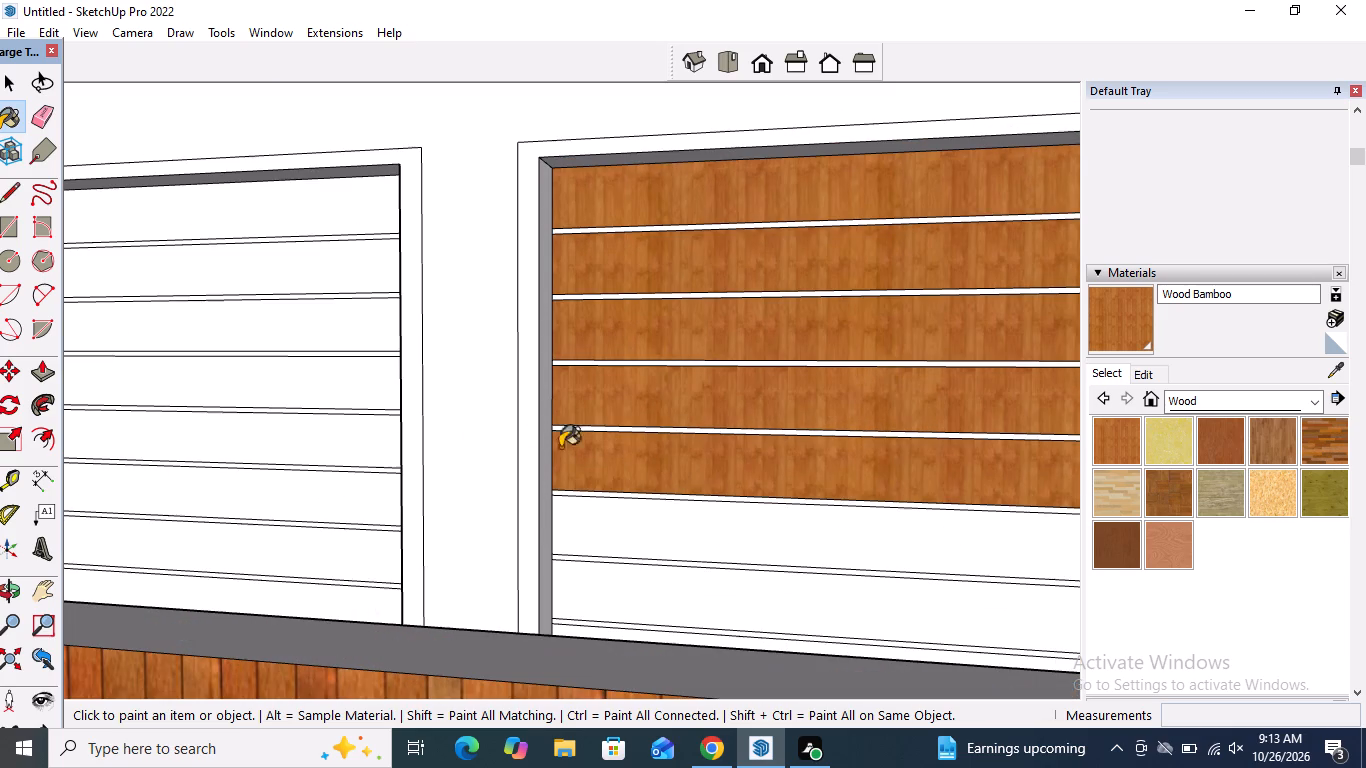
# Paint the narrow ground-floor shutter's slats visible above the boundary gate with Wood Bamboo, leaving the thin gaps unpainted.
pyautogui.click(355, 436)
pyautogui.click(365, 377)
pyautogui.click(353, 309)
pyautogui.click(345, 267)
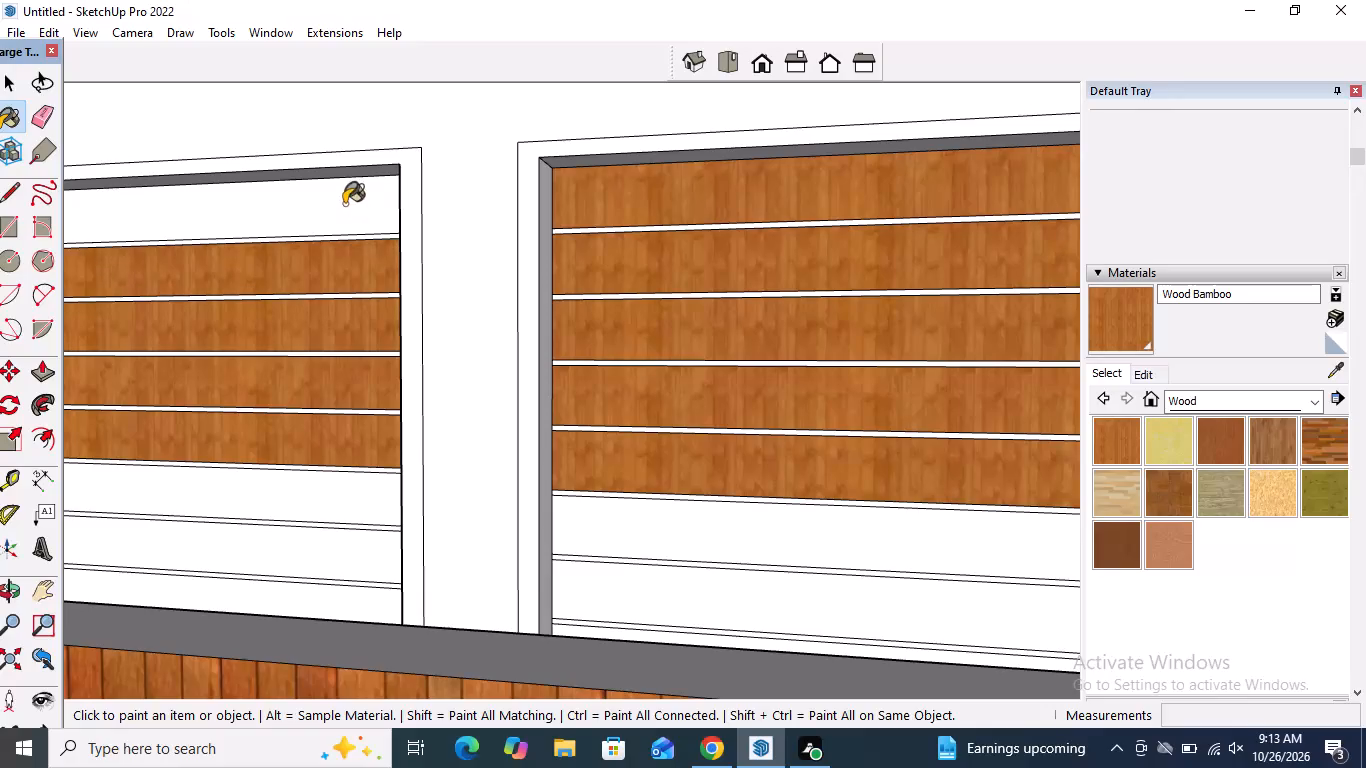
pyautogui.click(344, 204)
pyautogui.click(341, 502)
pyautogui.click(335, 565)
pyautogui.click(335, 603)
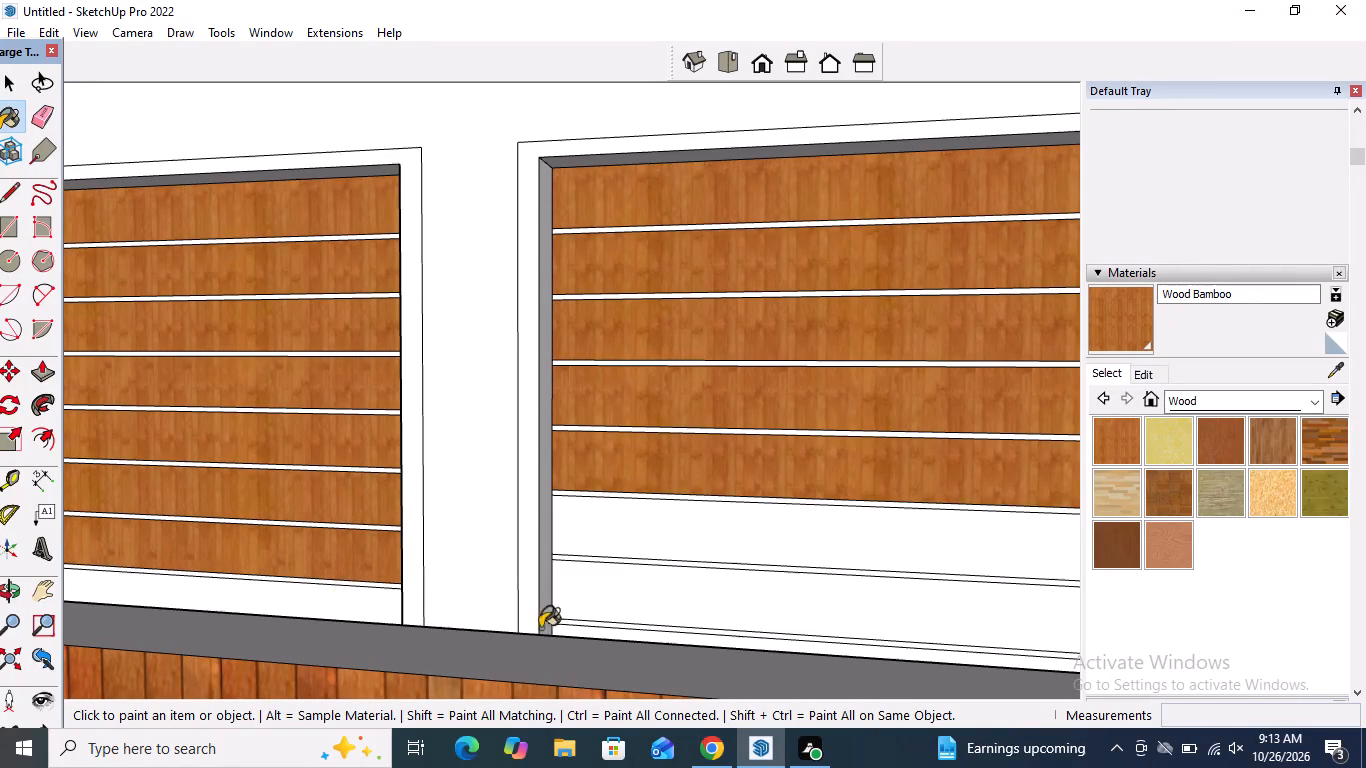
# Continue down the wide ground-floor shutter, painting its remaining slats visible above the gate's top with Wood Bamboo.
pyautogui.moveTo(601, 601); pyautogui.dragTo(609, 592)
pyautogui.click(621, 534)
pyautogui.scroll(-11, 619, 238)
pyautogui.moveTo(673, 296); pyautogui.dragTo(671, 376, button='middle')
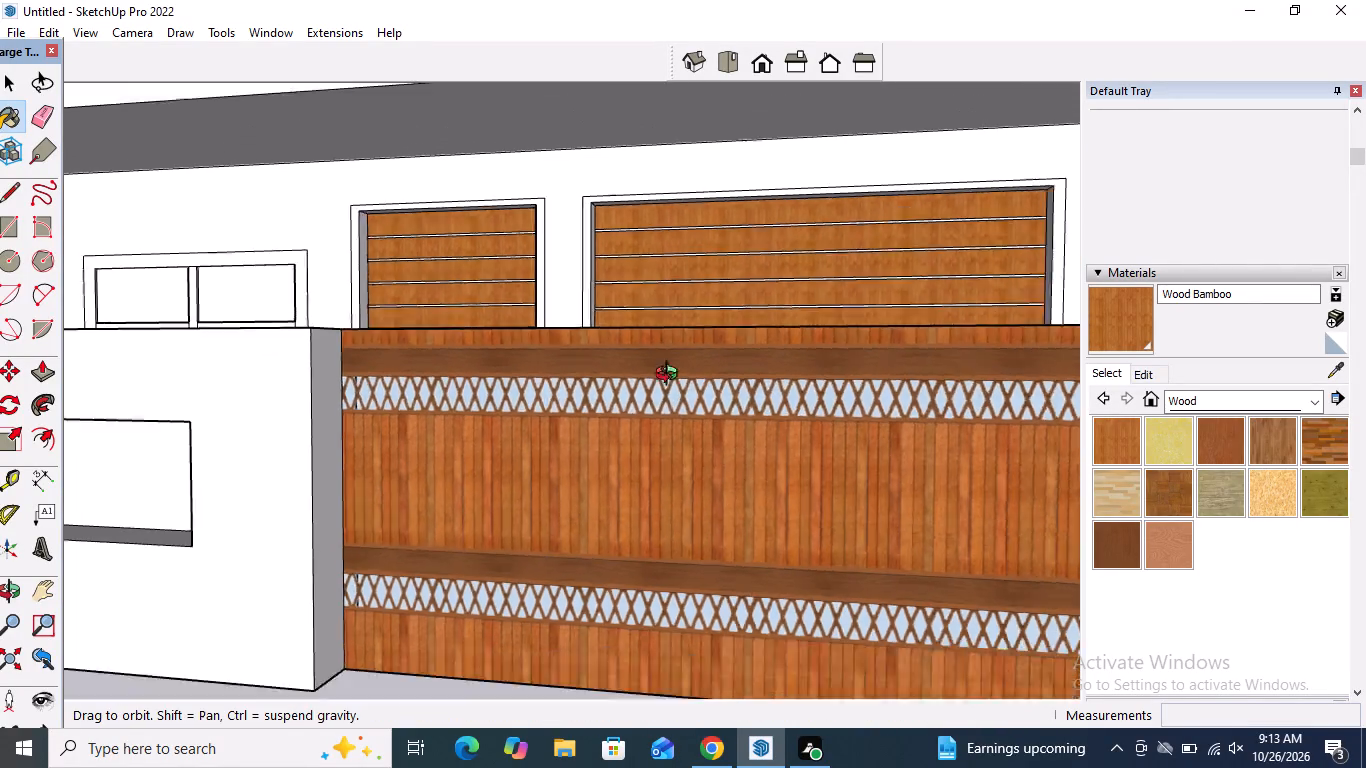
pyautogui.moveTo(671, 376); pyautogui.dragTo(661, 491, button='middle')
pyautogui.scroll(9, 643, 448)
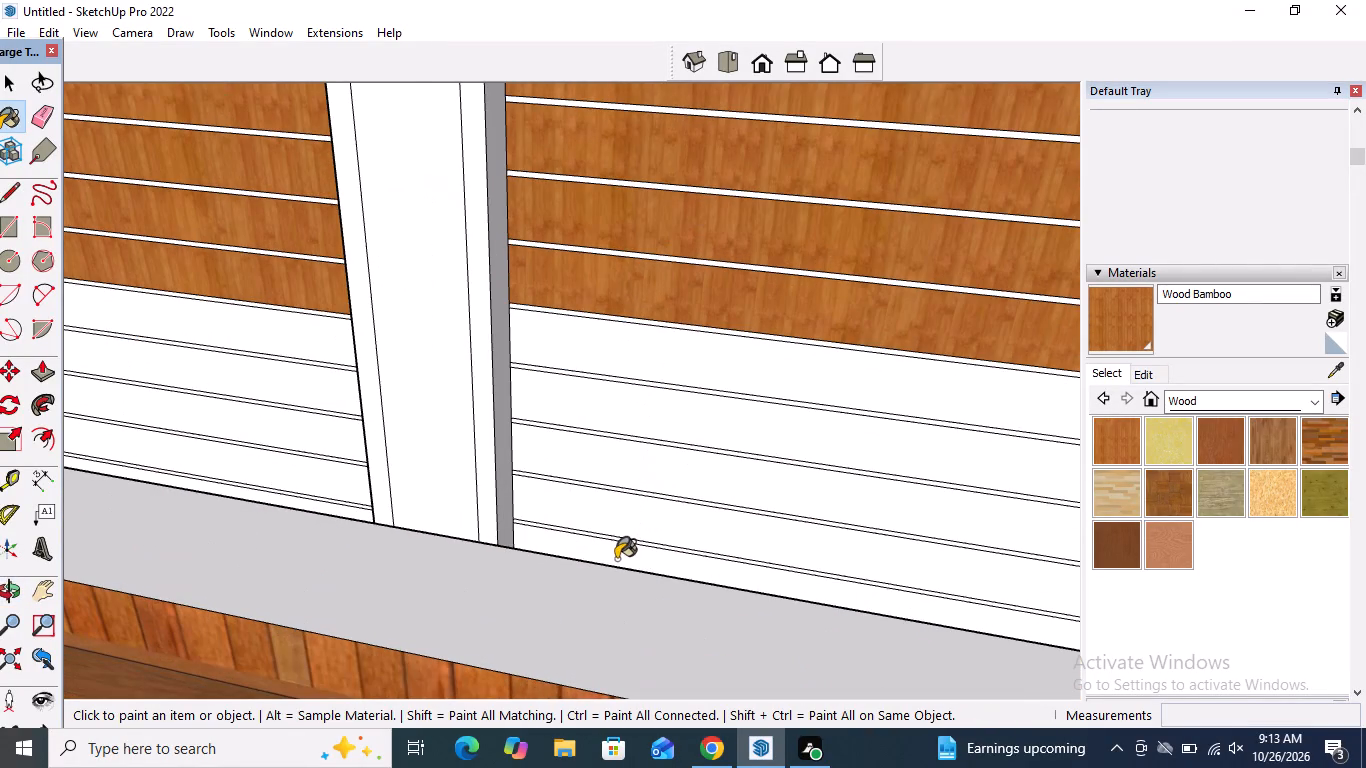
pyautogui.click(615, 559)
pyautogui.click(617, 510)
pyautogui.click(628, 466)
pyautogui.click(643, 392)
pyautogui.click(649, 355)
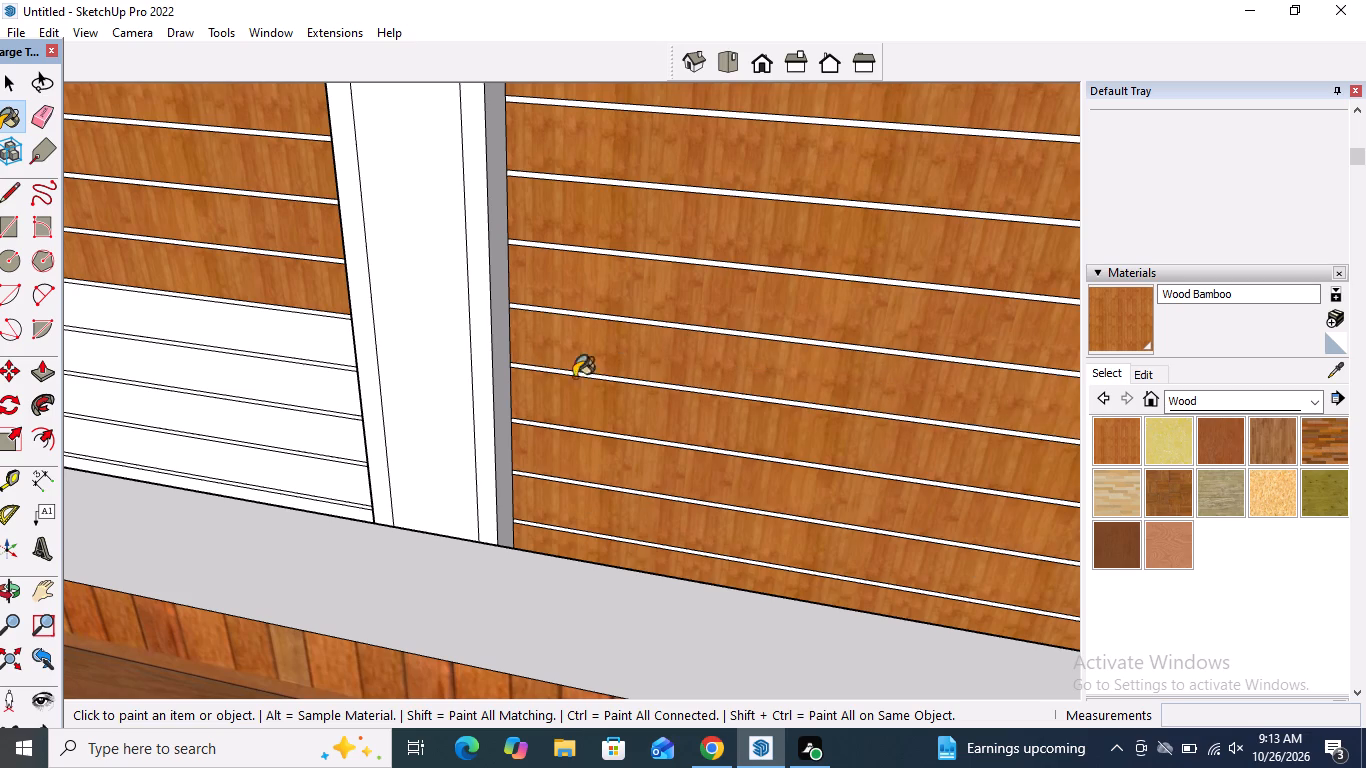
# Paint the next four lower slats of the narrow ground-floor shutter with Wood Bamboo.
pyautogui.click(300, 341)
pyautogui.click(307, 380)
pyautogui.click(304, 435)
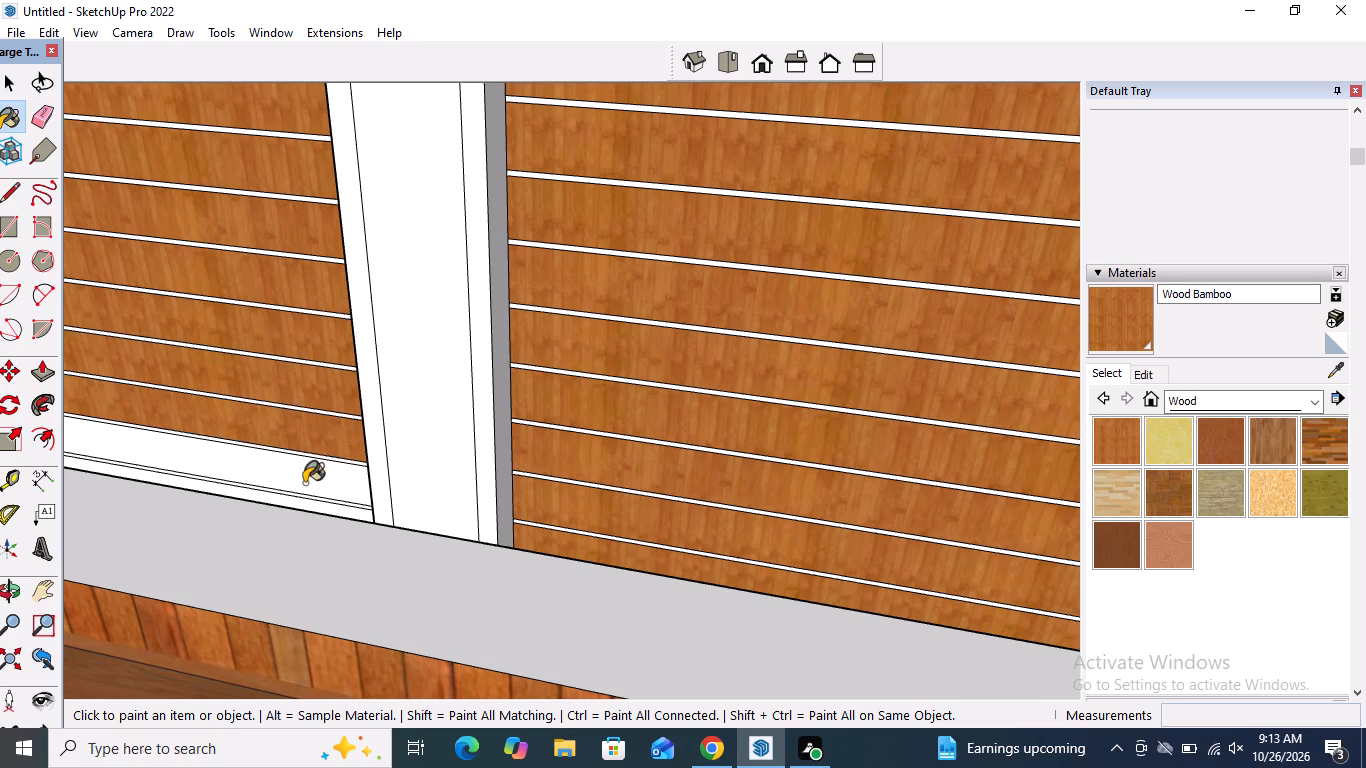
pyautogui.click(304, 483)
# Paint the bottom three slats of the wide ground-floor shutter, hidden behind the gate, with Wood Bamboo.
pyautogui.scroll(8, 317, 510)
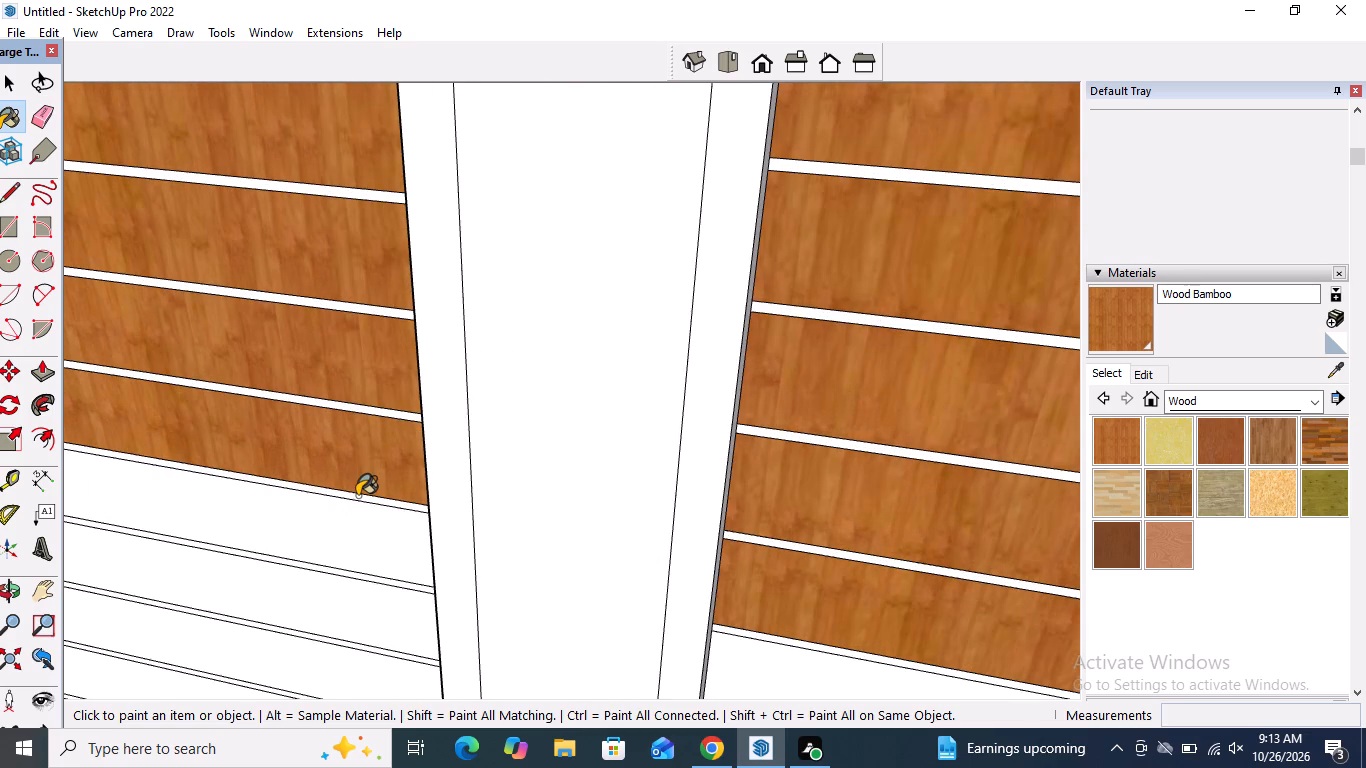
pyautogui.scroll(-3, 357, 496)
pyautogui.moveTo(358, 502); pyautogui.dragTo(551, 639, button='middle')
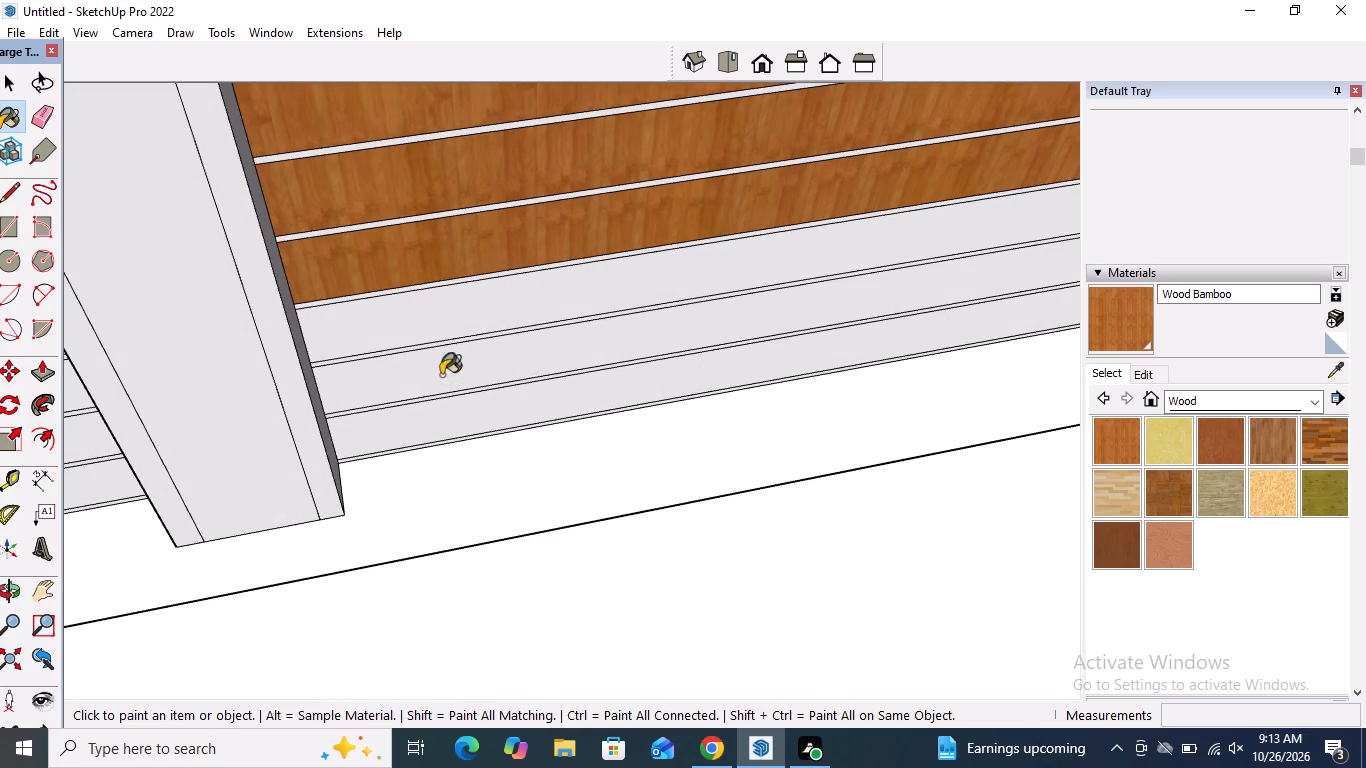
pyautogui.click(431, 325)
pyautogui.moveTo(431, 357); pyautogui.dragTo(433, 366)
pyautogui.click(453, 416)
pyautogui.scroll(-3, 546, 387)
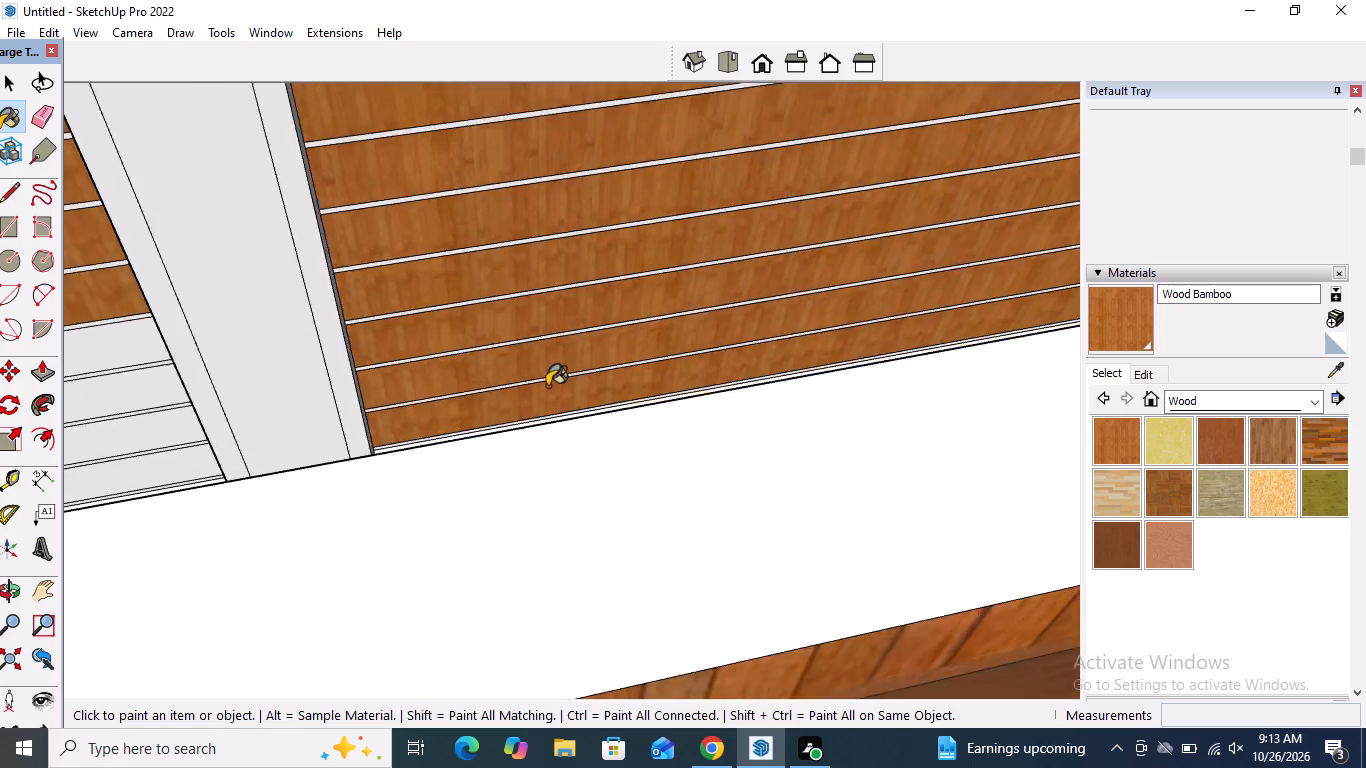
# Paint the bottom four slats of the narrow ground-floor shutter with Wood Bamboo.
pyautogui.scroll(-2, 547, 386)
pyautogui.scroll(5, 205, 425)
pyautogui.moveTo(235, 473); pyautogui.dragTo(239, 456)
pyautogui.click(241, 408)
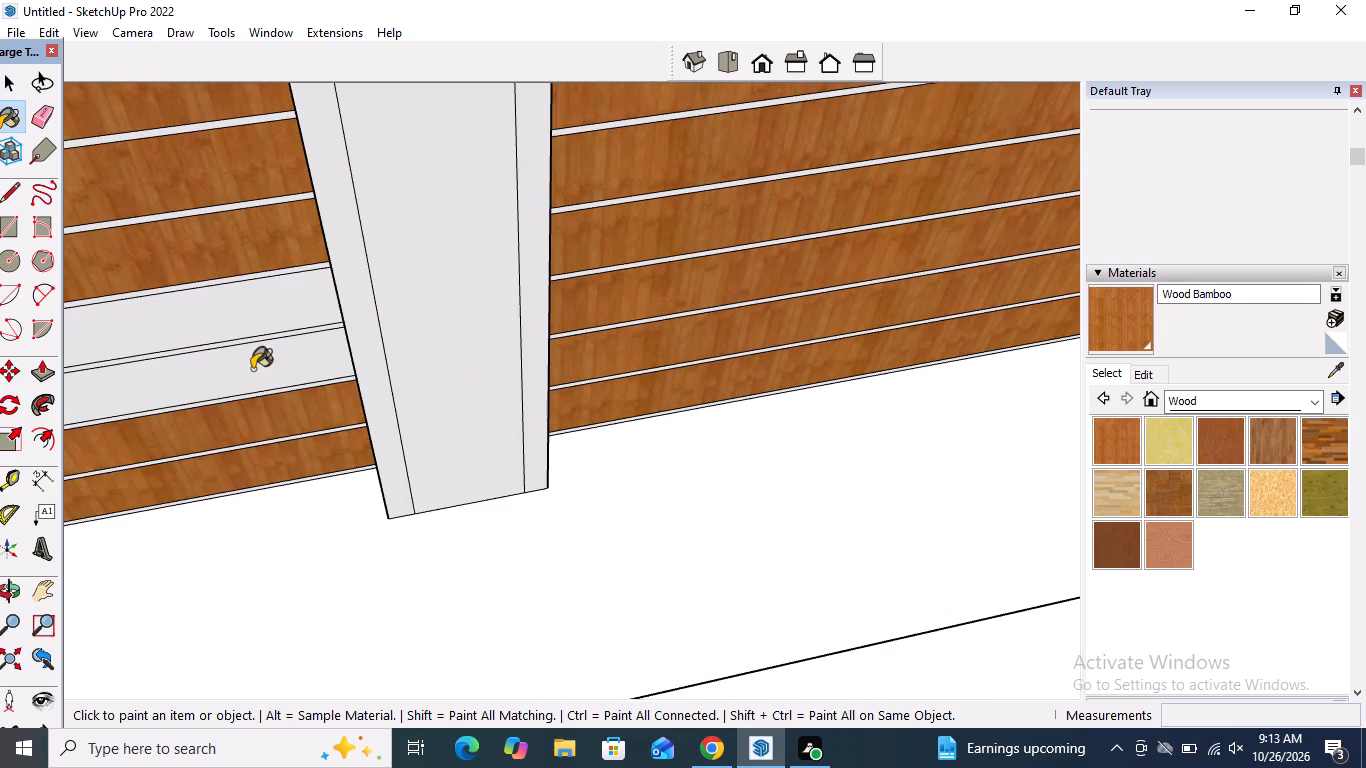
pyautogui.click(252, 367)
pyautogui.moveTo(283, 283); pyautogui.dragTo(283, 294)
# Paint the front edge of the first-floor balcony's ledge with 0137_Black from the Colors-Named collection.
pyautogui.scroll(-6, 299, 428)
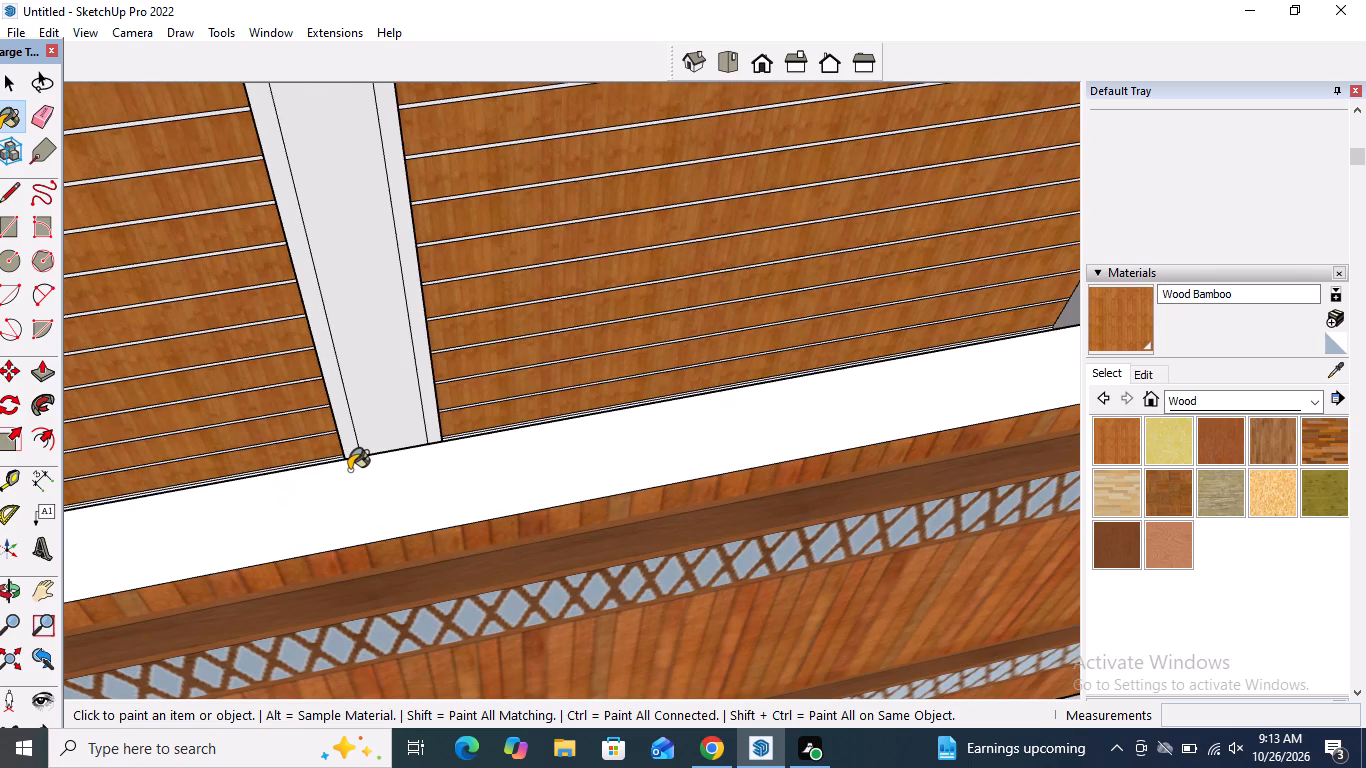
pyautogui.scroll(-2, 353, 470)
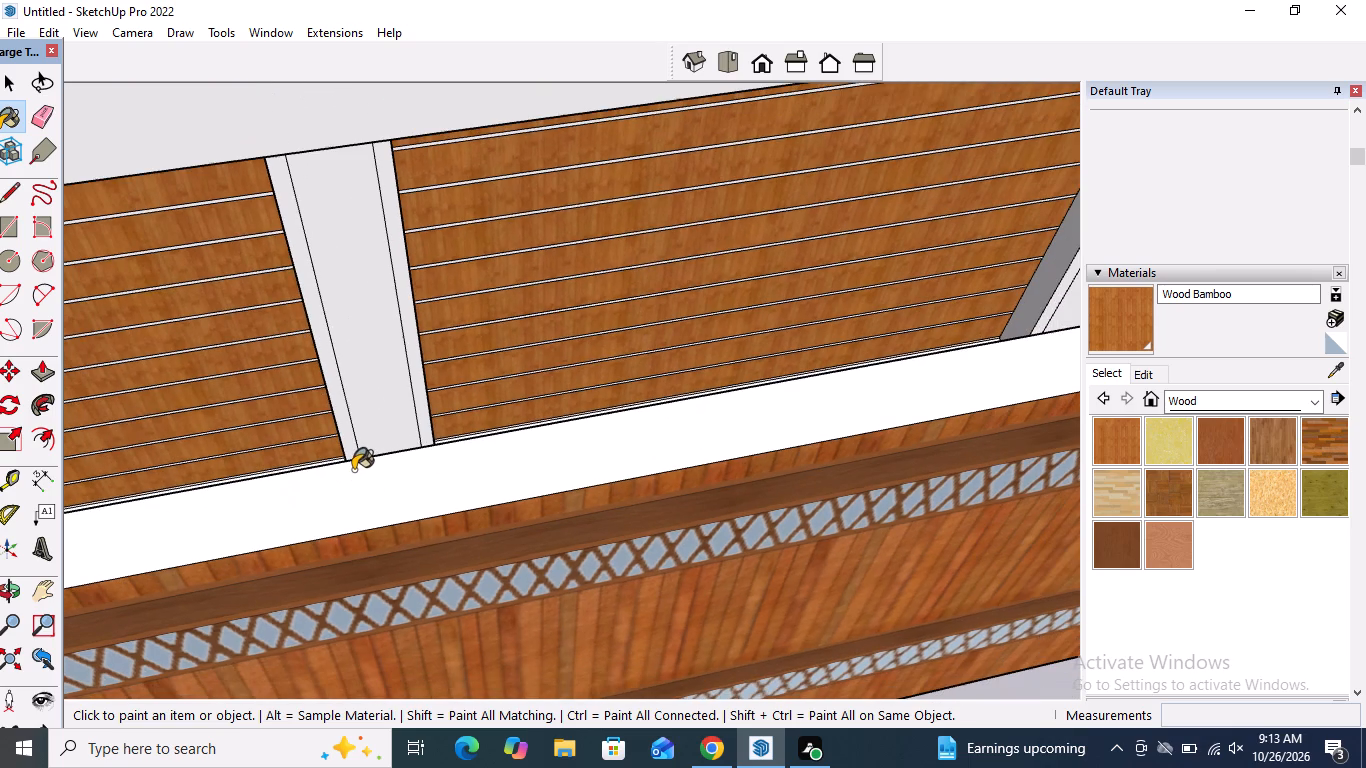
pyautogui.click(1213, 402)
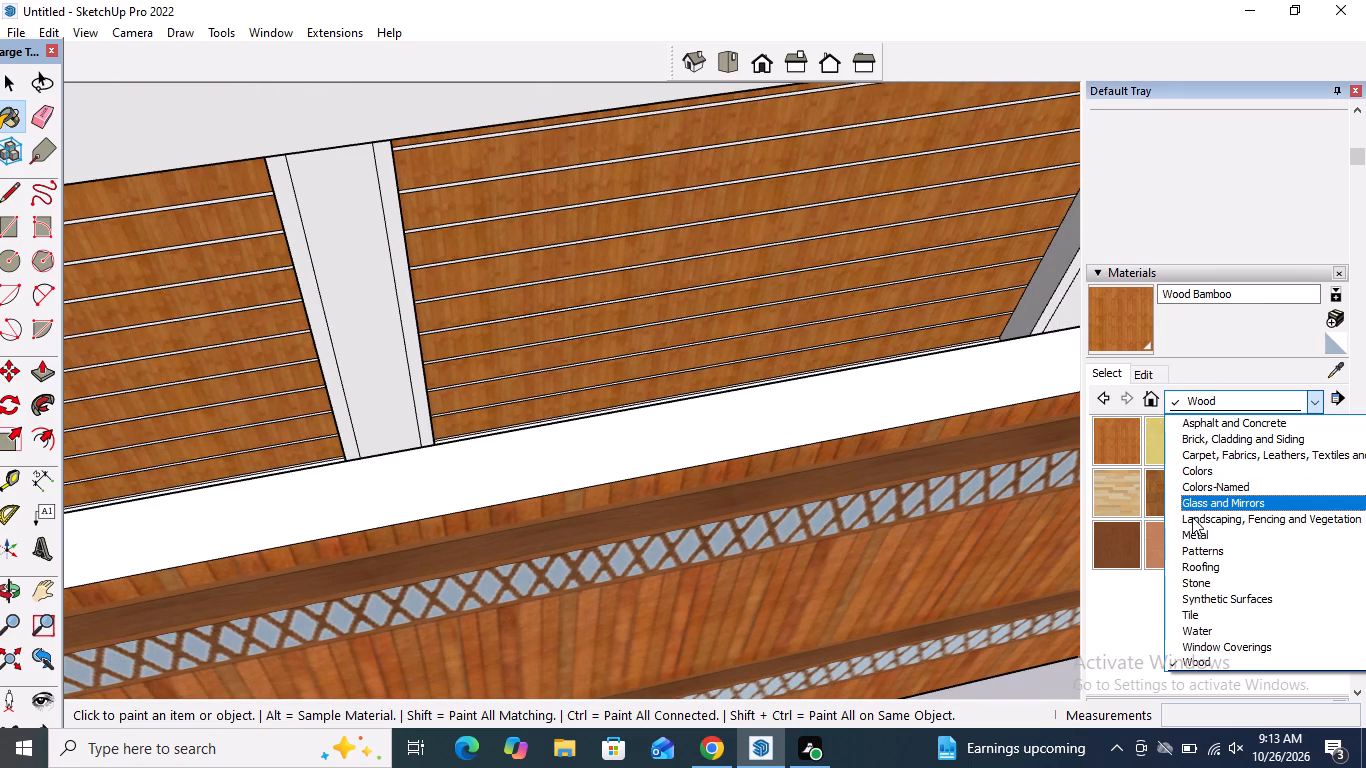
pyautogui.click(1195, 493)
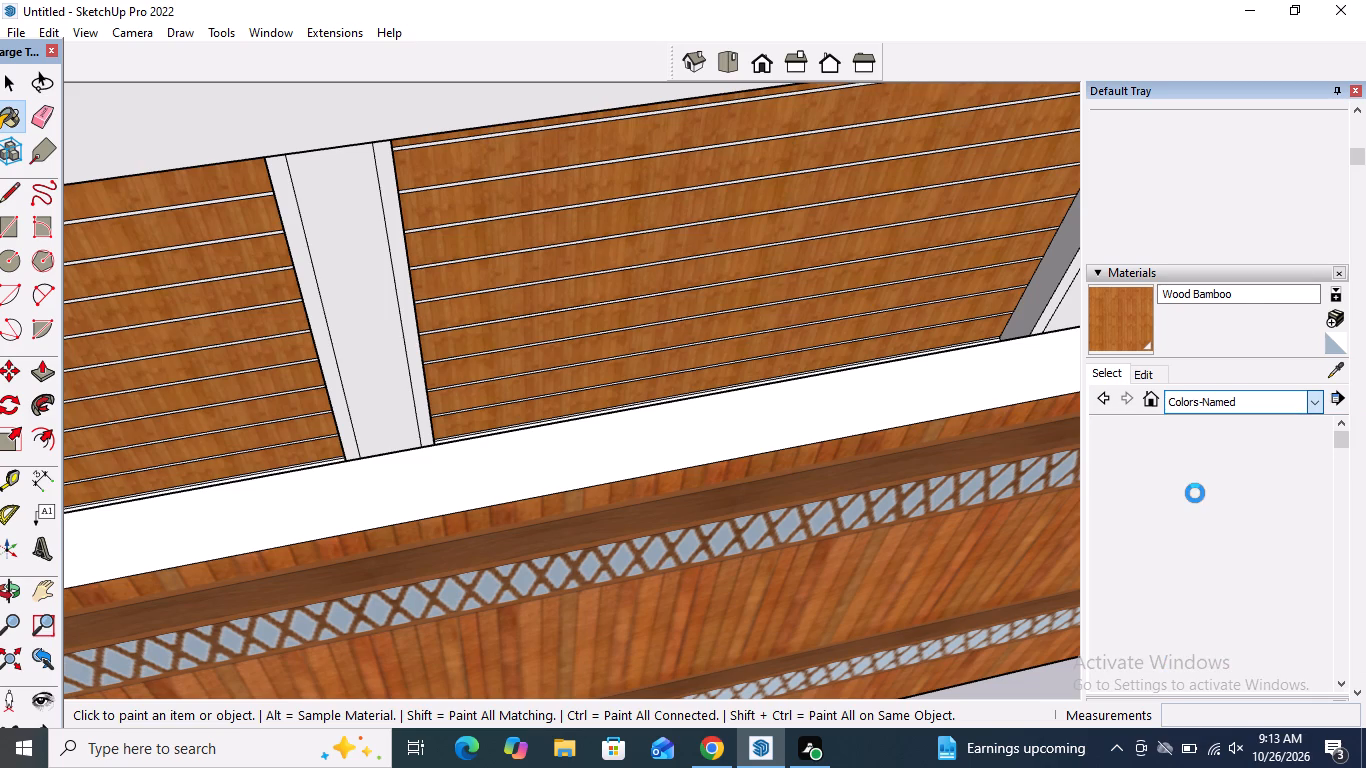
pyautogui.scroll(-19, 1196, 492)
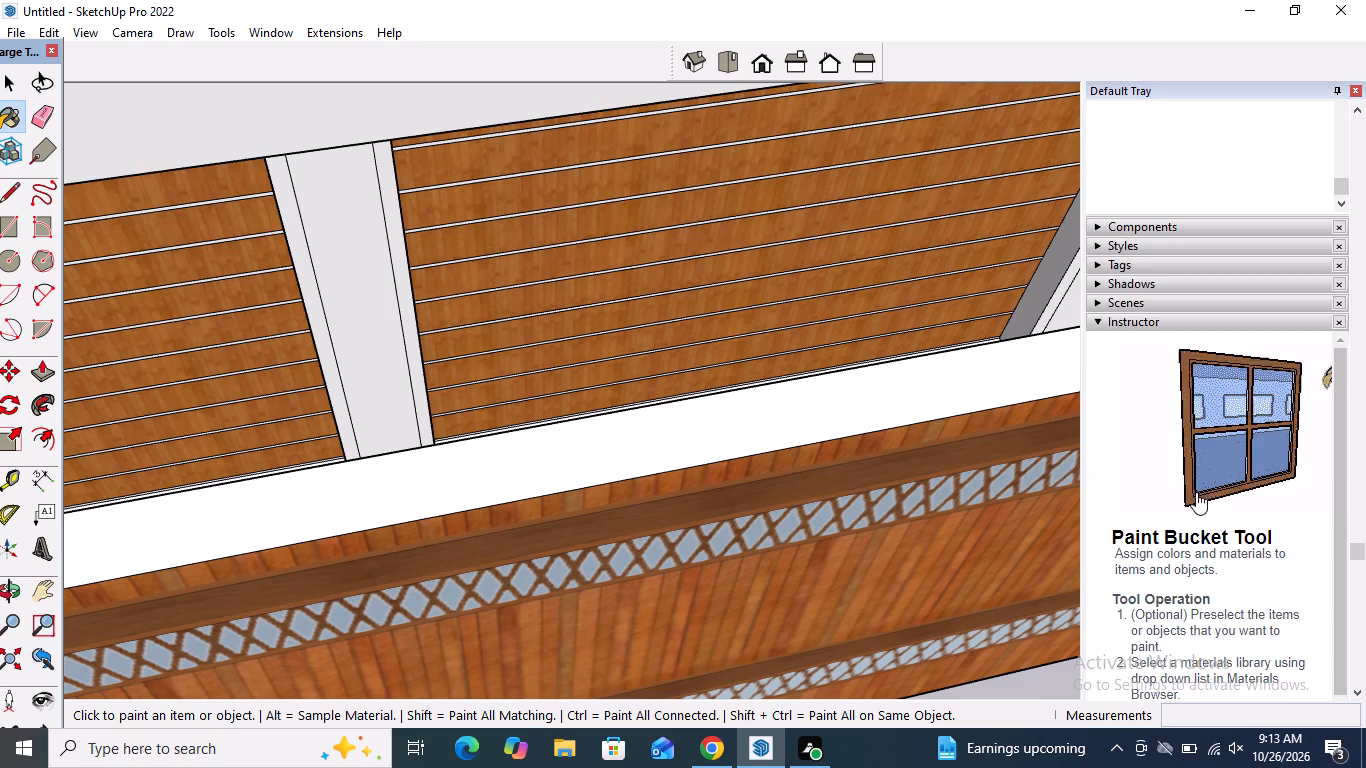
pyautogui.scroll(2, 1189, 436)
pyautogui.click(1109, 216)
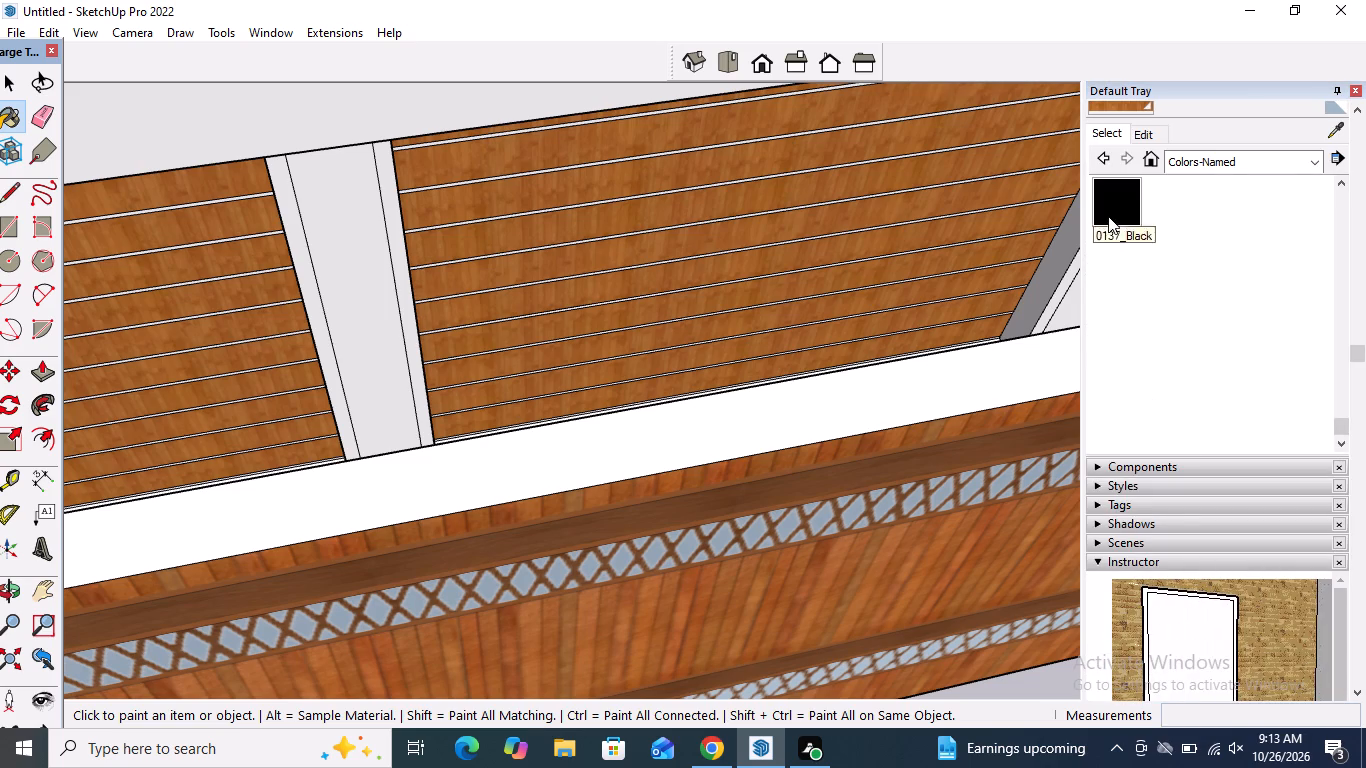
pyautogui.scroll(-10, 953, 378)
pyautogui.moveTo(771, 341); pyautogui.dragTo(797, 280, button='middle')
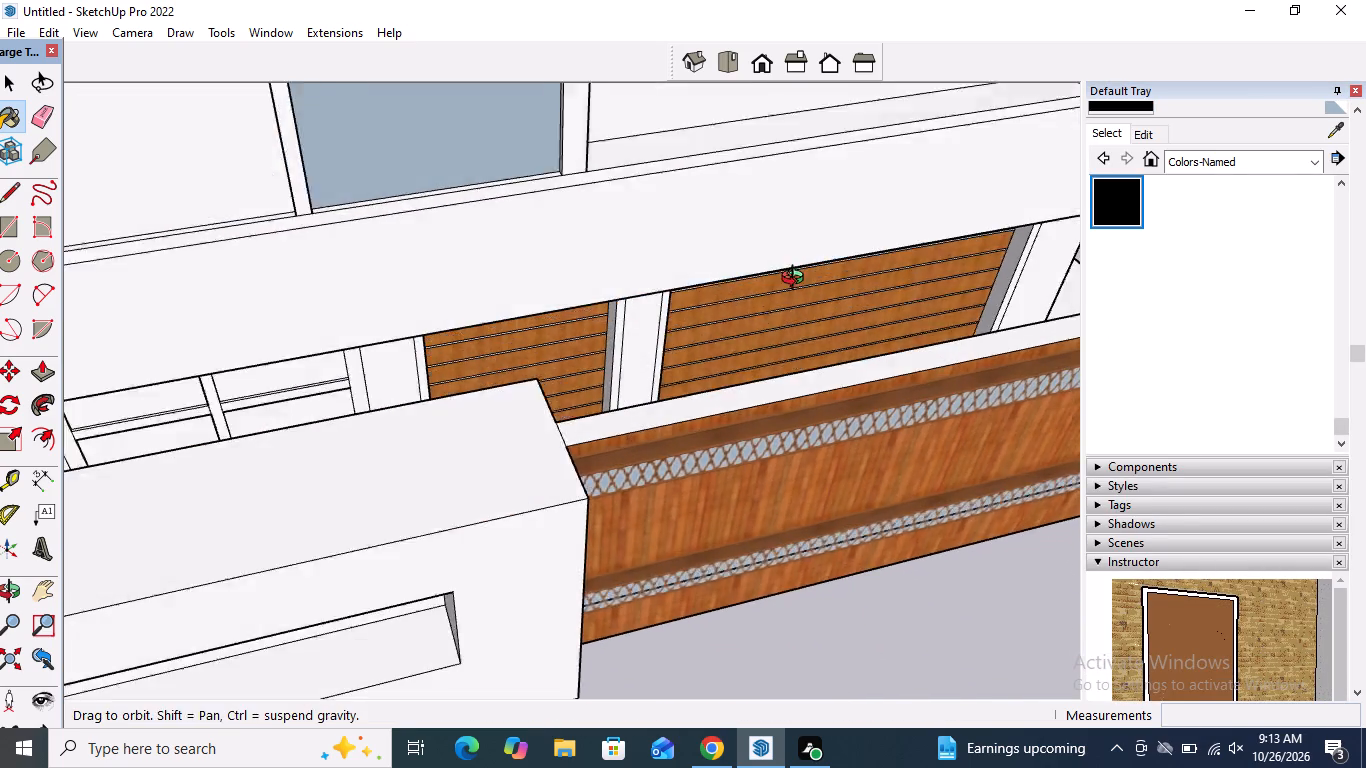
pyautogui.moveTo(797, 280); pyautogui.dragTo(815, 246, button='middle')
pyautogui.scroll(-10, 858, 366)
pyautogui.scroll(9, 537, 325)
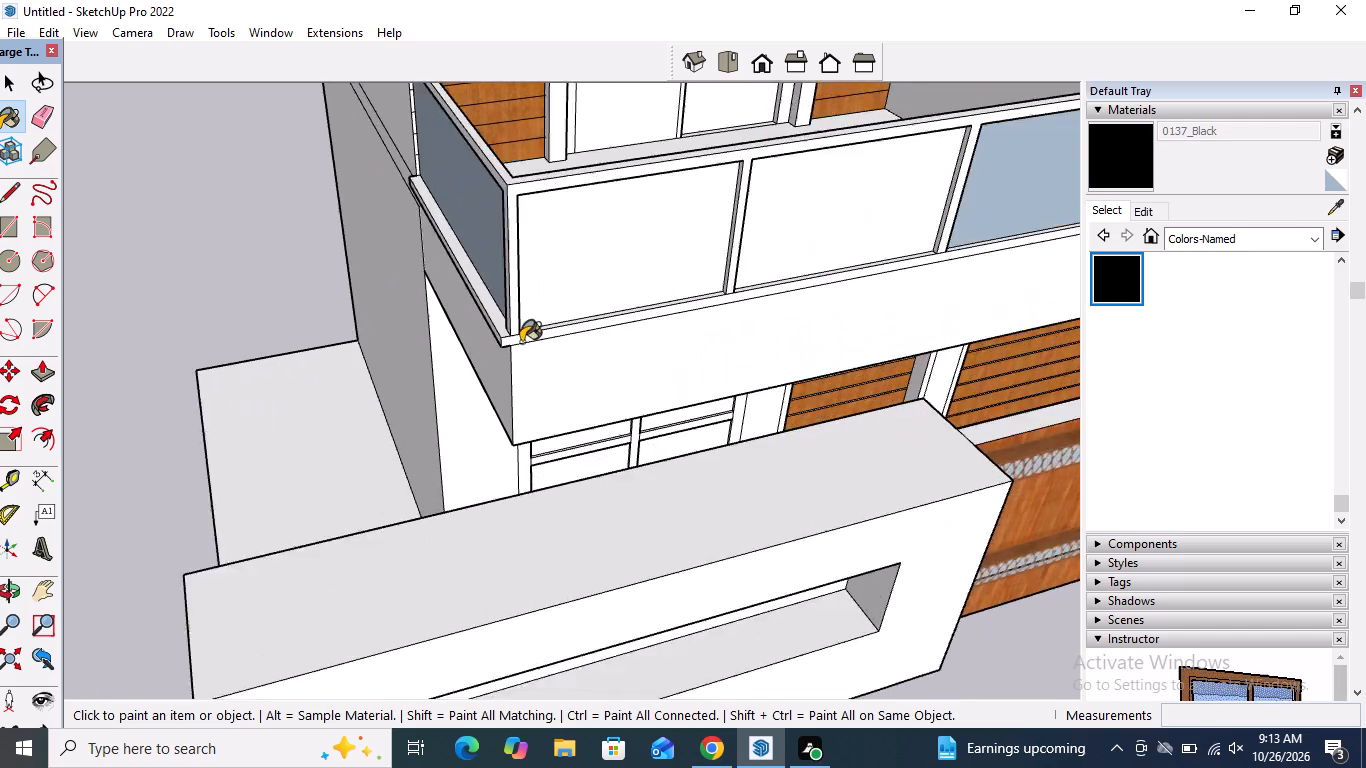
pyautogui.scroll(7, 521, 342)
pyautogui.click(510, 334)
pyautogui.click(473, 337)
pyautogui.scroll(-7, 409, 364)
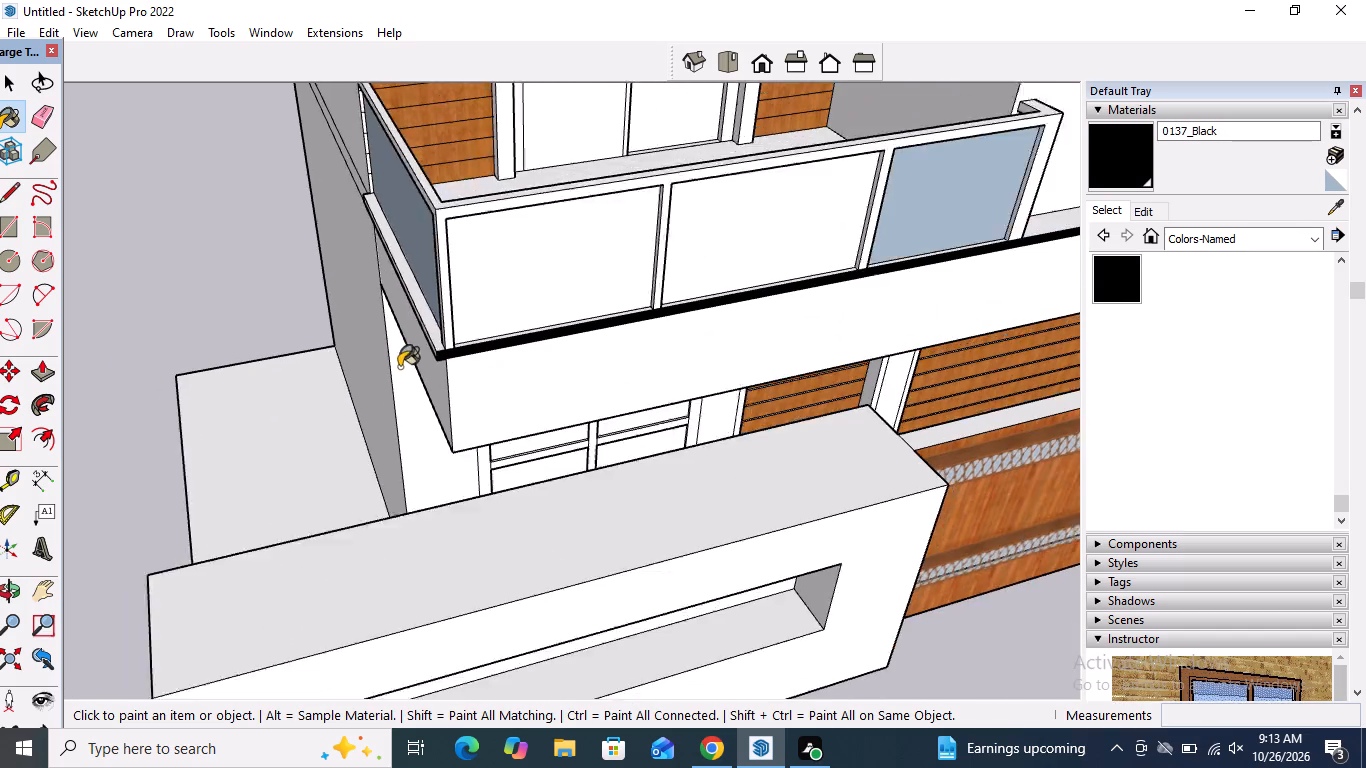
# Paint the side edge of the first-floor balcony's ledge with 0137_Black.
pyautogui.scroll(1, 417, 355)
pyautogui.moveTo(421, 351); pyautogui.dragTo(584, 328, button='middle')
pyautogui.scroll(3, 588, 318)
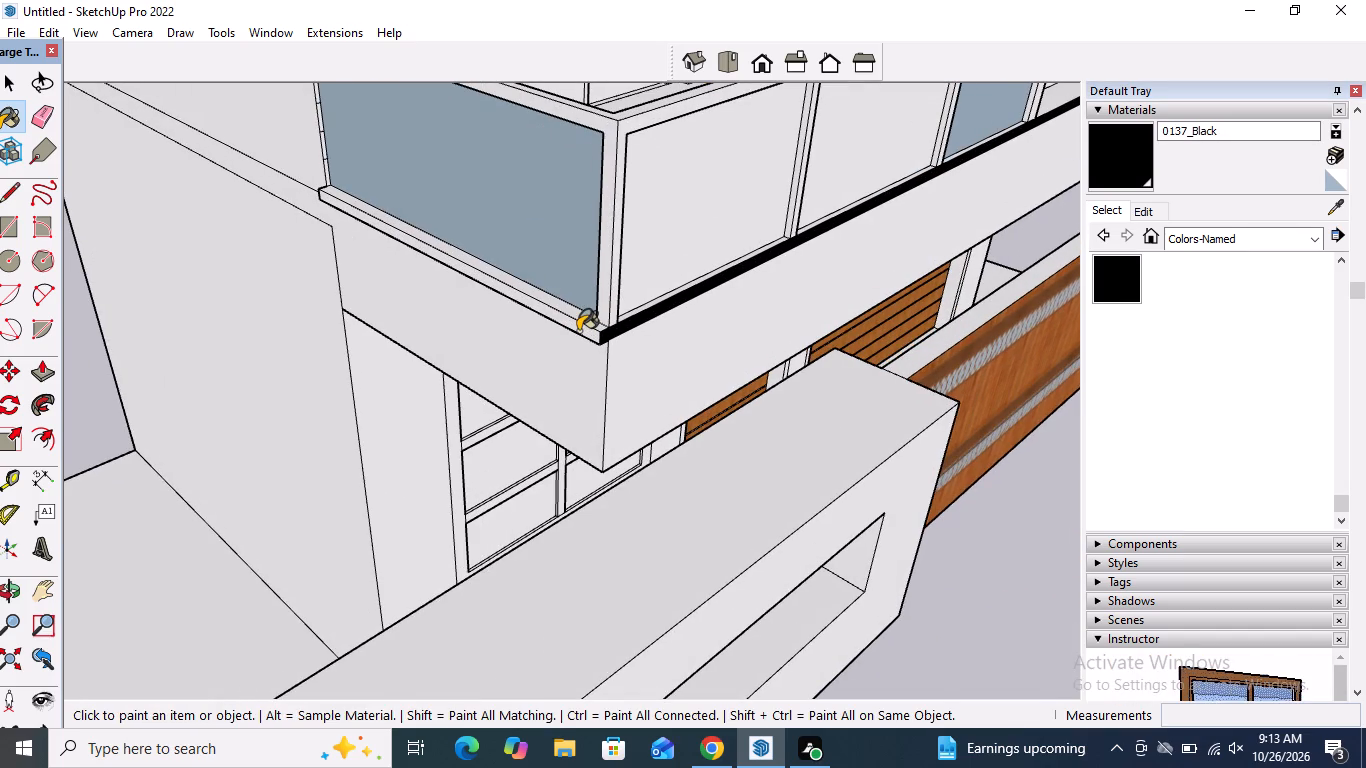
pyautogui.scroll(5, 578, 329)
pyautogui.click(581, 327)
# Paint the first-floor balcony railing's outer frame faces, its top surface and one side of the first divider with 0137_Black.
pyautogui.click(622, 310)
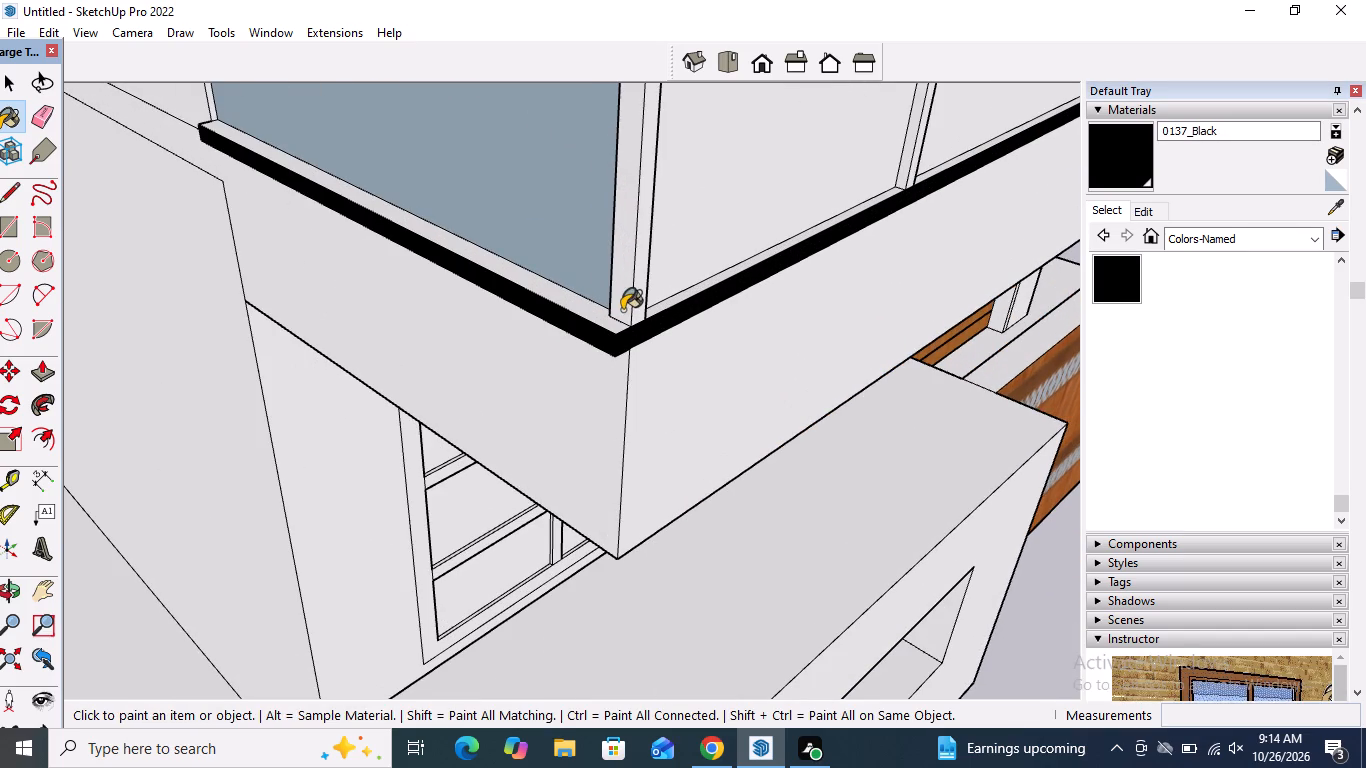
pyautogui.click(637, 301)
pyautogui.scroll(-7, 479, 426)
pyautogui.scroll(5, 569, 241)
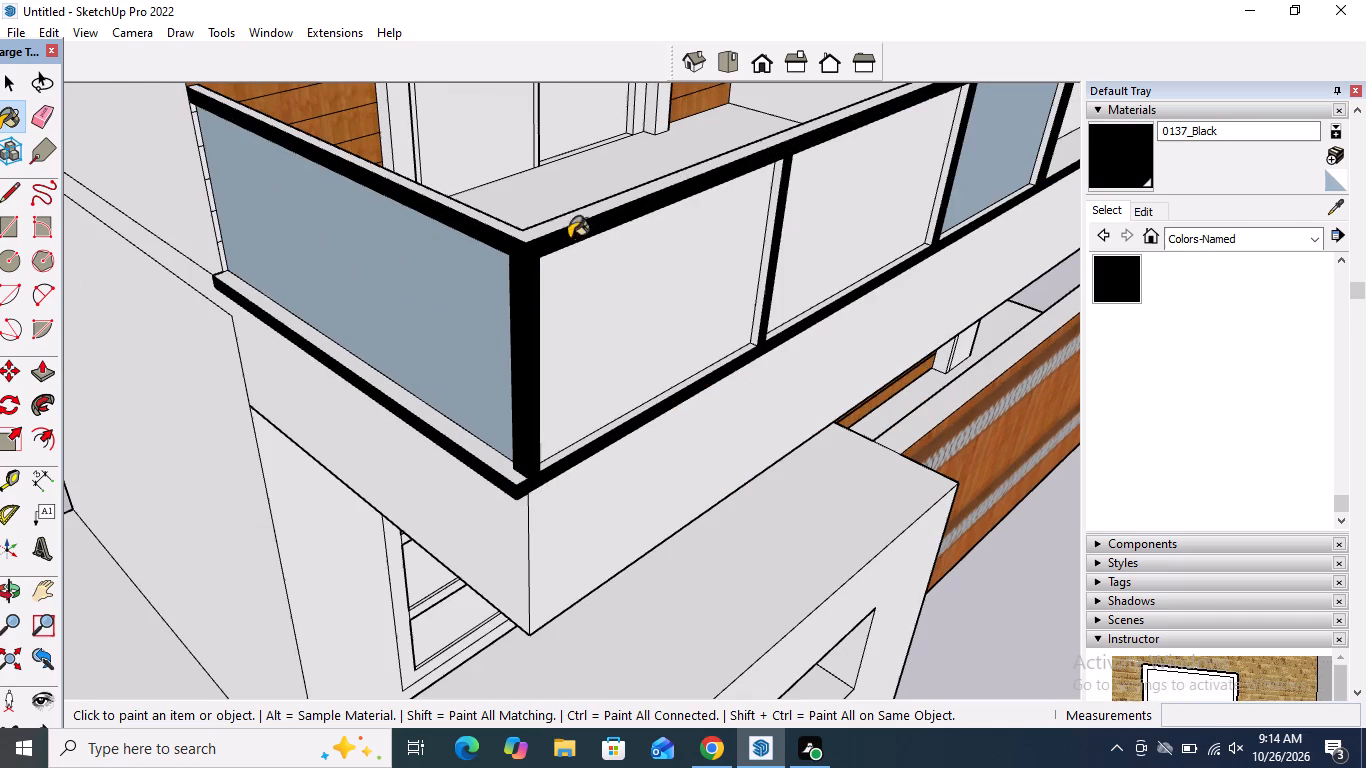
pyautogui.click(563, 223)
pyautogui.scroll(7, 794, 185)
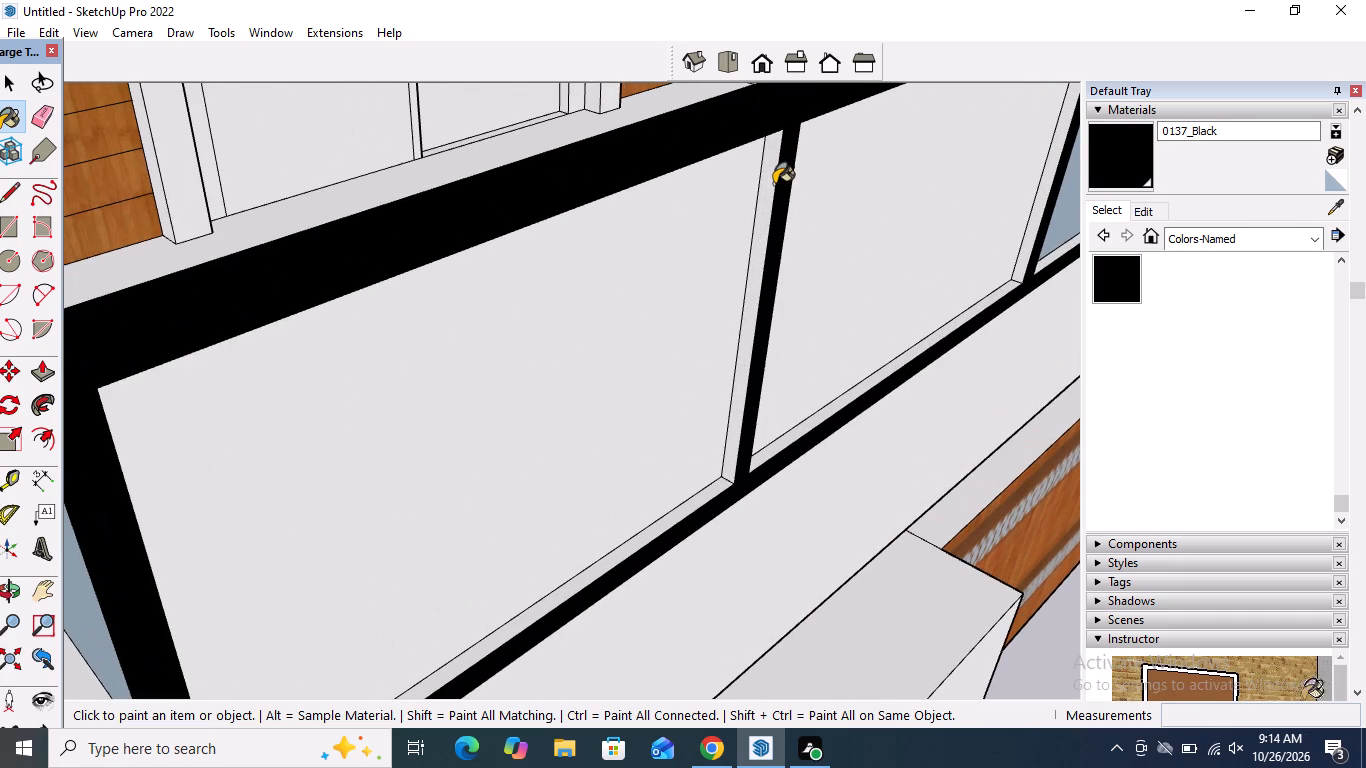
pyautogui.click(771, 183)
# Paint the side rail's inner face, the first front panel's remaining reveals and the first divider's other side with 0137_Black.
pyautogui.scroll(-11, 507, 350)
pyautogui.moveTo(857, 247); pyautogui.dragTo(699, 272, button='middle')
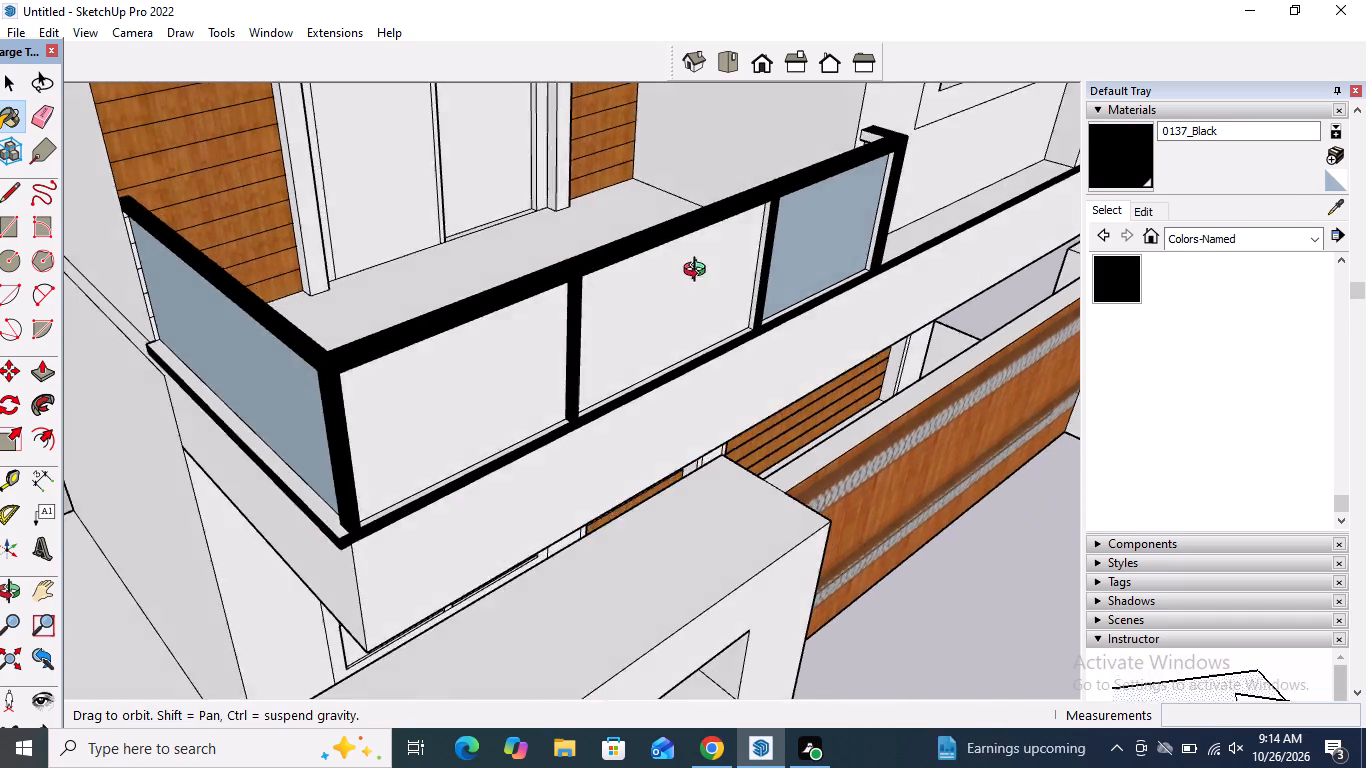
pyautogui.moveTo(699, 272); pyautogui.dragTo(581, 277, button='middle')
pyautogui.scroll(-5, 655, 260)
pyautogui.moveTo(678, 323); pyautogui.dragTo(368, 289, button='middle')
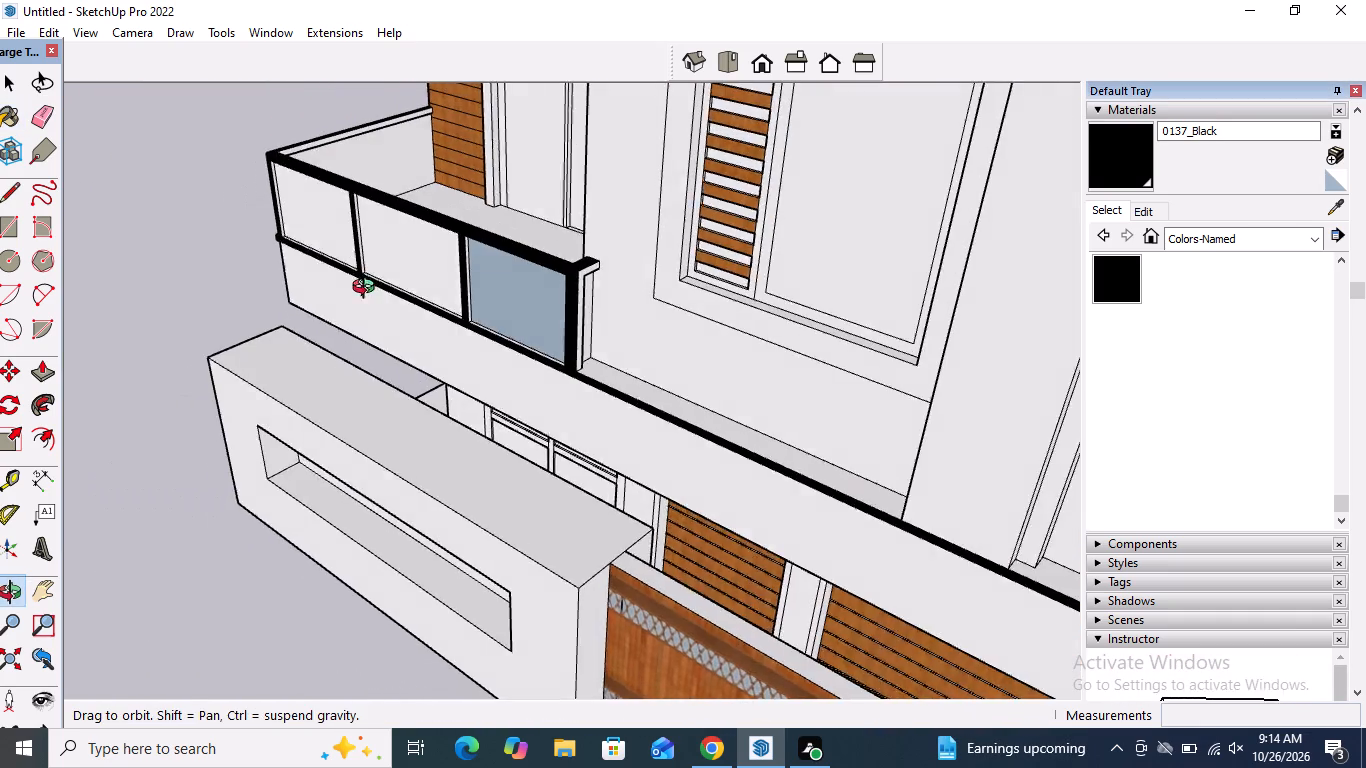
pyautogui.moveTo(368, 289); pyautogui.dragTo(367, 286, button='middle')
pyautogui.scroll(7, 292, 179)
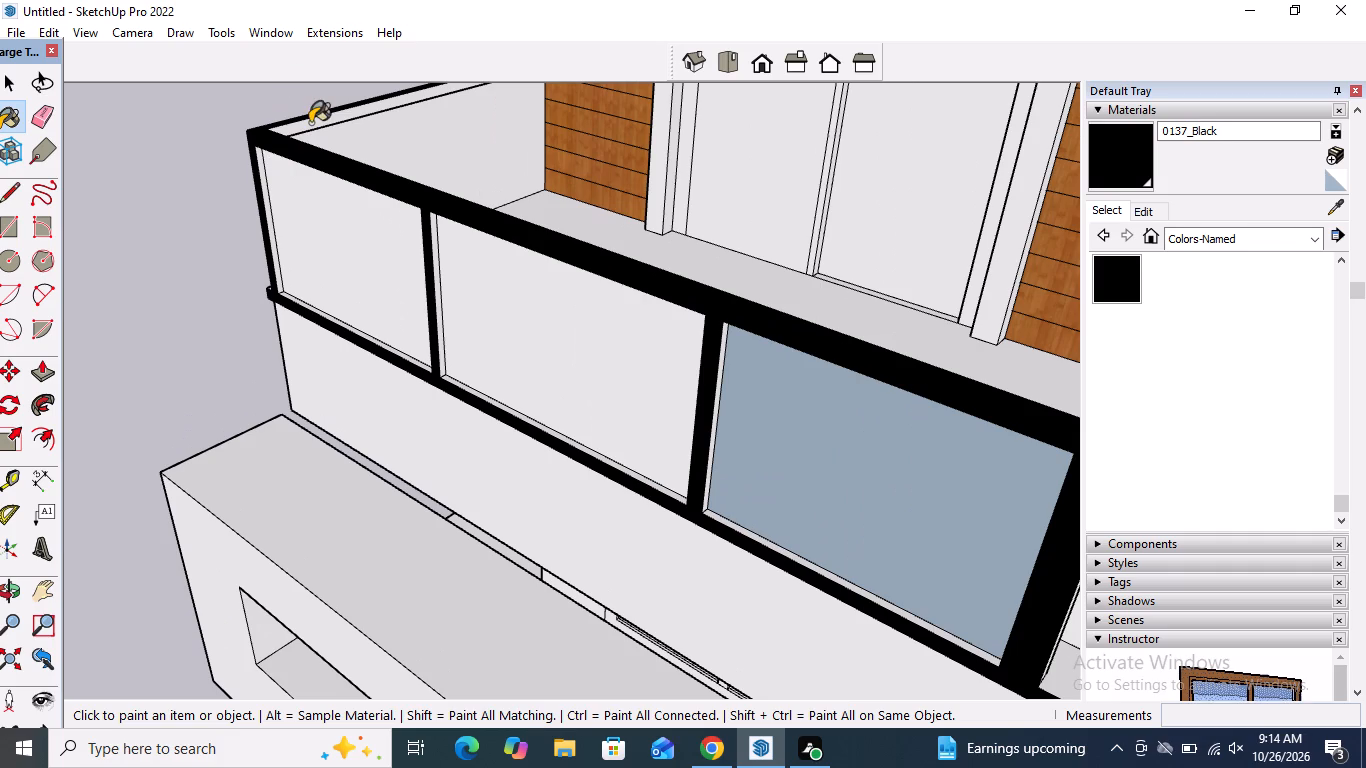
pyautogui.click(310, 123)
pyautogui.scroll(4, 273, 185)
pyautogui.click(258, 185)
pyautogui.scroll(4, 537, 321)
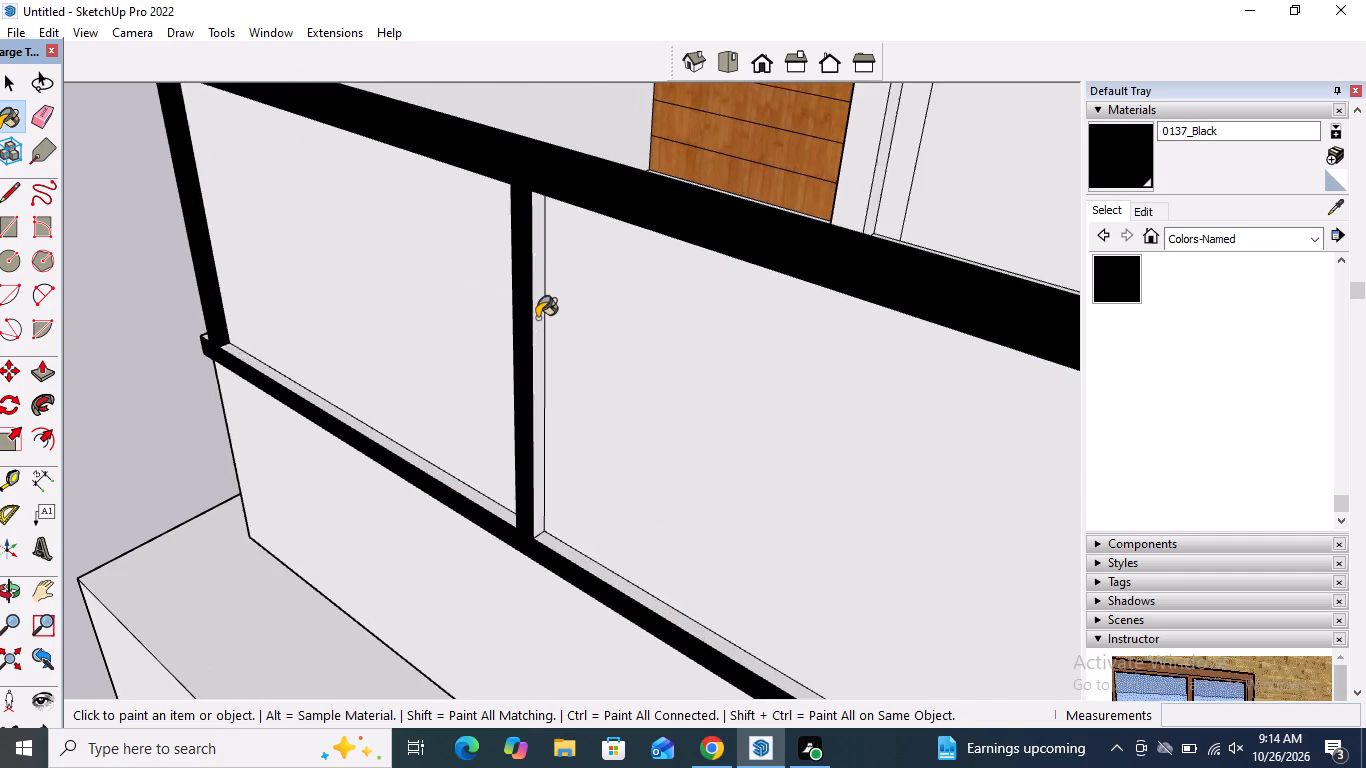
pyautogui.click(537, 313)
pyautogui.click(445, 501)
# Paint the bottom reveals of the second and third railing panels and the adjoining divider side with 0137_Black.
pyautogui.scroll(-5, 412, 279)
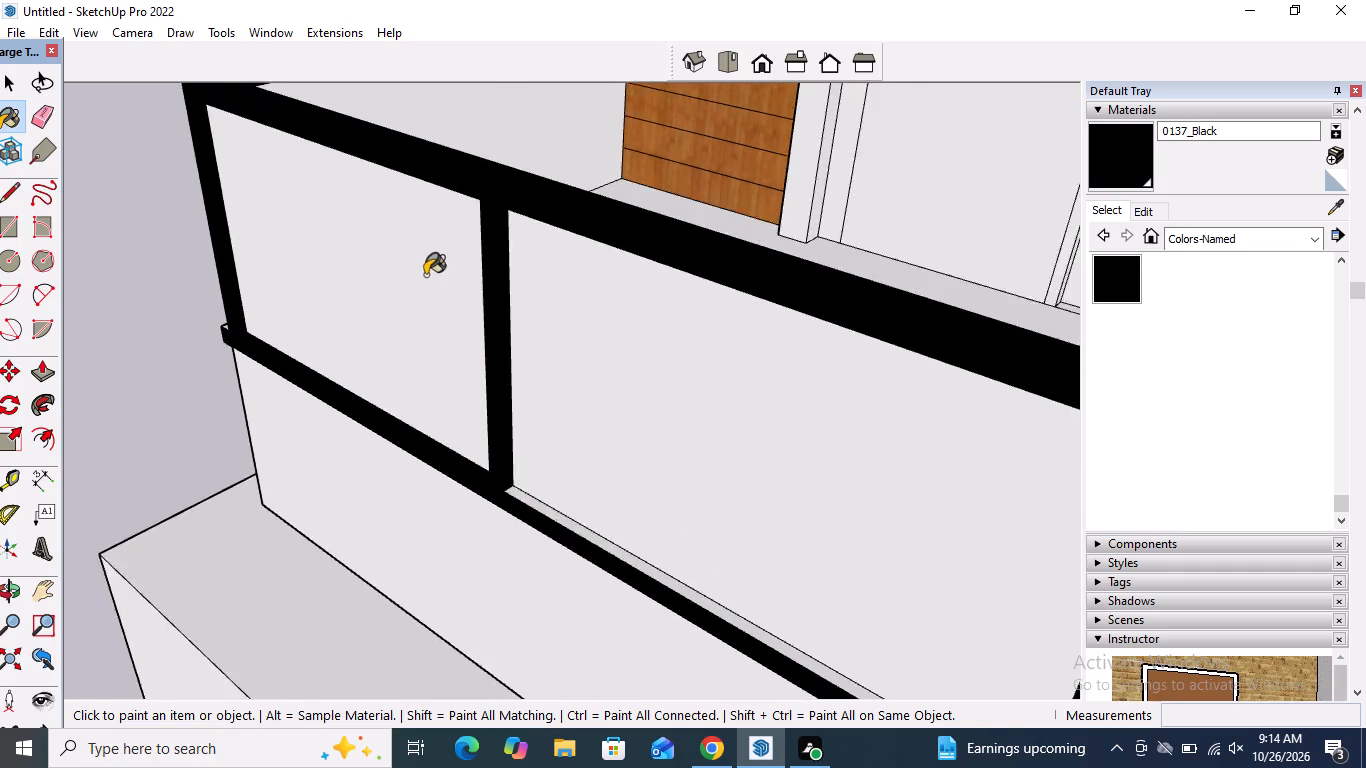
pyautogui.scroll(-5, 461, 274)
pyautogui.scroll(5, 548, 417)
pyautogui.click(550, 422)
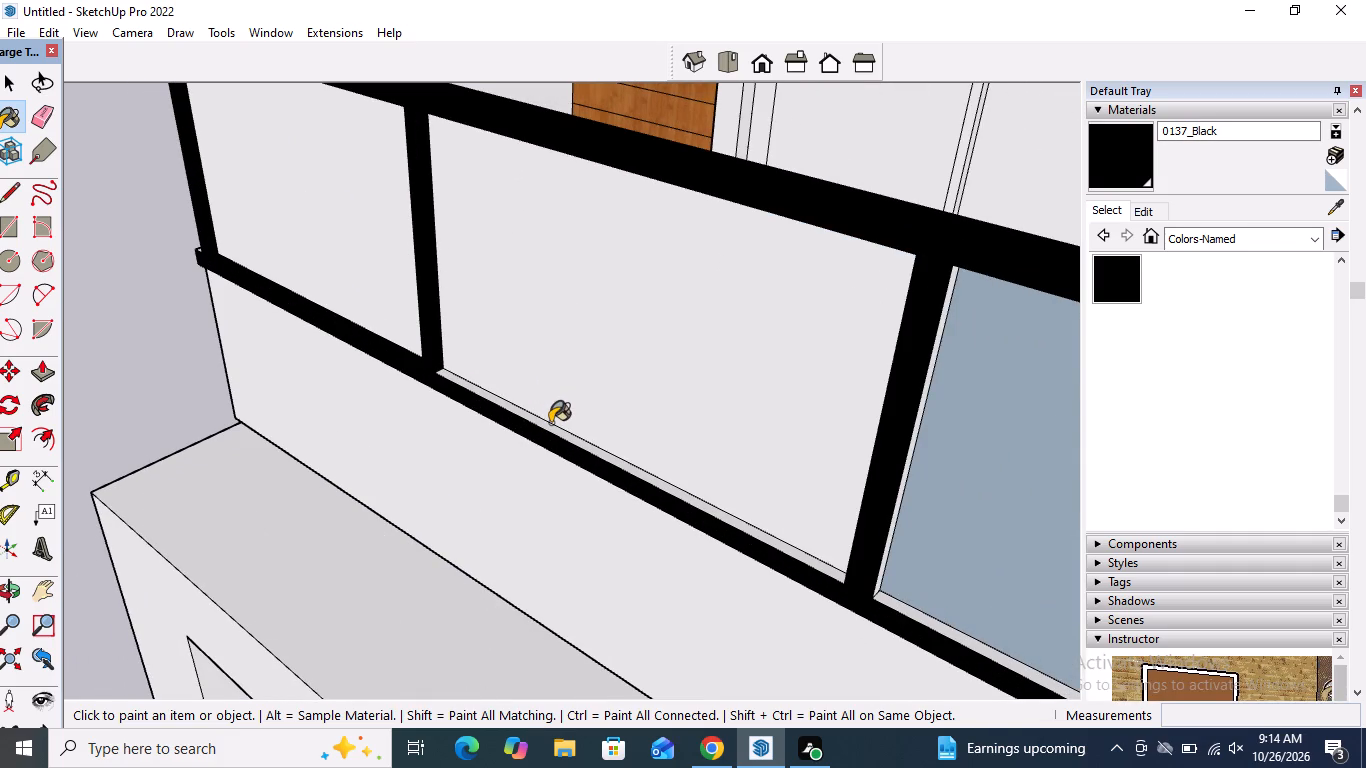
pyautogui.click(551, 426)
pyautogui.scroll(-3, 546, 376)
pyautogui.scroll(8, 750, 501)
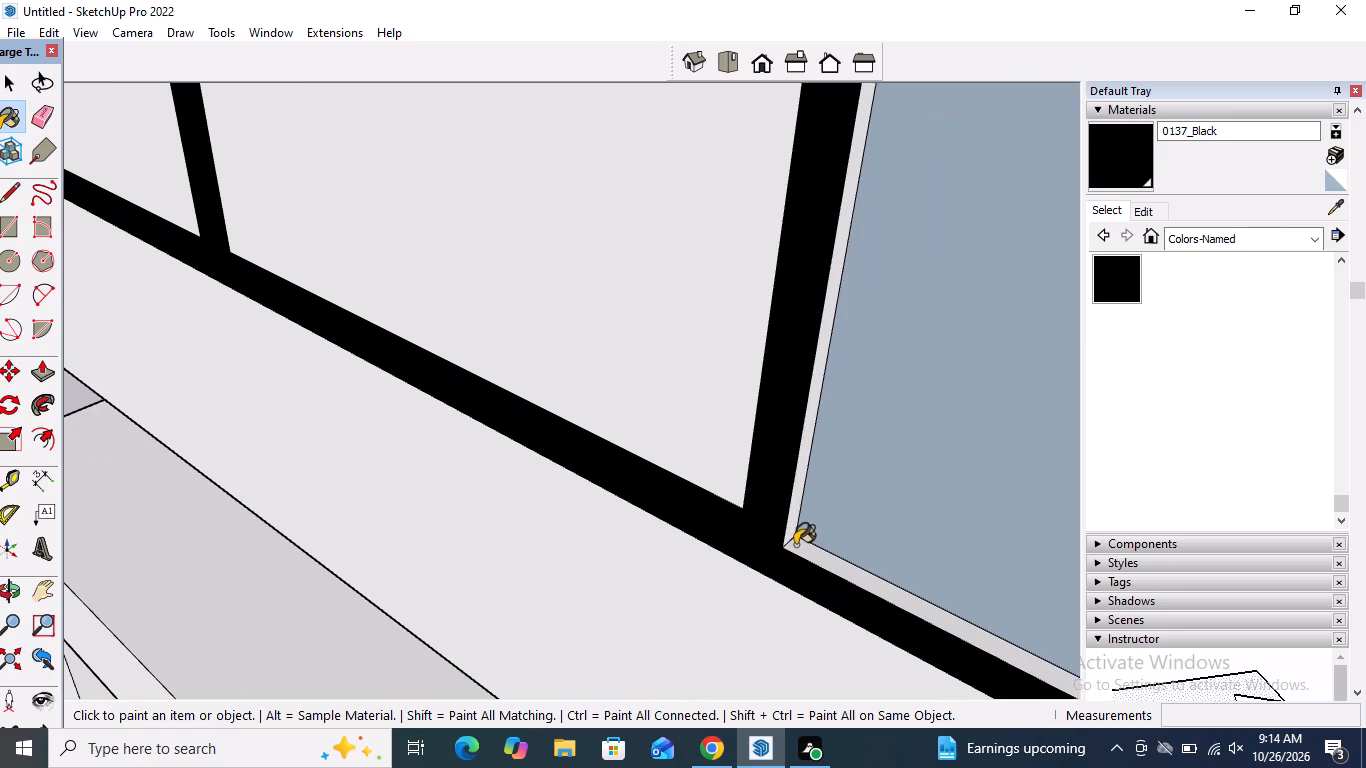
pyautogui.click(798, 546)
pyautogui.click(795, 509)
# Paint the outer side of the post at the railing's wall end with 0137_Black.
pyautogui.scroll(-7, 624, 385)
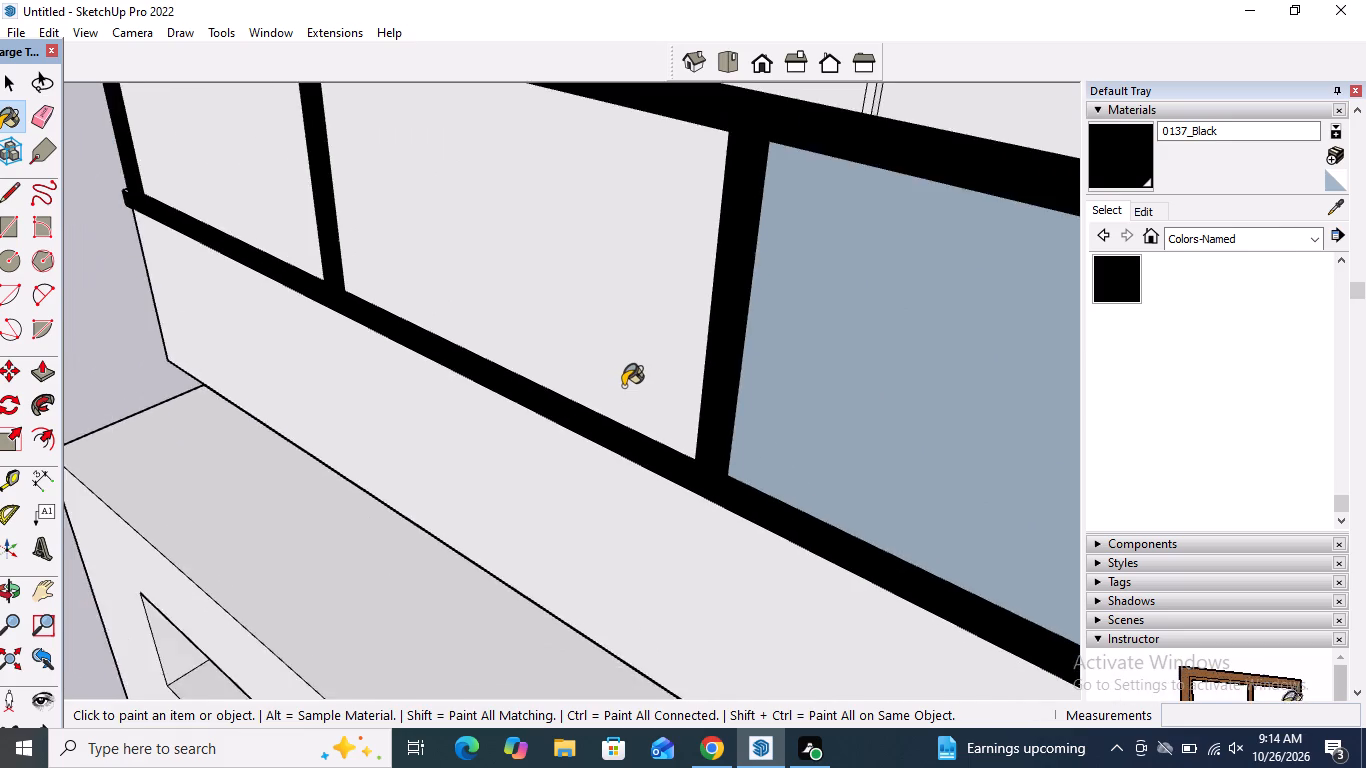
pyautogui.scroll(-9, 623, 386)
pyautogui.scroll(10, 848, 368)
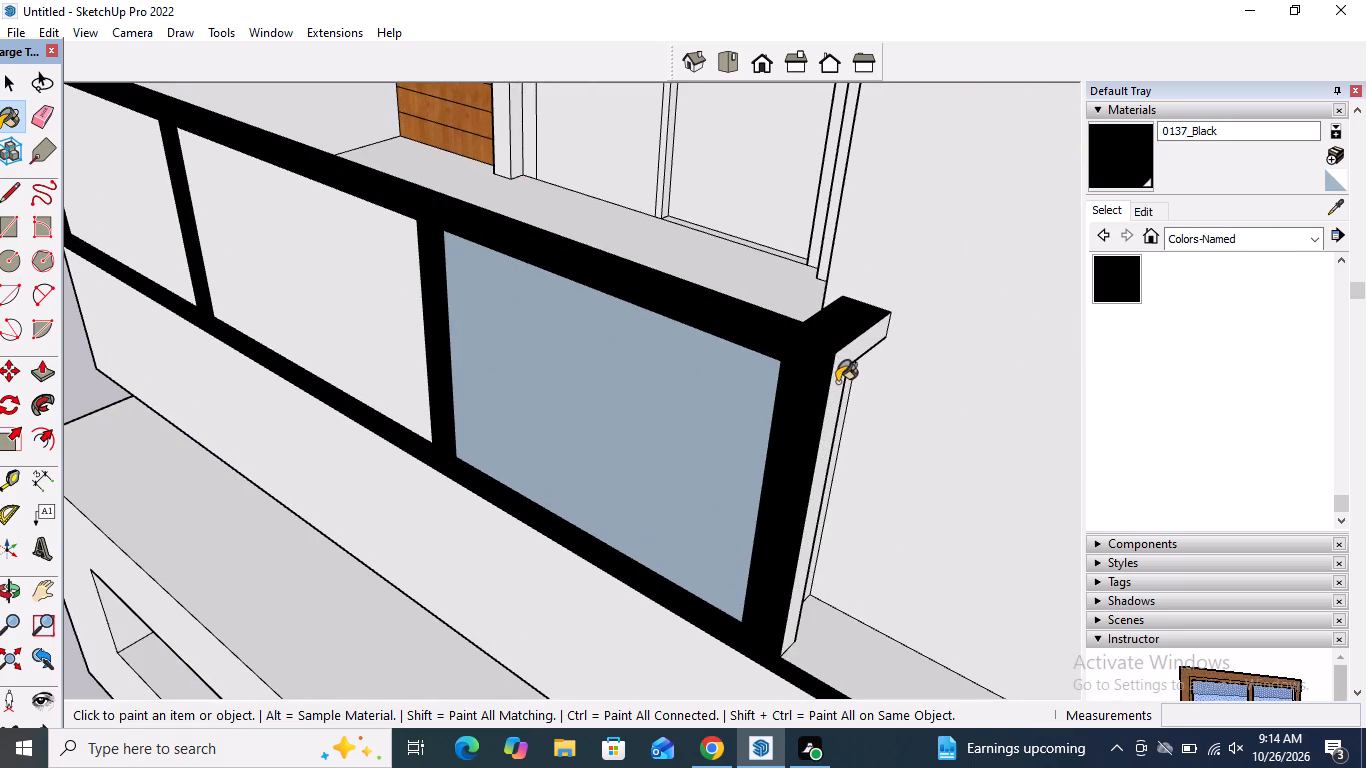
pyautogui.click(837, 384)
# Paint the opposite reveals on the end post and second divider, plus the short return rail's side, with 0137_Black.
pyautogui.scroll(-6, 818, 408)
pyautogui.moveTo(638, 419); pyautogui.dragTo(1136, 418, button='middle')
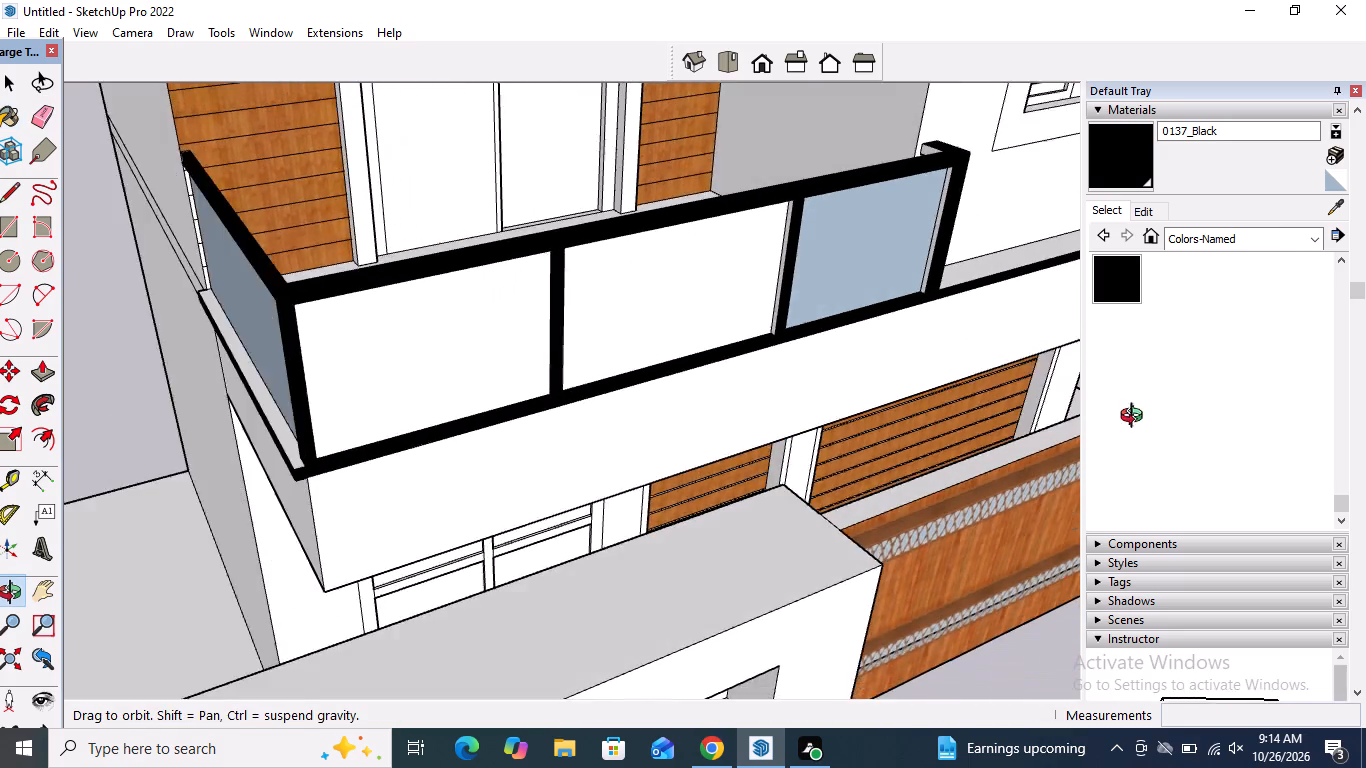
pyautogui.moveTo(1136, 418); pyautogui.dragTo(1204, 410, button='middle')
pyautogui.scroll(4, 956, 272)
pyautogui.scroll(3, 862, 203)
pyautogui.click(859, 194)
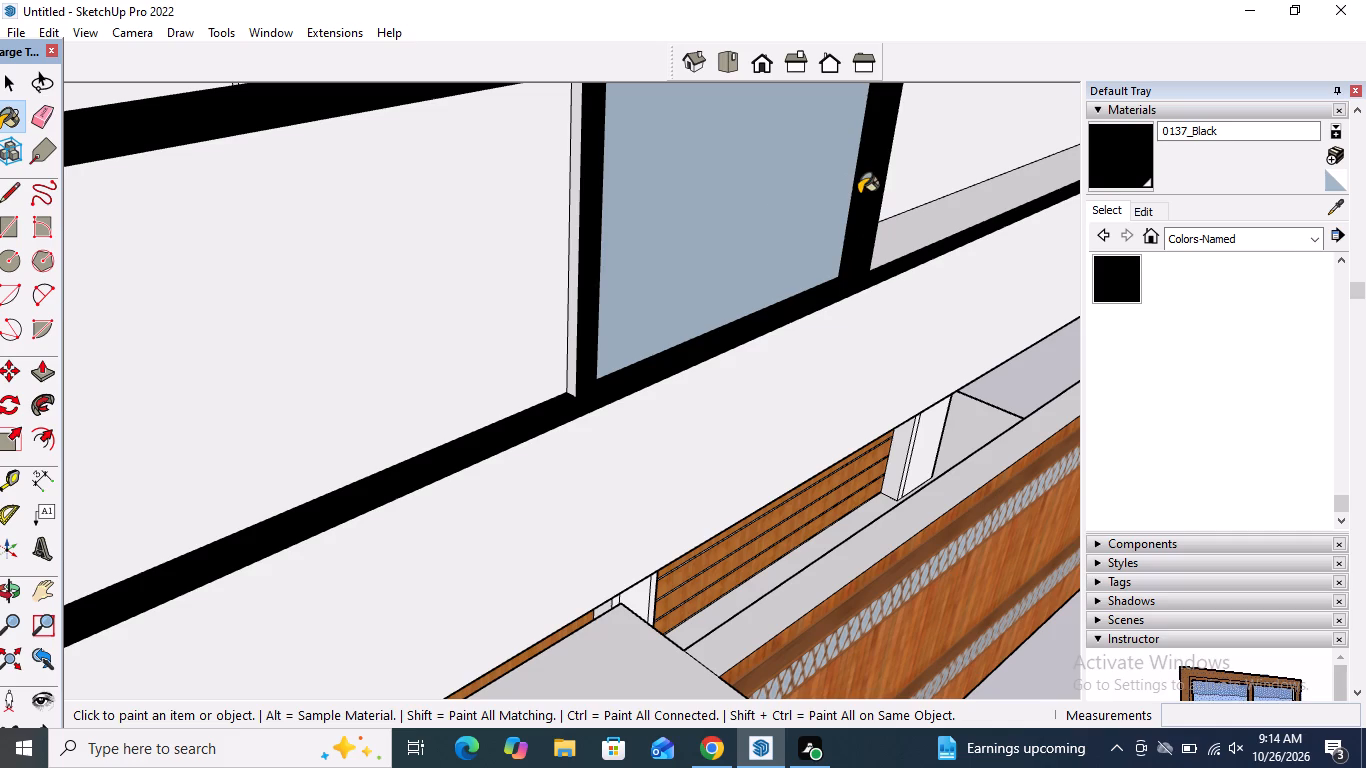
pyautogui.click(572, 281)
pyautogui.scroll(-12, 623, 414)
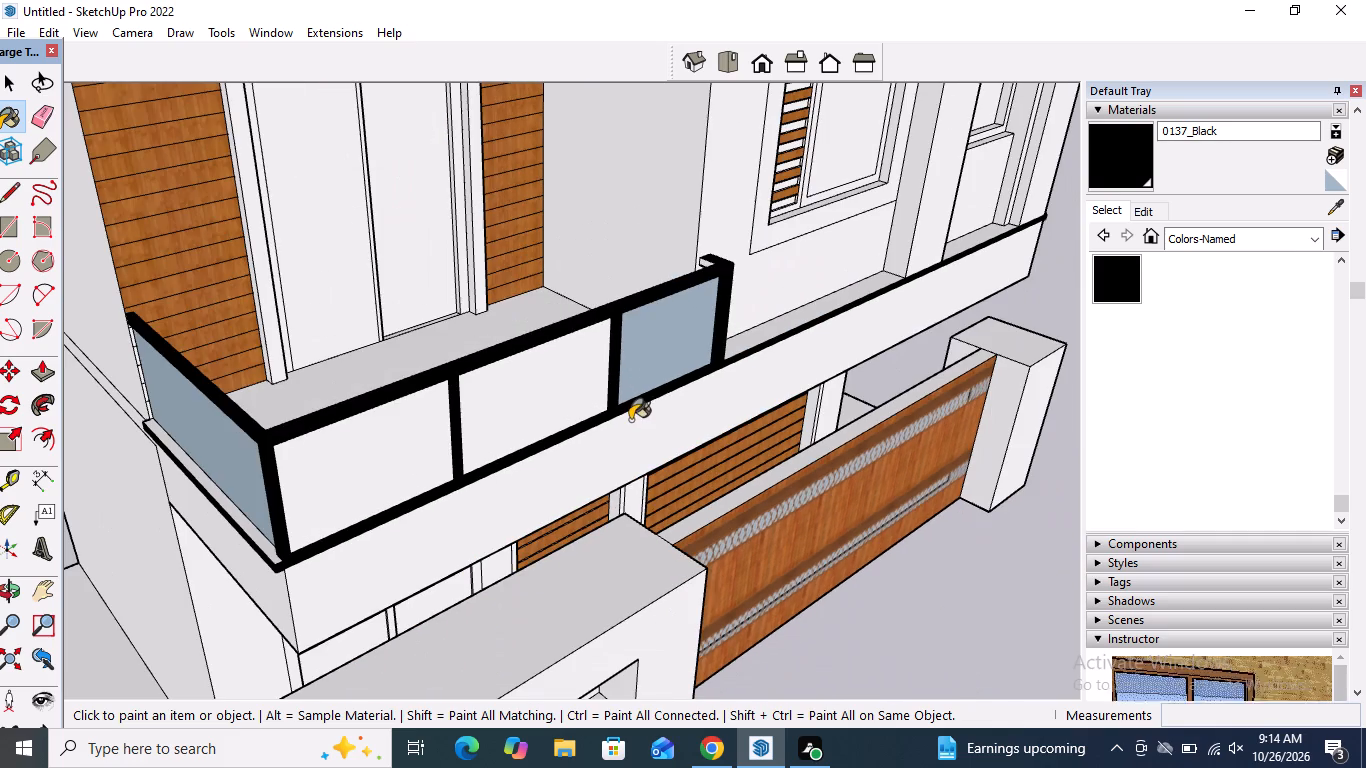
pyautogui.scroll(9, 709, 243)
pyautogui.click(709, 269)
# Paint the front railing's frame on the balcony's inner side, including the dividers' inner and side faces, with 0137_Black.
pyautogui.scroll(-6, 709, 268)
pyautogui.moveTo(451, 295); pyautogui.dragTo(872, 358, button='middle')
pyautogui.scroll(4, 966, 319)
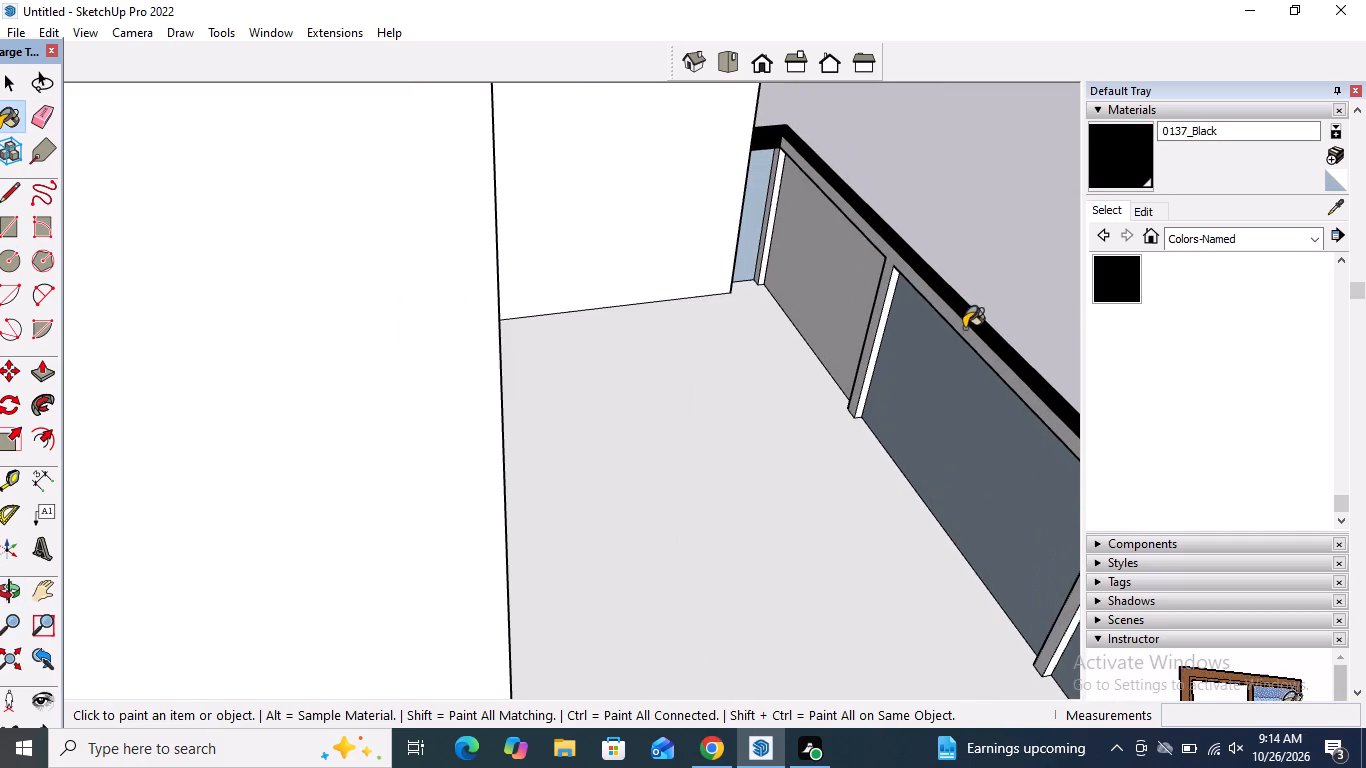
pyautogui.click(962, 330)
pyautogui.scroll(6, 759, 201)
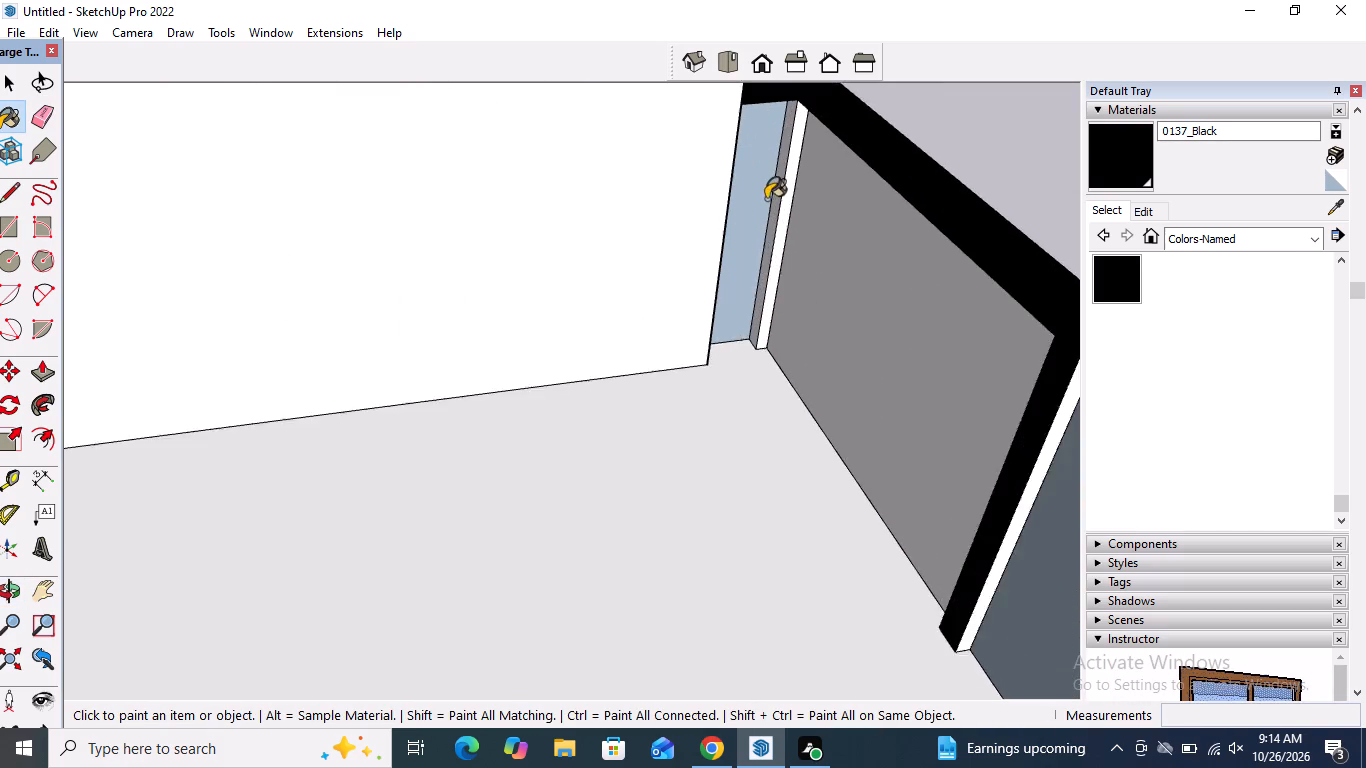
pyautogui.scroll(4, 766, 199)
pyautogui.click(784, 192)
pyautogui.click(773, 192)
pyautogui.scroll(-12, 772, 223)
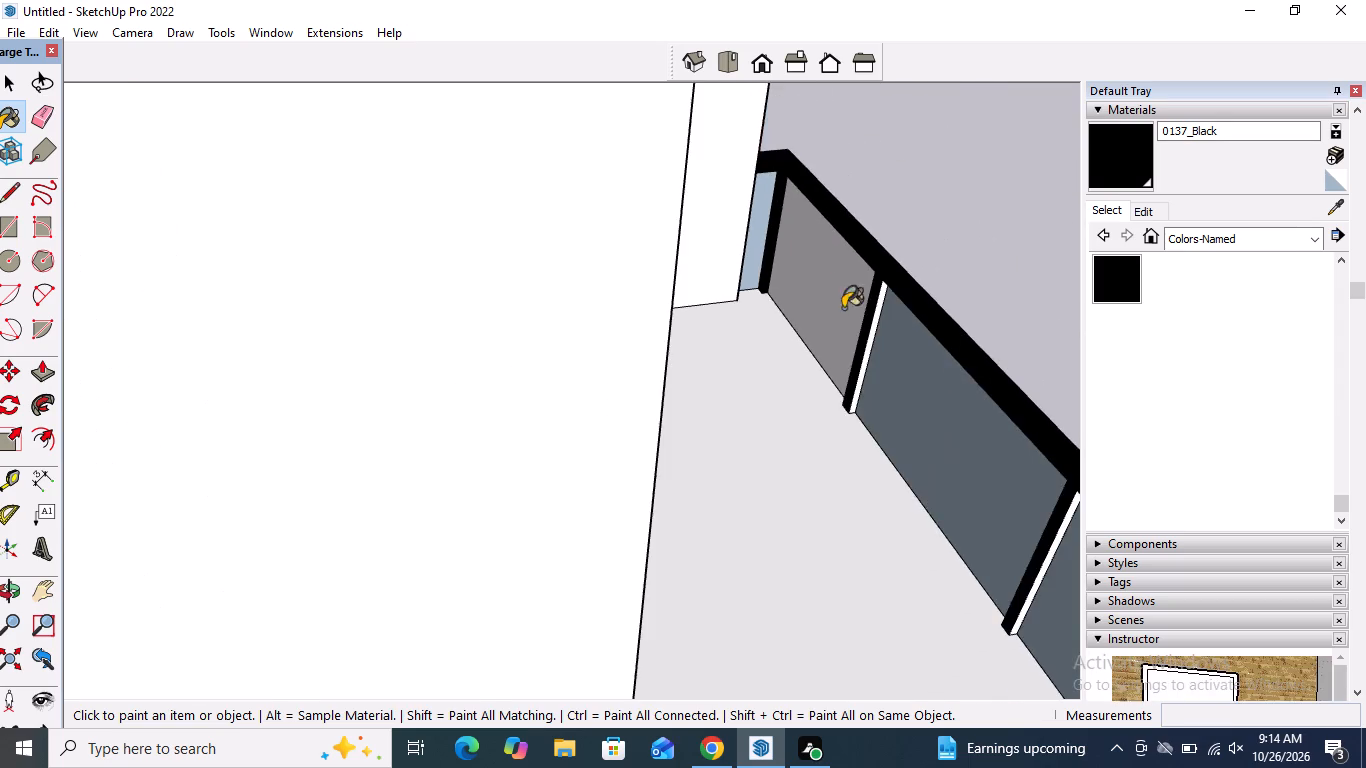
pyautogui.scroll(4, 852, 325)
pyautogui.click(877, 351)
pyautogui.scroll(-5, 787, 315)
pyautogui.scroll(4, 1044, 561)
pyautogui.click(967, 498)
pyautogui.scroll(-4, 854, 443)
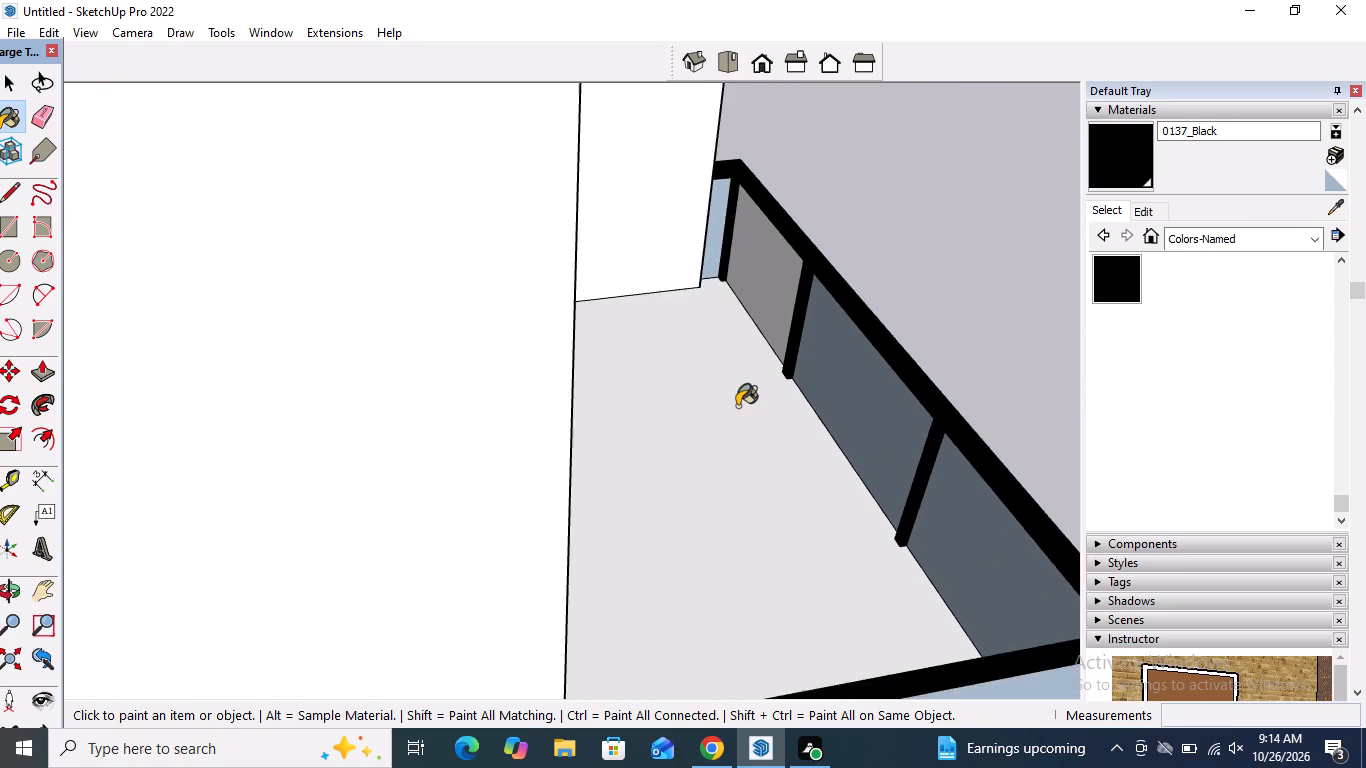
# Paint the remaining white post side inside the first-floor balcony railing with 0137_Black.
pyautogui.scroll(-12, 737, 406)
pyautogui.moveTo(917, 428); pyautogui.dragTo(12, 441, button='middle')
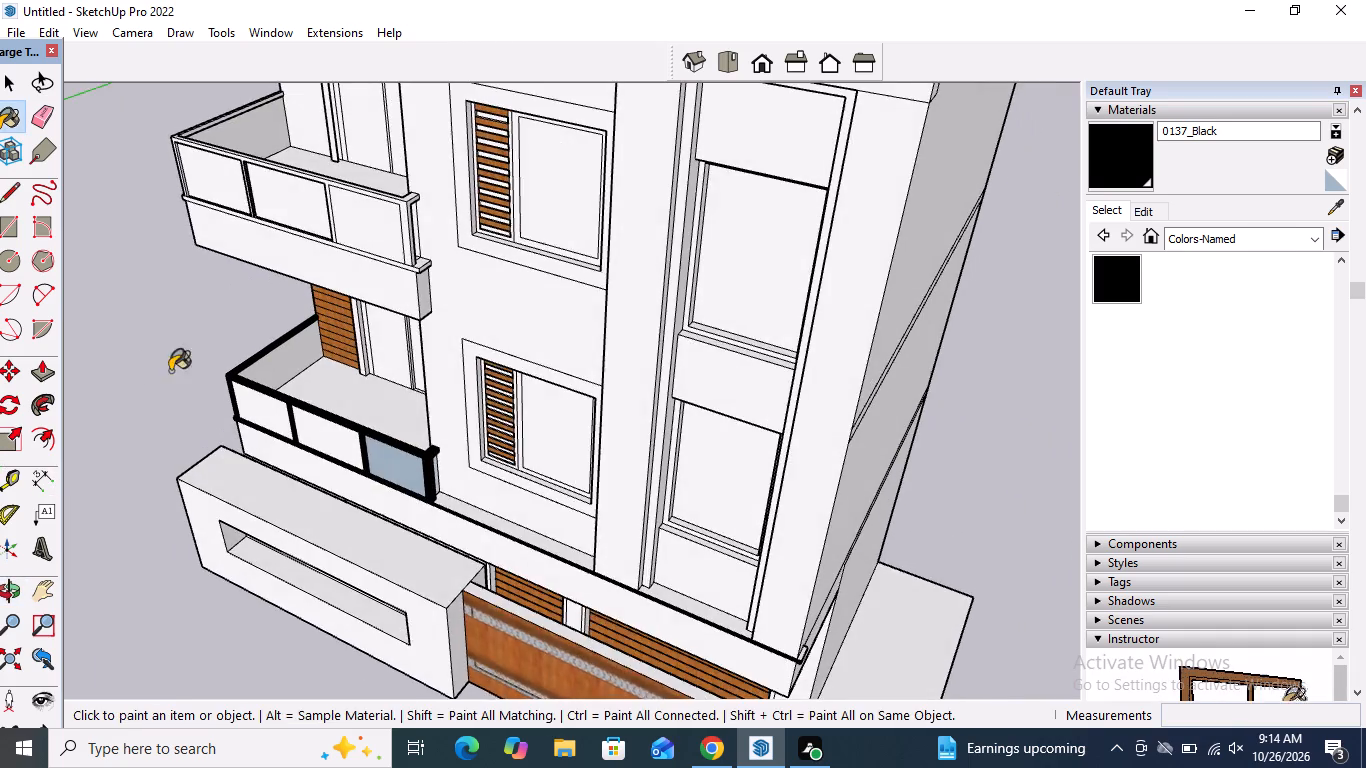
pyautogui.scroll(5, 212, 364)
pyautogui.moveTo(325, 449); pyautogui.dragTo(76, 444, button='middle')
pyautogui.scroll(3, 349, 316)
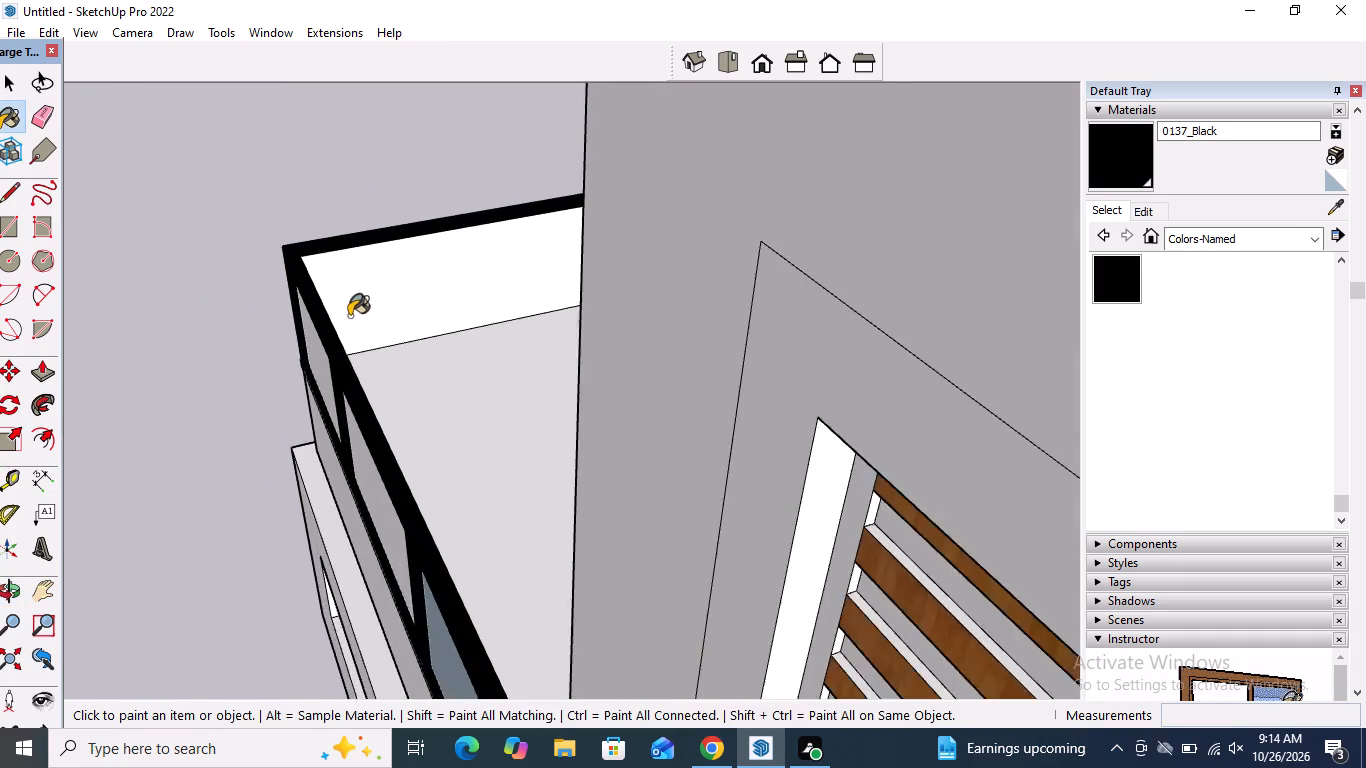
pyautogui.scroll(6, 349, 316)
pyautogui.moveTo(333, 315); pyautogui.dragTo(286, 317, button='middle')
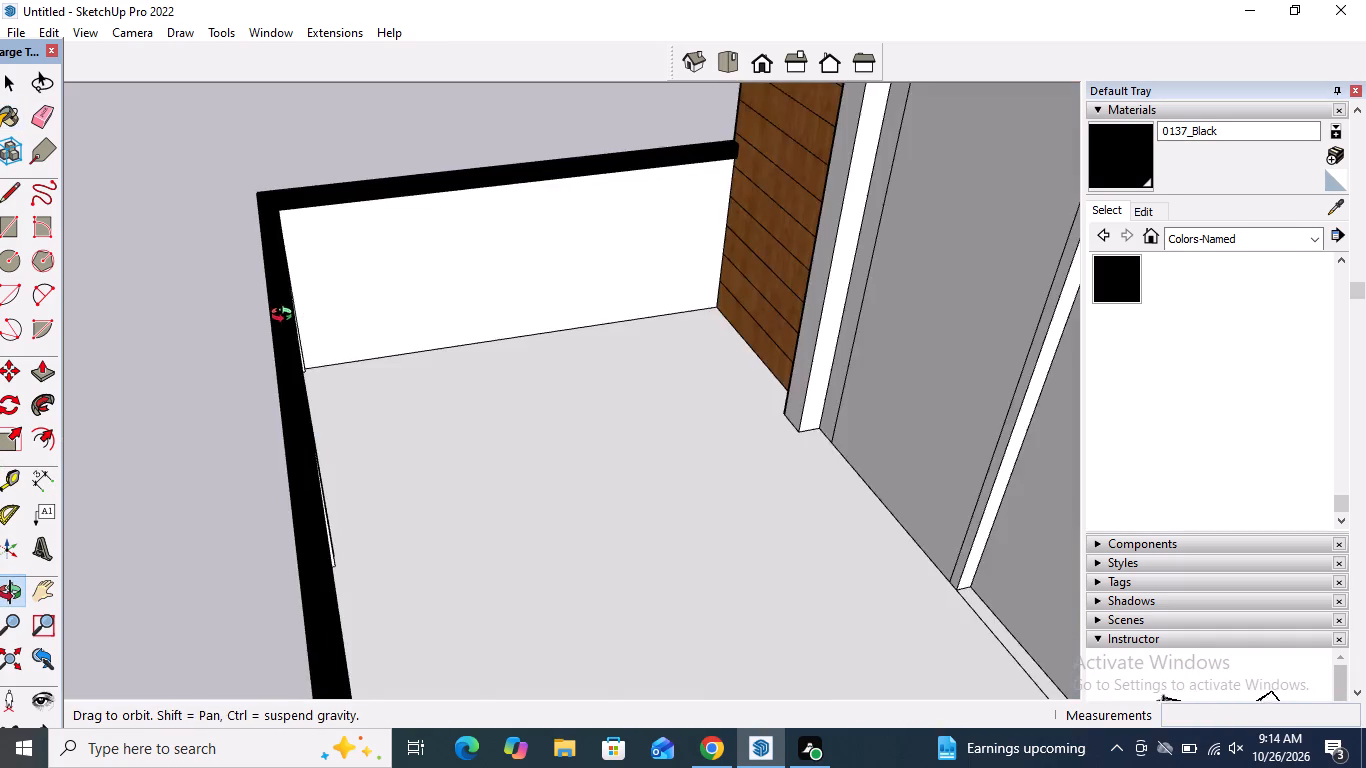
pyautogui.moveTo(286, 317); pyautogui.dragTo(287, 317, button='middle')
pyautogui.scroll(9, 300, 301)
pyautogui.moveTo(282, 311); pyautogui.dragTo(273, 319, button='middle')
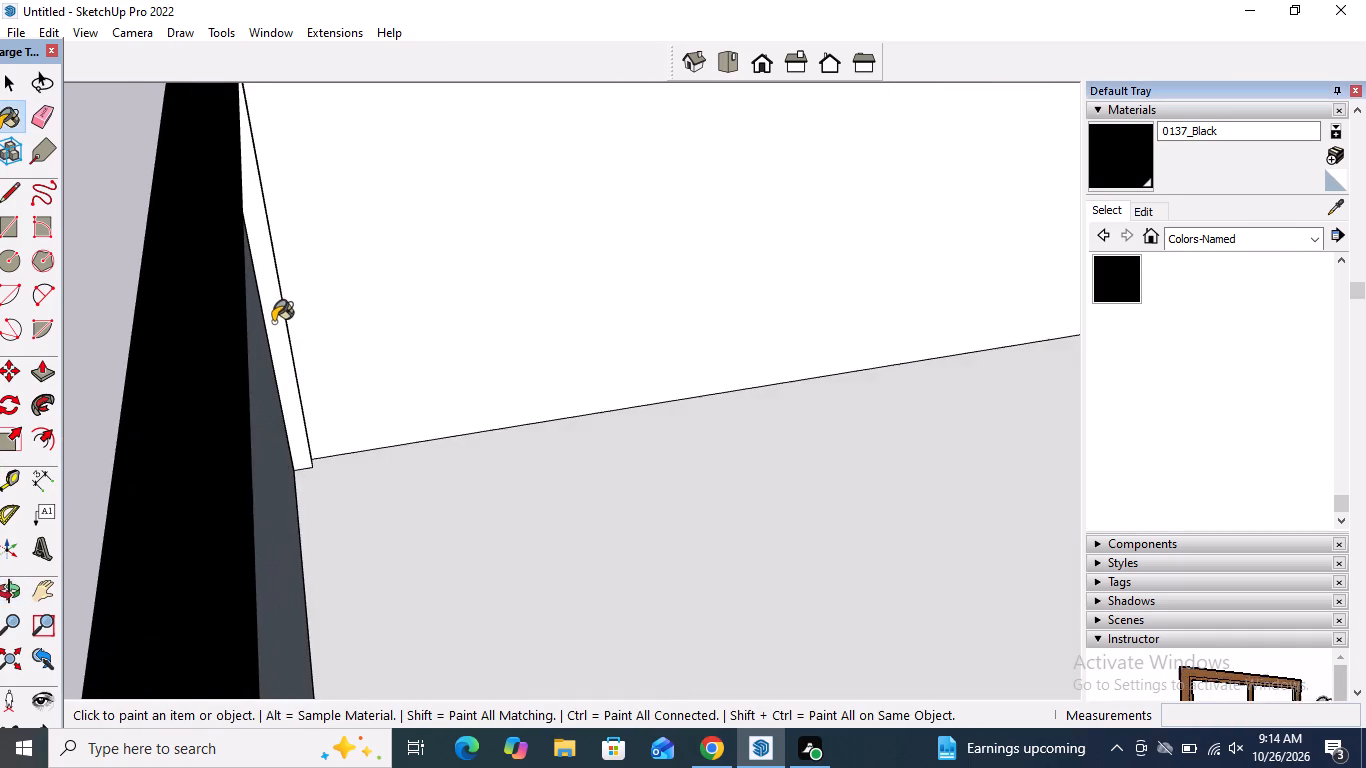
pyautogui.scroll(1, 280, 315)
pyautogui.click(280, 314)
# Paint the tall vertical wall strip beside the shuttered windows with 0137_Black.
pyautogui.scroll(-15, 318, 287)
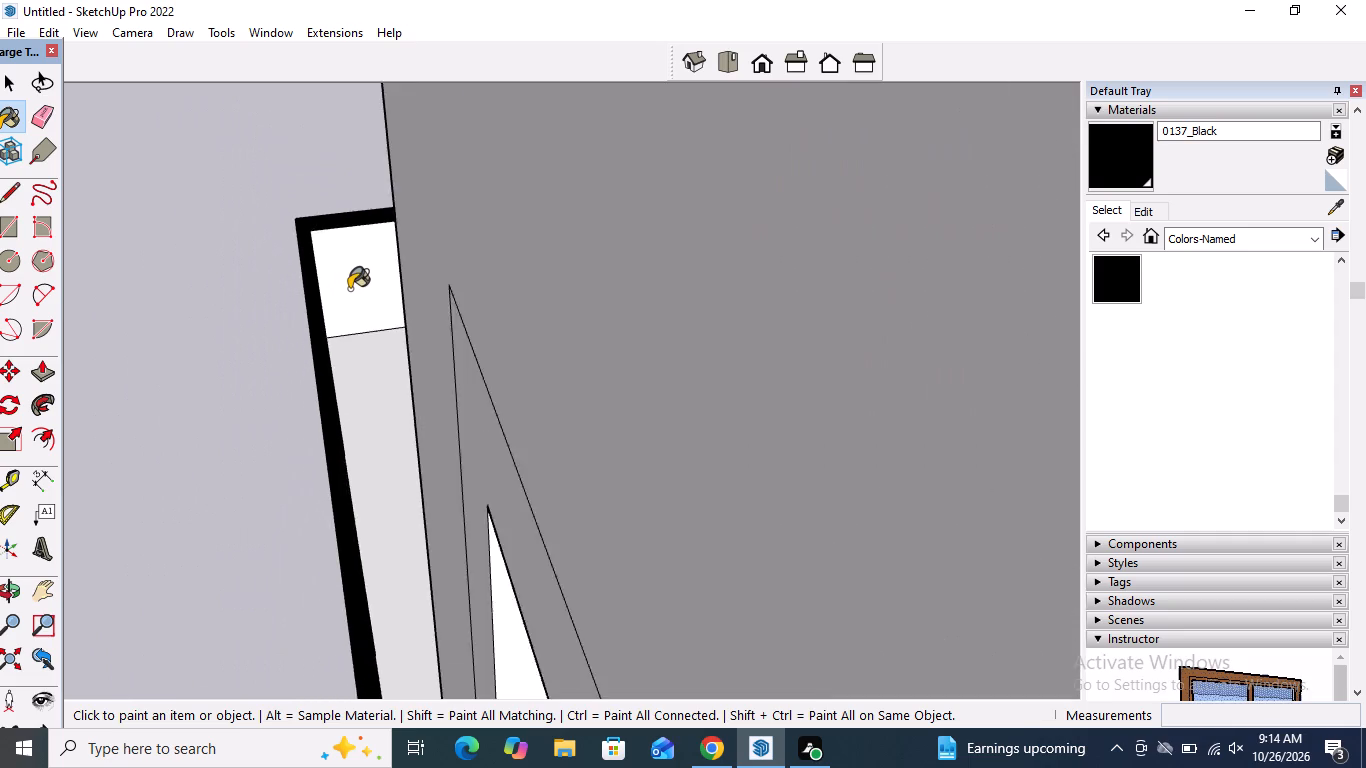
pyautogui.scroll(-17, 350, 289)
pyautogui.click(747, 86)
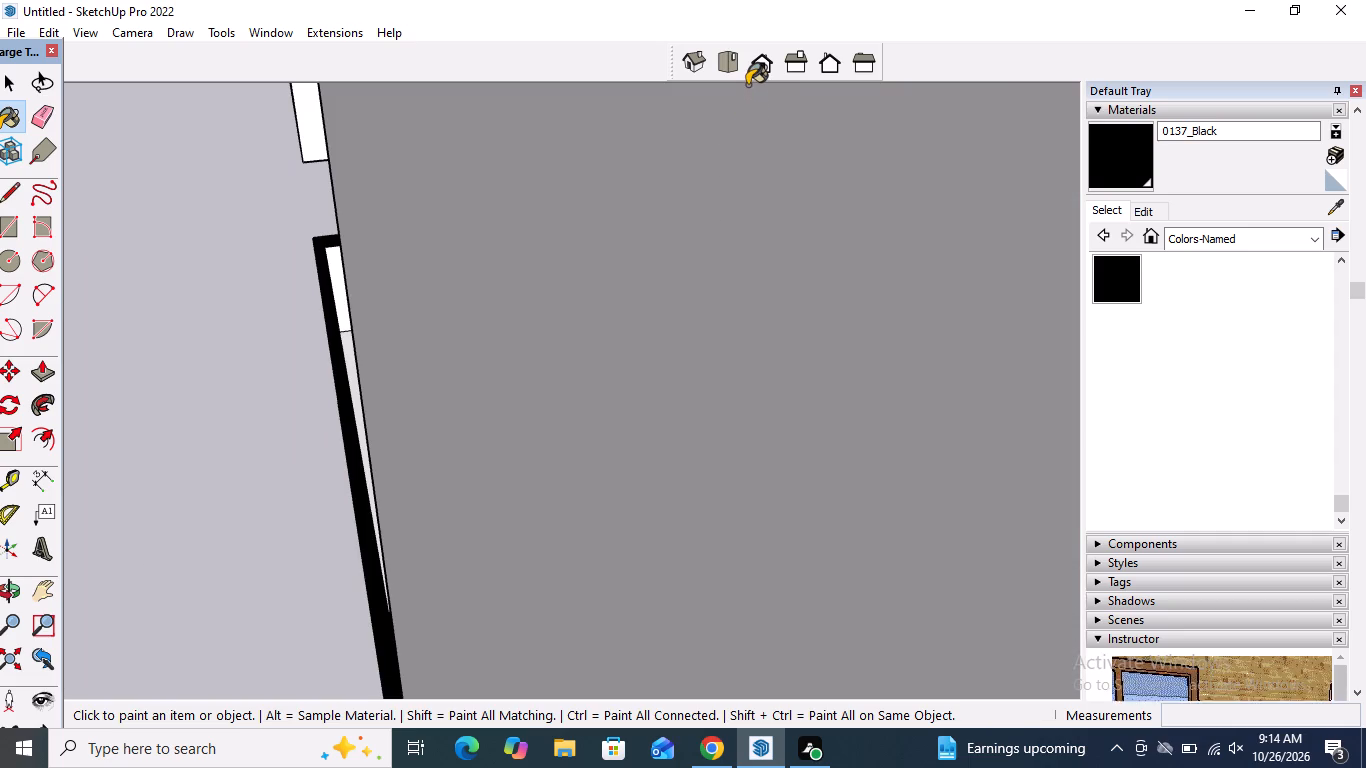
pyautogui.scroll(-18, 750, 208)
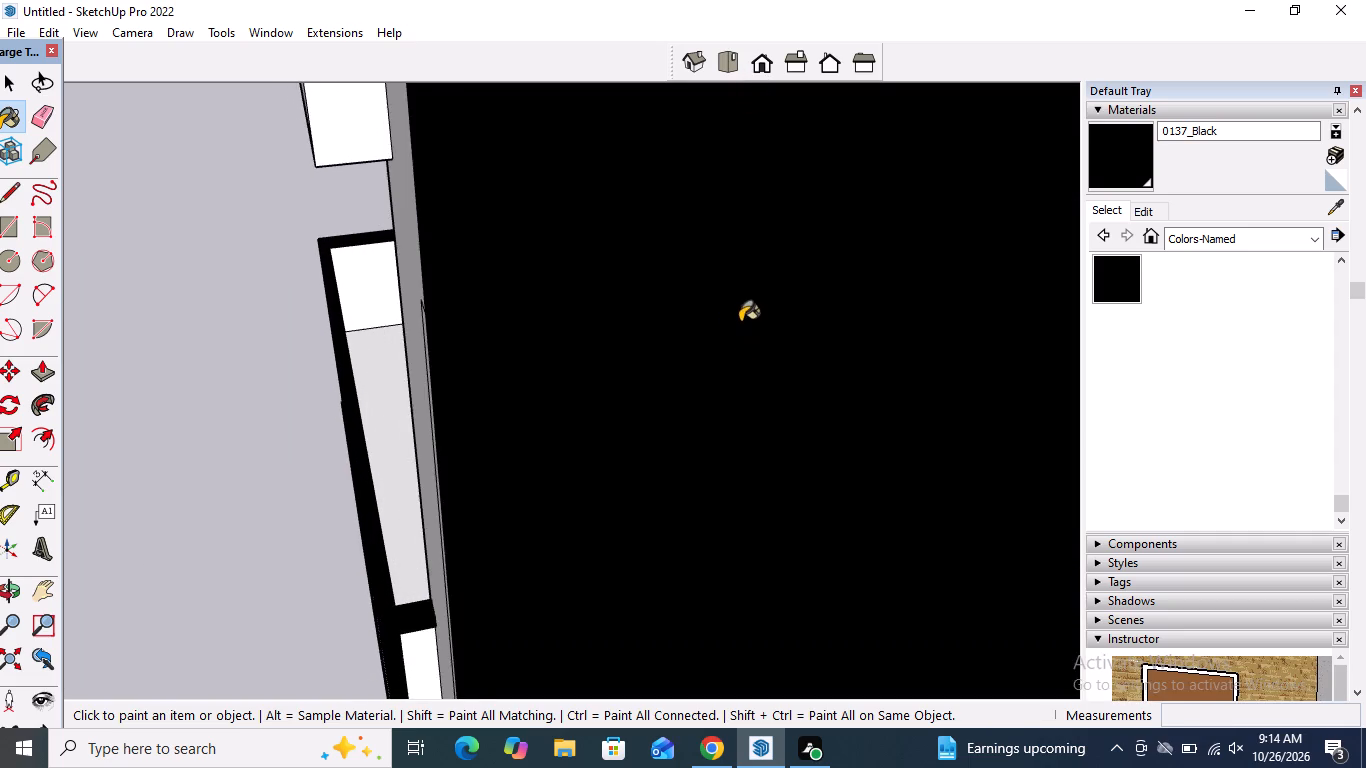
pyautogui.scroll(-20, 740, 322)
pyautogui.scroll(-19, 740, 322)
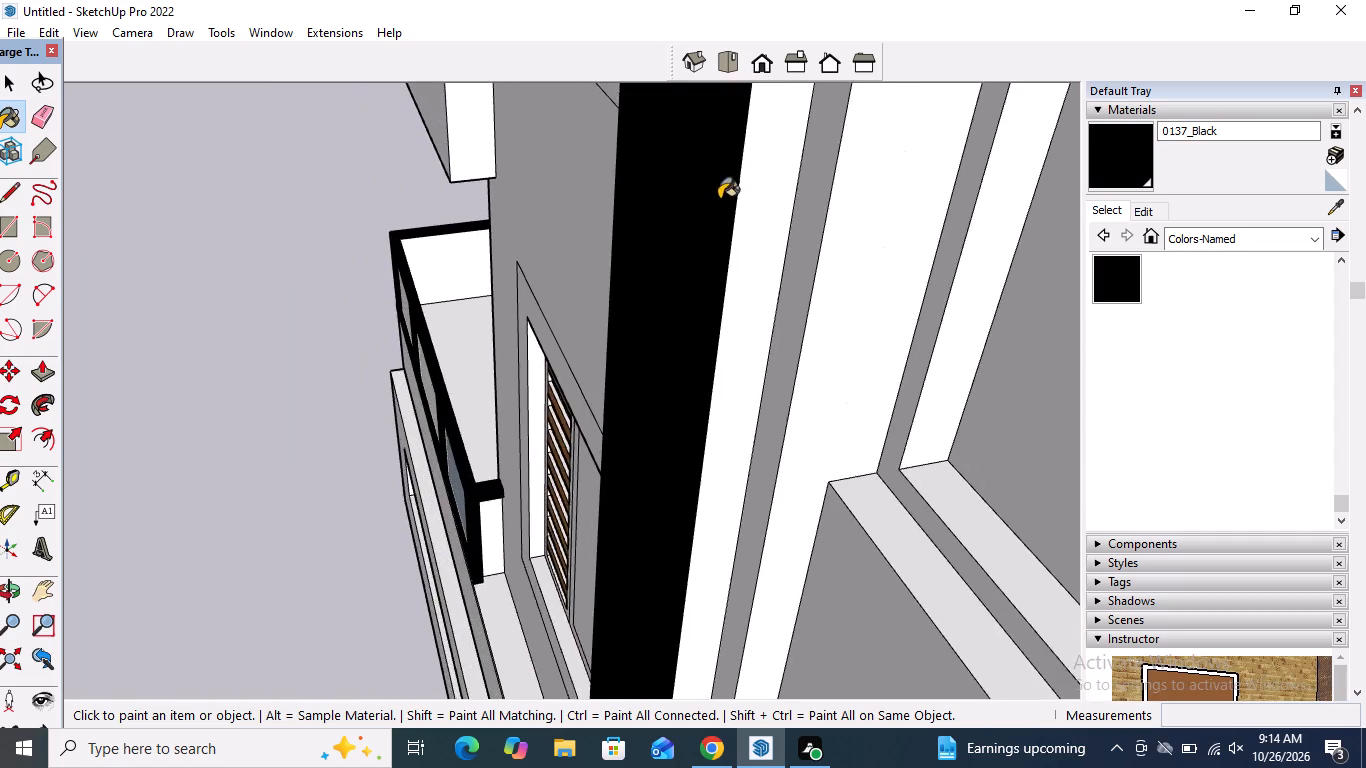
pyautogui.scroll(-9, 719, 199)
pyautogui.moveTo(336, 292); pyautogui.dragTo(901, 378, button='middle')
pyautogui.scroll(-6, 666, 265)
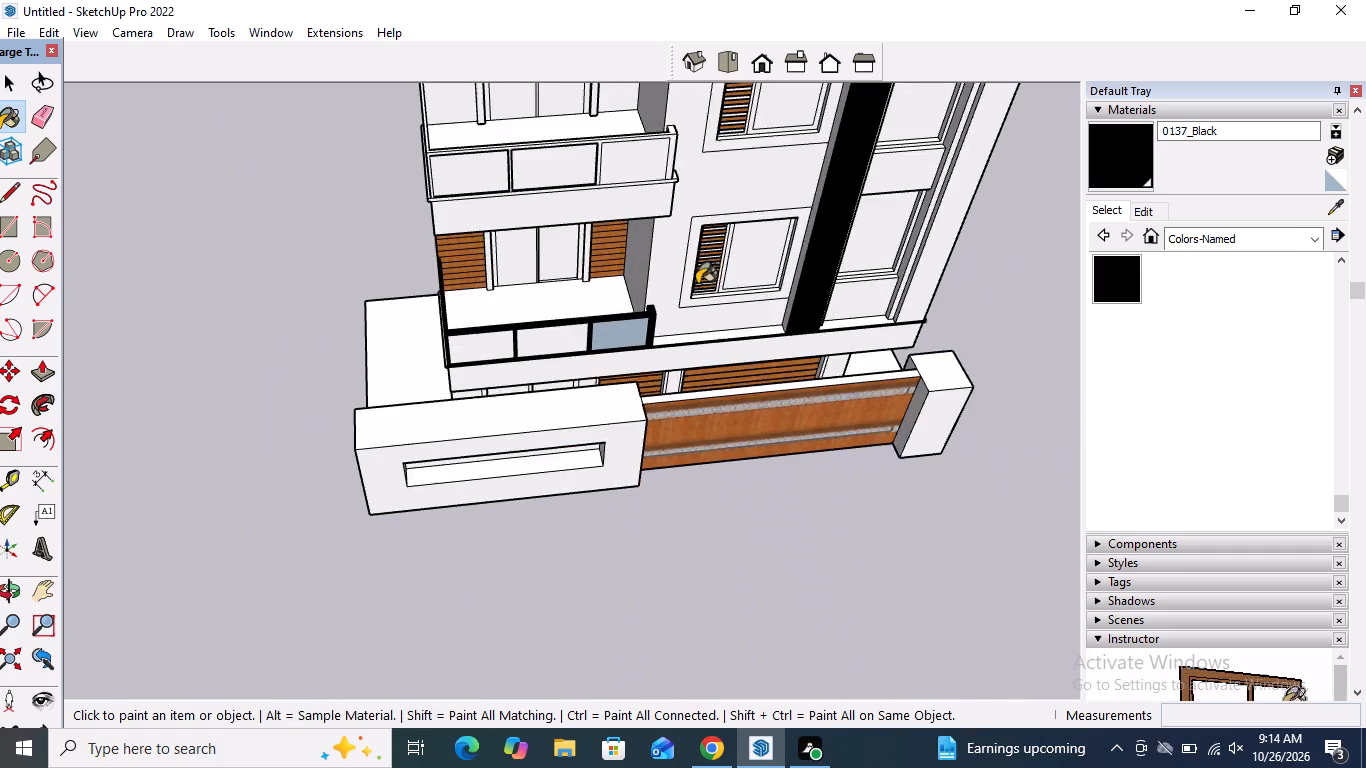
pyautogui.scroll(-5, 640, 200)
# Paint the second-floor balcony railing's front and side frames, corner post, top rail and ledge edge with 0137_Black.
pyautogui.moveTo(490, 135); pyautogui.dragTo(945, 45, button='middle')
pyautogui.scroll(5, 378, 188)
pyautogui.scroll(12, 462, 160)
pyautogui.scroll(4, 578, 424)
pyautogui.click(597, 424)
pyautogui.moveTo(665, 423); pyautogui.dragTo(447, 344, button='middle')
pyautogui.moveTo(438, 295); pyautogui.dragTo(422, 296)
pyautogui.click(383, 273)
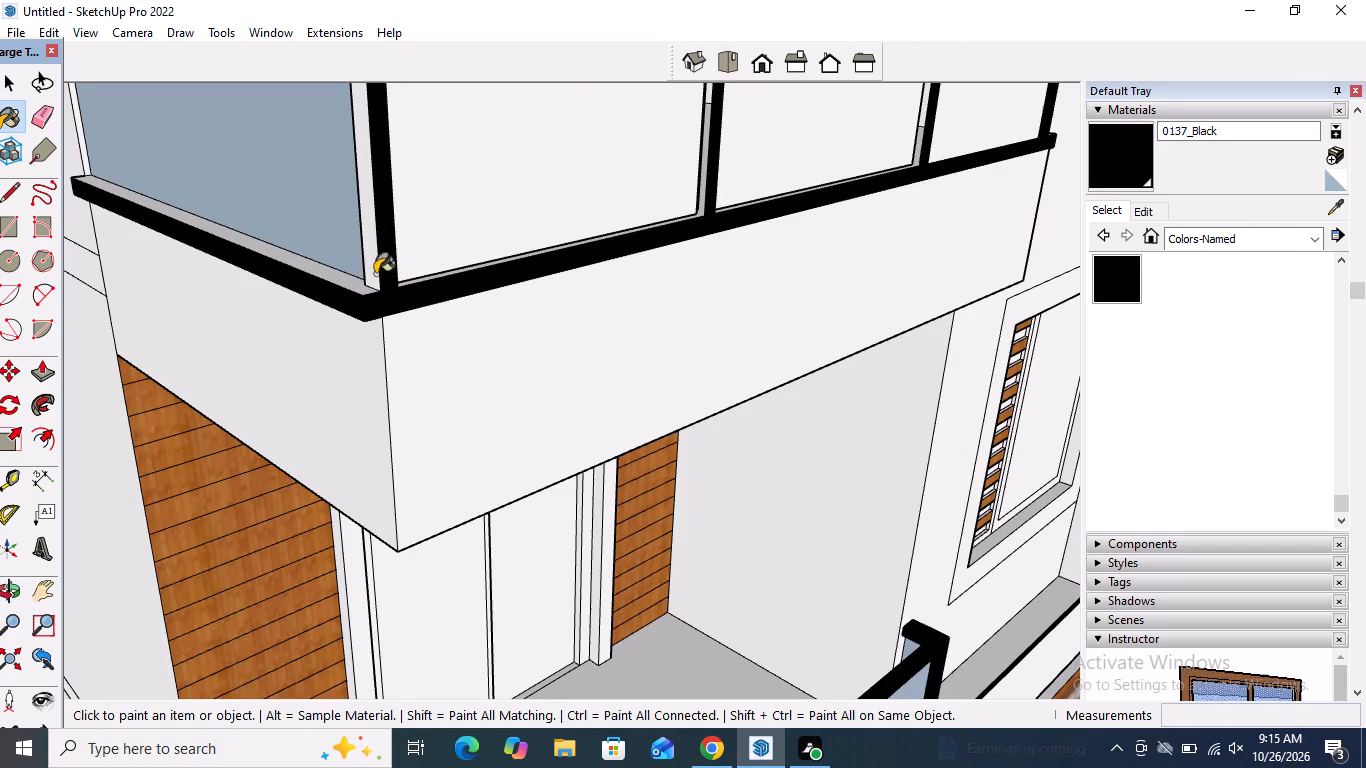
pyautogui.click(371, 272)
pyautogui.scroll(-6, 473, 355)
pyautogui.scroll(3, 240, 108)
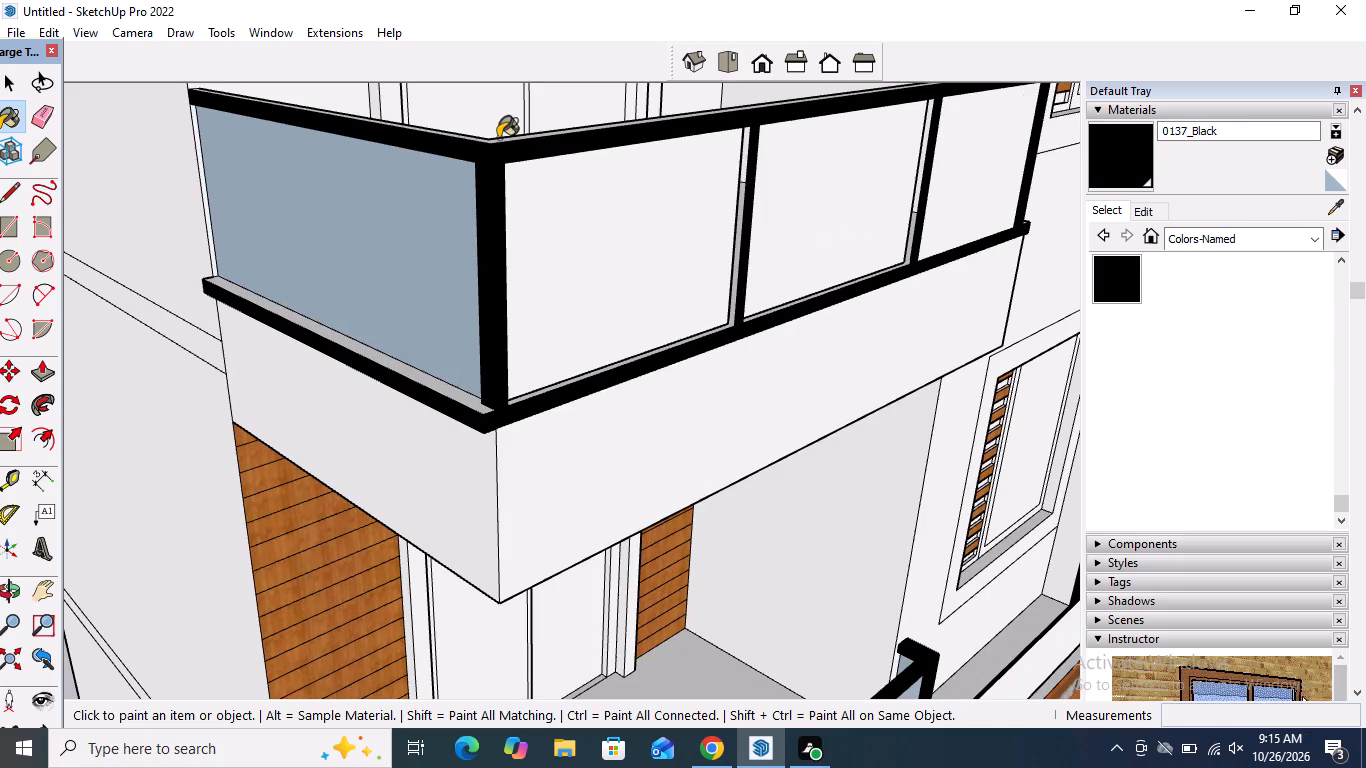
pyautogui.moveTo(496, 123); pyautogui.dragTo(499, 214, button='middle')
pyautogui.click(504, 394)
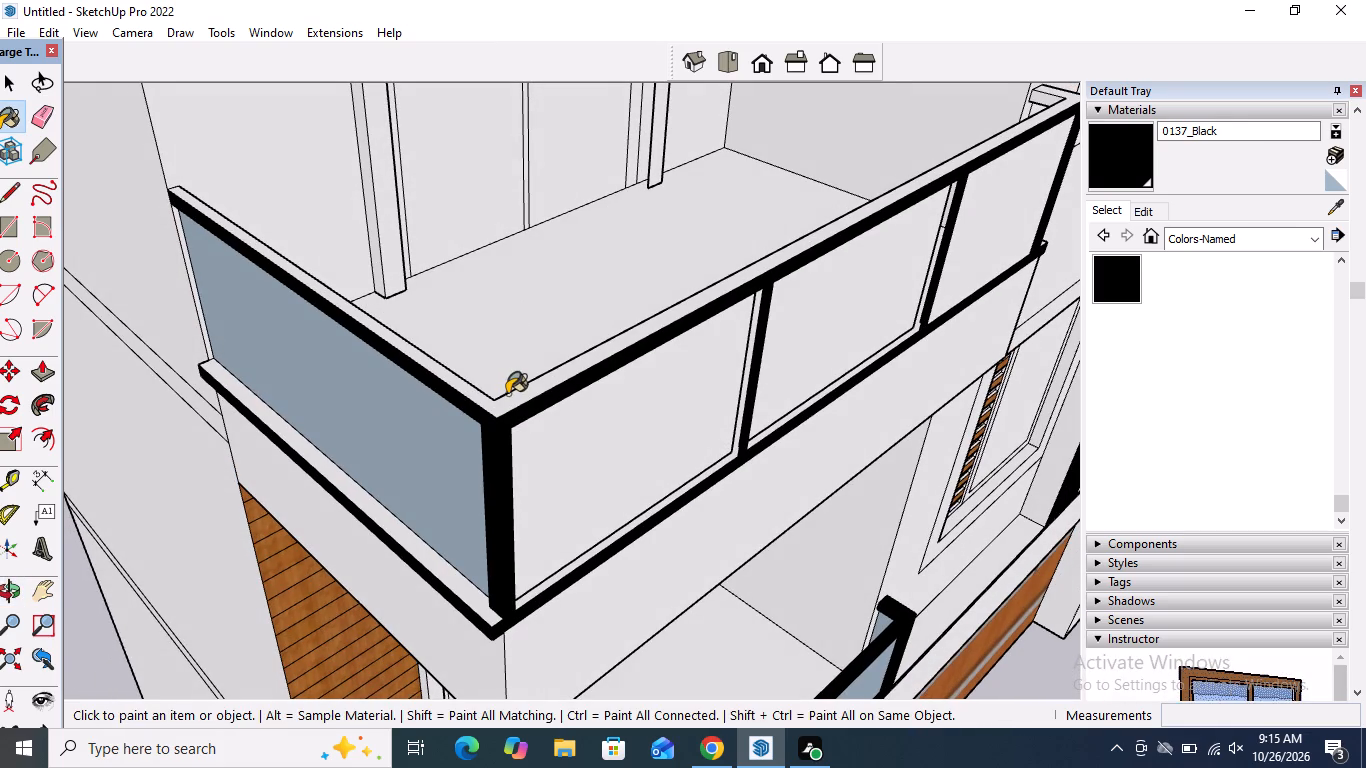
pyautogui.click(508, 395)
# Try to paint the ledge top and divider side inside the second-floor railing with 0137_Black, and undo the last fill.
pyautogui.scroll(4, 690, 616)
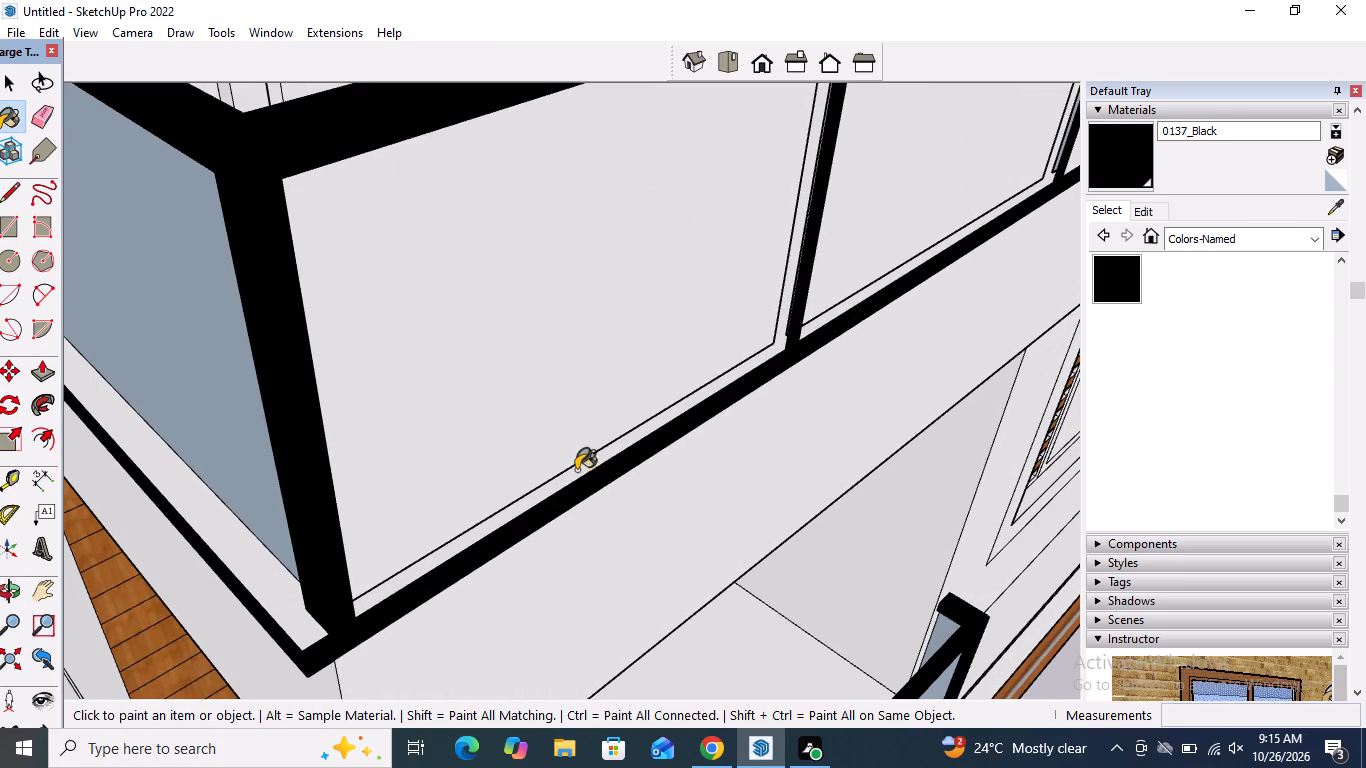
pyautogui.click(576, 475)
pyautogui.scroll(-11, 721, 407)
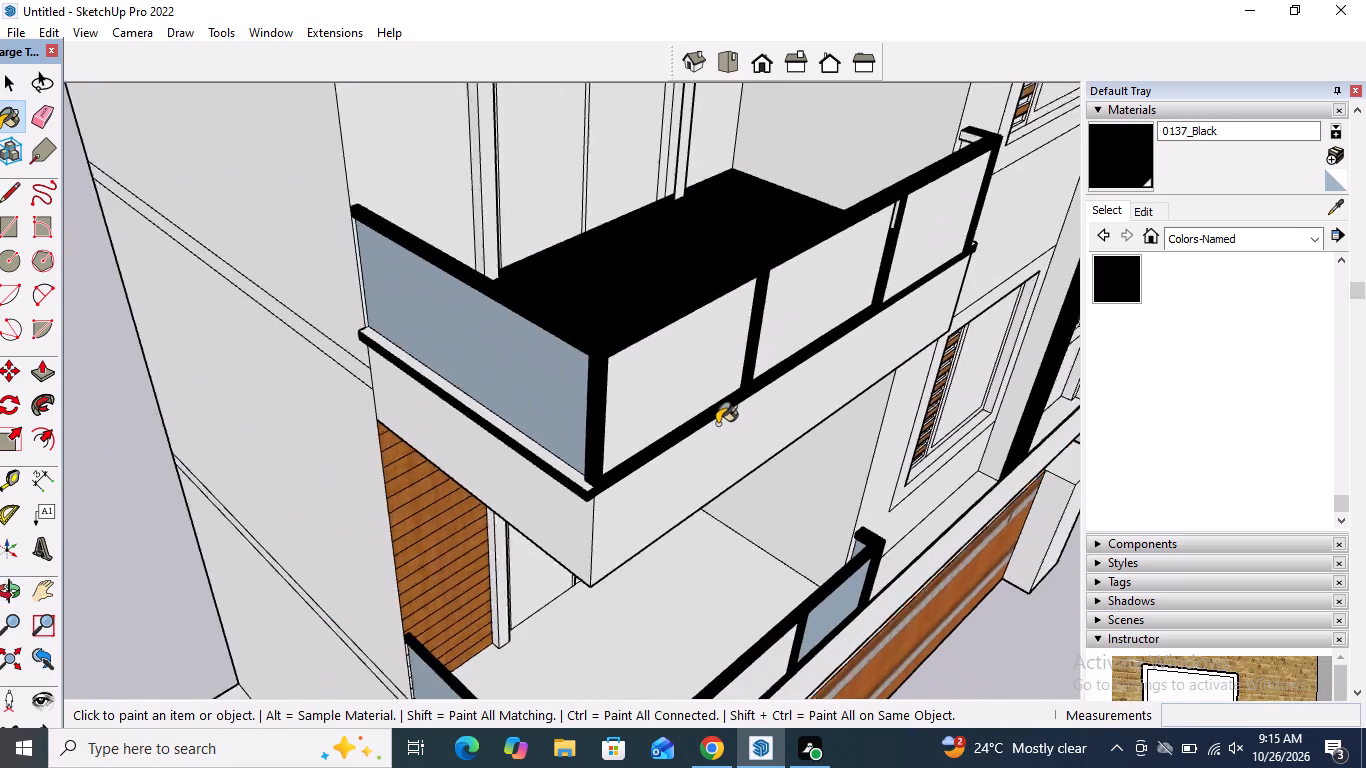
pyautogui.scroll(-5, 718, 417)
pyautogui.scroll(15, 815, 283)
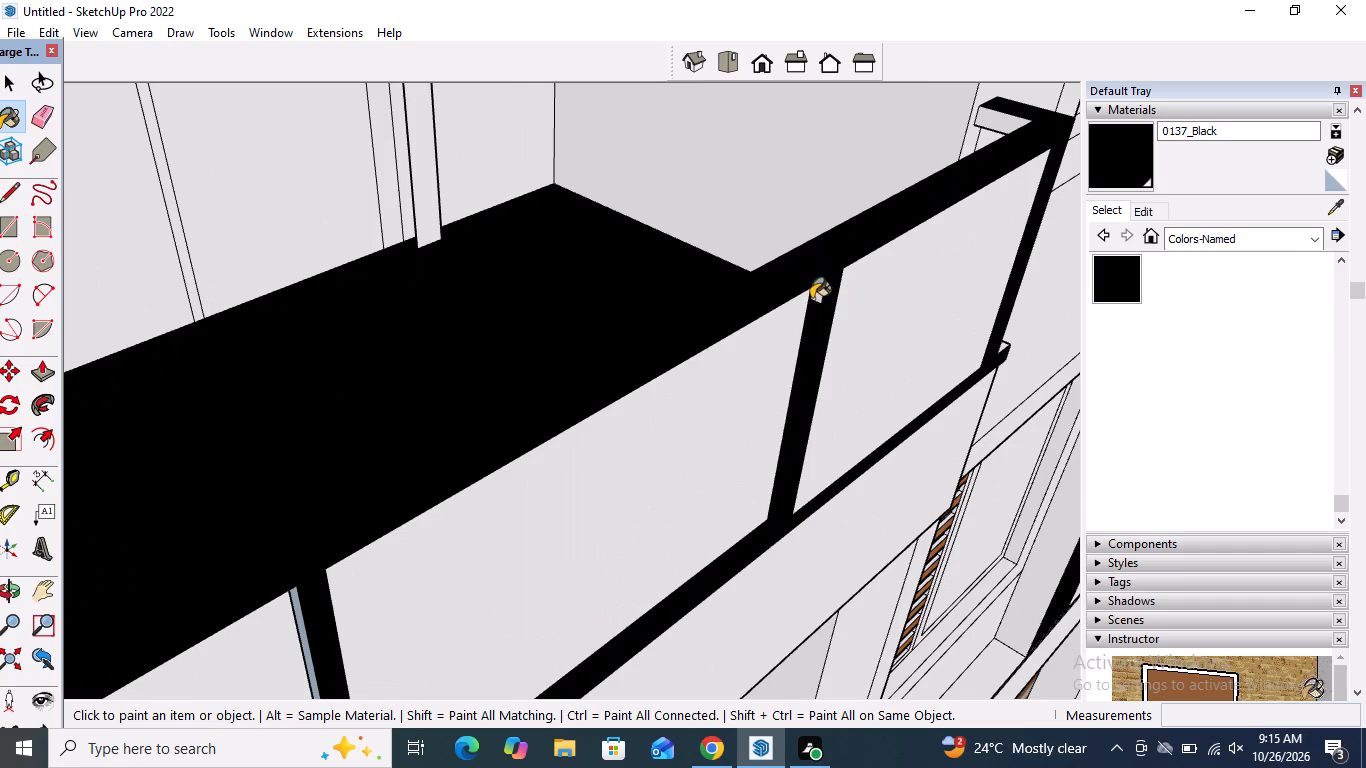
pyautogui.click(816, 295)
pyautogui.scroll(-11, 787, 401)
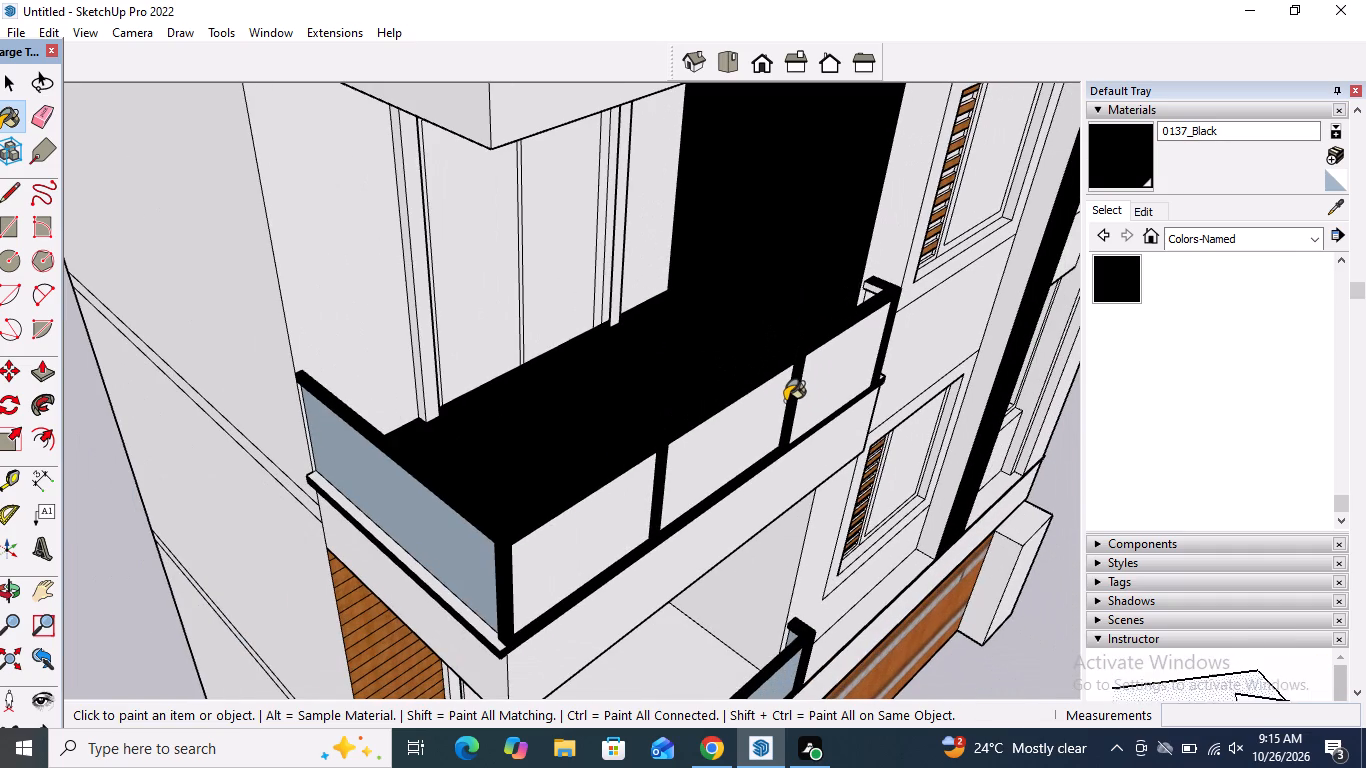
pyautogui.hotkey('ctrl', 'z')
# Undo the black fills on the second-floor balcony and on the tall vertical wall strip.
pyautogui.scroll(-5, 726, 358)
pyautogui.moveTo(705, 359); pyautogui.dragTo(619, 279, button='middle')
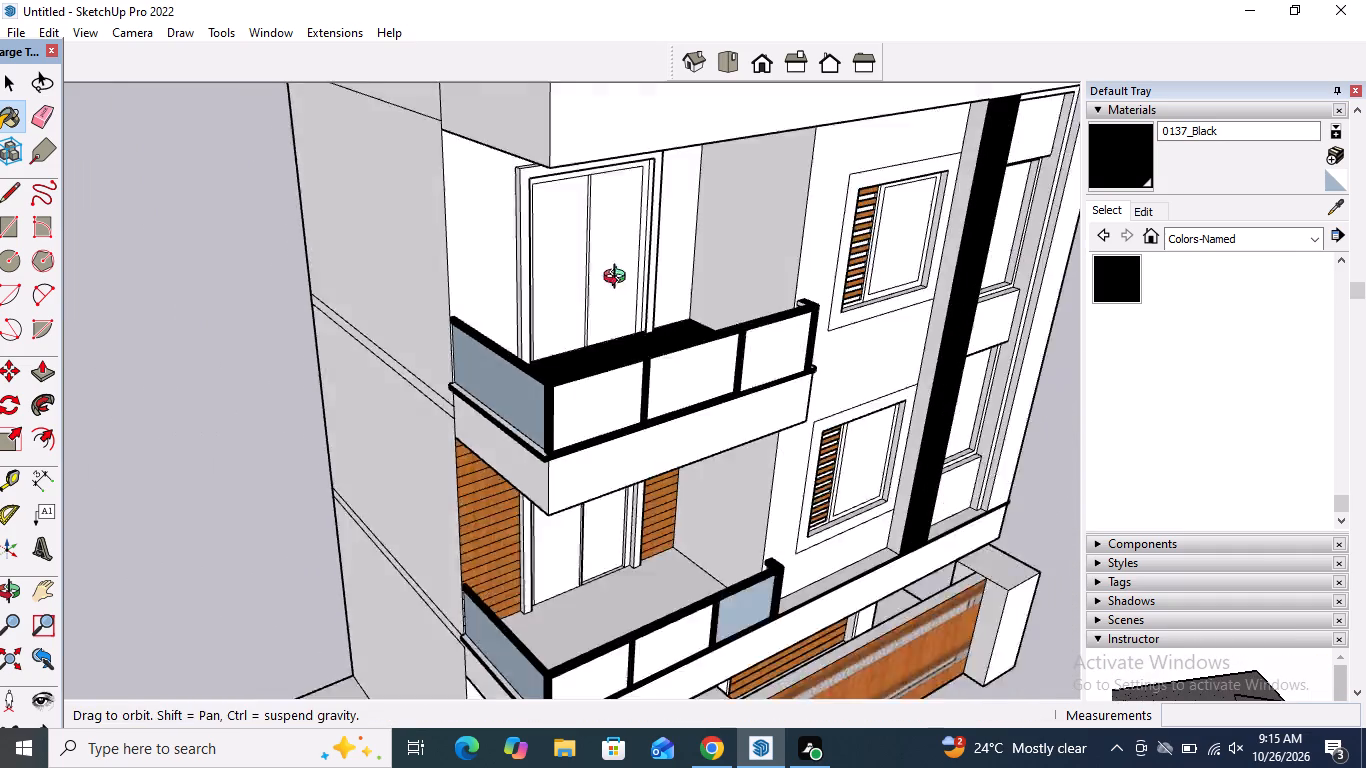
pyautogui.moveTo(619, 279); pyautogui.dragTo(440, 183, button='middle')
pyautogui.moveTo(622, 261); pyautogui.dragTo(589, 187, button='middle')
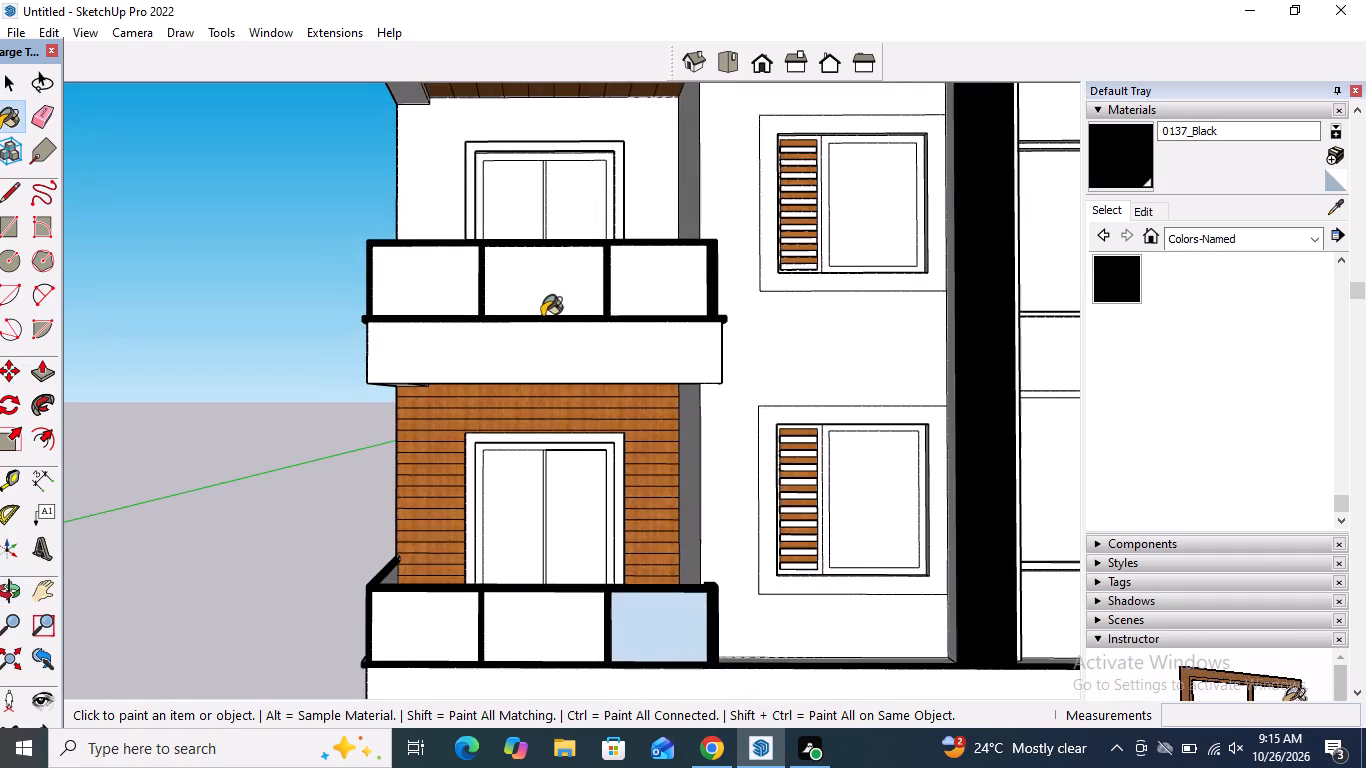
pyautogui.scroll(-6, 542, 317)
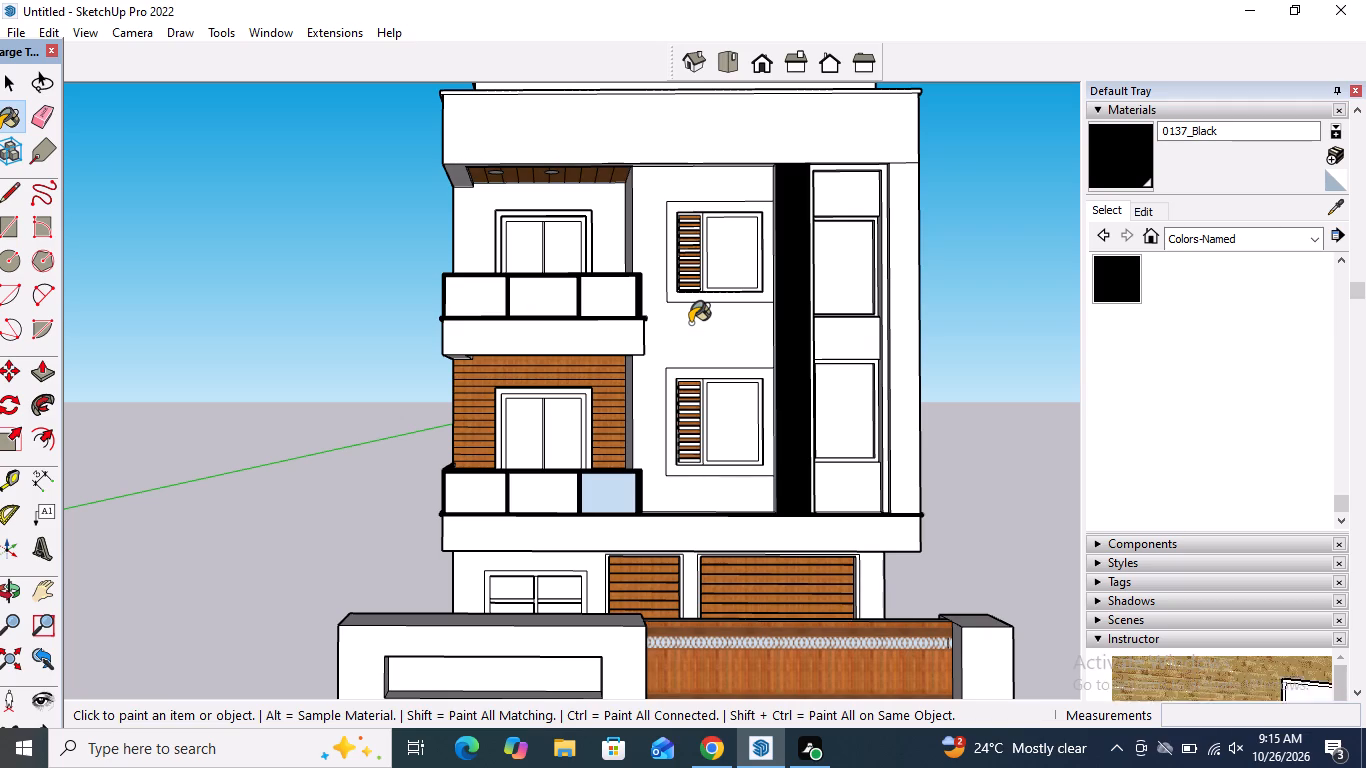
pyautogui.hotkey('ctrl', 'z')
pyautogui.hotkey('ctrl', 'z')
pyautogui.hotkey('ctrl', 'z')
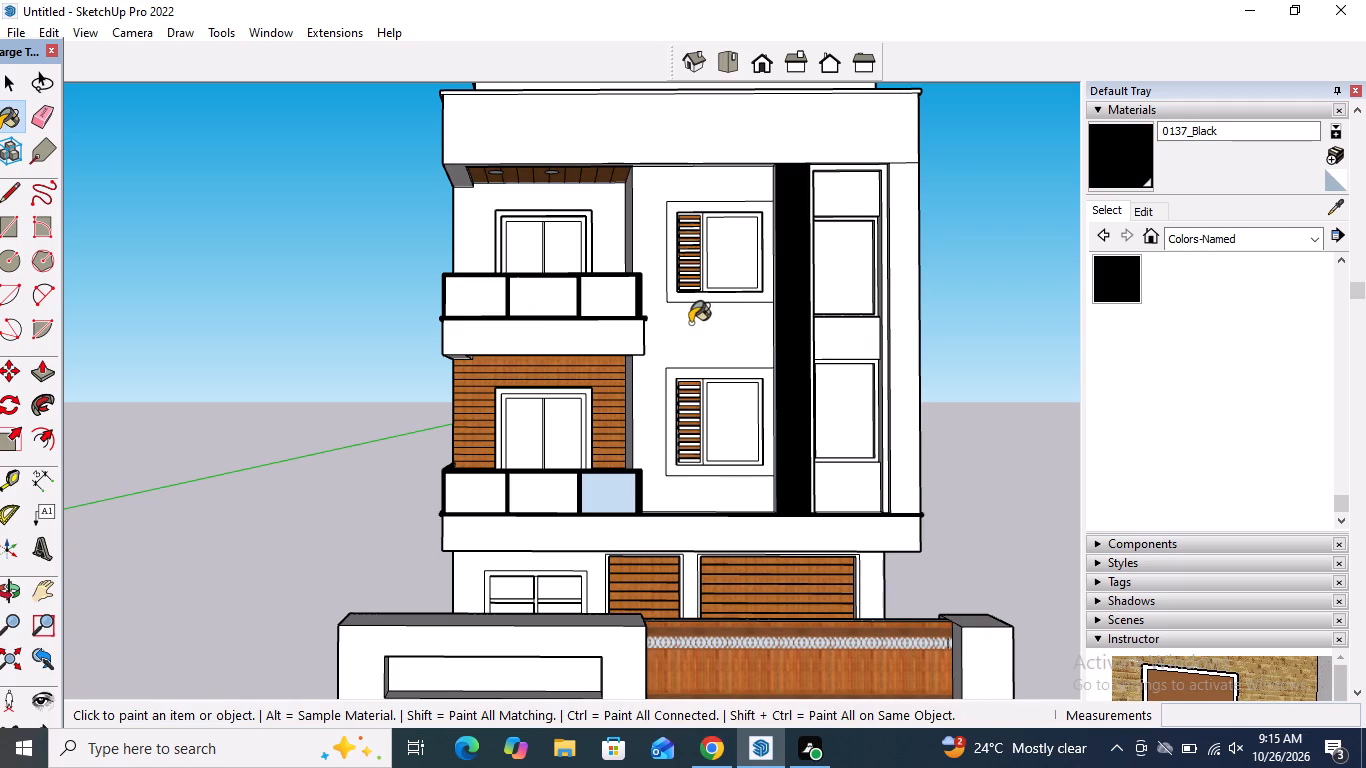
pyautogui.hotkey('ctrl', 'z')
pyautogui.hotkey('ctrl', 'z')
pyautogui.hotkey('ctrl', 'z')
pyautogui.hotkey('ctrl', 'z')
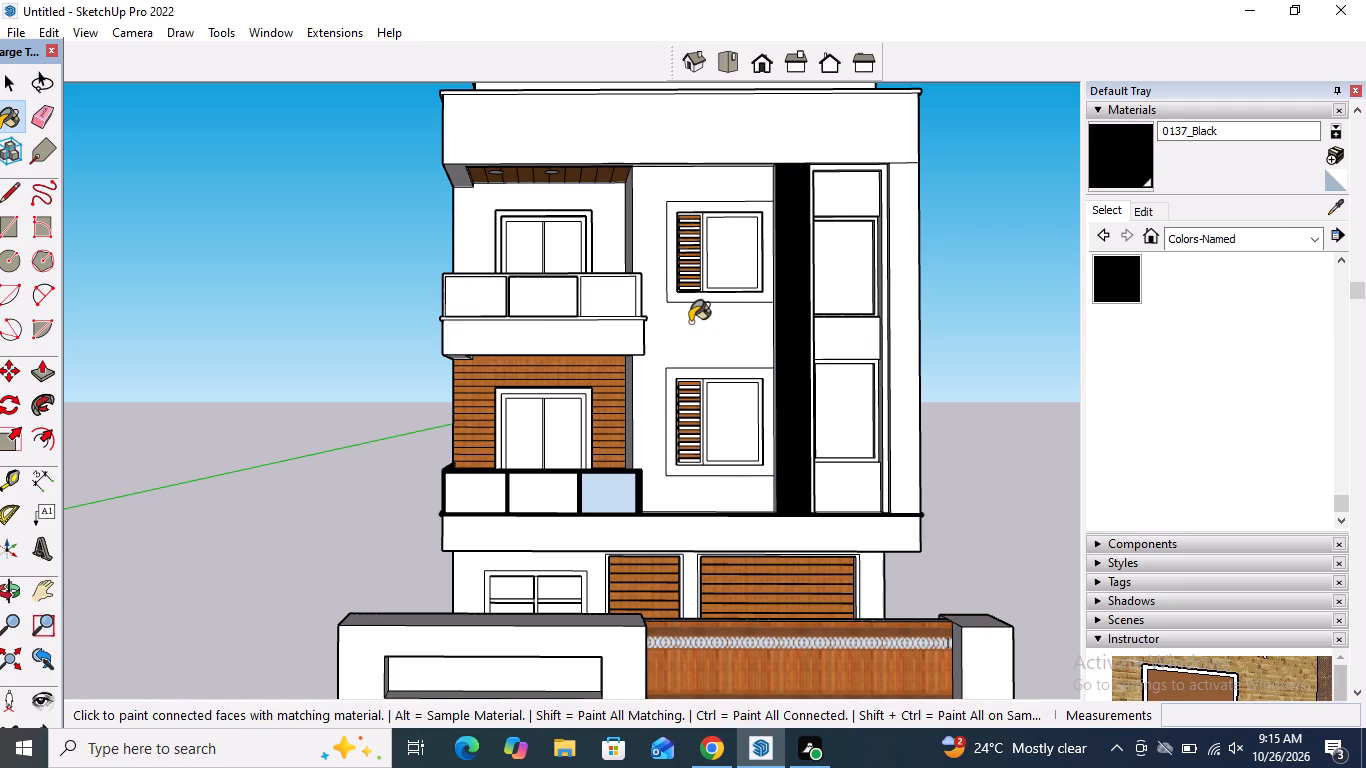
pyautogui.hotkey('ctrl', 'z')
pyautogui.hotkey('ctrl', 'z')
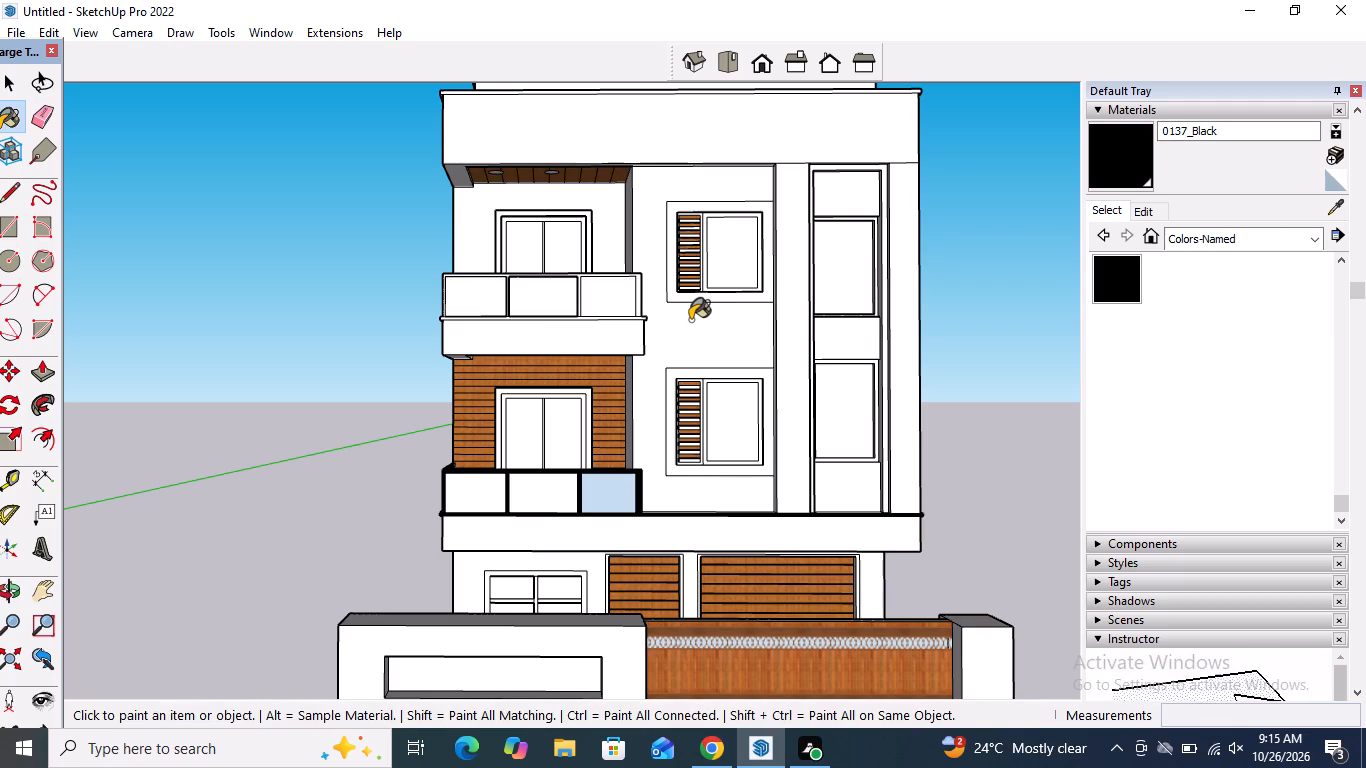
# Paint the second-floor balcony's front railing frame, top rail and front ledge edge with 0137_Black.
pyautogui.moveTo(645, 327); pyautogui.dragTo(577, 500, button='middle')
pyautogui.scroll(10, 609, 298)
pyautogui.click(659, 328)
pyautogui.scroll(-6, 613, 347)
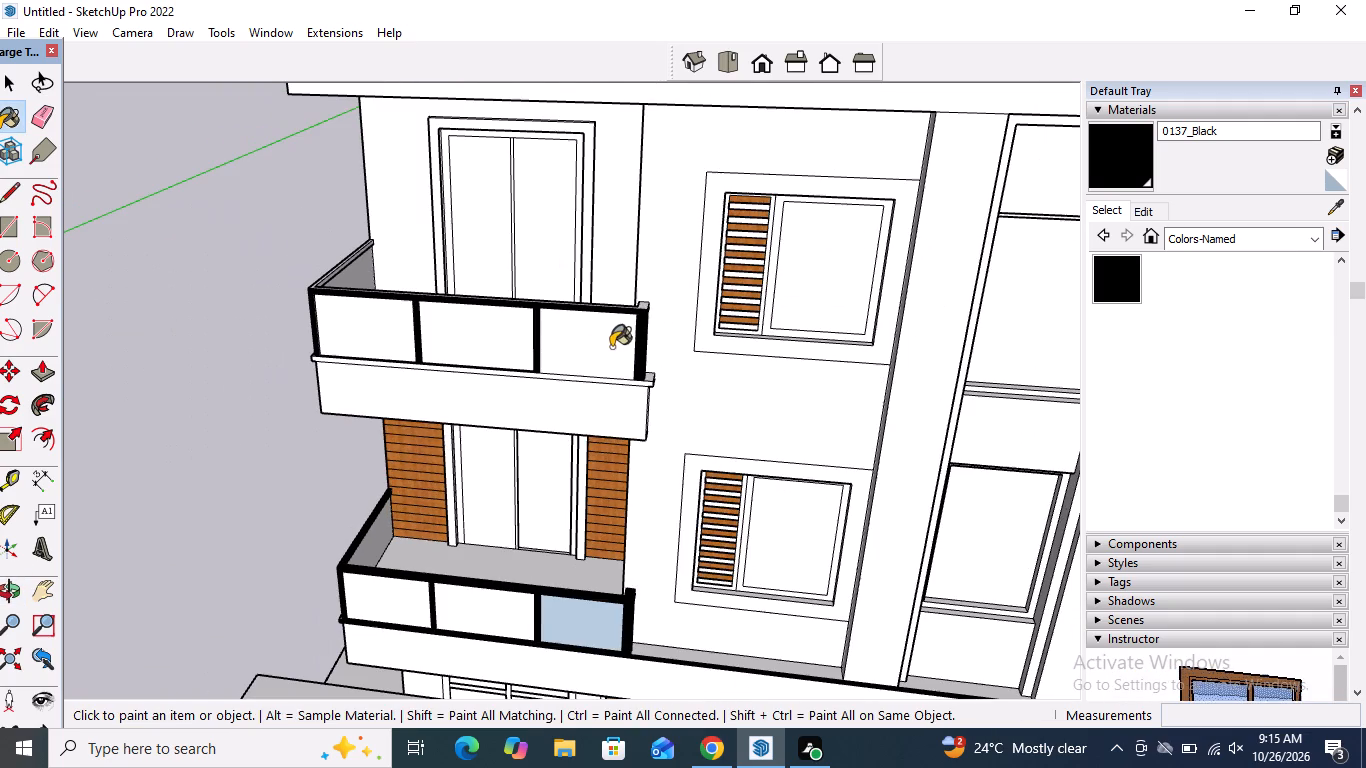
pyautogui.scroll(4, 638, 303)
pyautogui.click(642, 305)
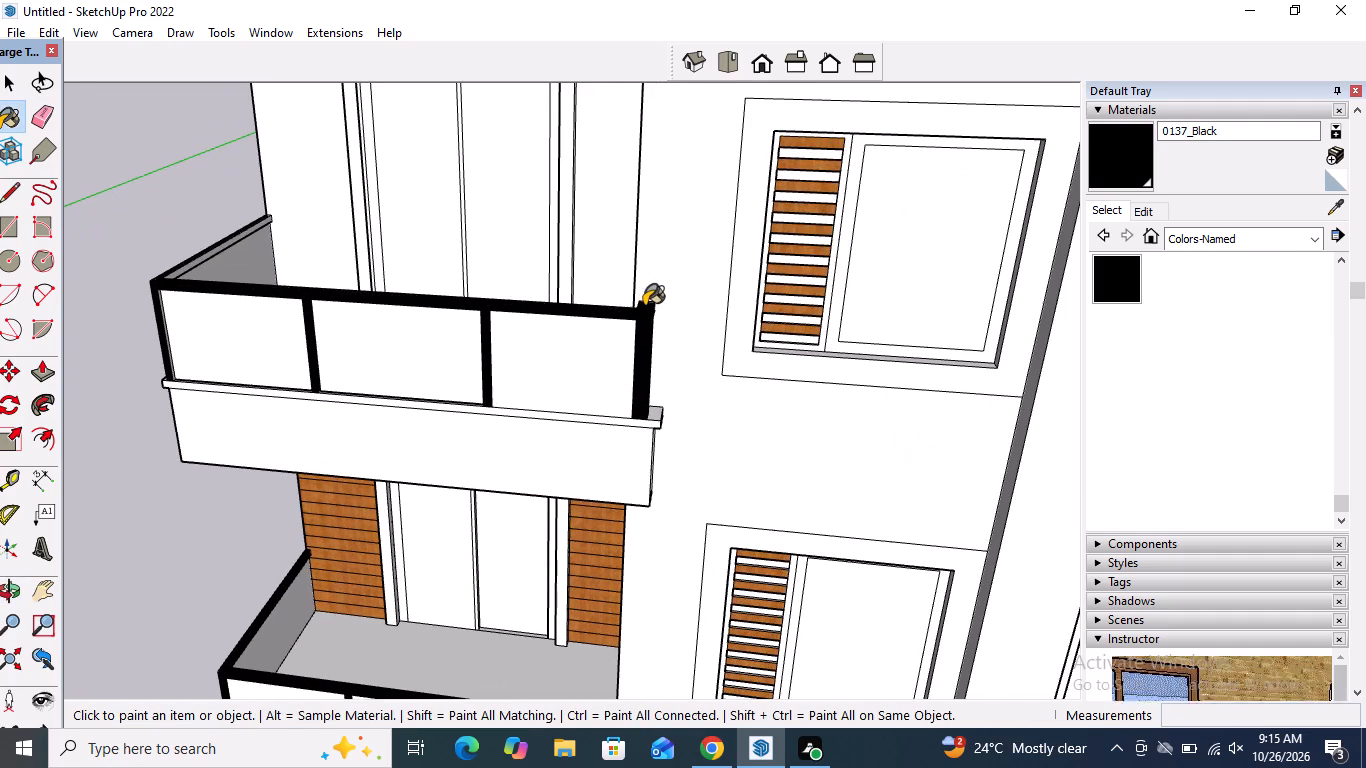
pyautogui.scroll(-10, 644, 306)
pyautogui.moveTo(619, 334); pyautogui.dragTo(629, 233, button='middle')
pyautogui.scroll(5, 602, 318)
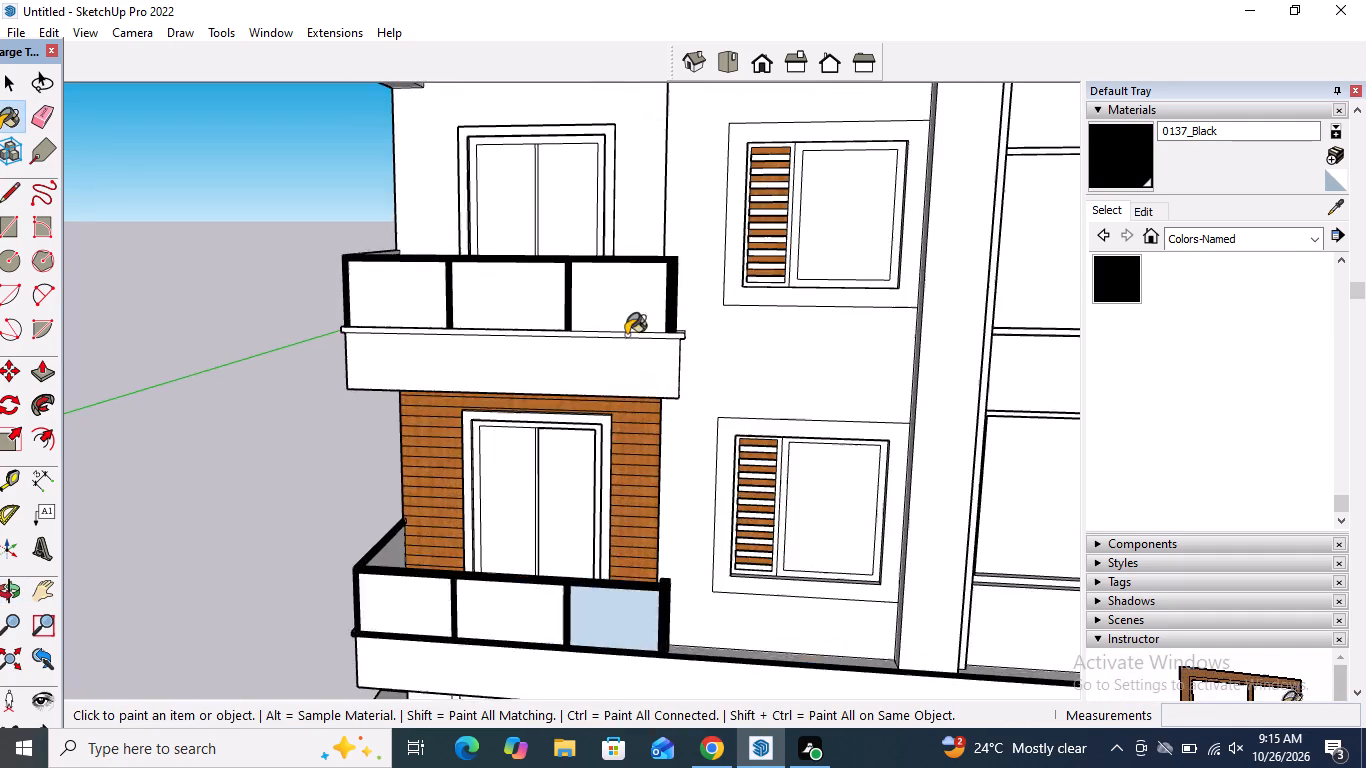
pyautogui.scroll(3, 630, 349)
pyautogui.click(639, 334)
pyautogui.scroll(-11, 625, 308)
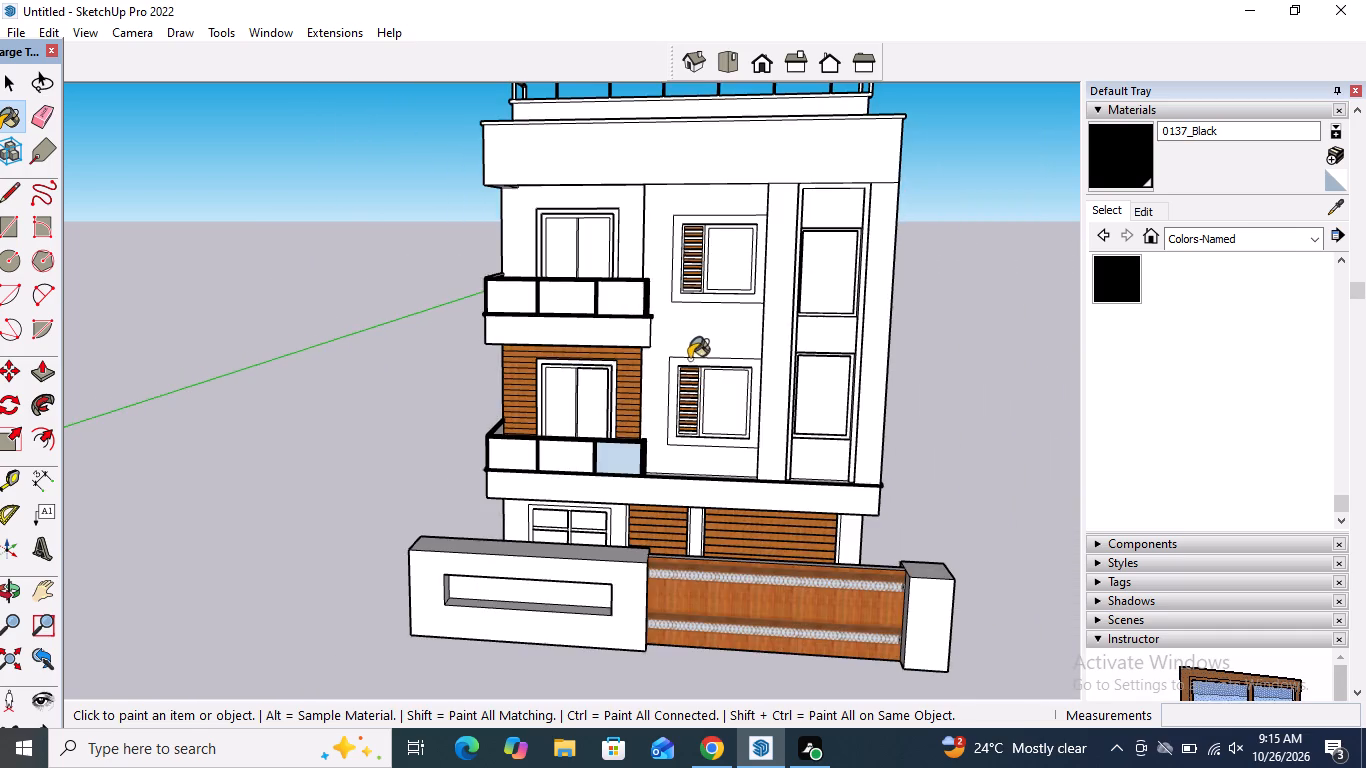
# Paint the outer side of the second-floor railing's short return frame and the ledge end below it with 0137_Black.
pyautogui.moveTo(690, 356); pyautogui.dragTo(315, 358, button='middle')
pyautogui.scroll(14, 540, 284)
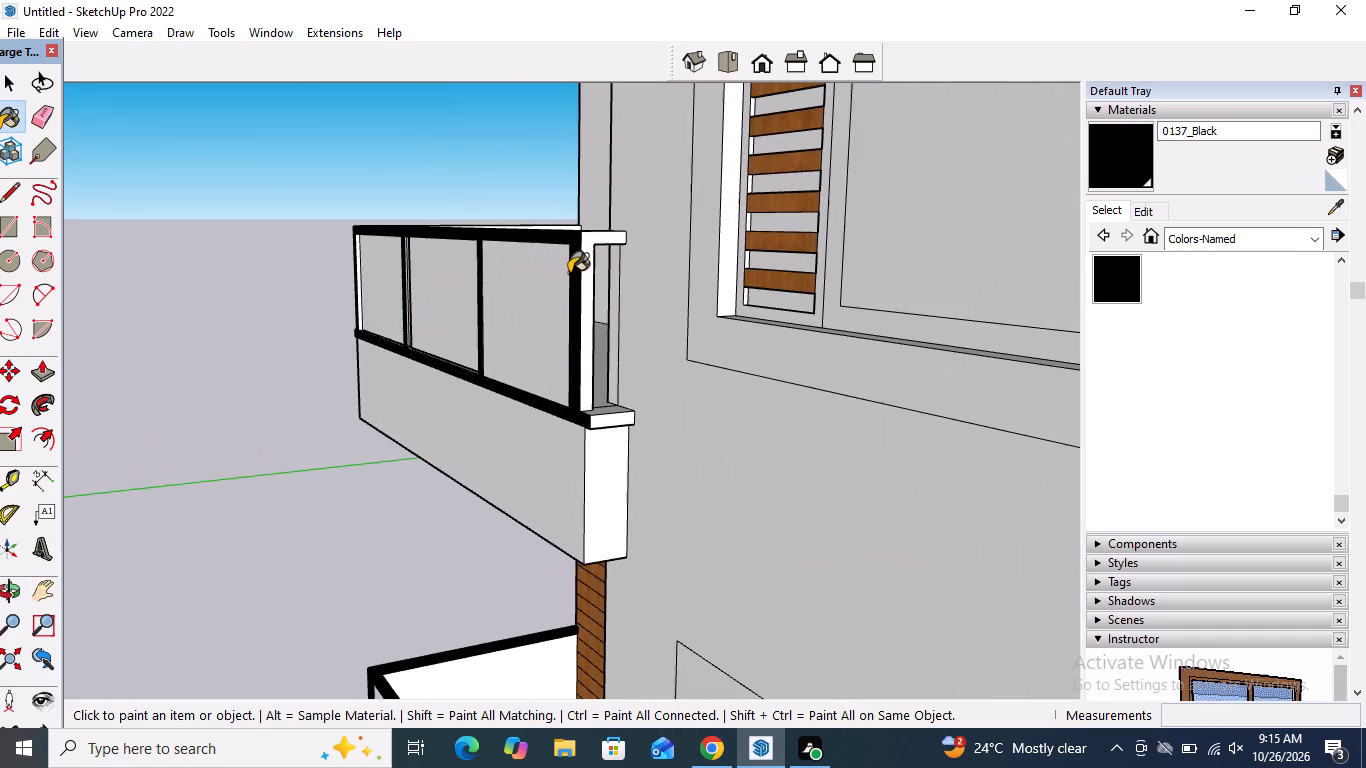
pyautogui.click(585, 249)
pyautogui.click(605, 419)
pyautogui.scroll(-6, 655, 435)
# Paint the second-floor side railing's outer frame, plus the edge and top of the ledge beneath it, with 0137_Black.
pyautogui.moveTo(432, 318); pyautogui.dragTo(1361, 409, button='middle')
pyautogui.scroll(4, 535, 427)
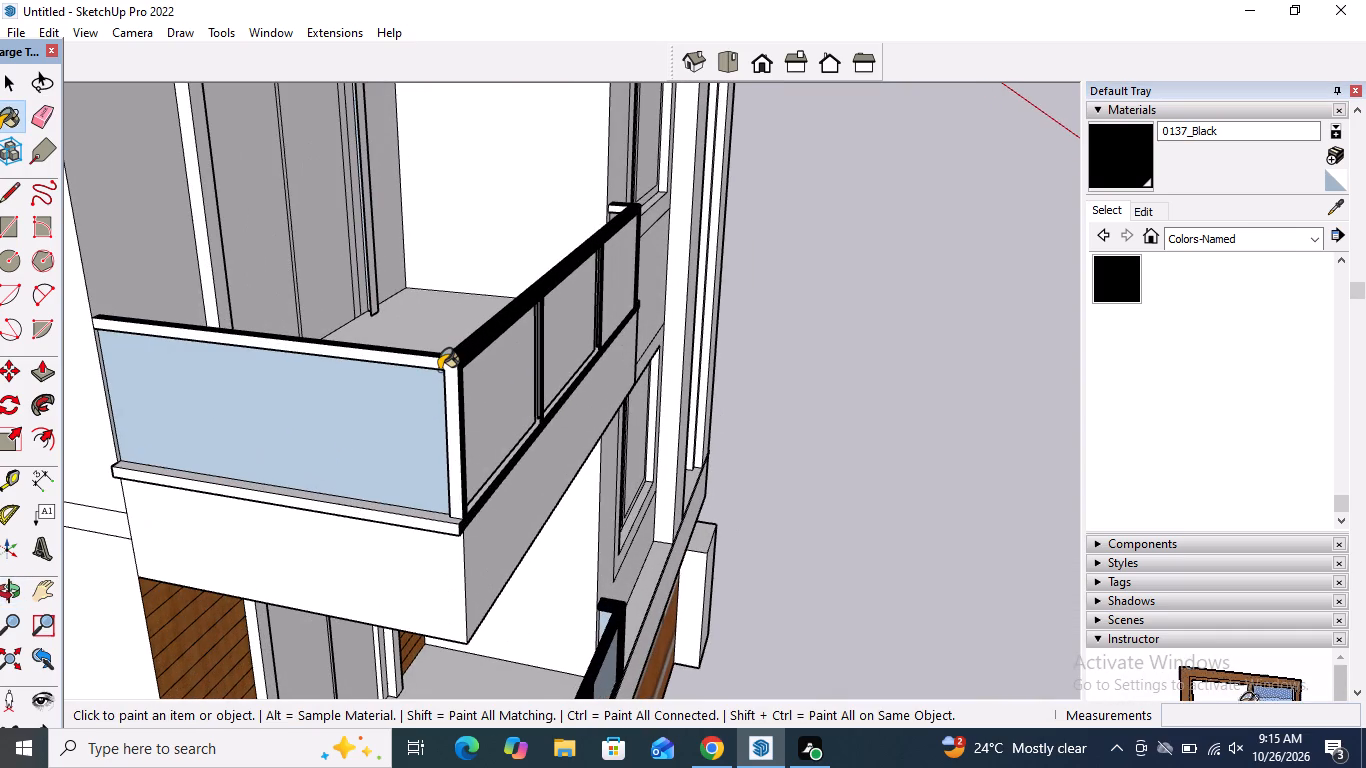
pyautogui.click(438, 368)
pyautogui.click(448, 369)
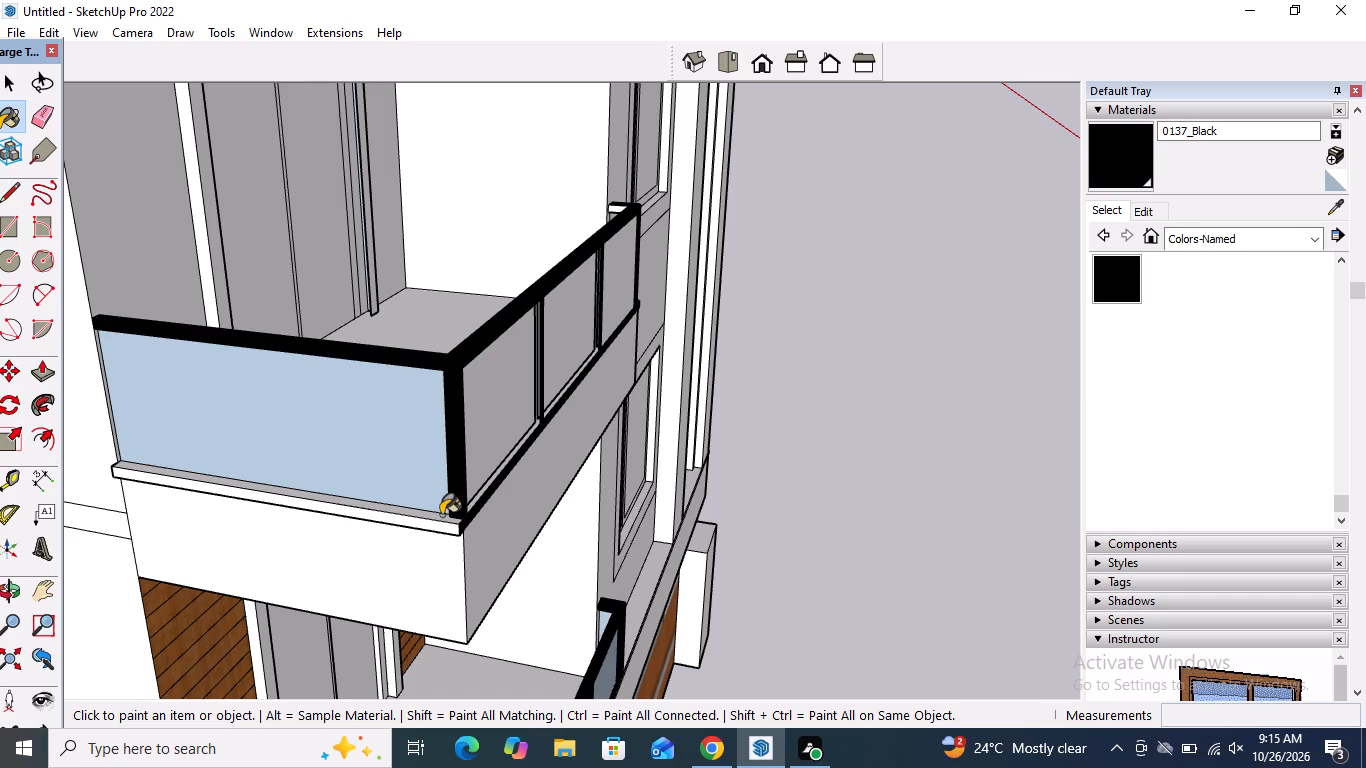
pyautogui.click(439, 526)
pyautogui.moveTo(487, 375); pyautogui.dragTo(494, 408, button='middle')
pyautogui.scroll(2, 473, 537)
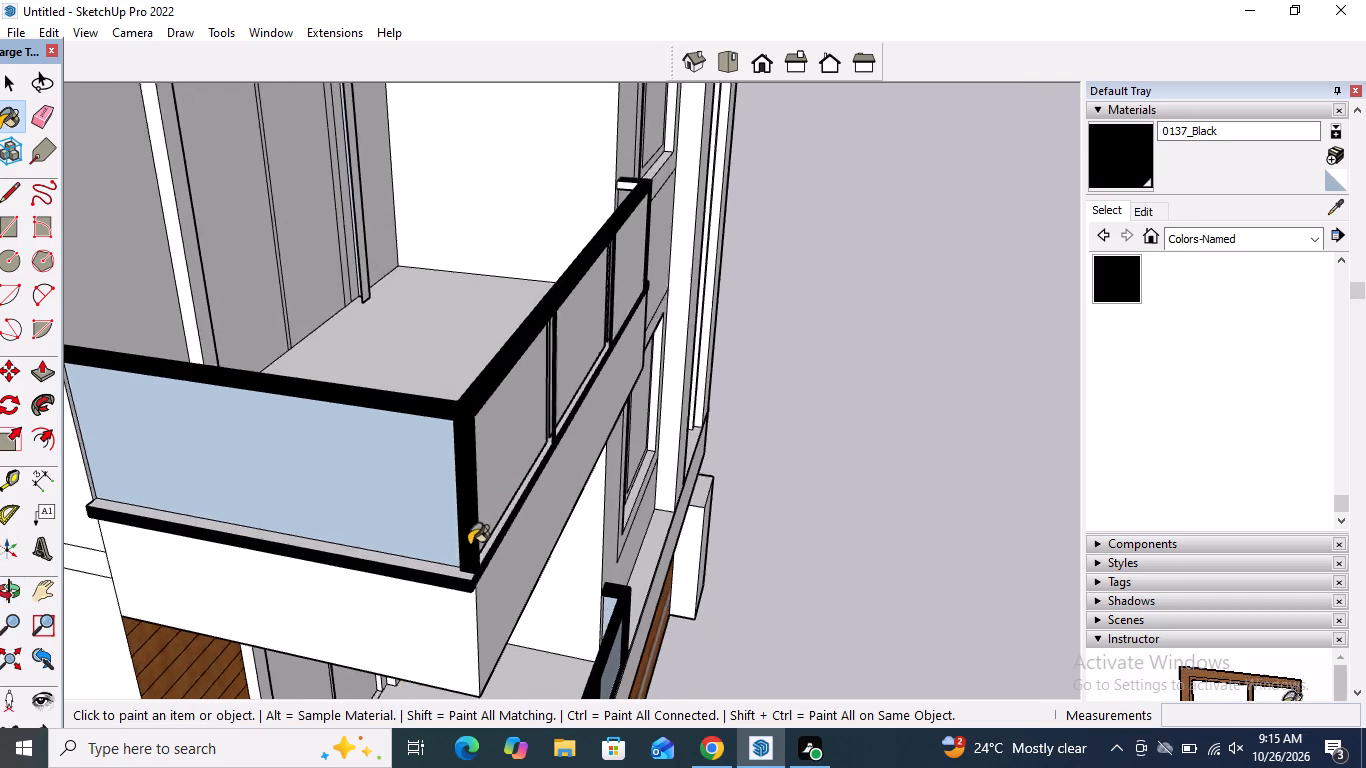
pyautogui.scroll(3, 469, 545)
pyautogui.click(436, 580)
pyautogui.scroll(-5, 477, 594)
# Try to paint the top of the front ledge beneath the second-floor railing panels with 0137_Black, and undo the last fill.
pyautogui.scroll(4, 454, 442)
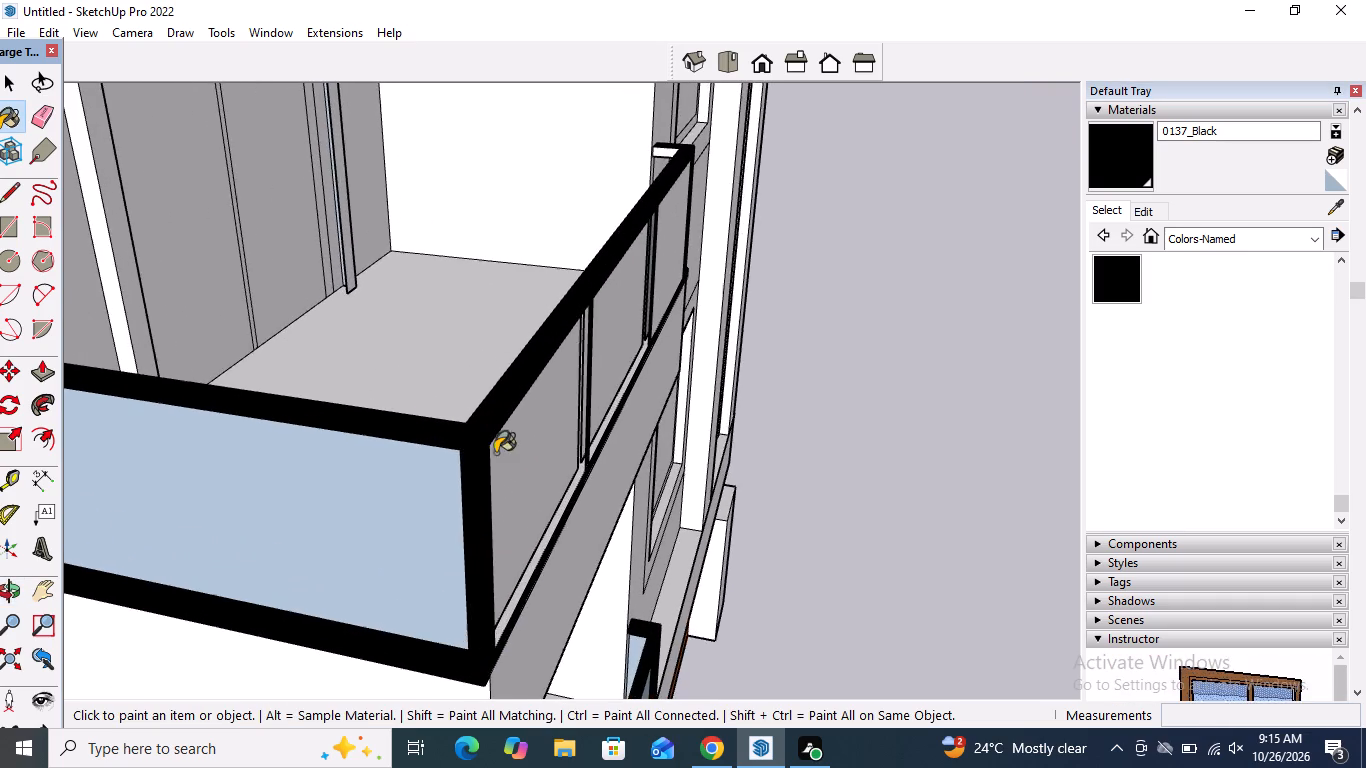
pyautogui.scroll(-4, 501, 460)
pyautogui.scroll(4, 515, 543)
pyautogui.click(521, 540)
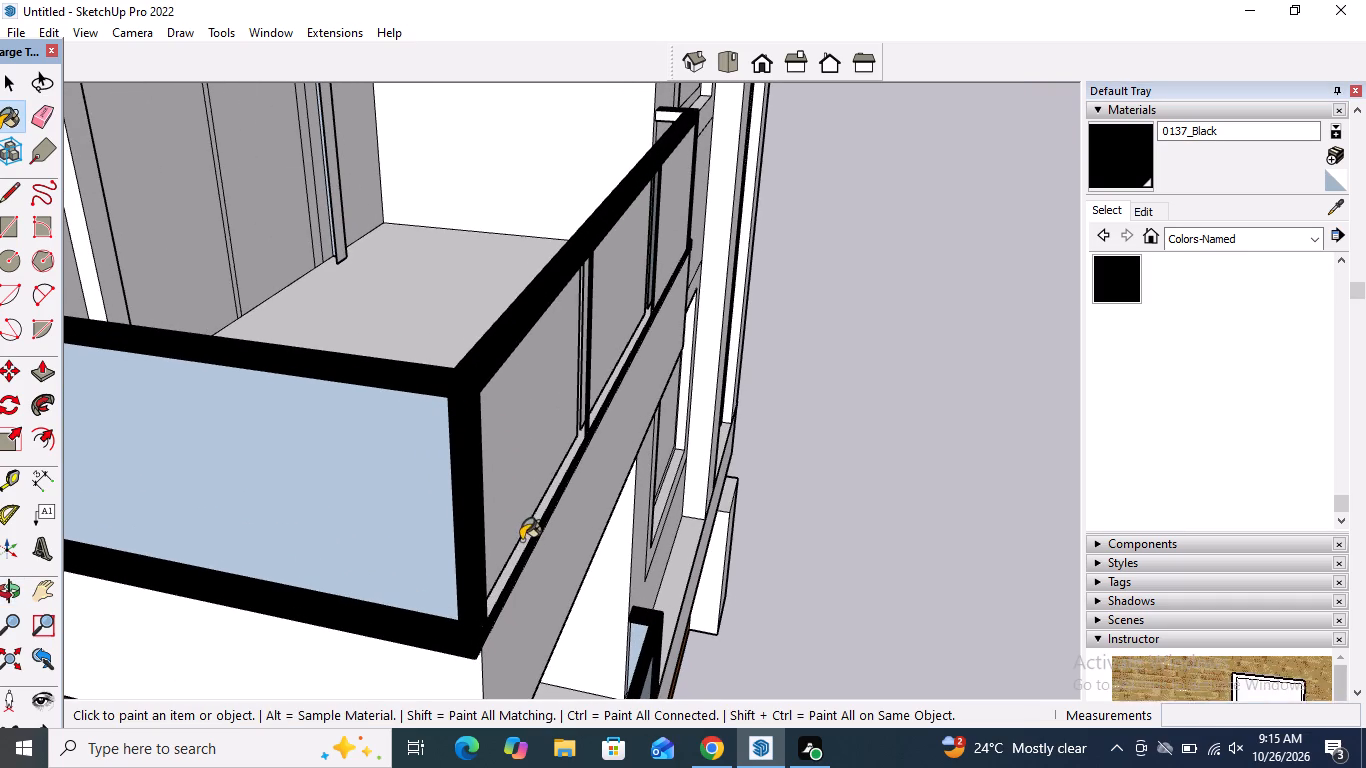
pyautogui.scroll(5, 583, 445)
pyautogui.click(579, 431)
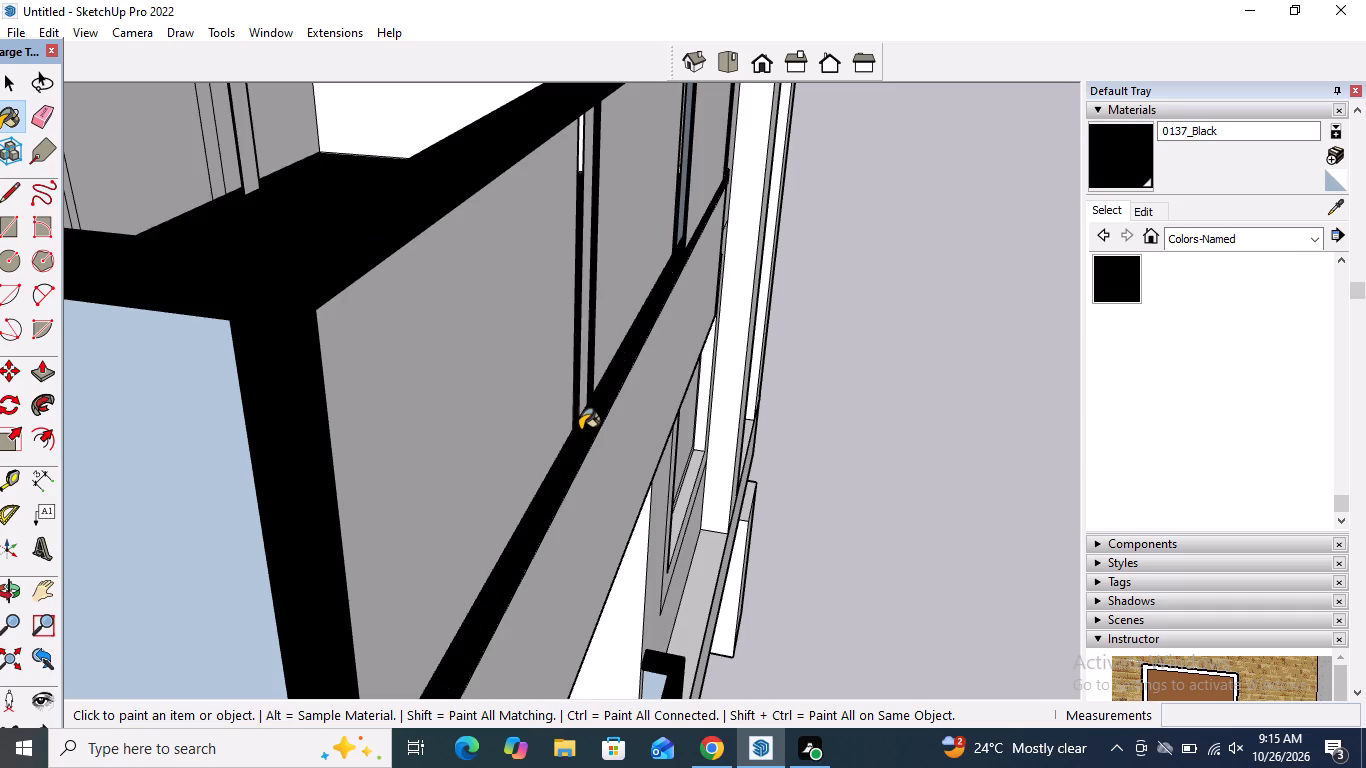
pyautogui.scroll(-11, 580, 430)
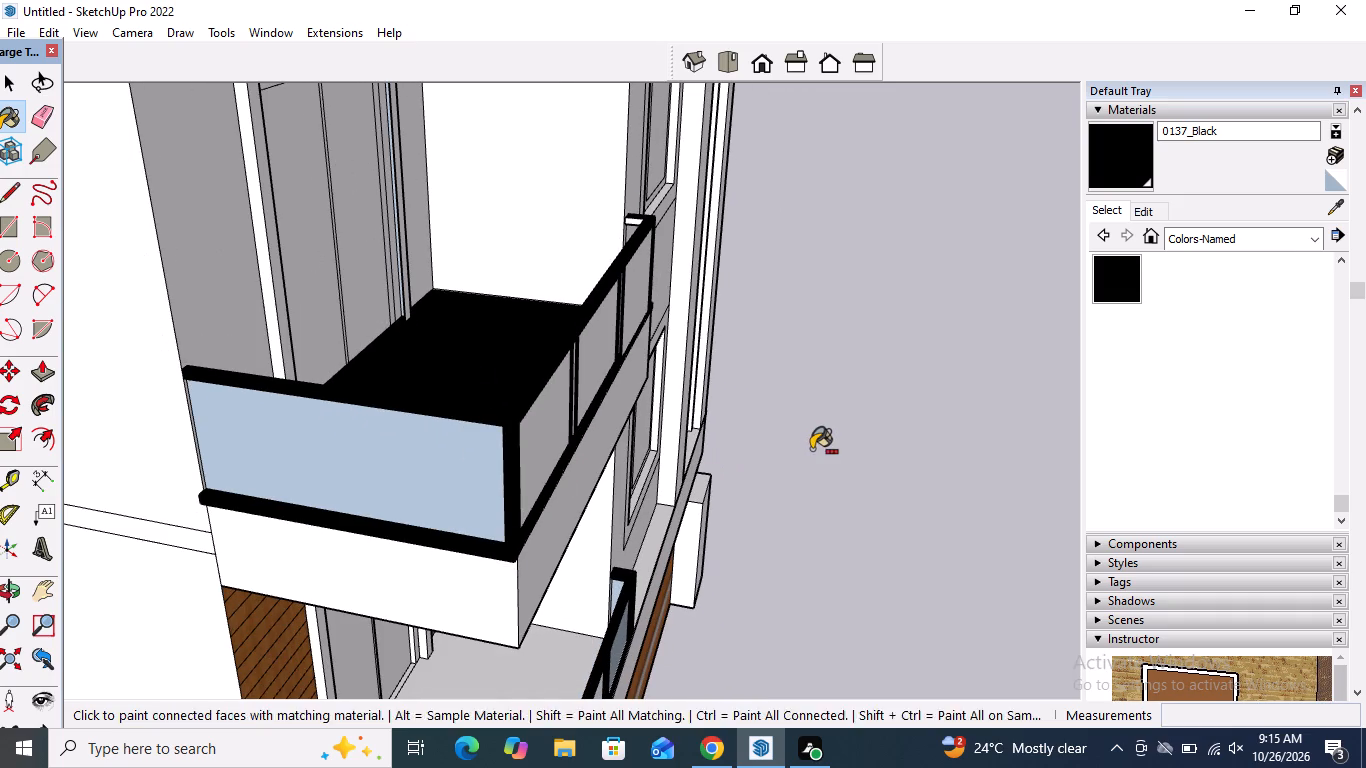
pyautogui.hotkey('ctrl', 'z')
# Paint the frames of the upper and lower tall windows in the recessed bay with 0137_Black.
pyautogui.moveTo(588, 446); pyautogui.dragTo(24, 343, button='middle')
pyautogui.scroll(-13, 81, 310)
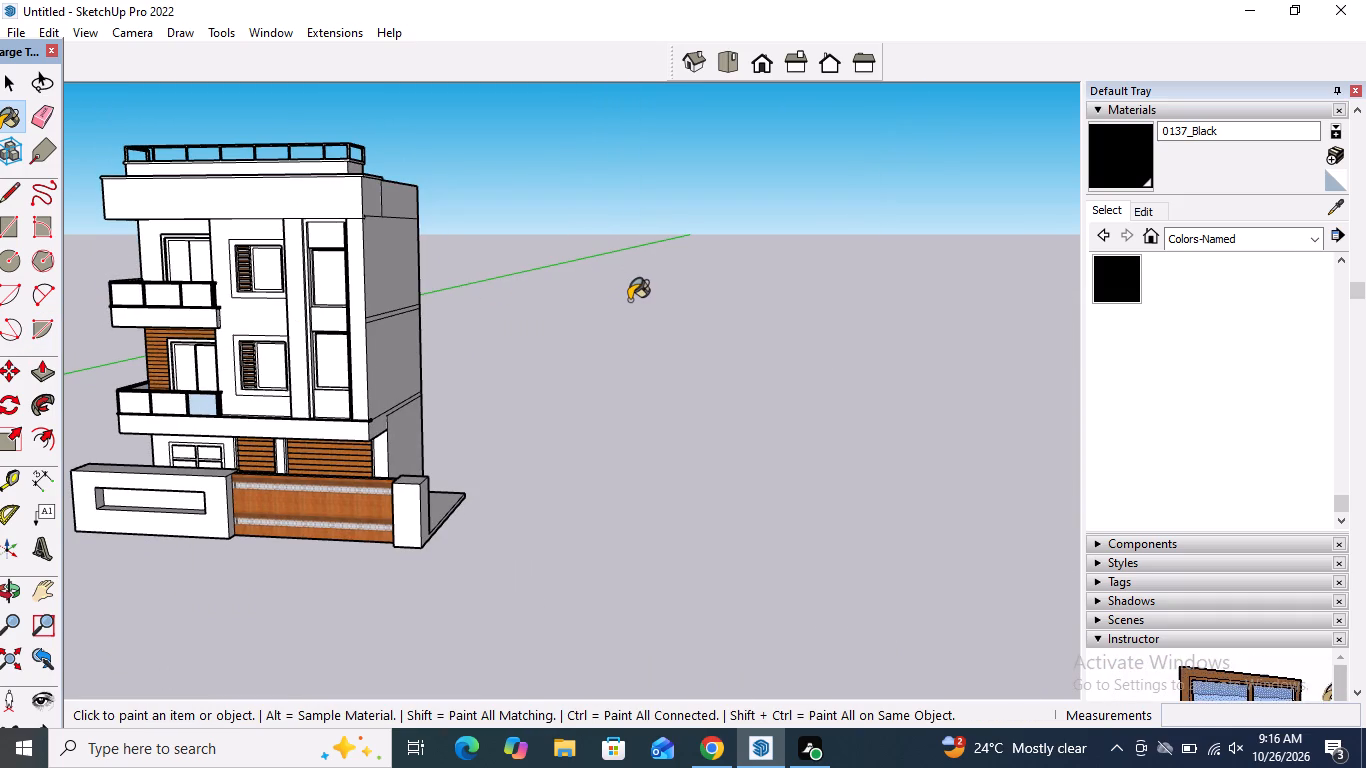
pyautogui.scroll(8, 295, 291)
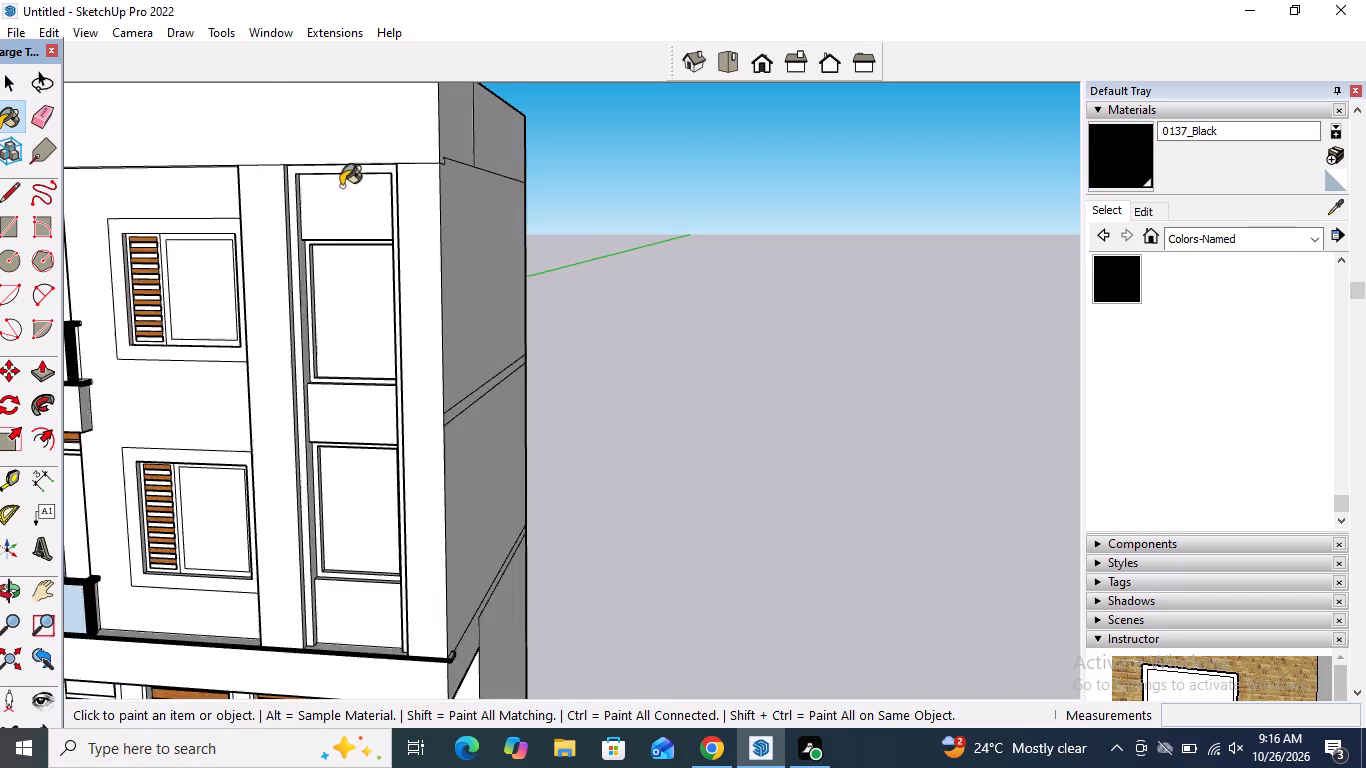
pyautogui.scroll(10, 341, 186)
pyautogui.moveTo(325, 243); pyautogui.dragTo(373, 171, button='middle')
pyautogui.scroll(3, 385, 256)
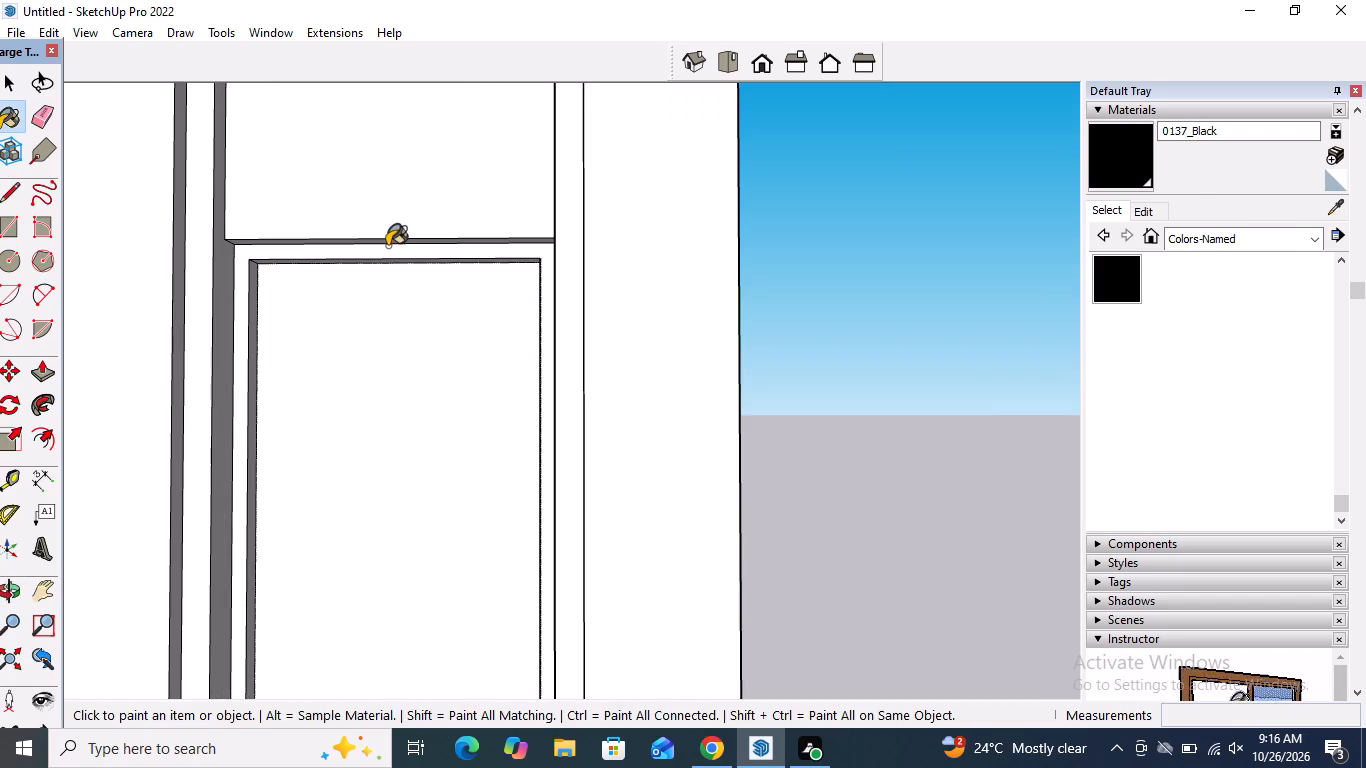
pyautogui.click(387, 246)
pyautogui.scroll(-11, 562, 84)
pyautogui.scroll(6, 550, 400)
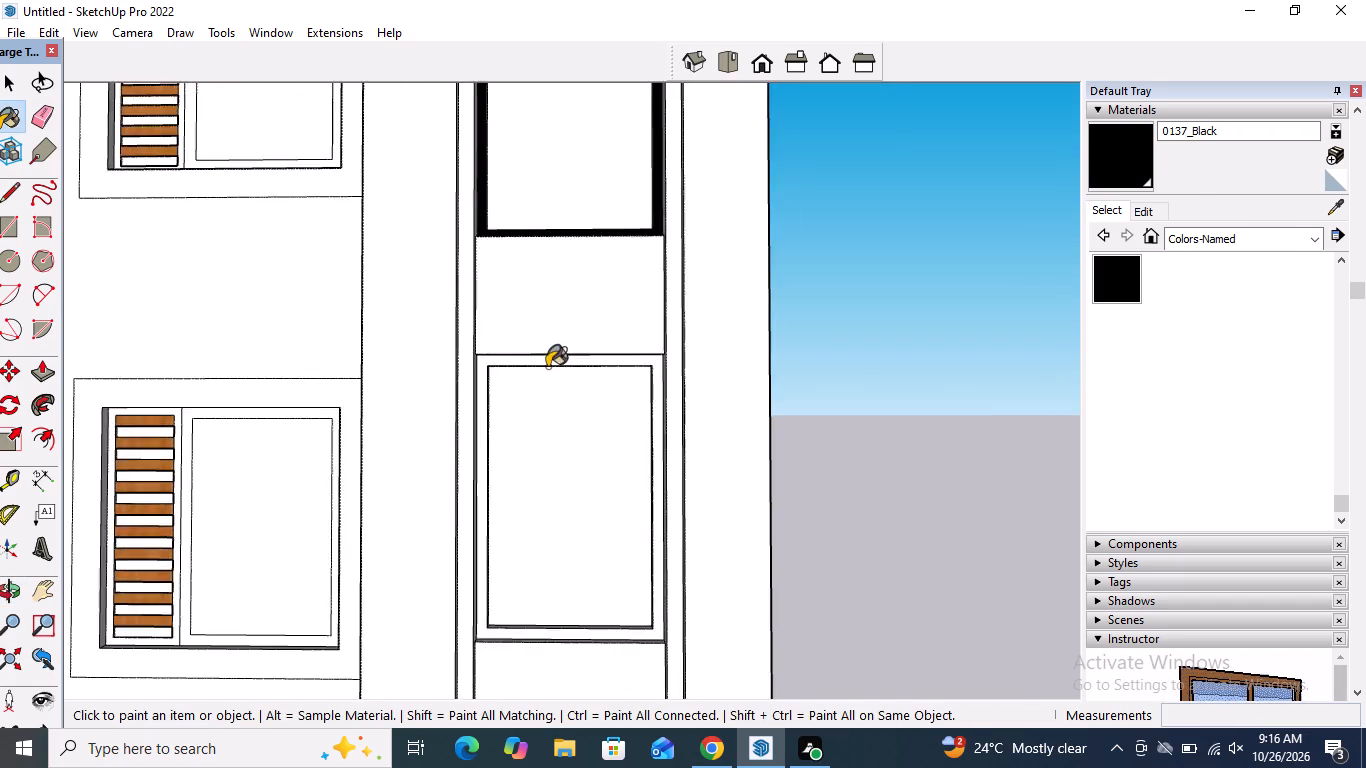
pyautogui.scroll(3, 547, 367)
pyautogui.click(545, 363)
pyautogui.scroll(-6, 595, 224)
pyautogui.scroll(-5, 645, 317)
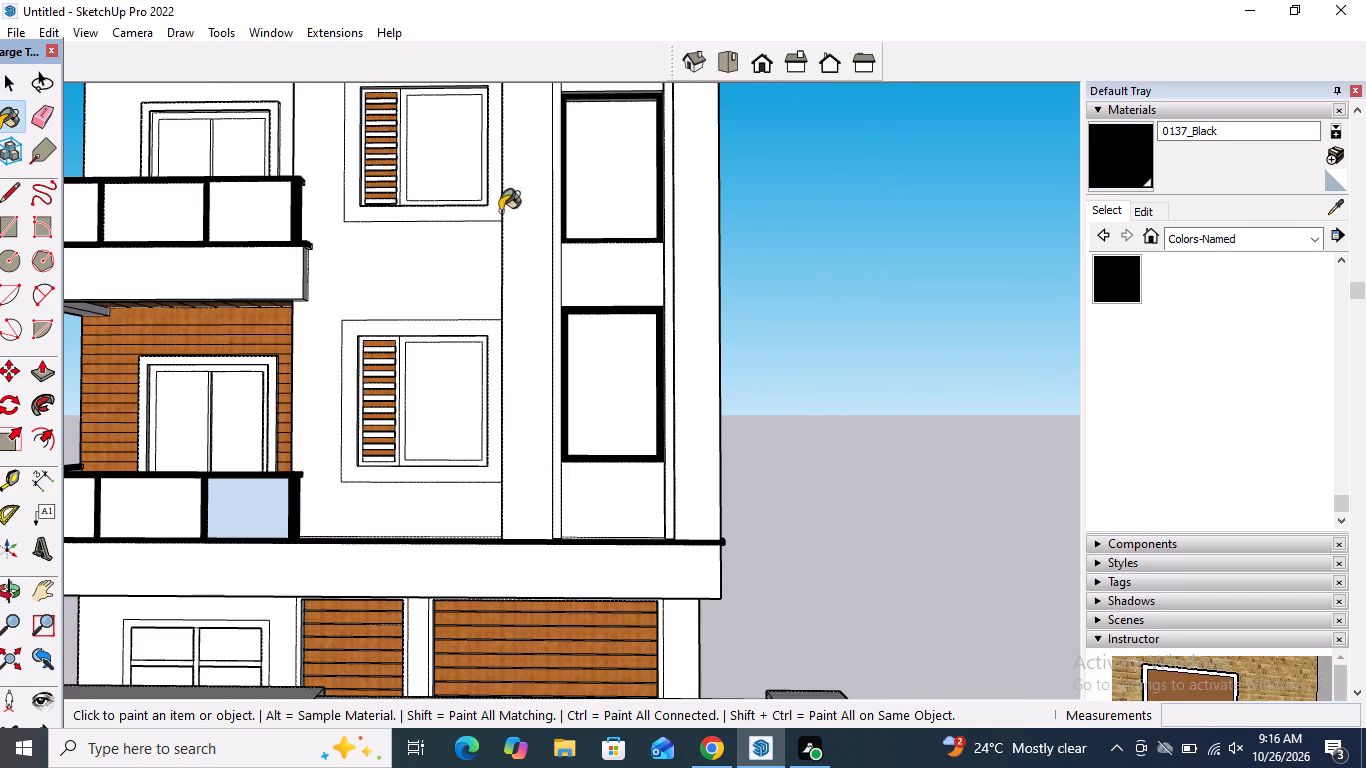
# Paint the frames of the two shuttered windows, lower and upper floor, with 0137_Black.
pyautogui.scroll(14, 428, 334)
pyautogui.click(373, 339)
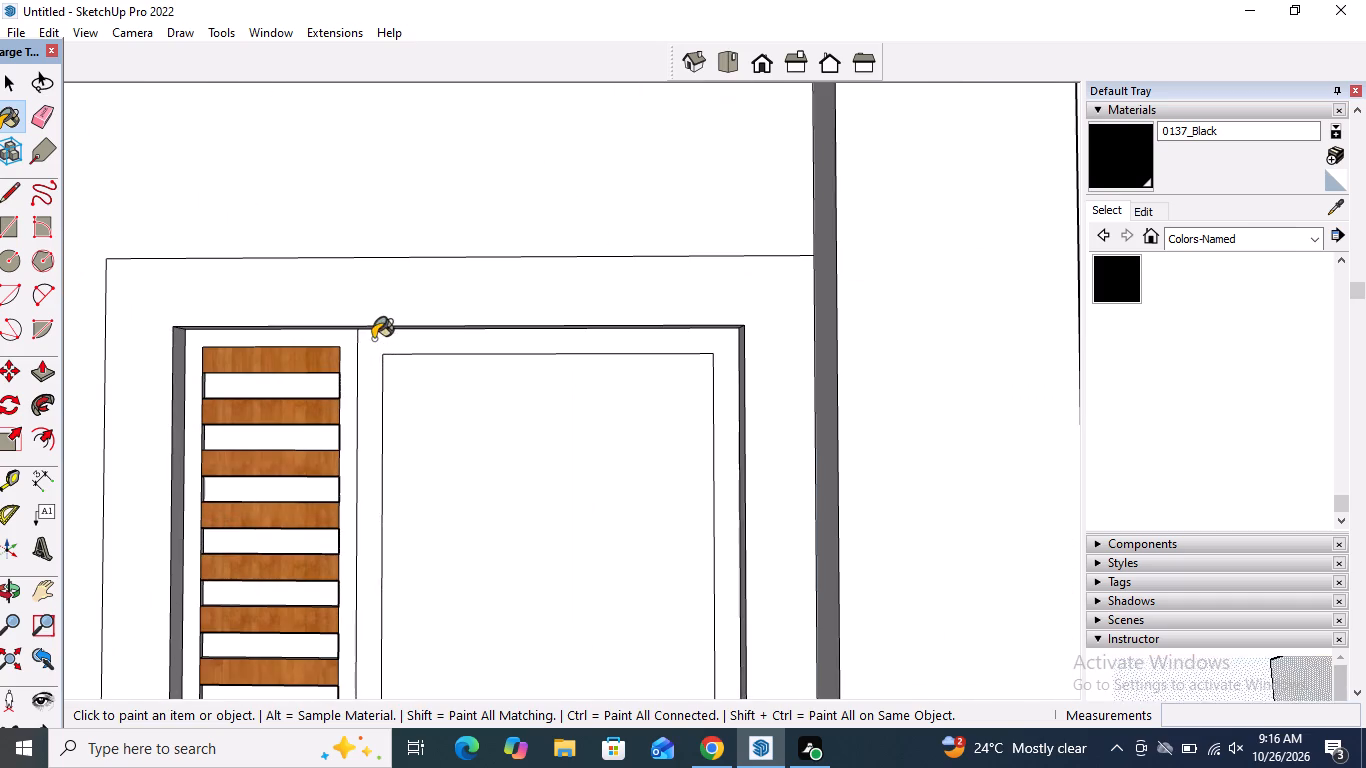
pyautogui.click(344, 340)
pyautogui.scroll(-12, 422, 392)
pyautogui.scroll(3, 444, 184)
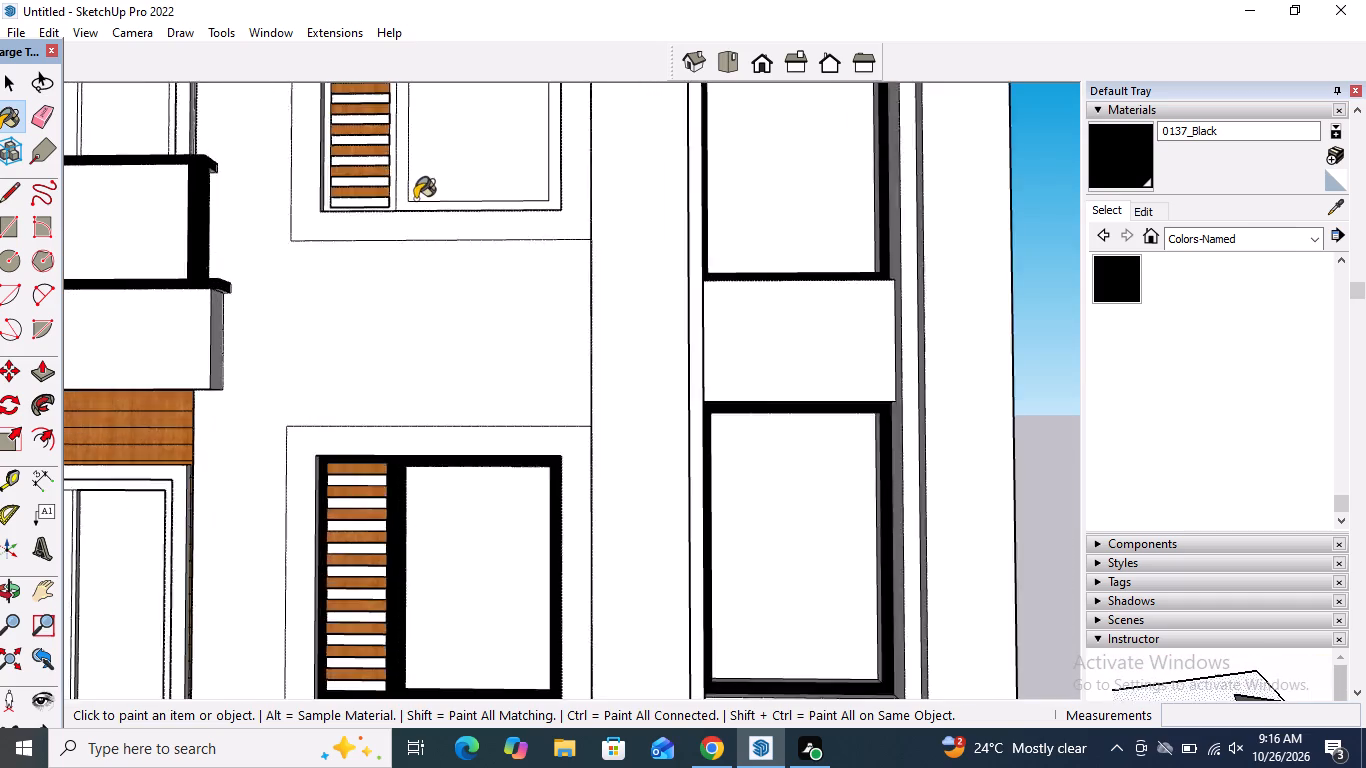
pyautogui.scroll(6, 415, 199)
pyautogui.click(399, 197)
pyautogui.click(382, 204)
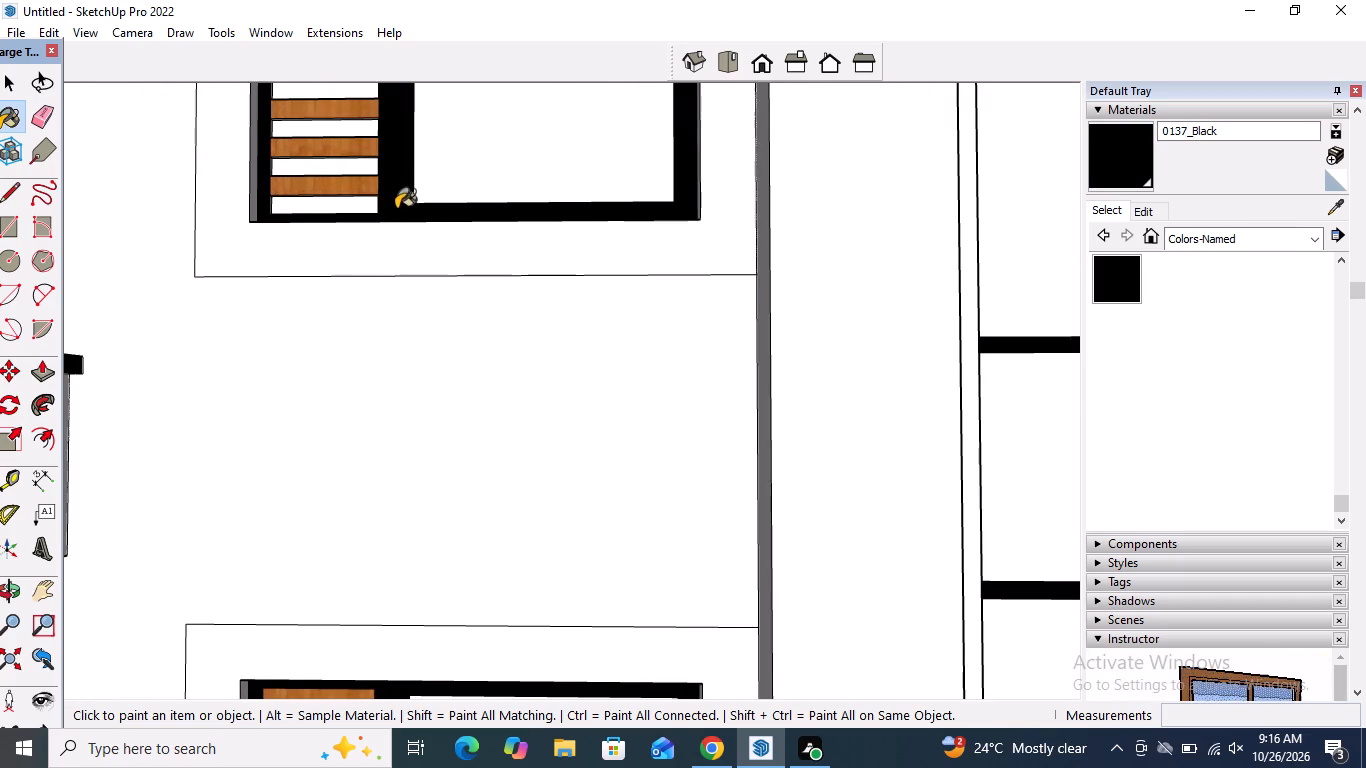
# Paint the front and balcony-side edges of the roof ledge and of the coping beneath the roof railing with 0137_Black.
pyautogui.scroll(-12, 401, 210)
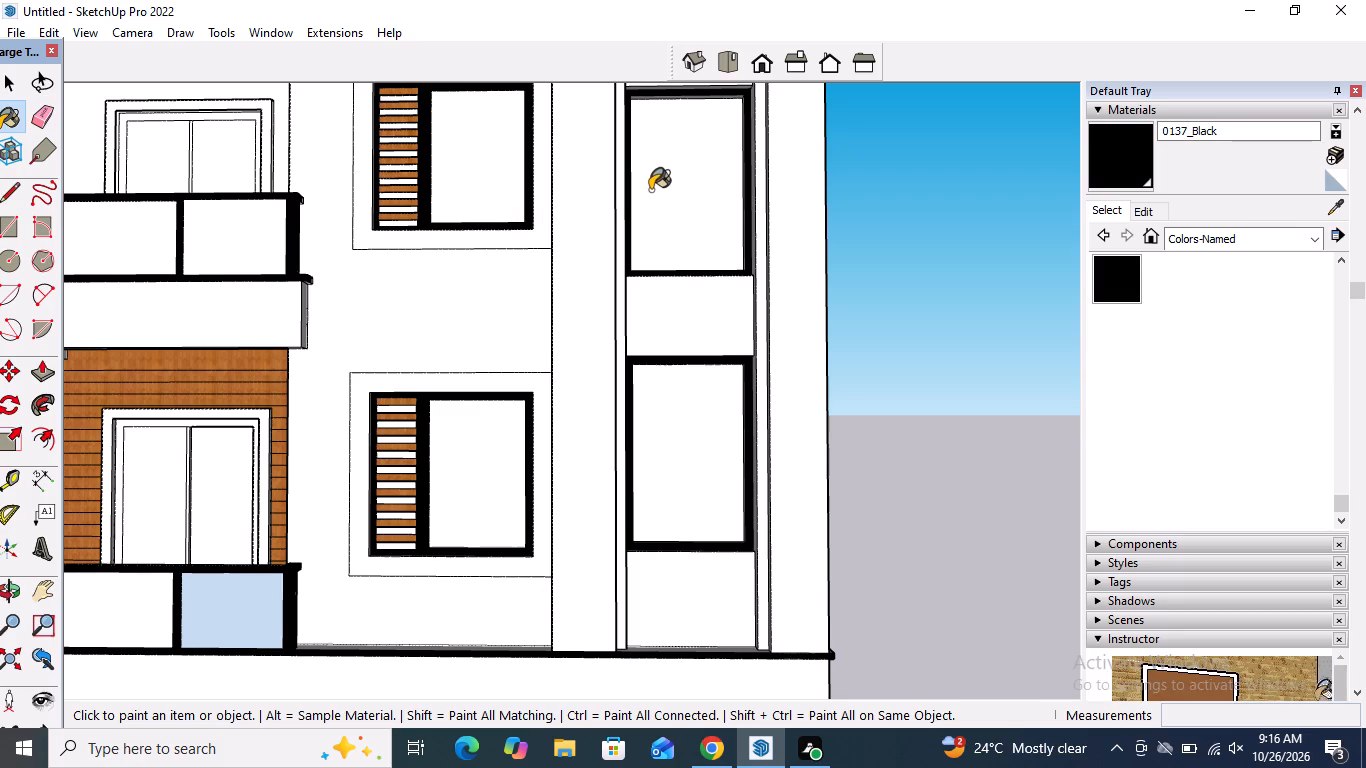
pyautogui.scroll(-12, 634, 485)
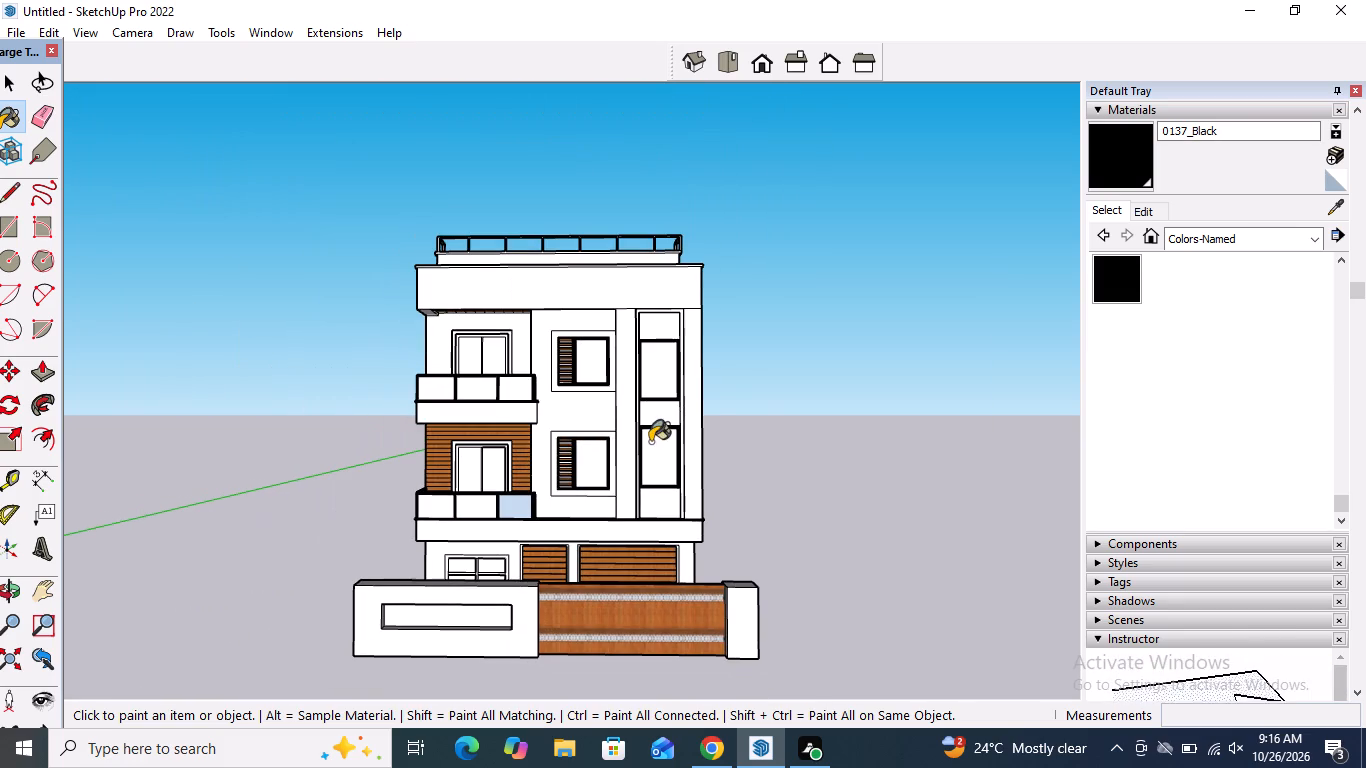
pyautogui.scroll(10, 406, 254)
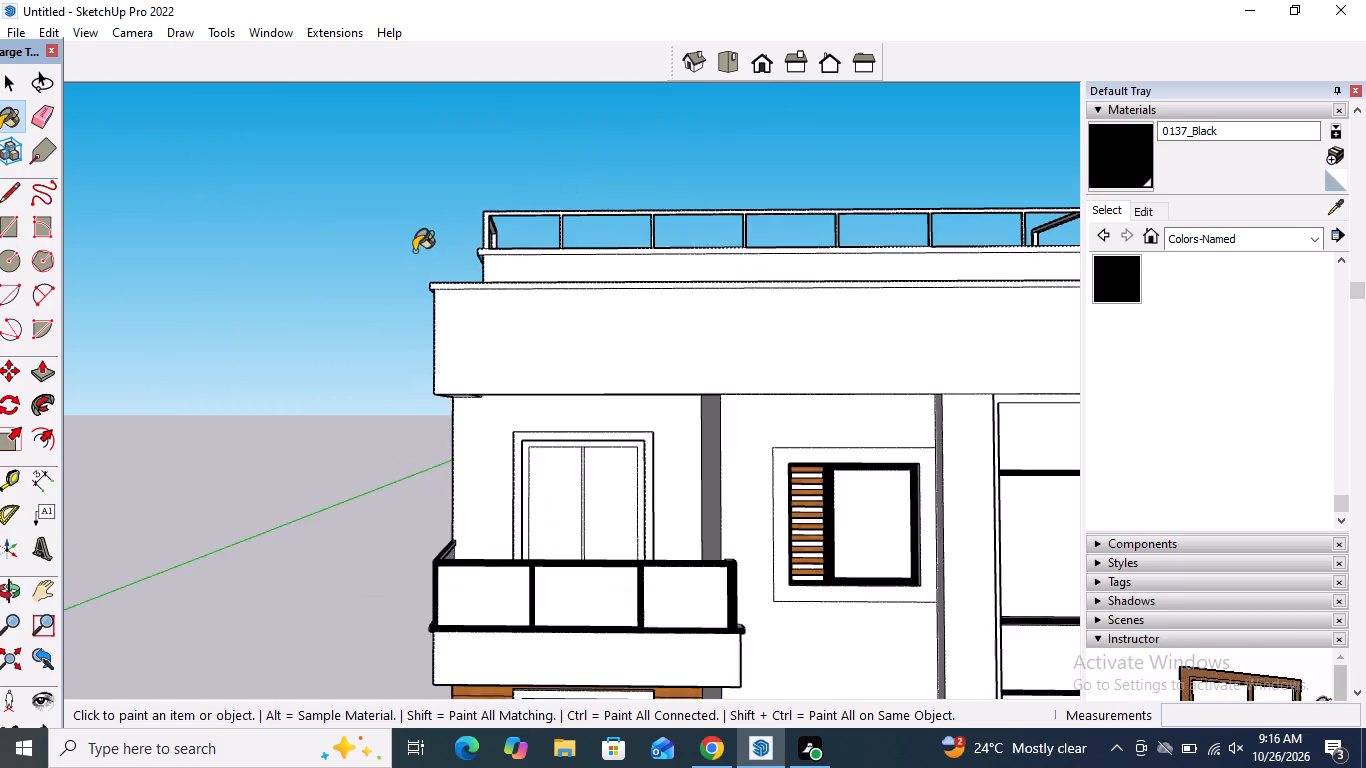
pyautogui.scroll(11, 414, 251)
pyautogui.click(455, 348)
pyautogui.moveTo(493, 368); pyautogui.dragTo(851, 437, button='middle')
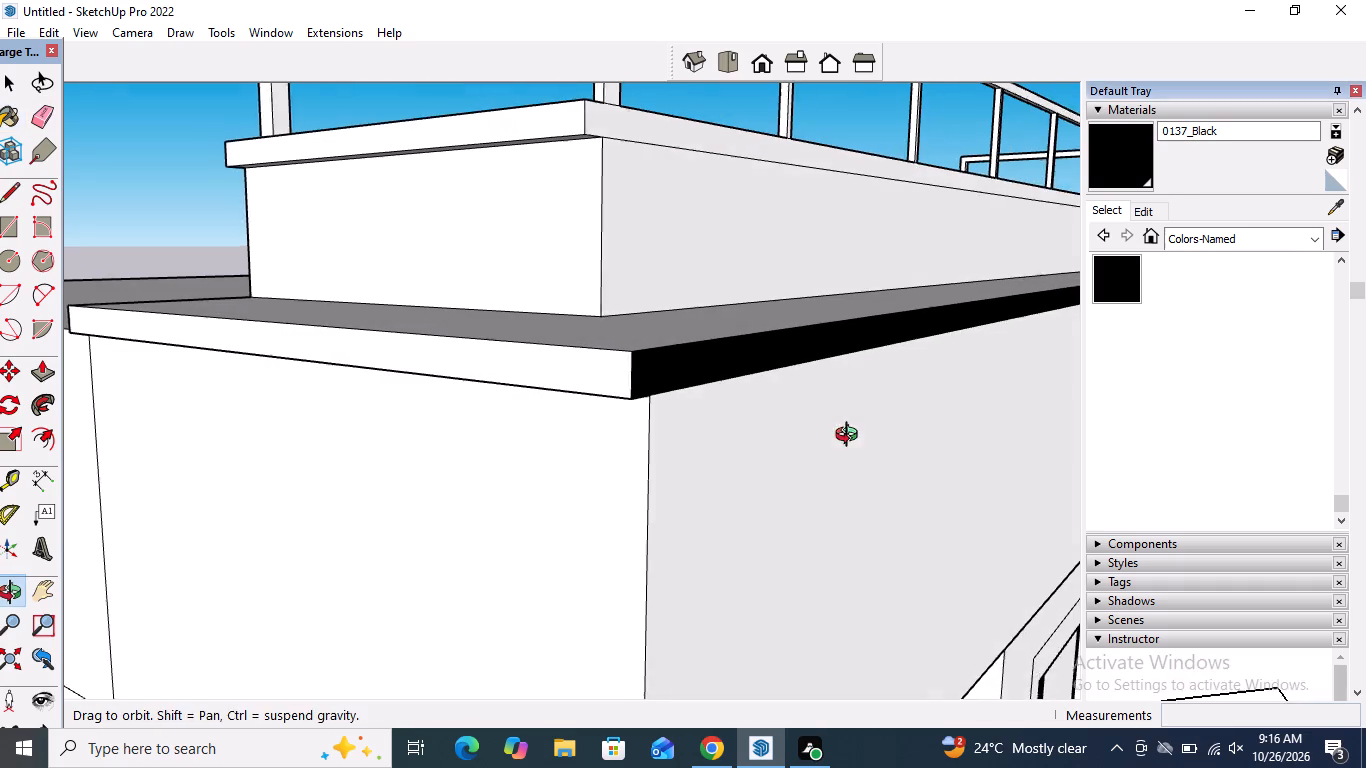
pyautogui.moveTo(851, 437); pyautogui.dragTo(855, 437, button='middle')
pyautogui.click(533, 358)
pyautogui.click(568, 119)
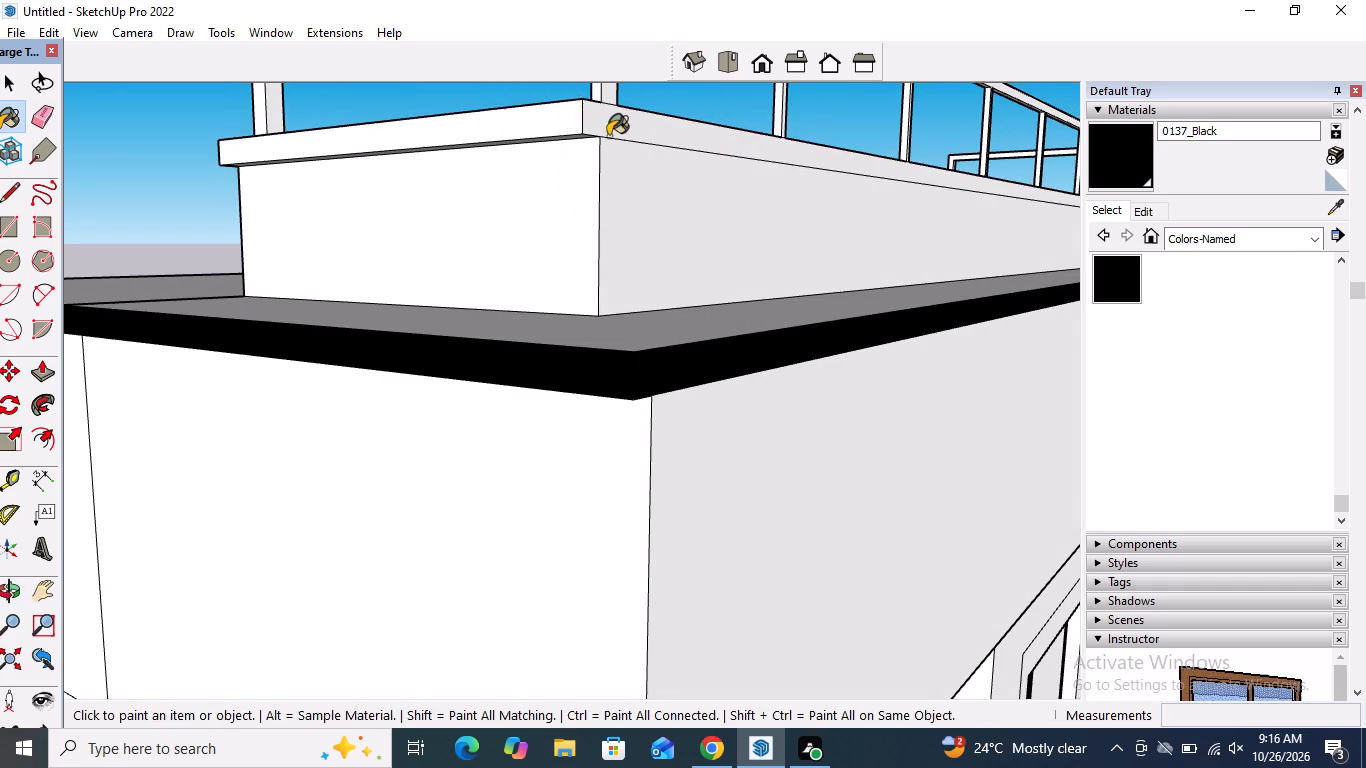
pyautogui.click(615, 129)
pyautogui.scroll(-18, 418, 315)
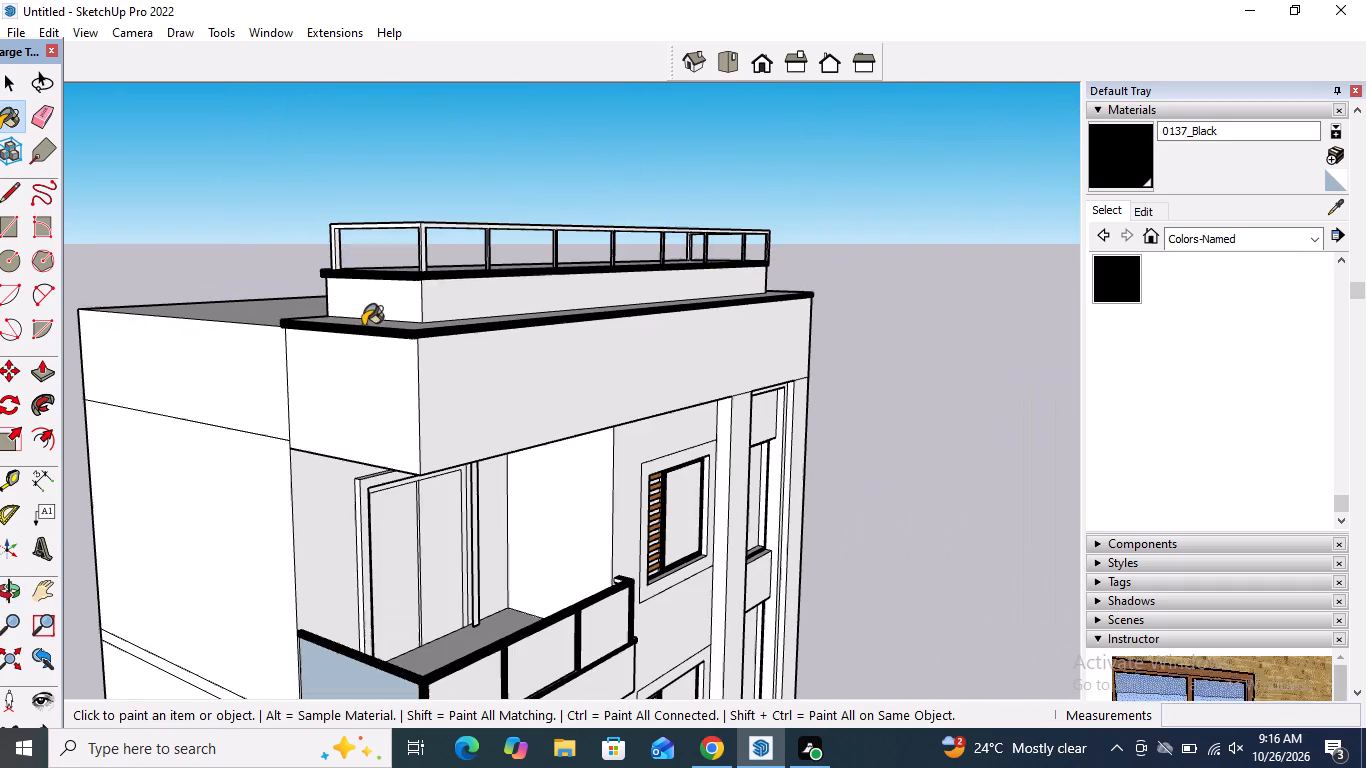
# Paint the opposite end edges of the roof-railing coping and the roof ledge, on the tall-window side, with 0137_Black.
pyautogui.moveTo(941, 260); pyautogui.dragTo(307, 230, button='middle')
pyautogui.scroll(5, 920, 217)
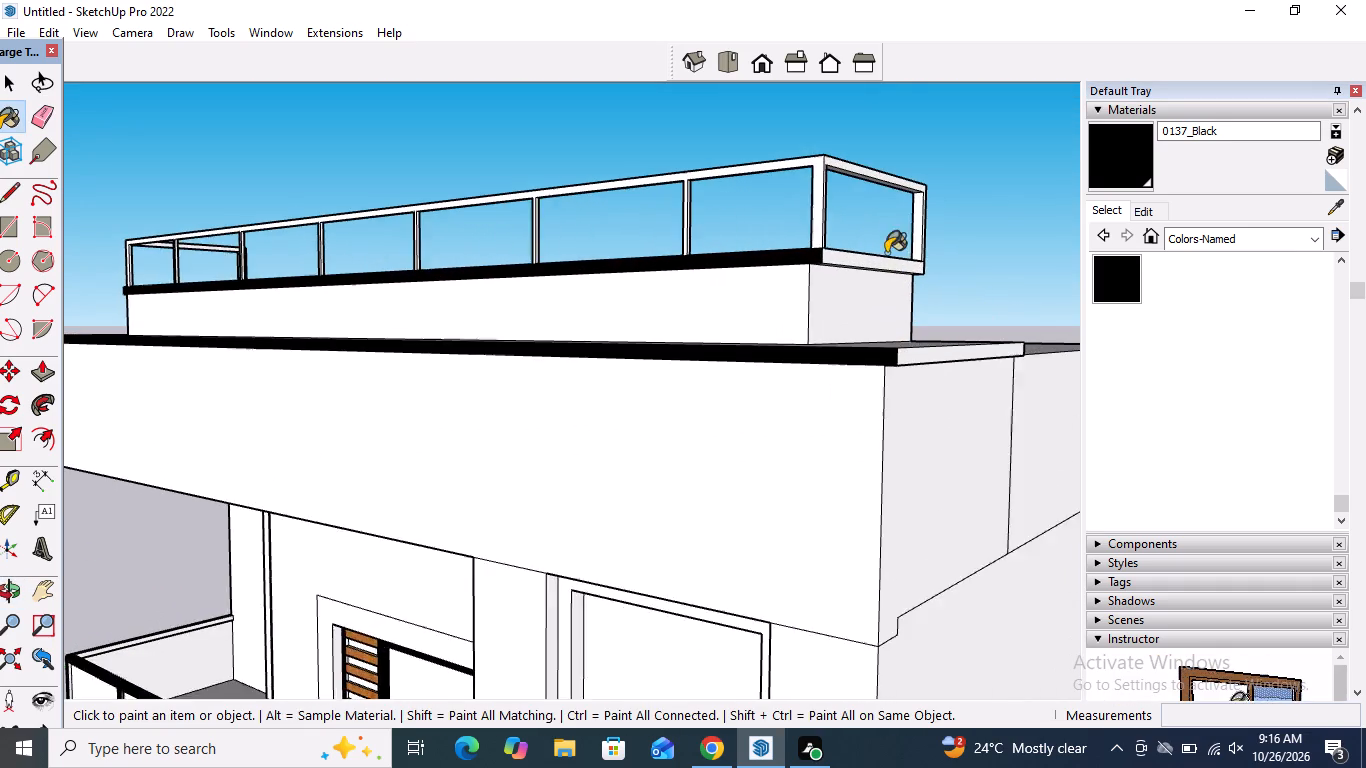
pyautogui.scroll(1, 886, 253)
pyautogui.click(884, 259)
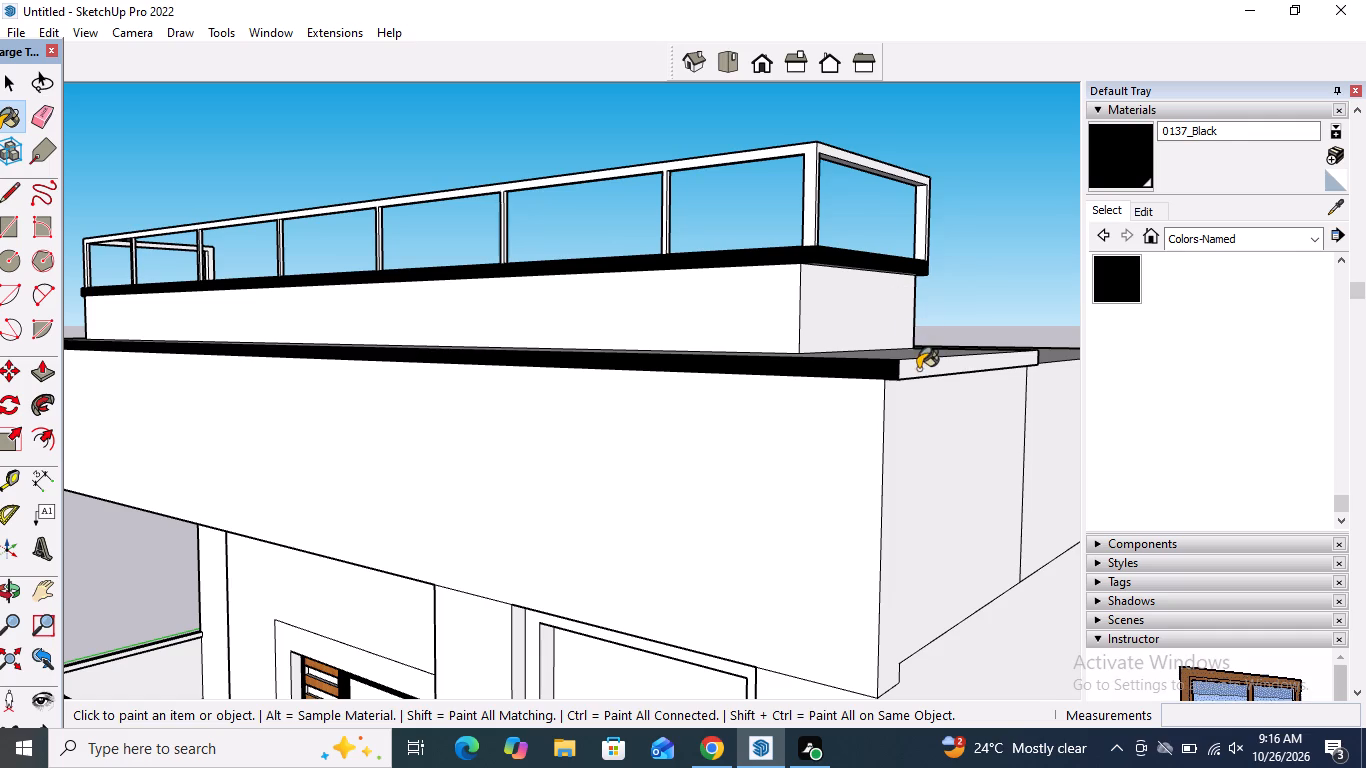
pyautogui.click(918, 369)
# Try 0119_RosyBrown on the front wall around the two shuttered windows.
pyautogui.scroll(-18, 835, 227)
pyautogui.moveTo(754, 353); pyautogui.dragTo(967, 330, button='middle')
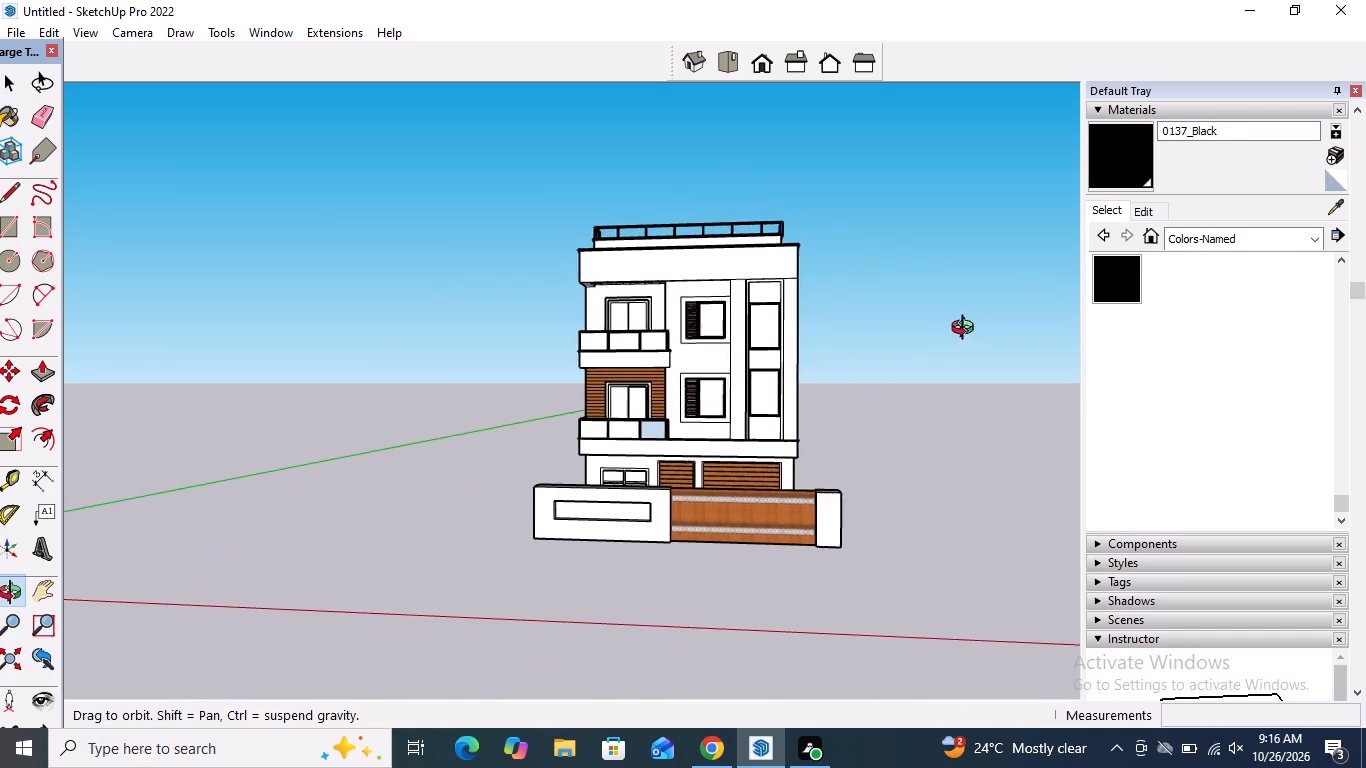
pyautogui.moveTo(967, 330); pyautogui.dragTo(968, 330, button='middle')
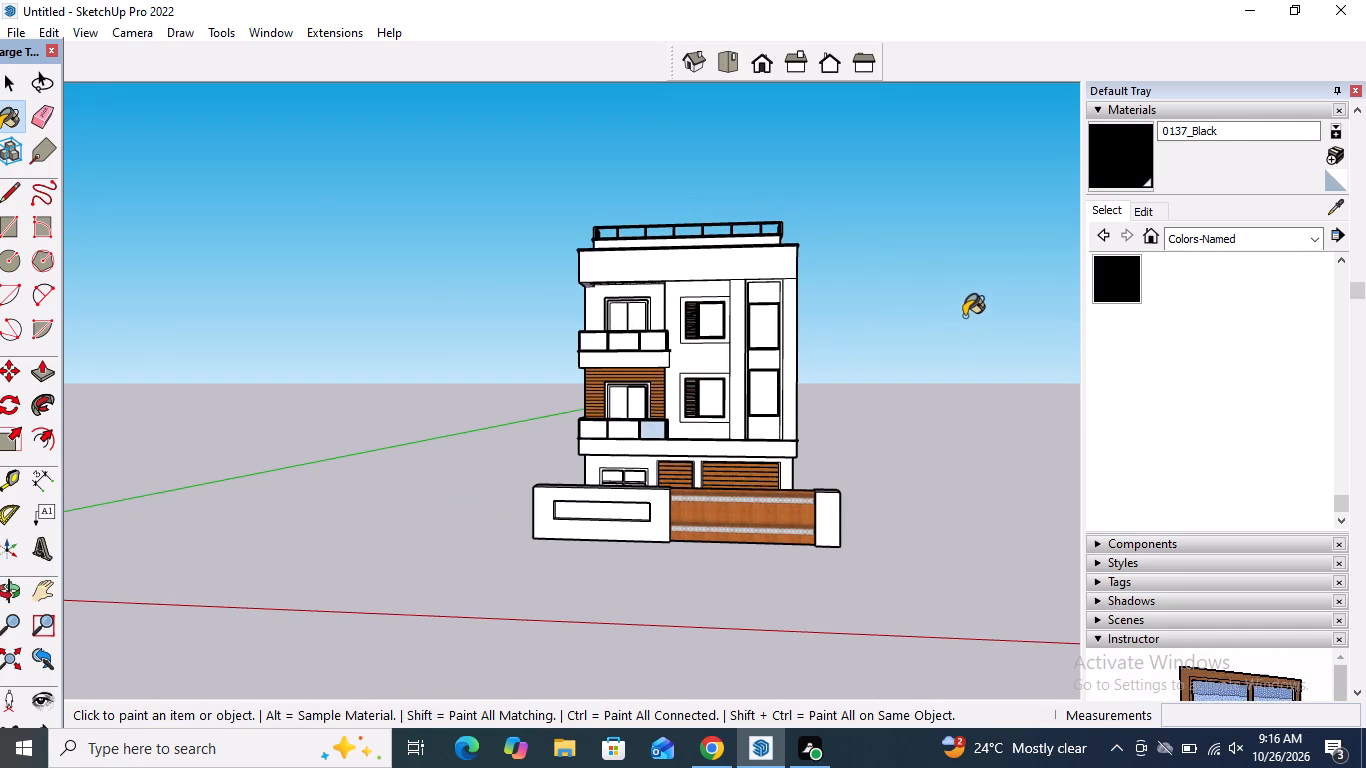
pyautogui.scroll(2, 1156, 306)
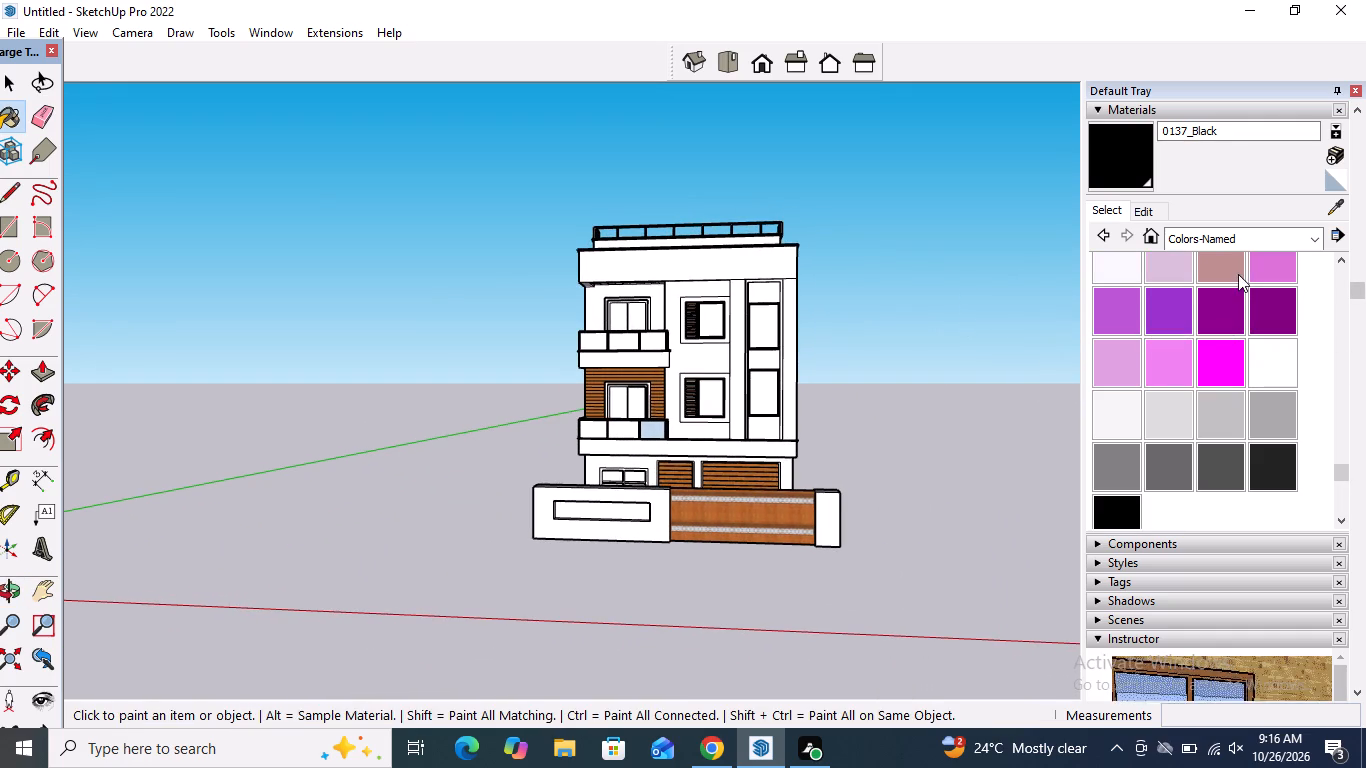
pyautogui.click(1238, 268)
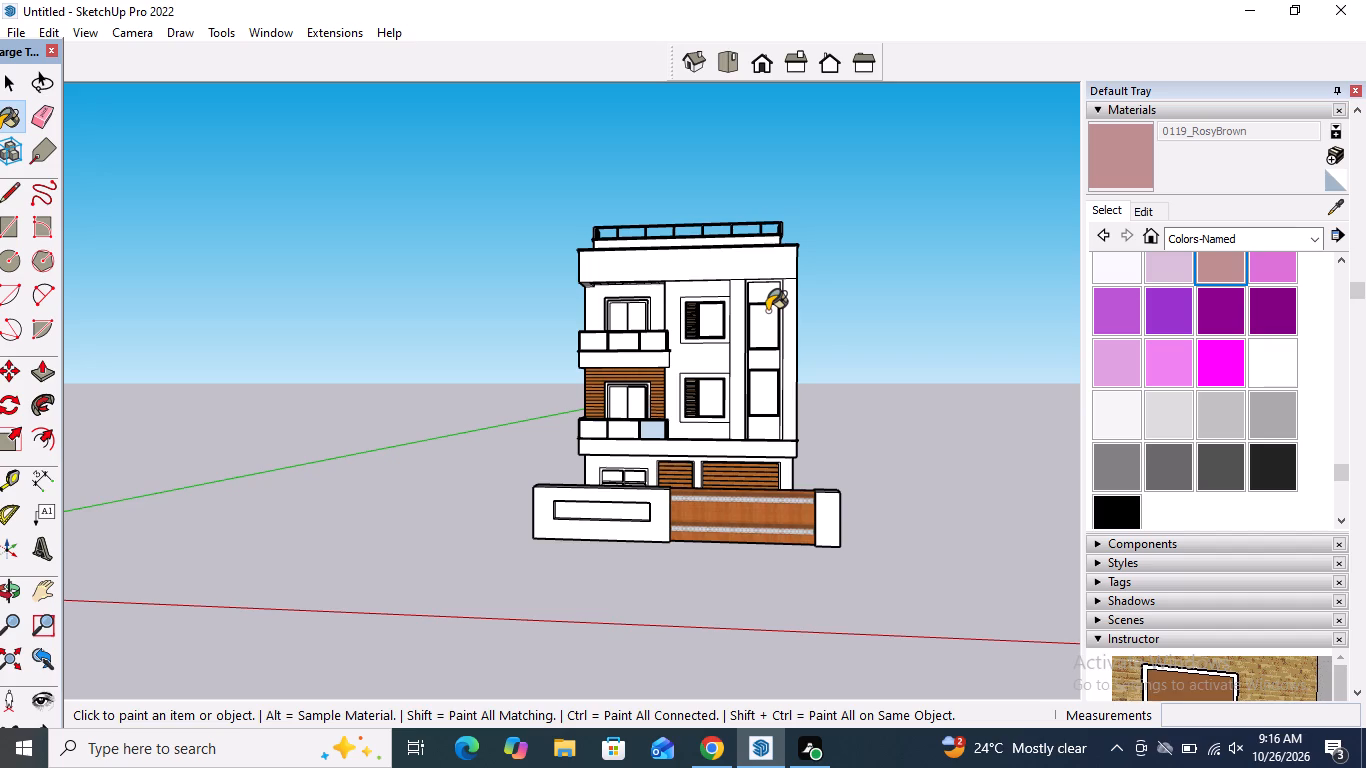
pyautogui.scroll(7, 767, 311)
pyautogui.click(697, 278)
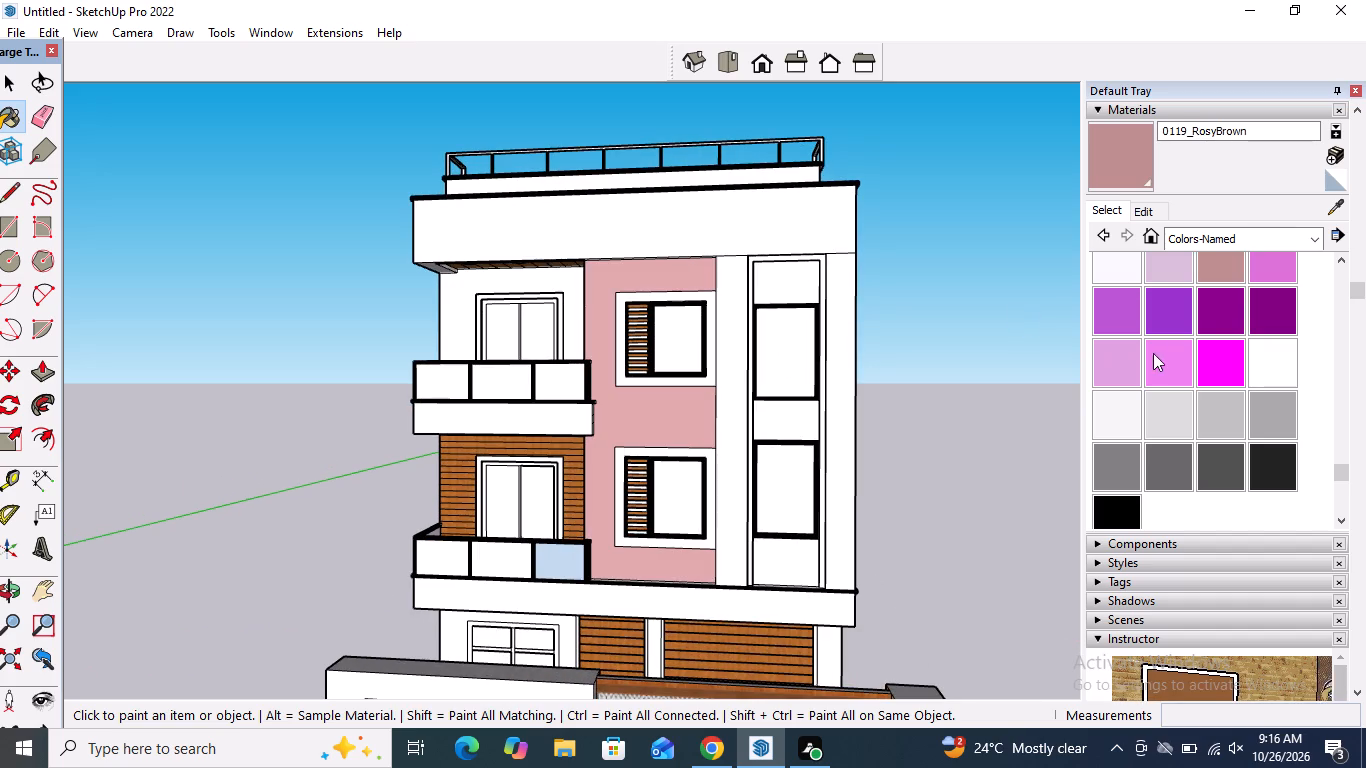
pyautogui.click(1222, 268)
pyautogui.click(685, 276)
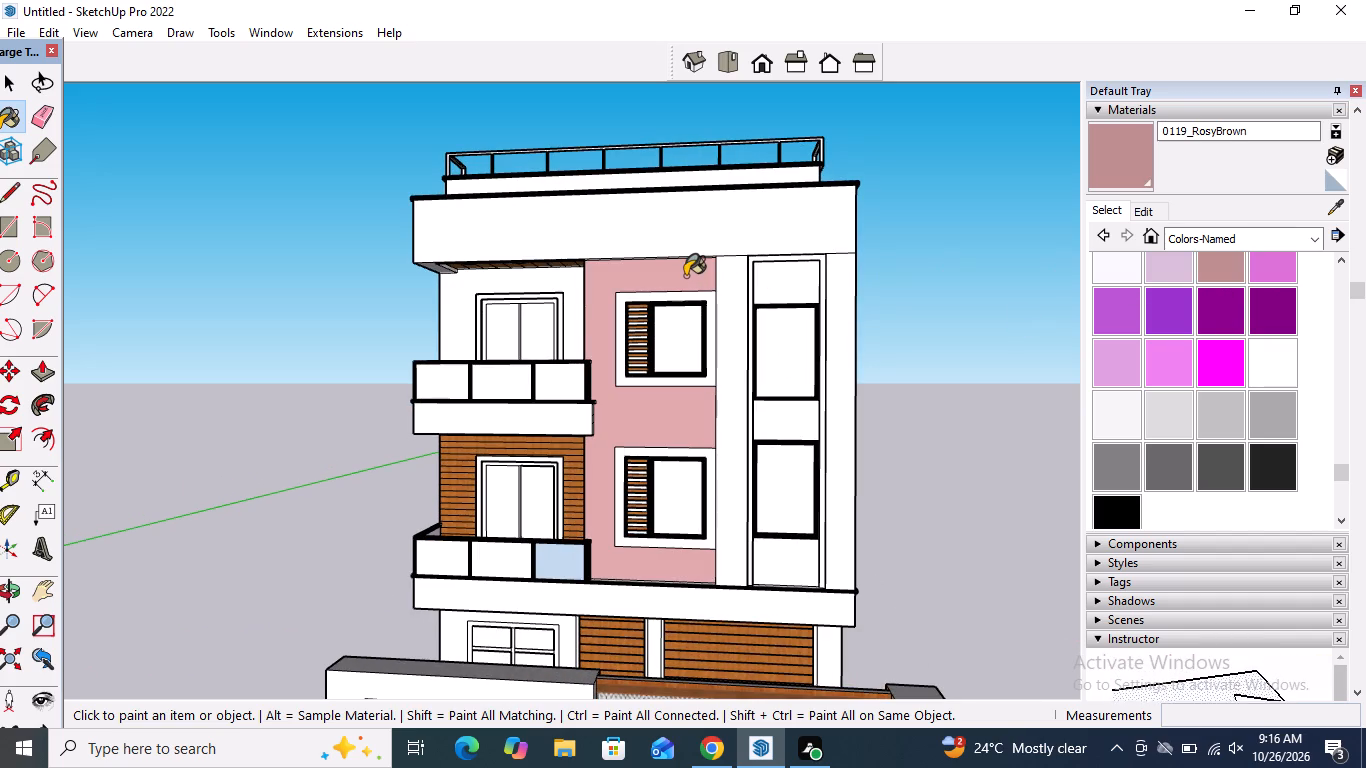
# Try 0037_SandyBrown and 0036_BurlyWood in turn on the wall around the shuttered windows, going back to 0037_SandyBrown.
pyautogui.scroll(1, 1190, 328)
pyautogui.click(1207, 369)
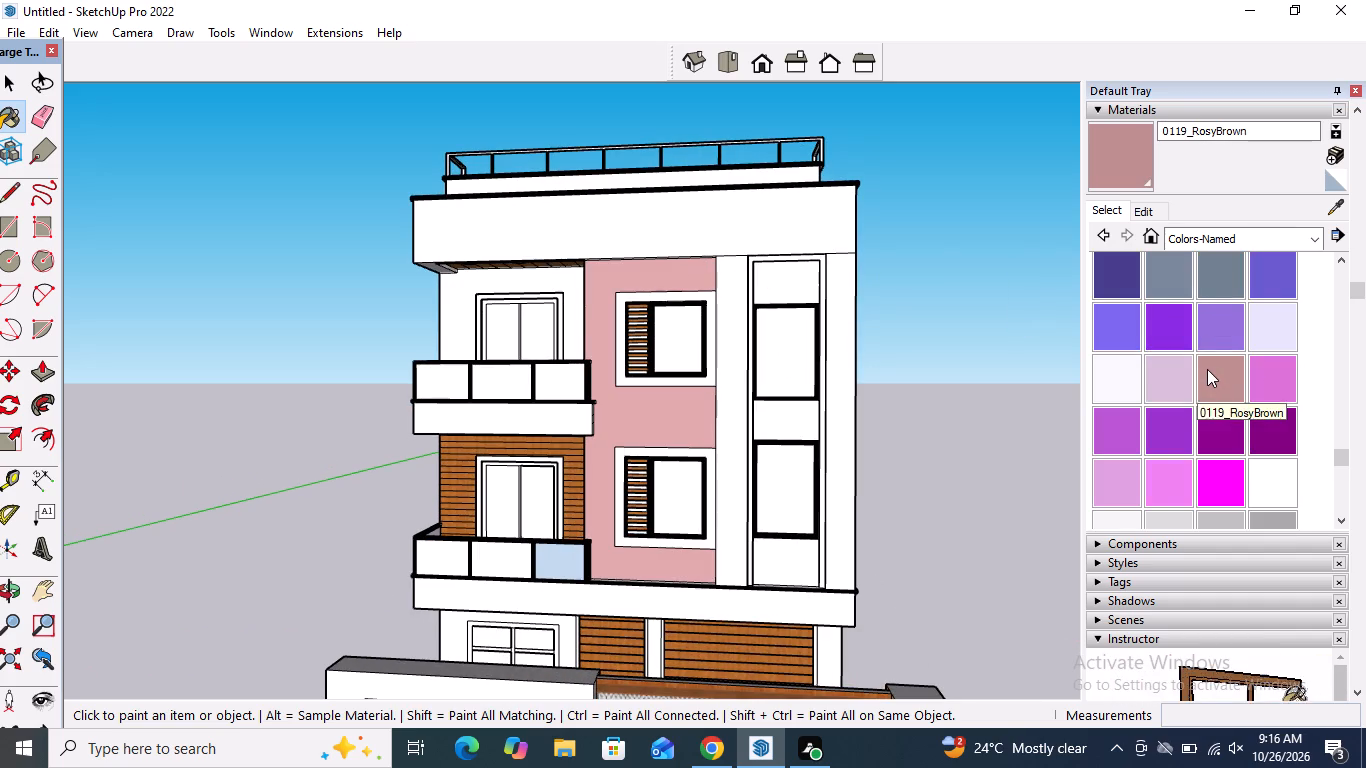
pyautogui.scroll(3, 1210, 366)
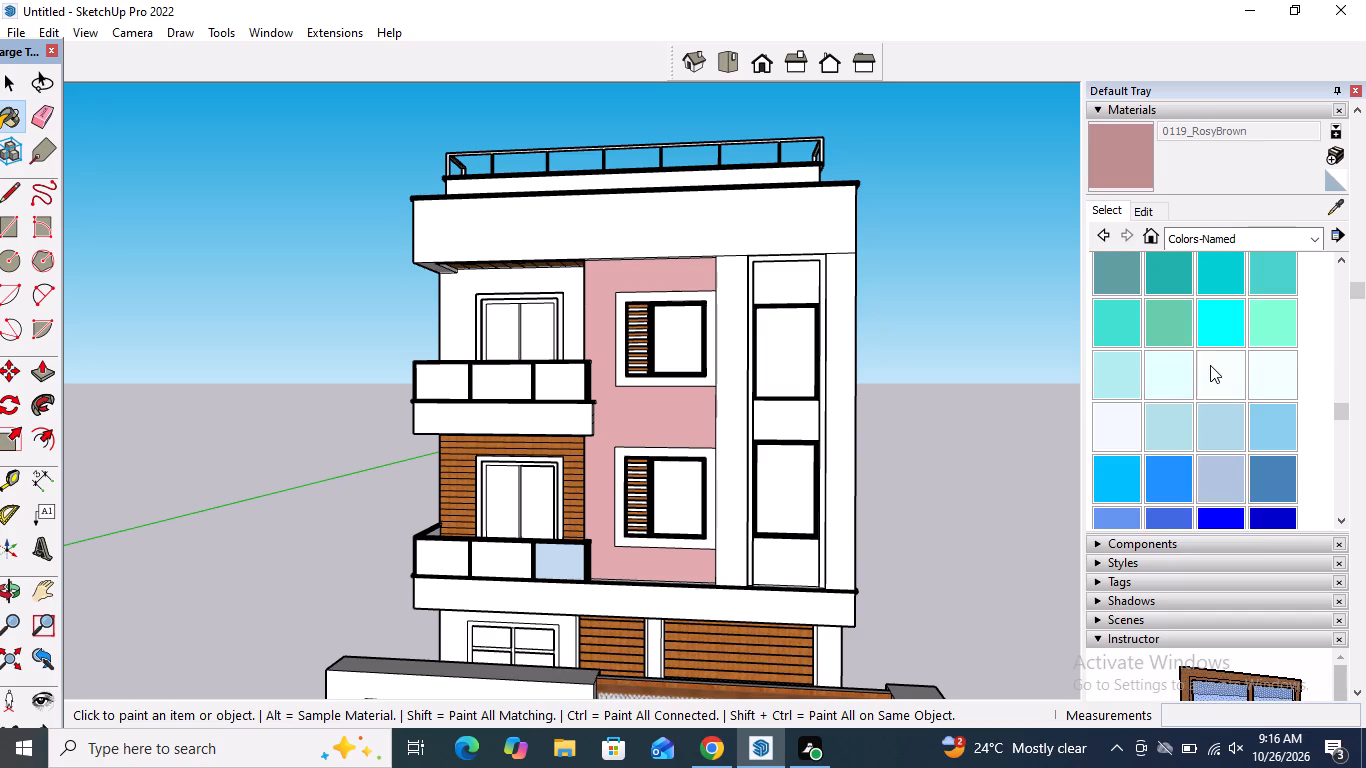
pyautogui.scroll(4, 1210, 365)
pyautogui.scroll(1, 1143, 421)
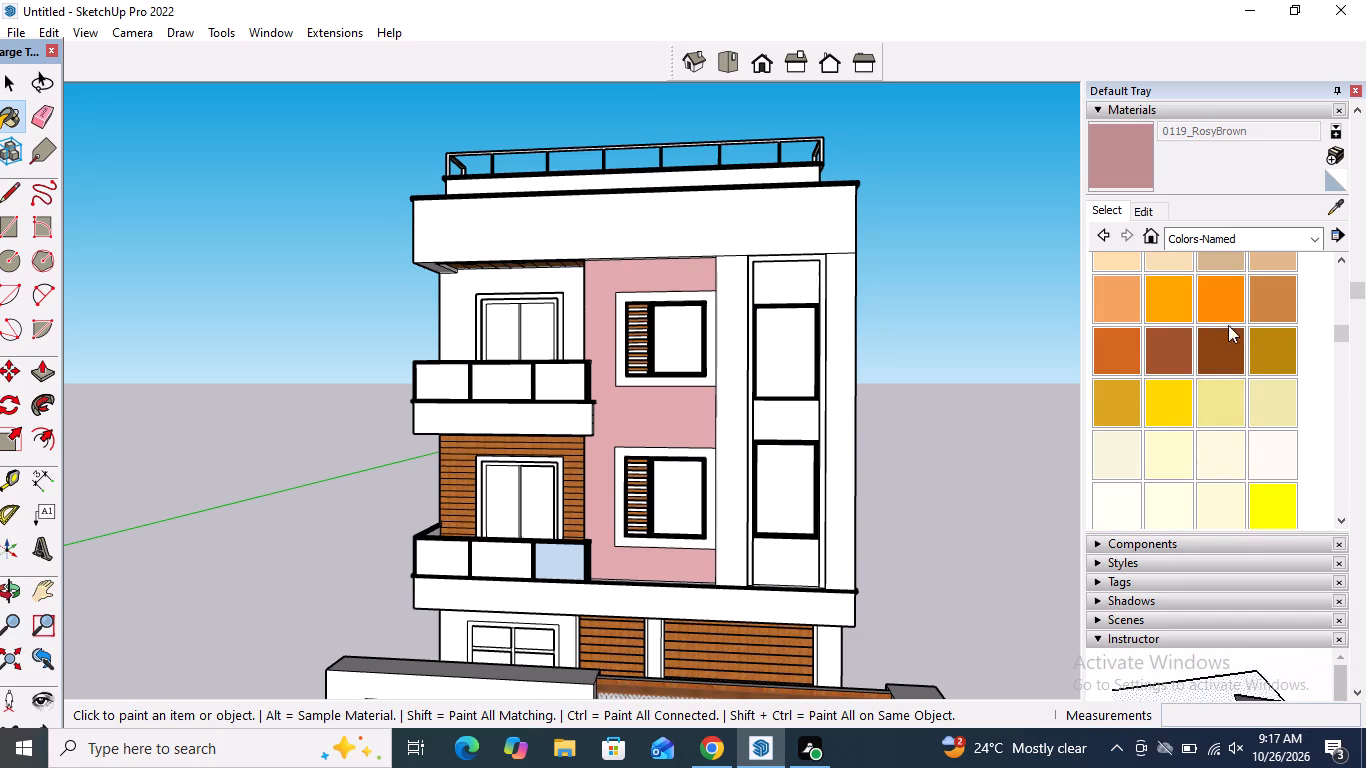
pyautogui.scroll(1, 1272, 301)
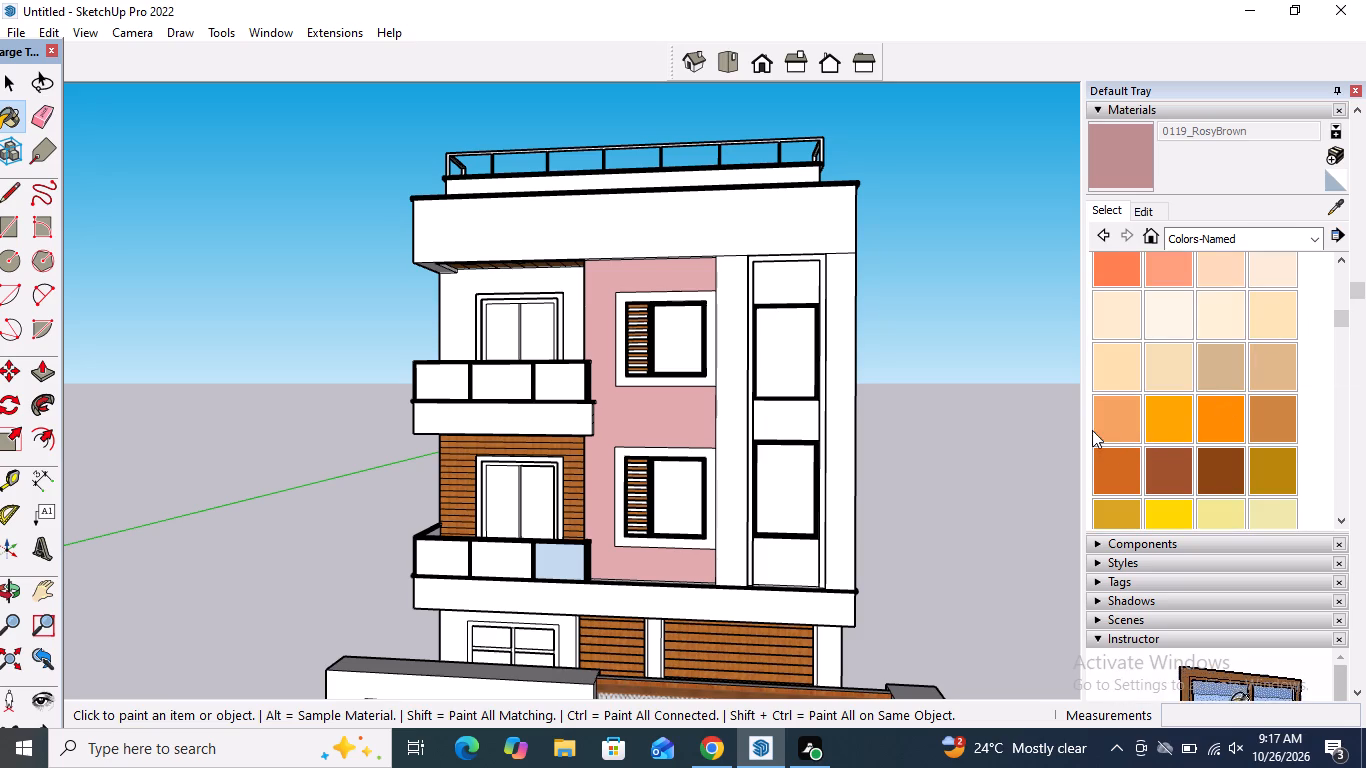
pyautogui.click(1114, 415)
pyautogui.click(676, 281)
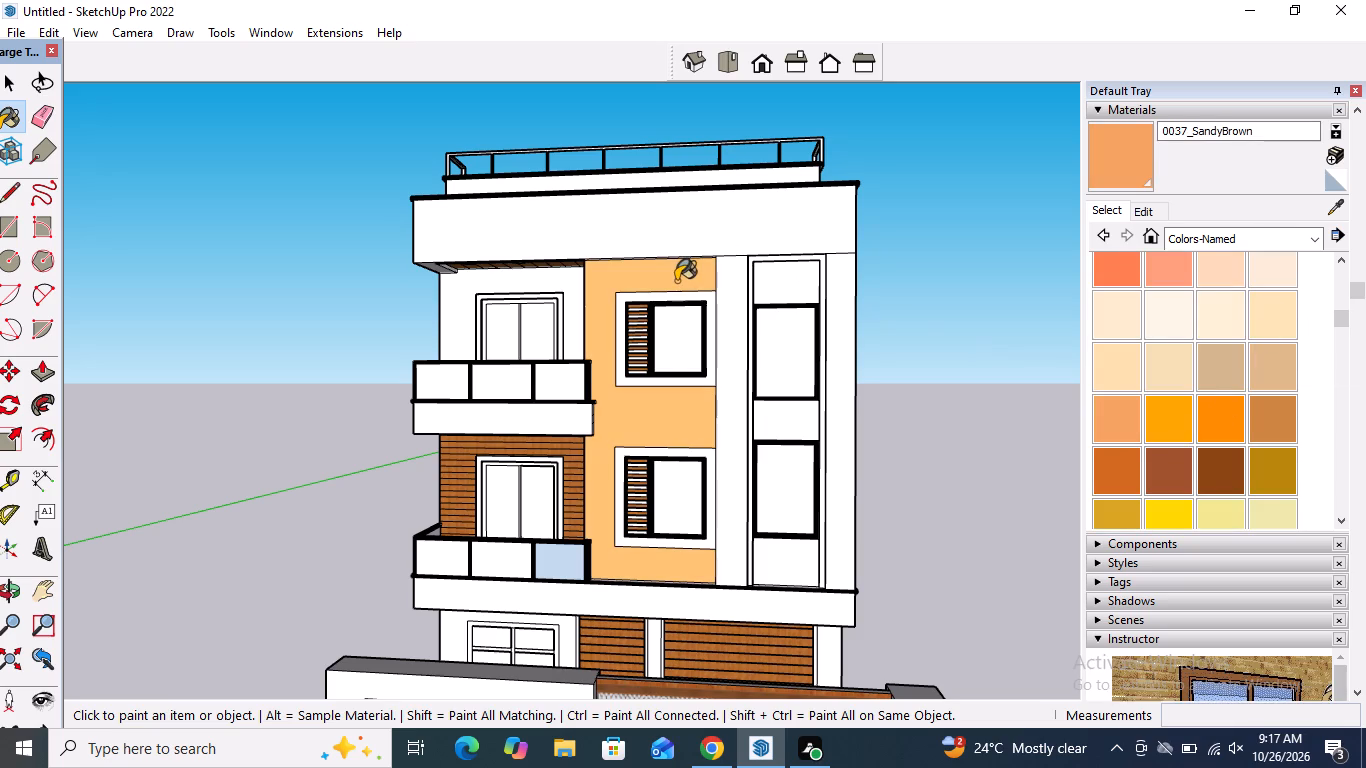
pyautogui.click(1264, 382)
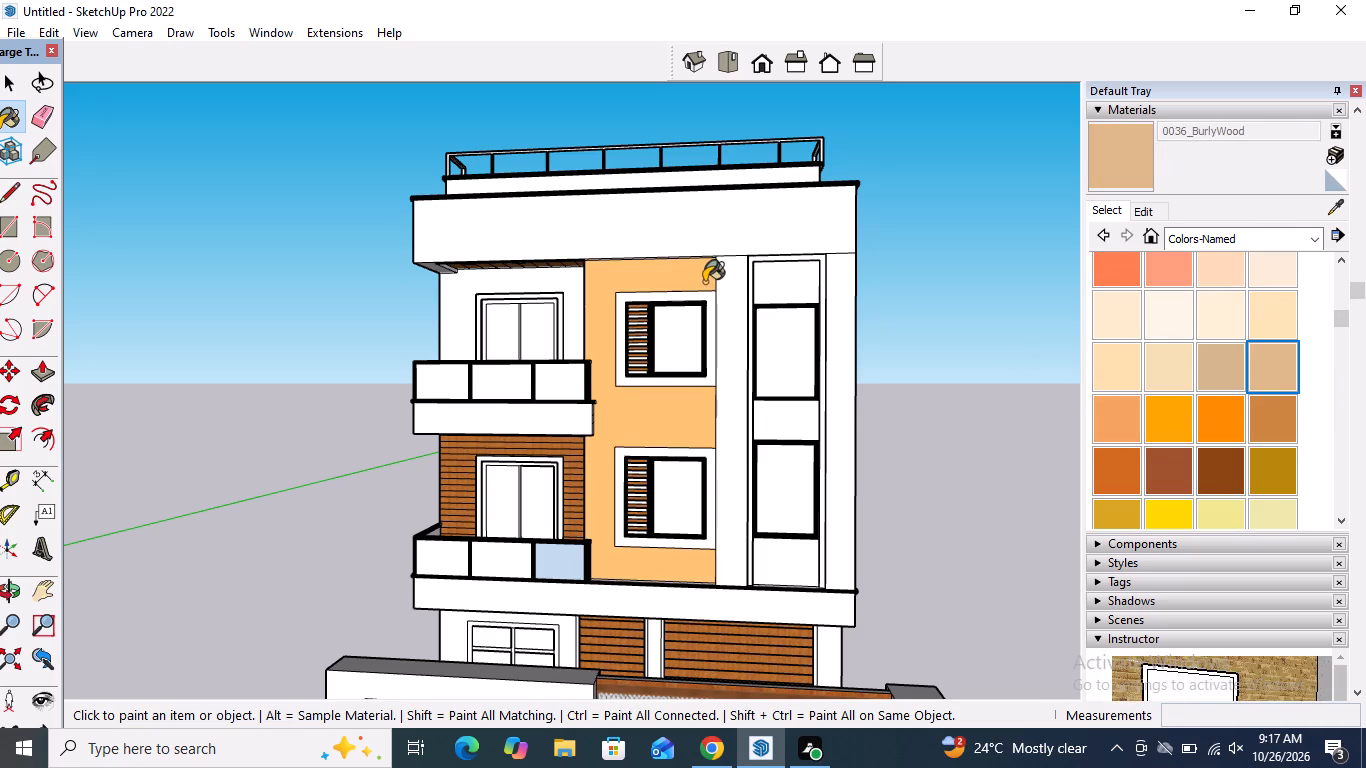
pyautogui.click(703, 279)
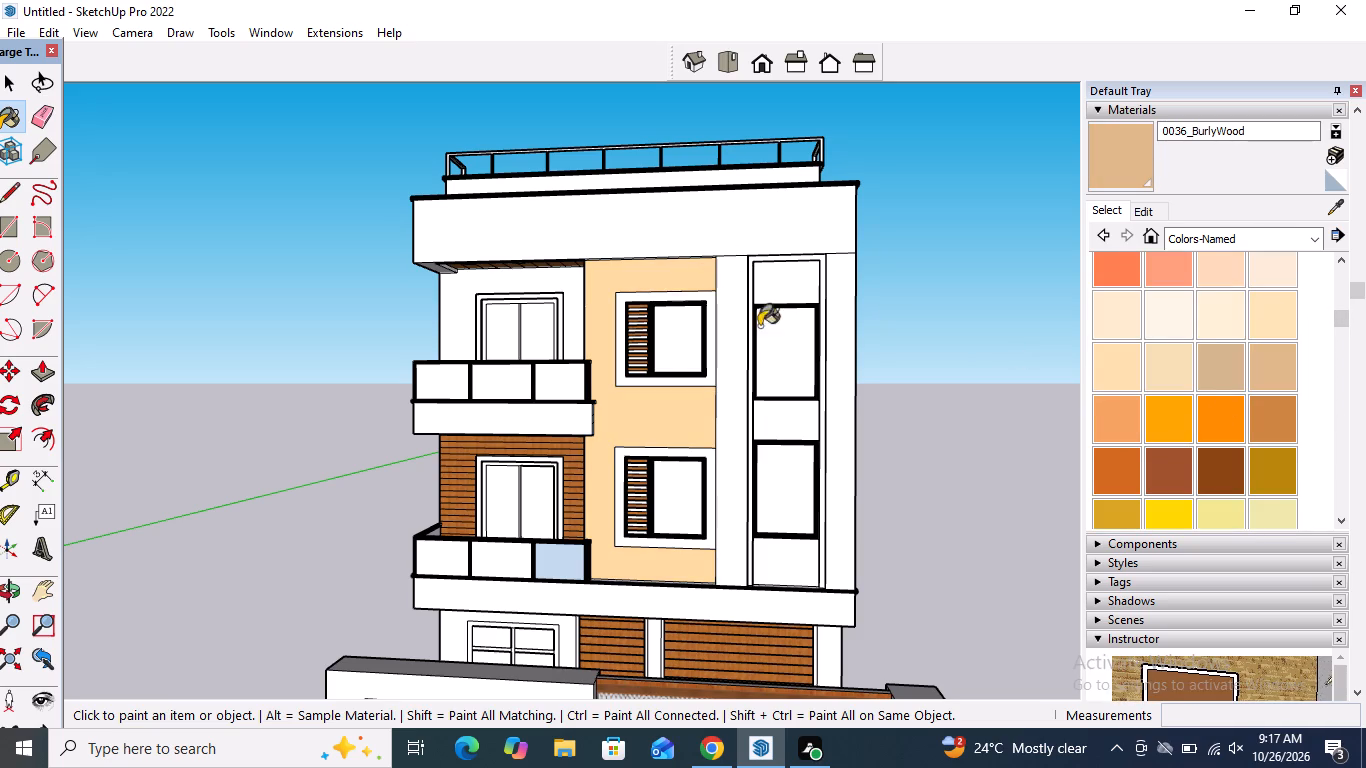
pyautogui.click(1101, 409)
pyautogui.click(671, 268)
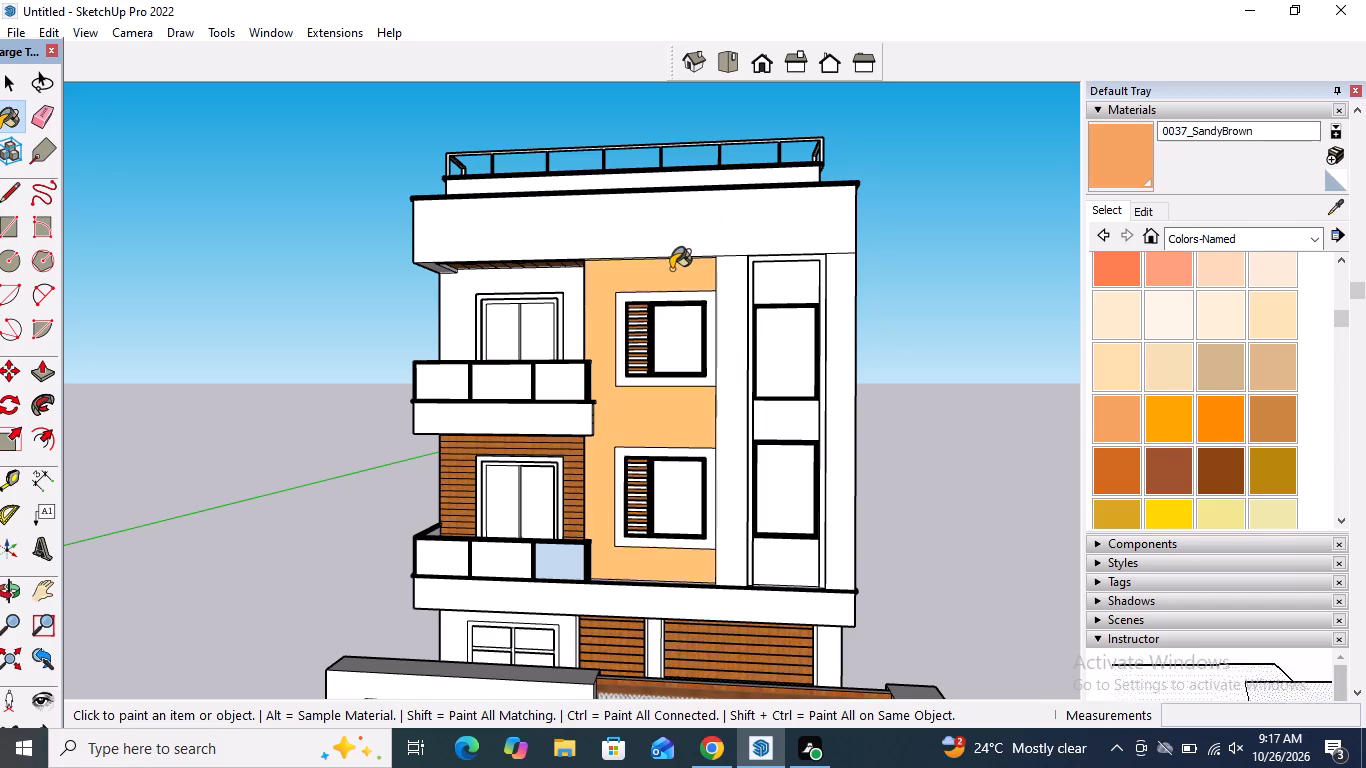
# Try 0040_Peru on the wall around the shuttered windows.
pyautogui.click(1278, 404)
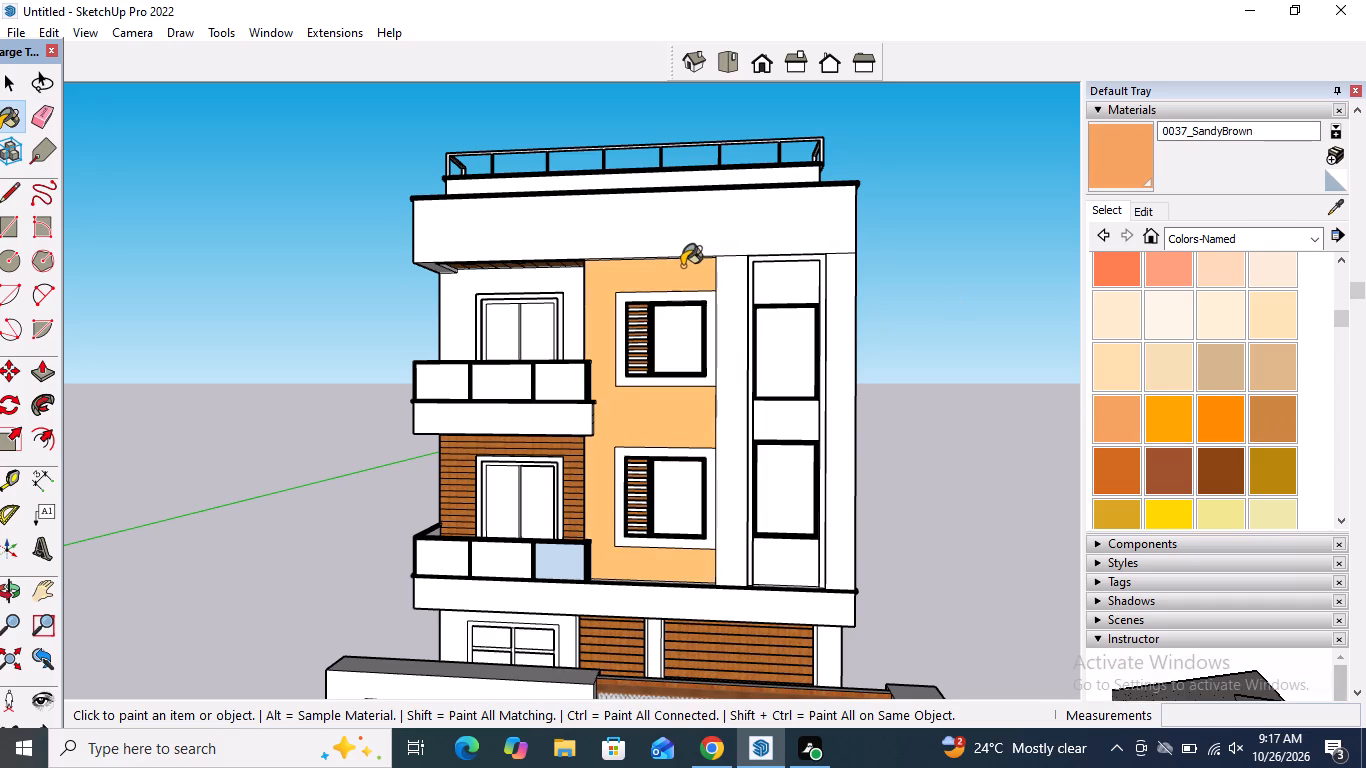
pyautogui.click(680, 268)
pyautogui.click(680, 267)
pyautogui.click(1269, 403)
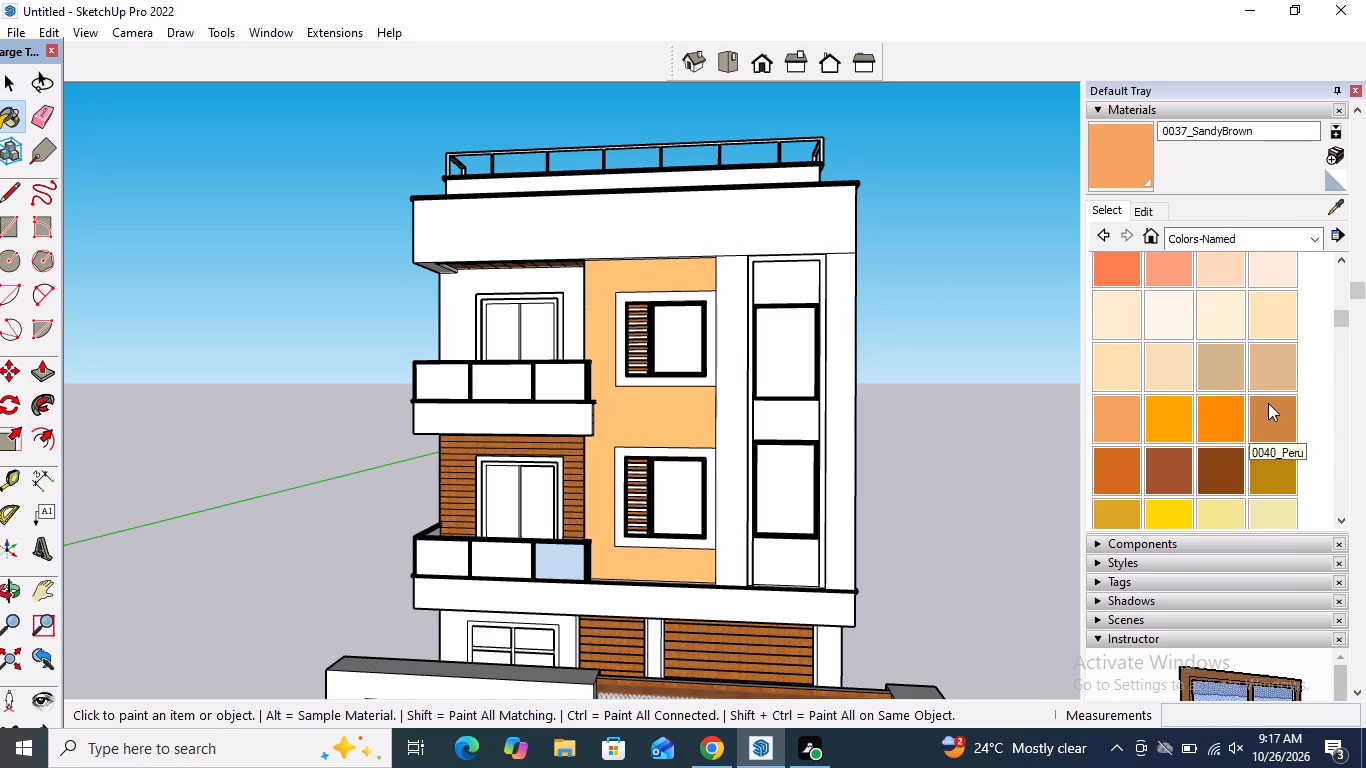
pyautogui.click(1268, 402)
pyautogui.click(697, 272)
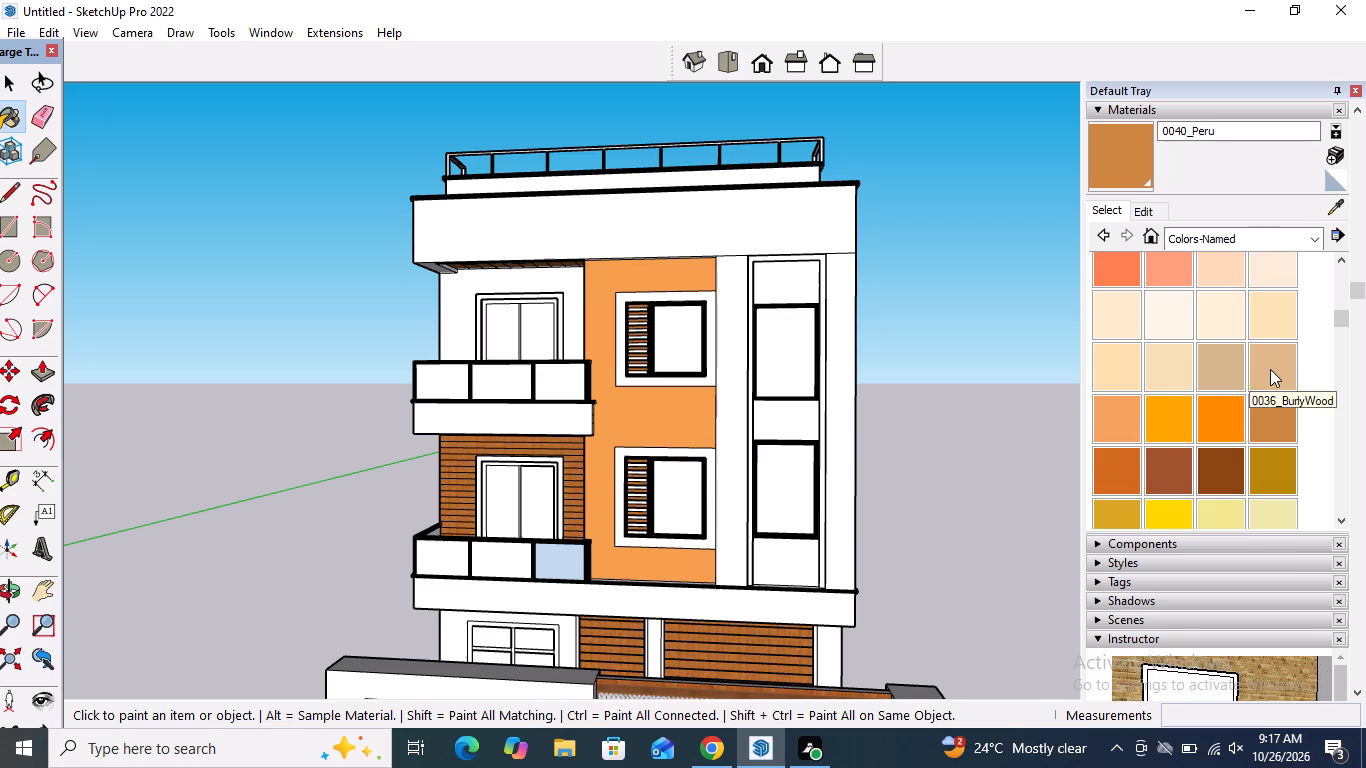
# Paint the wall around the shuttered windows with 0036_BurlyWood.
pyautogui.click(1270, 368)
pyautogui.click(686, 272)
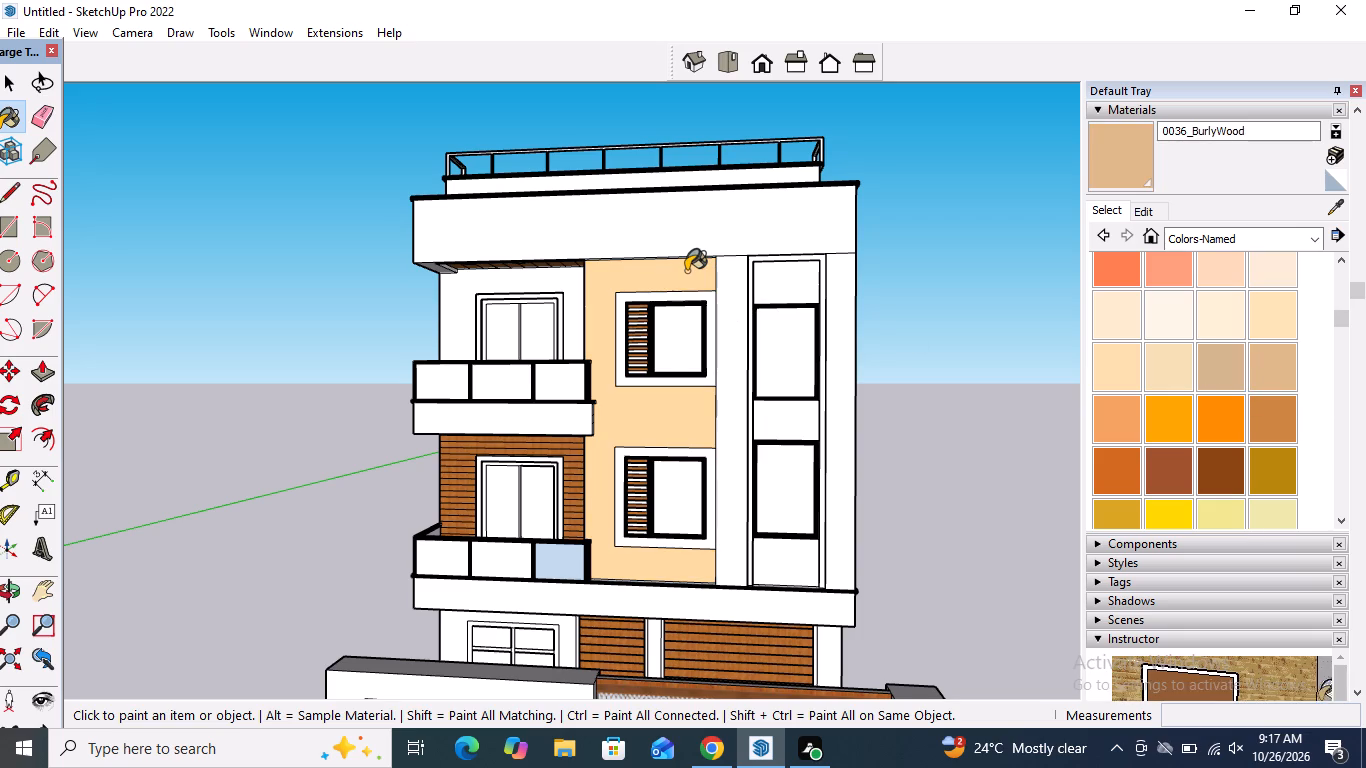
# Edit the 0036_BurlyWood colour in HLS to luminance 55 and saturation 36.
pyautogui.click(1140, 213)
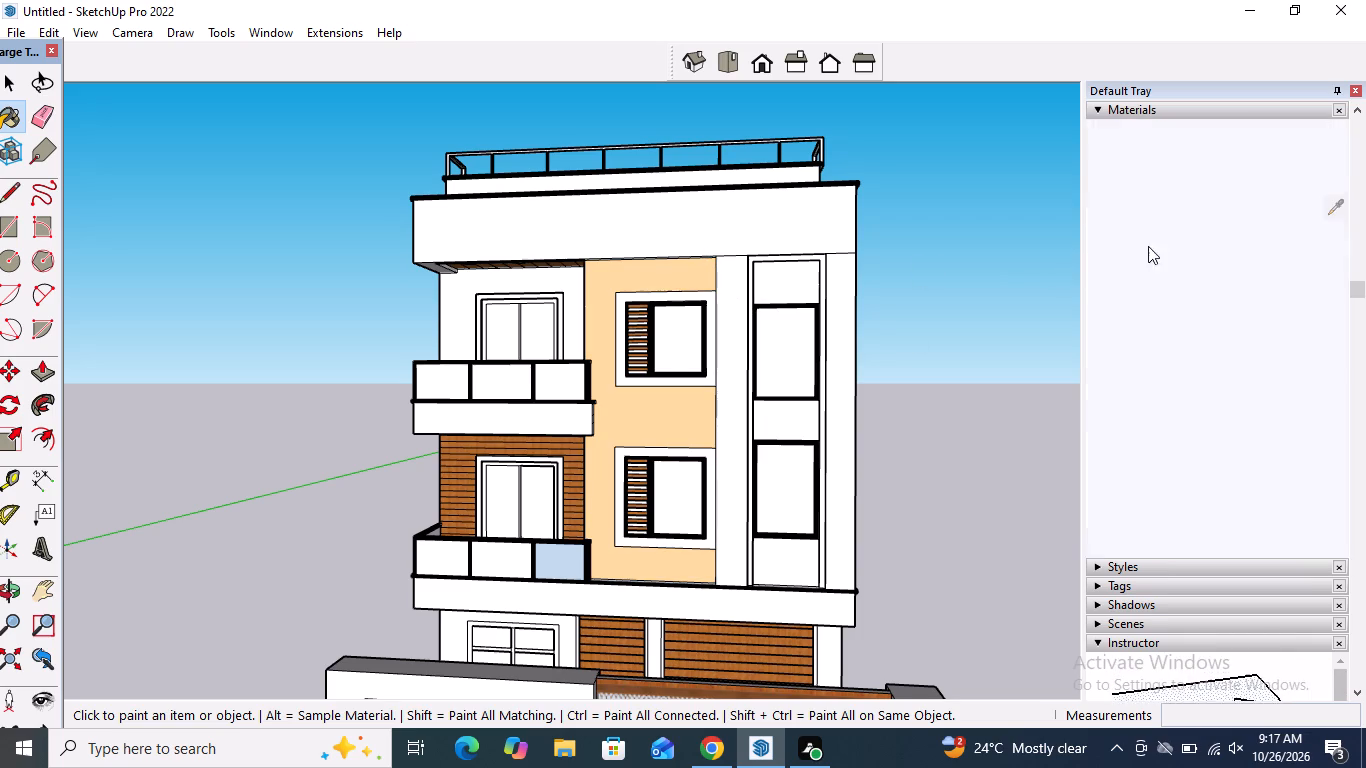
pyautogui.moveTo(1203, 343); pyautogui.dragTo(1198, 343)
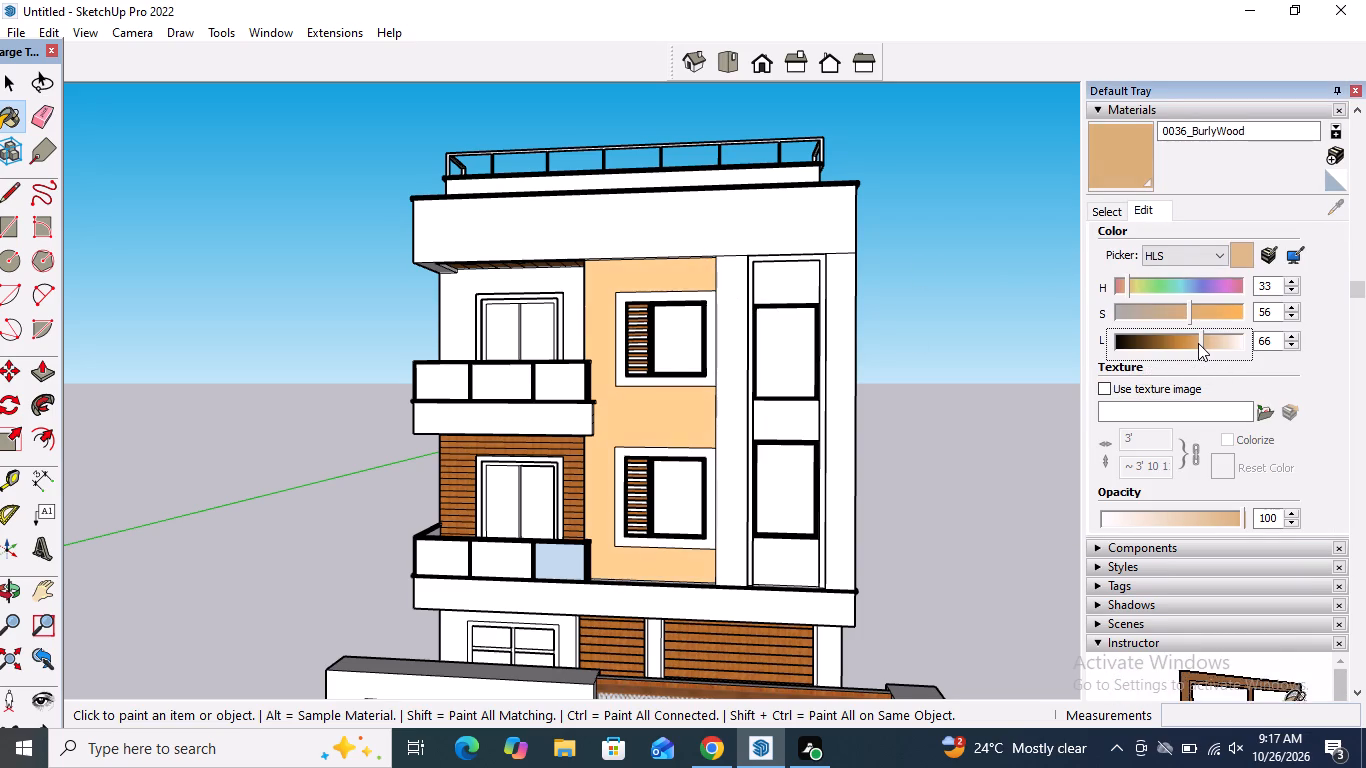
pyautogui.moveTo(1198, 343); pyautogui.dragTo(1188, 344)
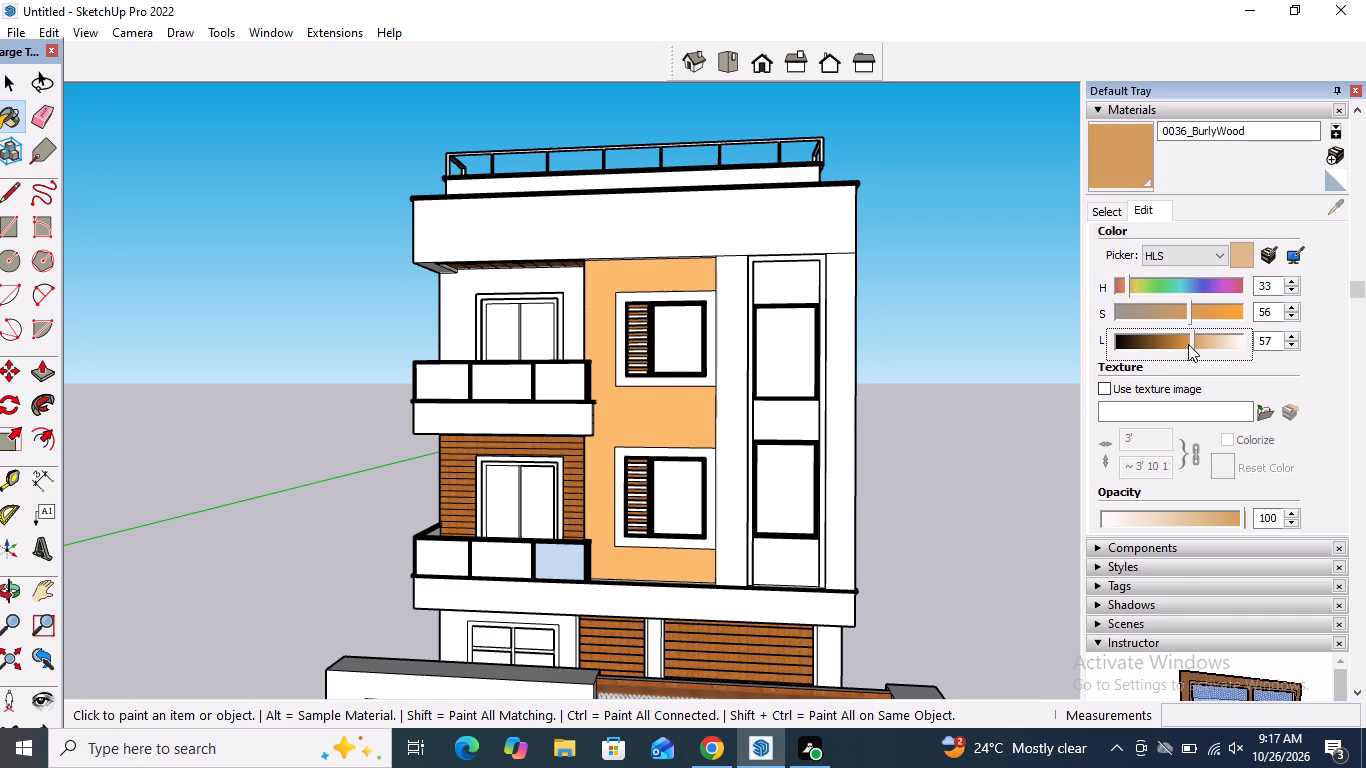
pyautogui.moveTo(1188, 344); pyautogui.dragTo(1185, 344)
pyautogui.moveTo(1185, 315); pyautogui.dragTo(1165, 316)
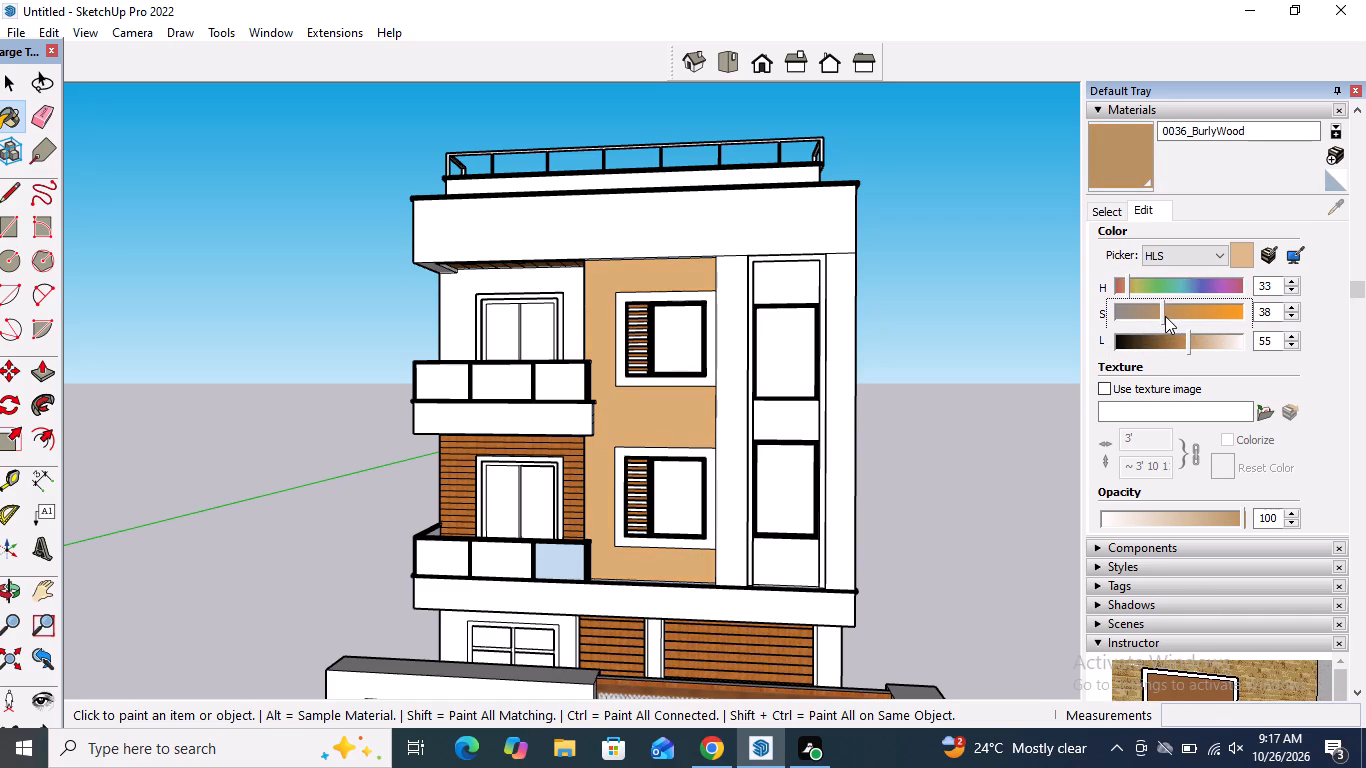
pyautogui.moveTo(1165, 316); pyautogui.dragTo(1162, 316)
# Paint the wall panels above and between the tall windows in the recessed bay with the edited 0036_BurlyWood.
pyautogui.scroll(1, 779, 312)
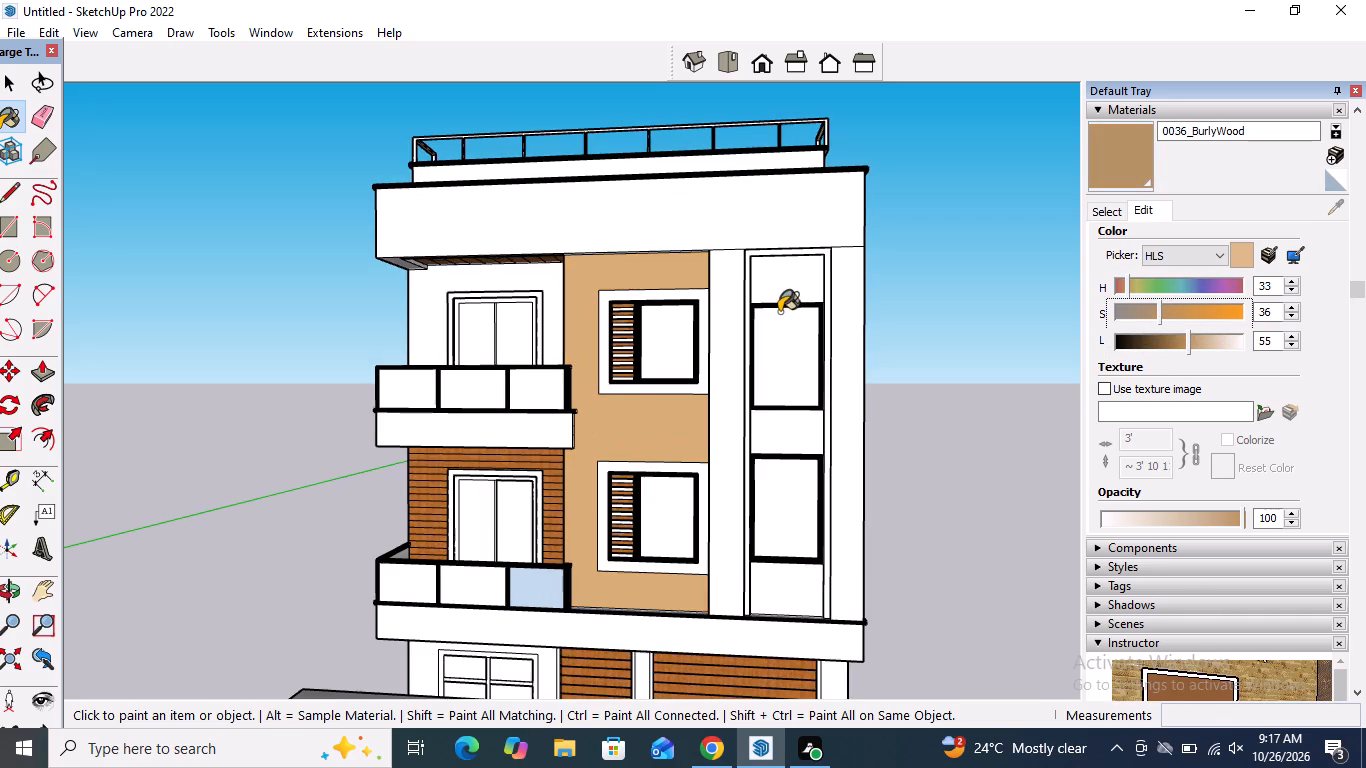
pyautogui.scroll(3, 751, 305)
pyautogui.click(767, 277)
pyautogui.click(793, 468)
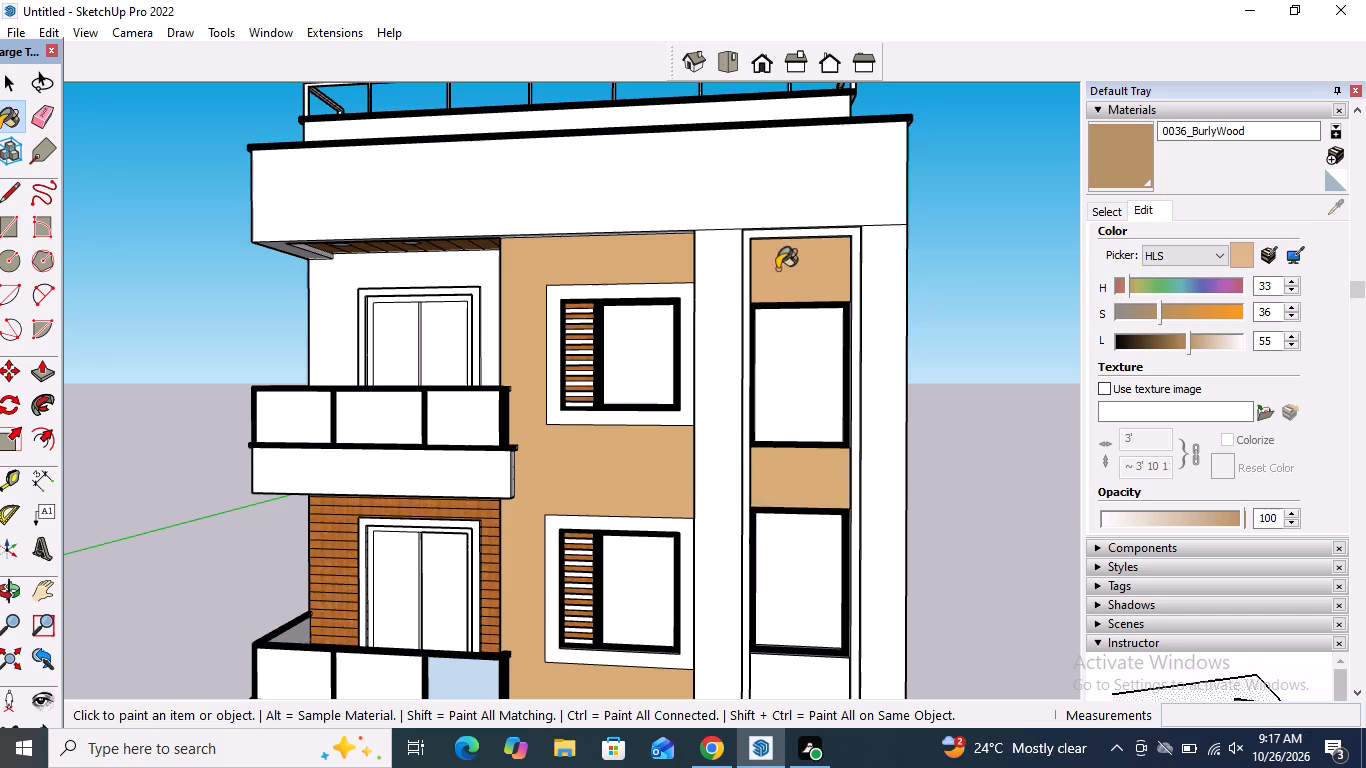
# Paint the panel below the lower tall window and the wall around the top balcony door with the edited 0036_BurlyWood.
pyautogui.scroll(-6, 777, 269)
pyautogui.click(779, 509)
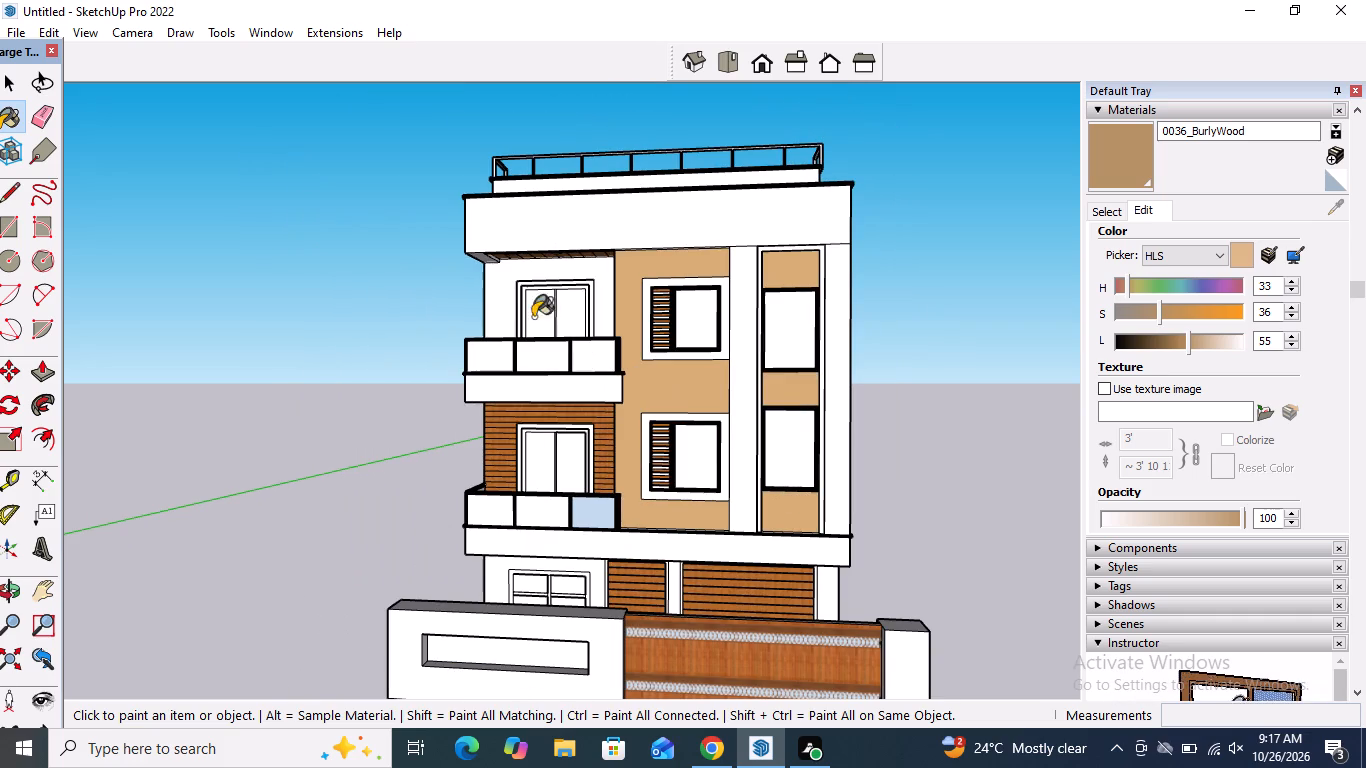
pyautogui.click(505, 273)
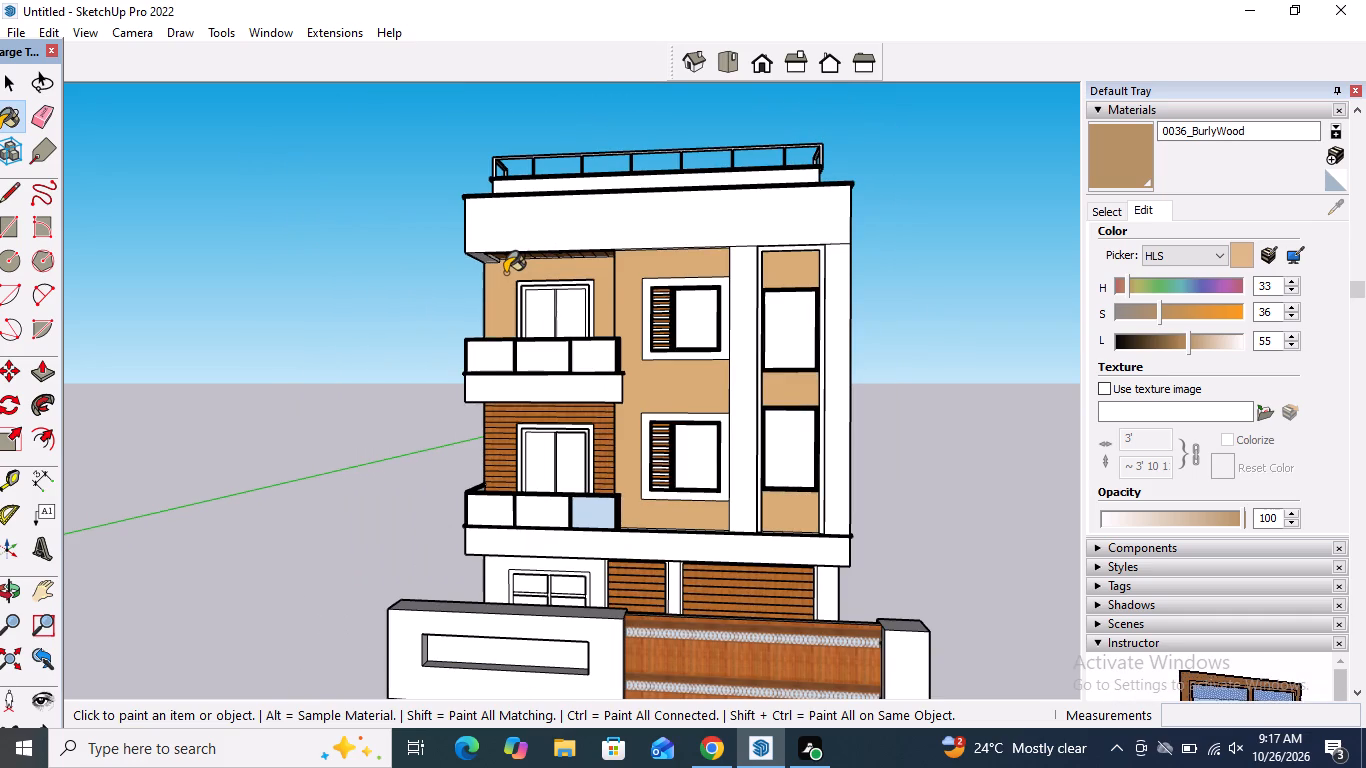
# Paint the top fascia band and the two vertical pillars beside the tall windows with 0035_Tan.
pyautogui.scroll(-4, 721, 399)
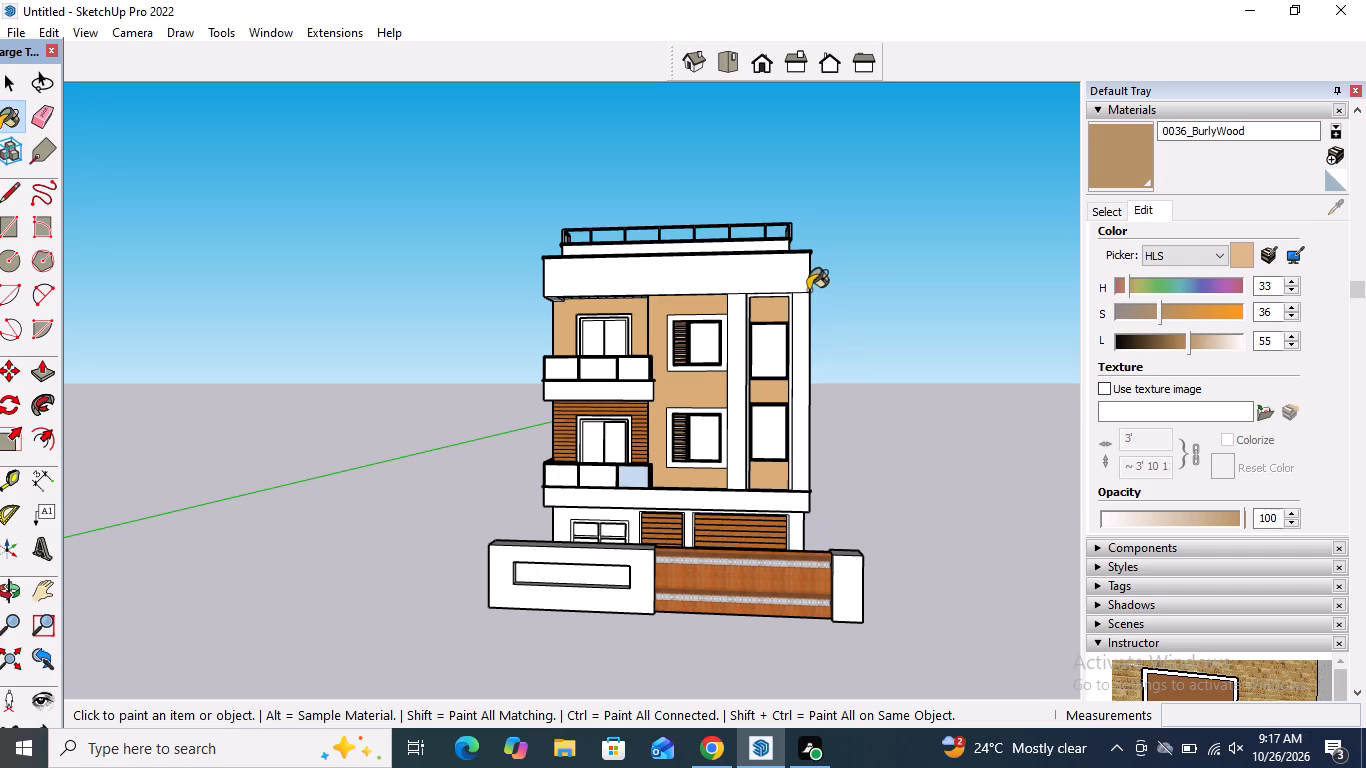
pyautogui.click(1108, 208)
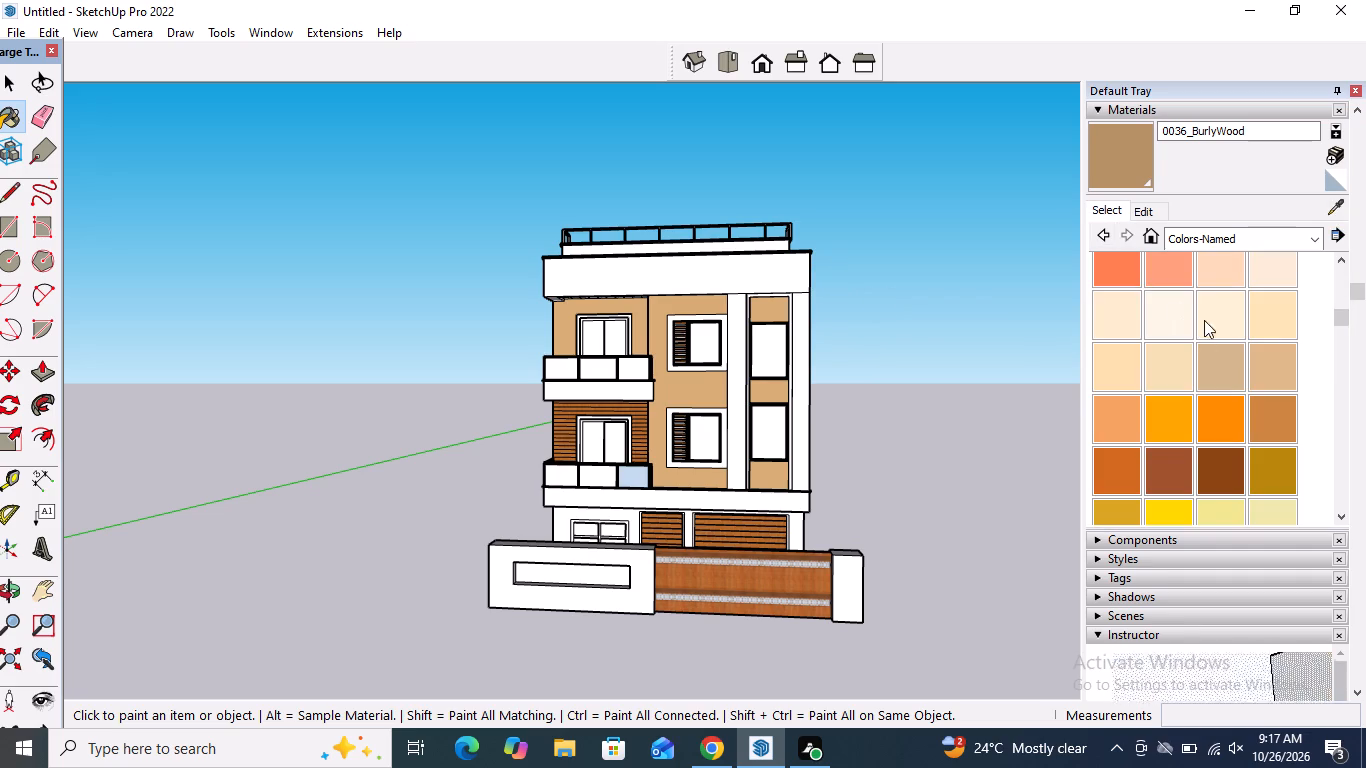
pyautogui.click(1224, 368)
pyautogui.click(781, 272)
pyautogui.scroll(3, 789, 302)
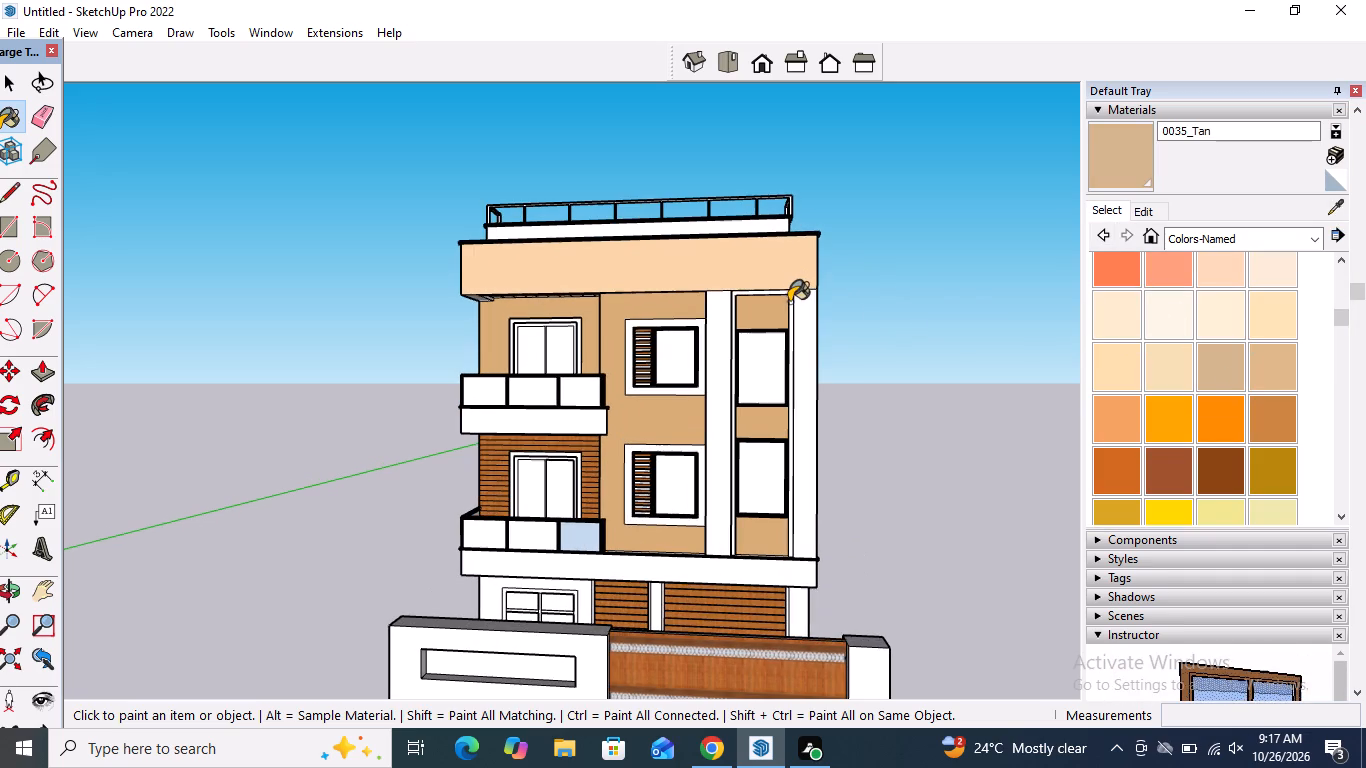
pyautogui.click(805, 293)
pyautogui.click(723, 311)
# Paint the rooftop parapet, the upper balcony slab edge and the band above the ground floor with 0035_Tan.
pyautogui.scroll(-4, 854, 271)
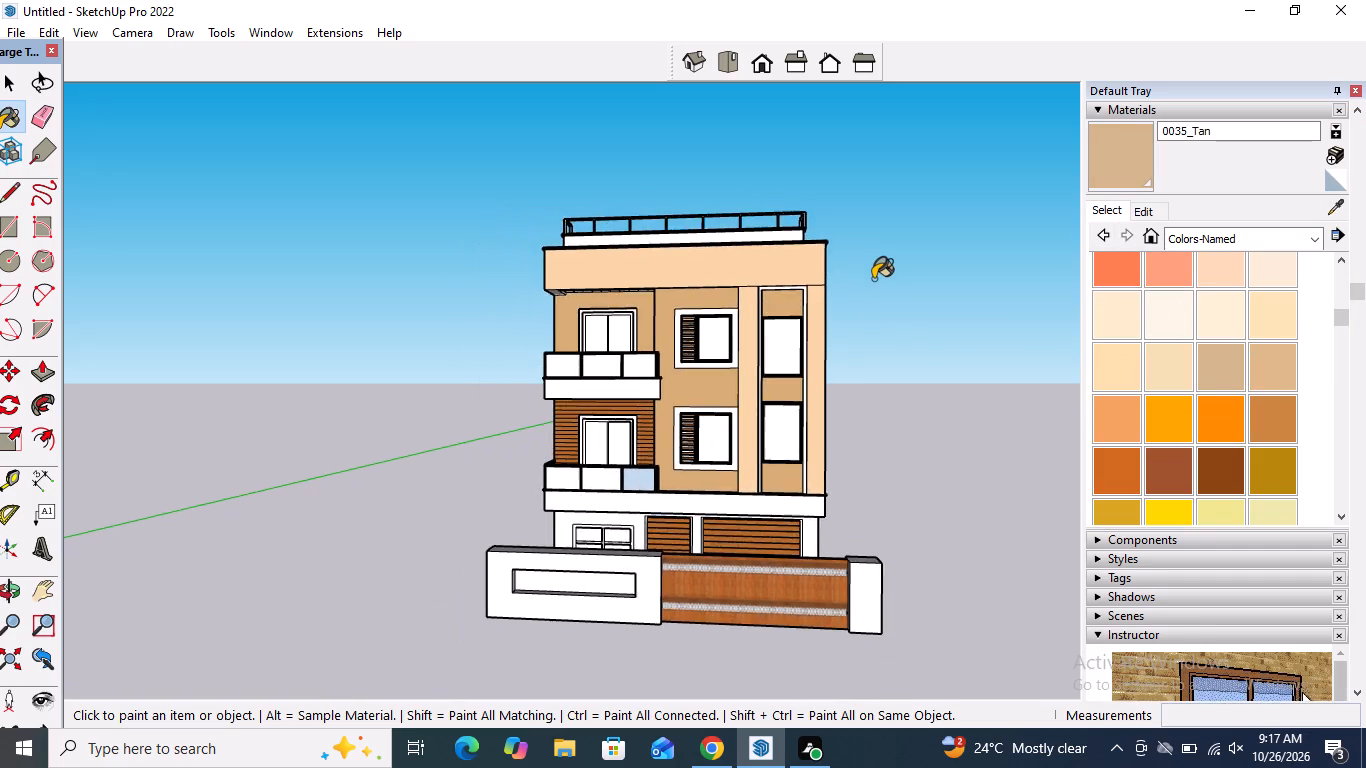
pyautogui.scroll(-5, 873, 279)
pyautogui.moveTo(820, 255); pyautogui.dragTo(838, 438, button='middle')
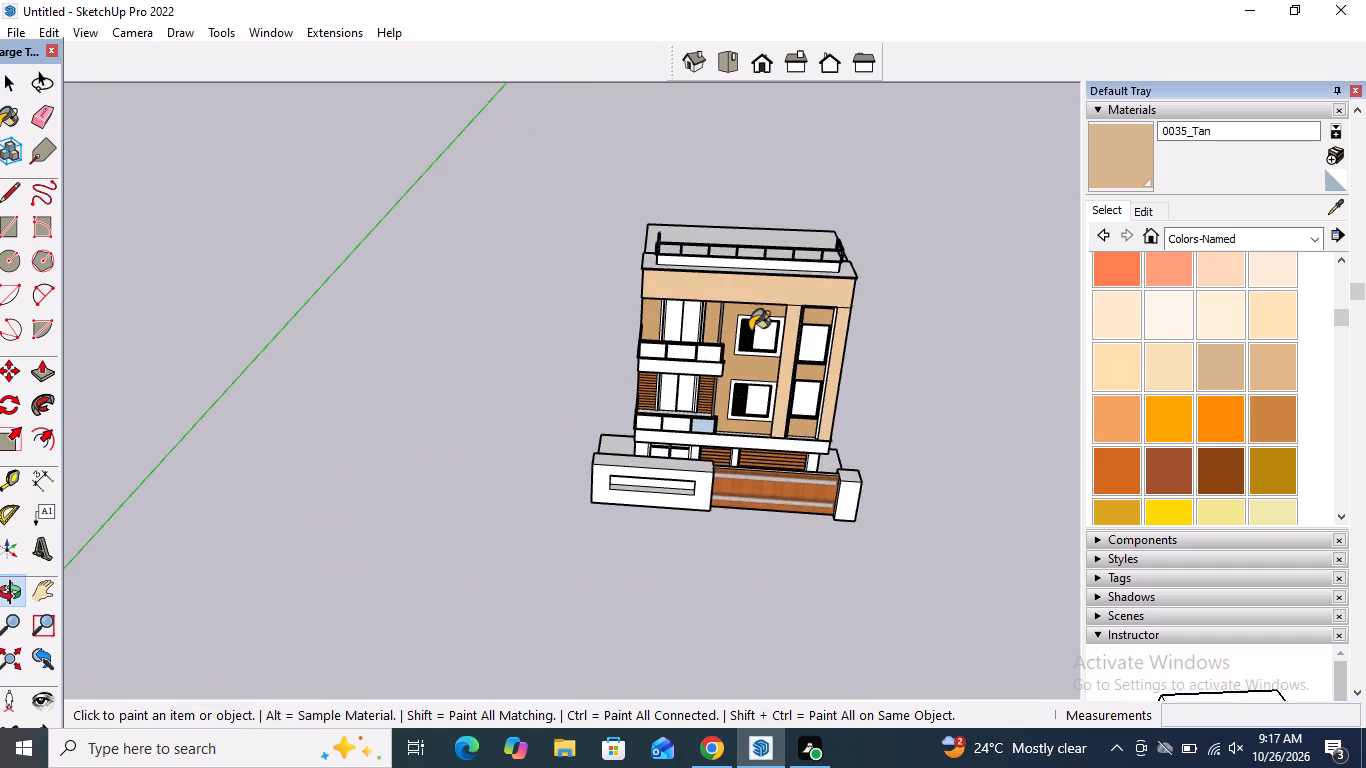
pyautogui.scroll(8, 757, 249)
pyautogui.click(749, 243)
pyautogui.scroll(-6, 739, 245)
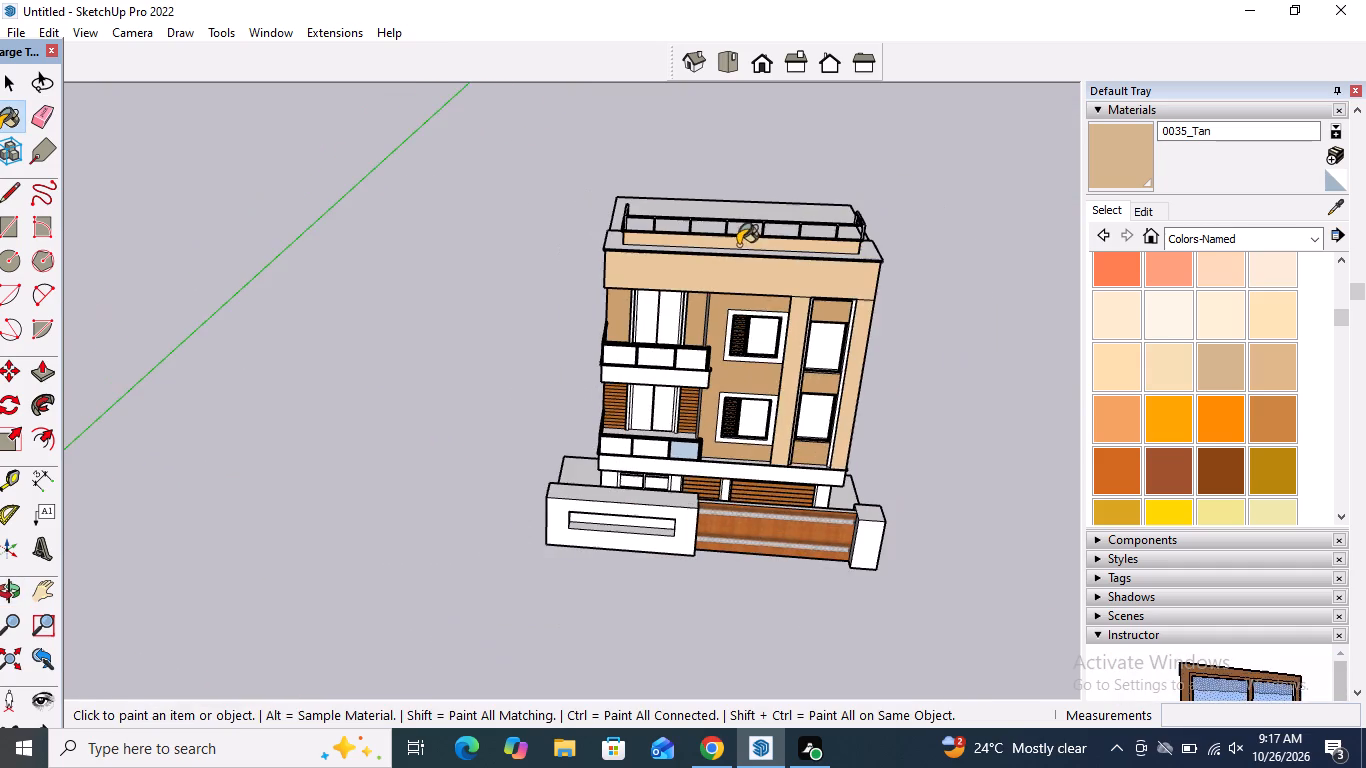
pyautogui.moveTo(774, 370); pyautogui.dragTo(784, 233, button='middle')
pyautogui.scroll(4, 738, 377)
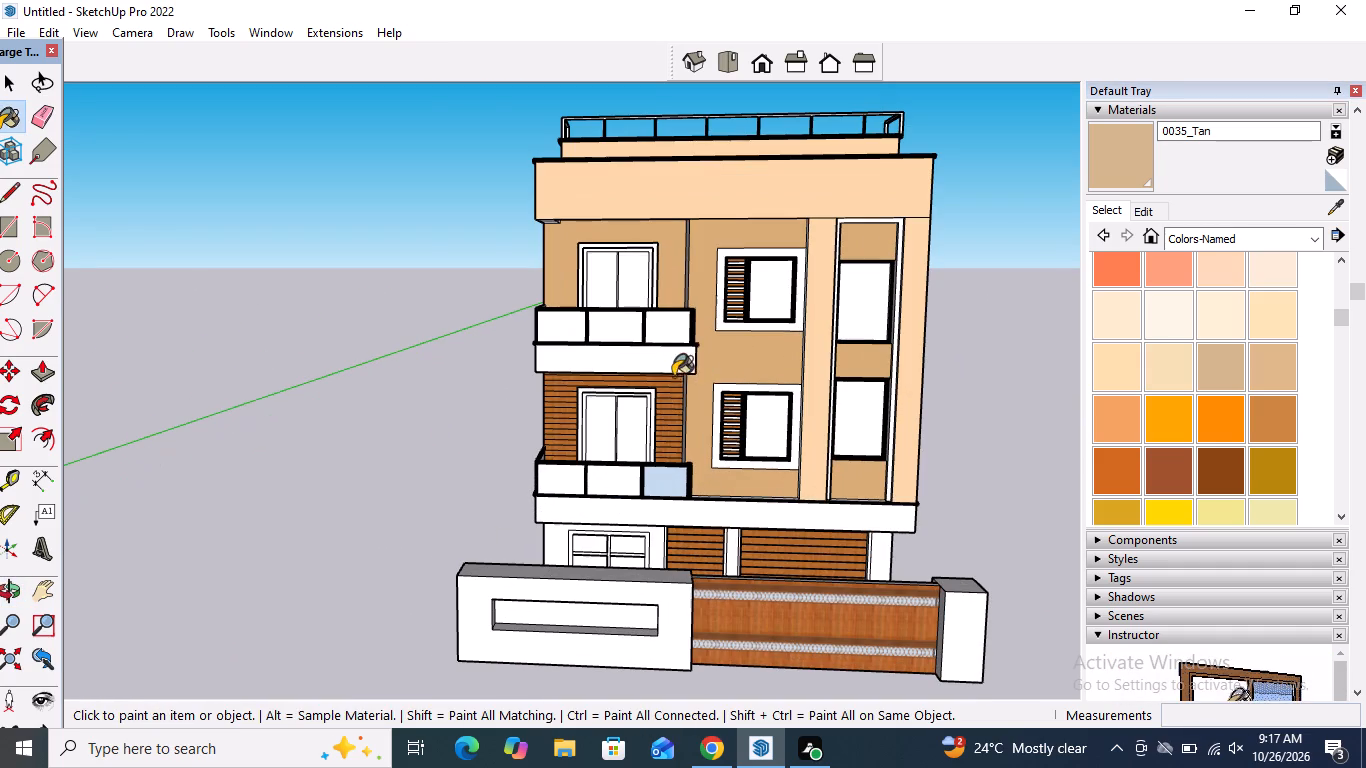
pyautogui.click(659, 363)
pyautogui.click(727, 517)
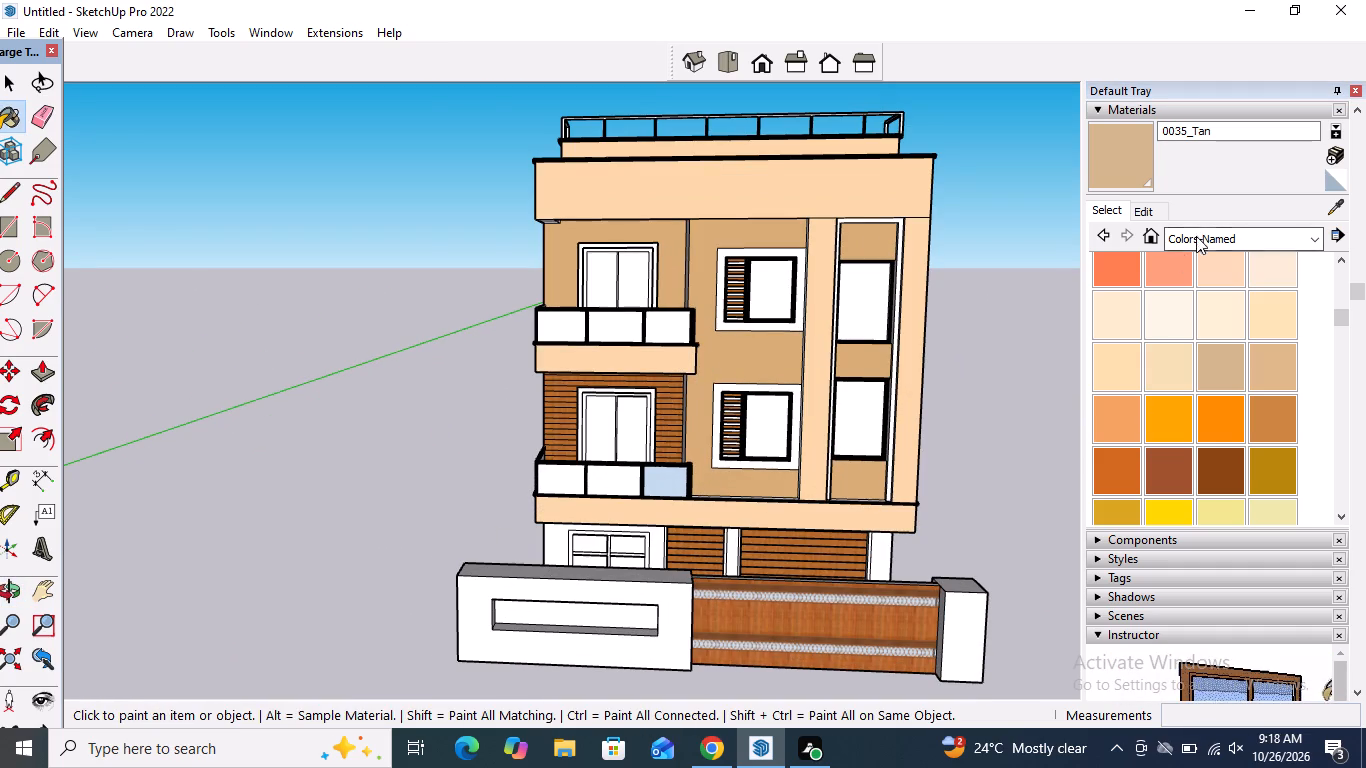
# Paint the upper balcony's front and side railing panels with Translucent Glass Gray from the Glass and Mirrors collection.
pyautogui.click(1196, 236)
pyautogui.click(1198, 340)
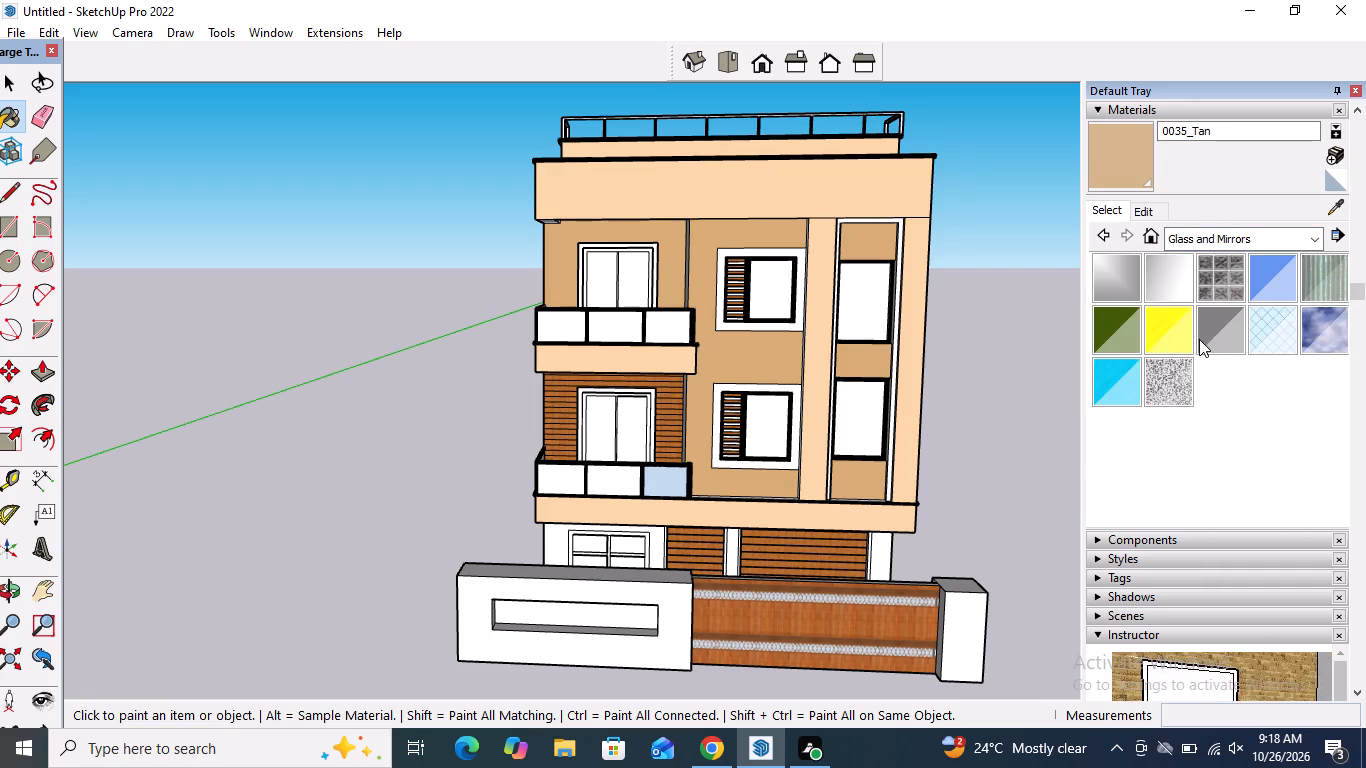
pyautogui.click(1217, 337)
pyautogui.scroll(7, 653, 355)
pyautogui.click(603, 315)
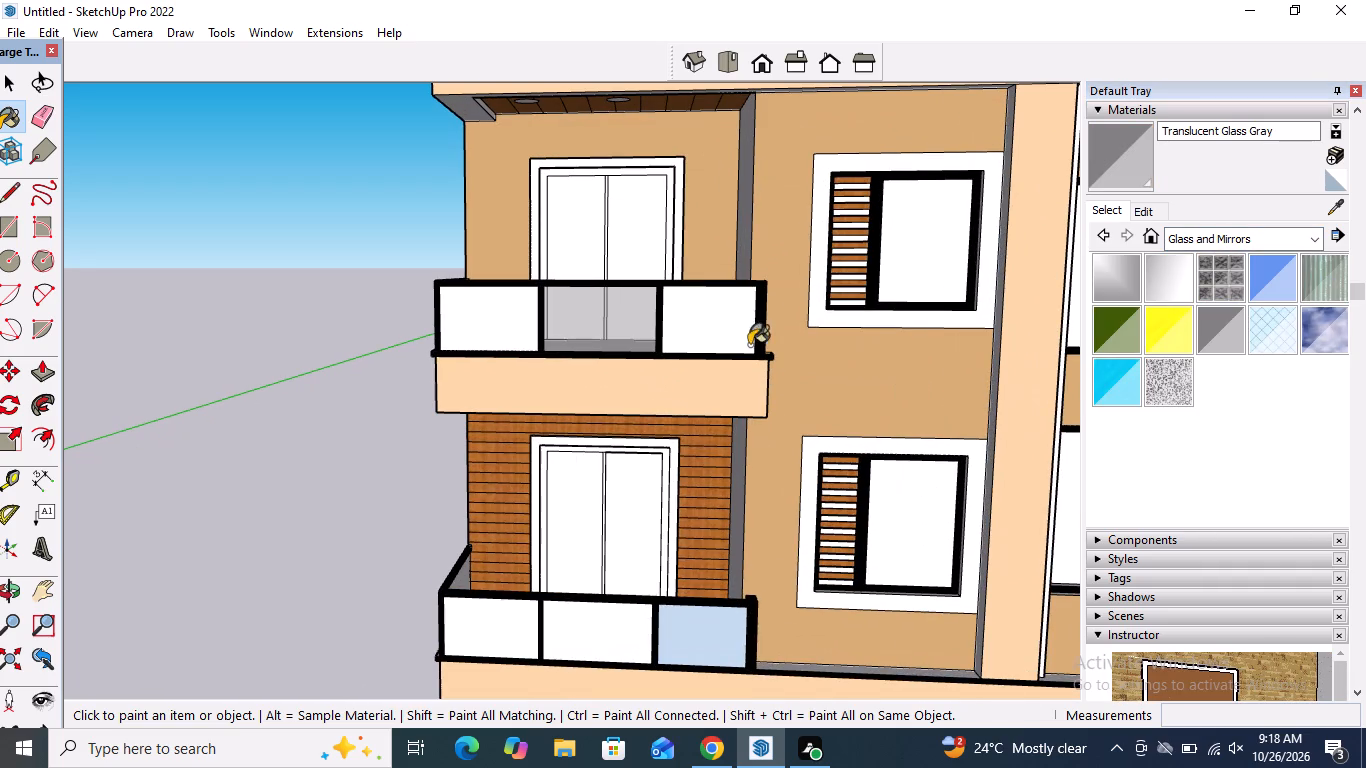
pyautogui.click(728, 331)
pyautogui.click(500, 329)
pyautogui.moveTo(522, 327); pyautogui.dragTo(817, 342, button='middle')
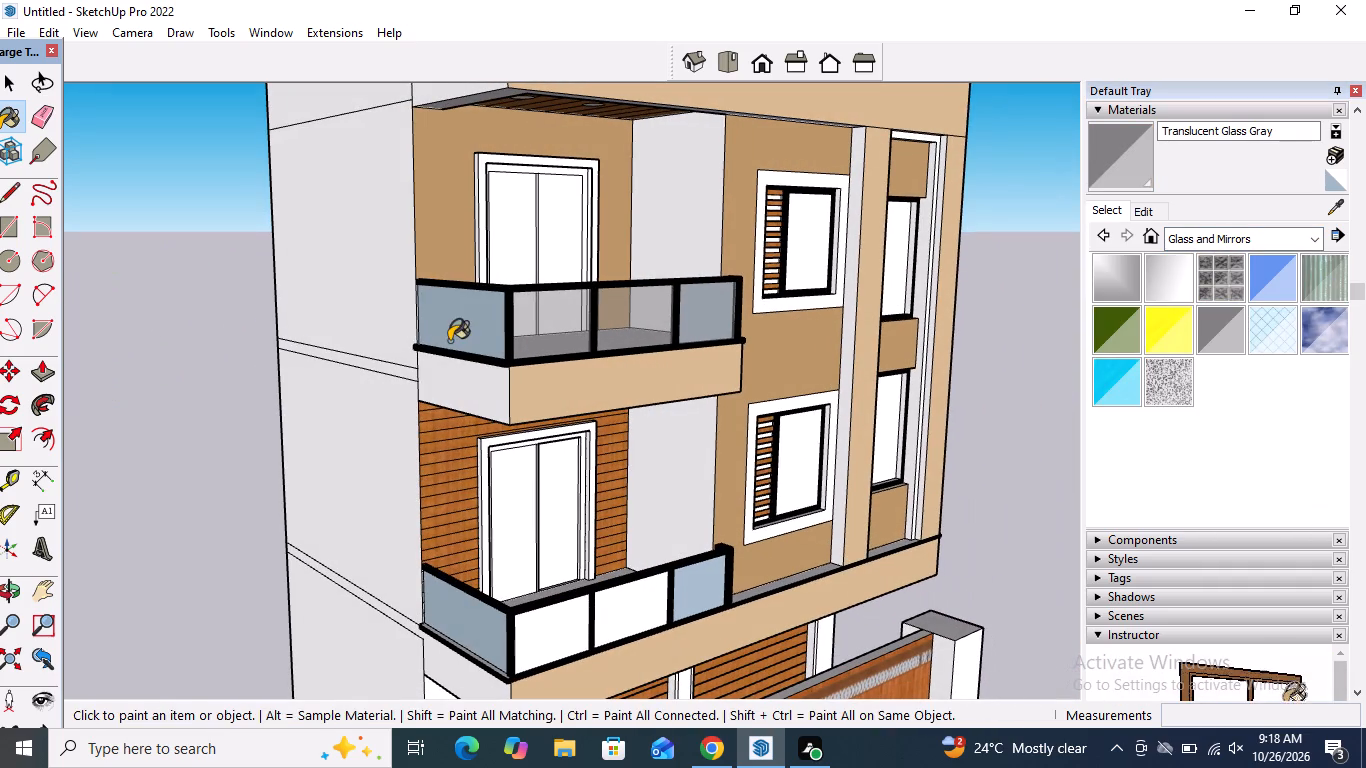
pyautogui.moveTo(457, 320); pyautogui.dragTo(457, 331)
# Paint the lower balcony's side and front railing panels with Translucent Glass Gray.
pyautogui.click(481, 633)
pyautogui.moveTo(555, 635); pyautogui.dragTo(581, 635)
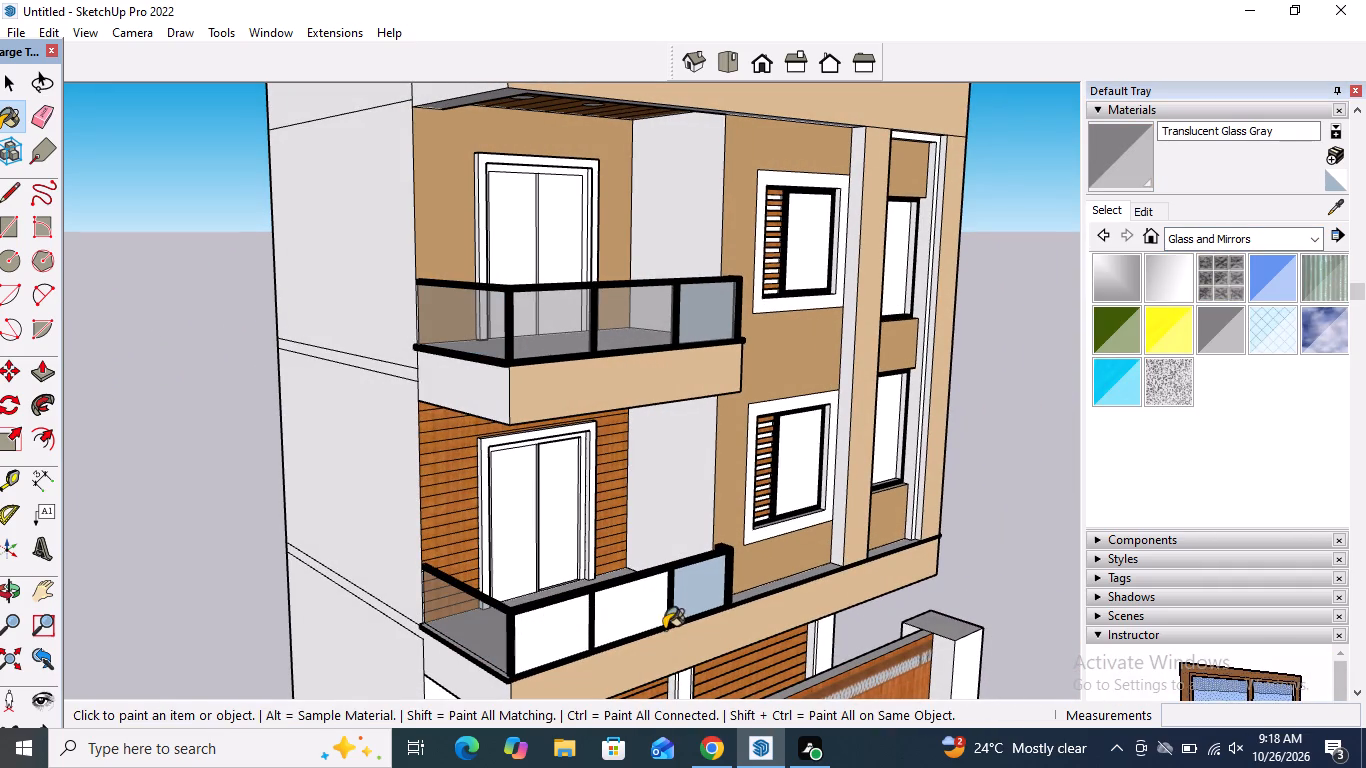
pyautogui.click(645, 599)
pyautogui.click(687, 592)
# Paint the panes of the two shuttered windows and the two tall windows with Translucent Glass Gray.
pyautogui.scroll(-4, 506, 428)
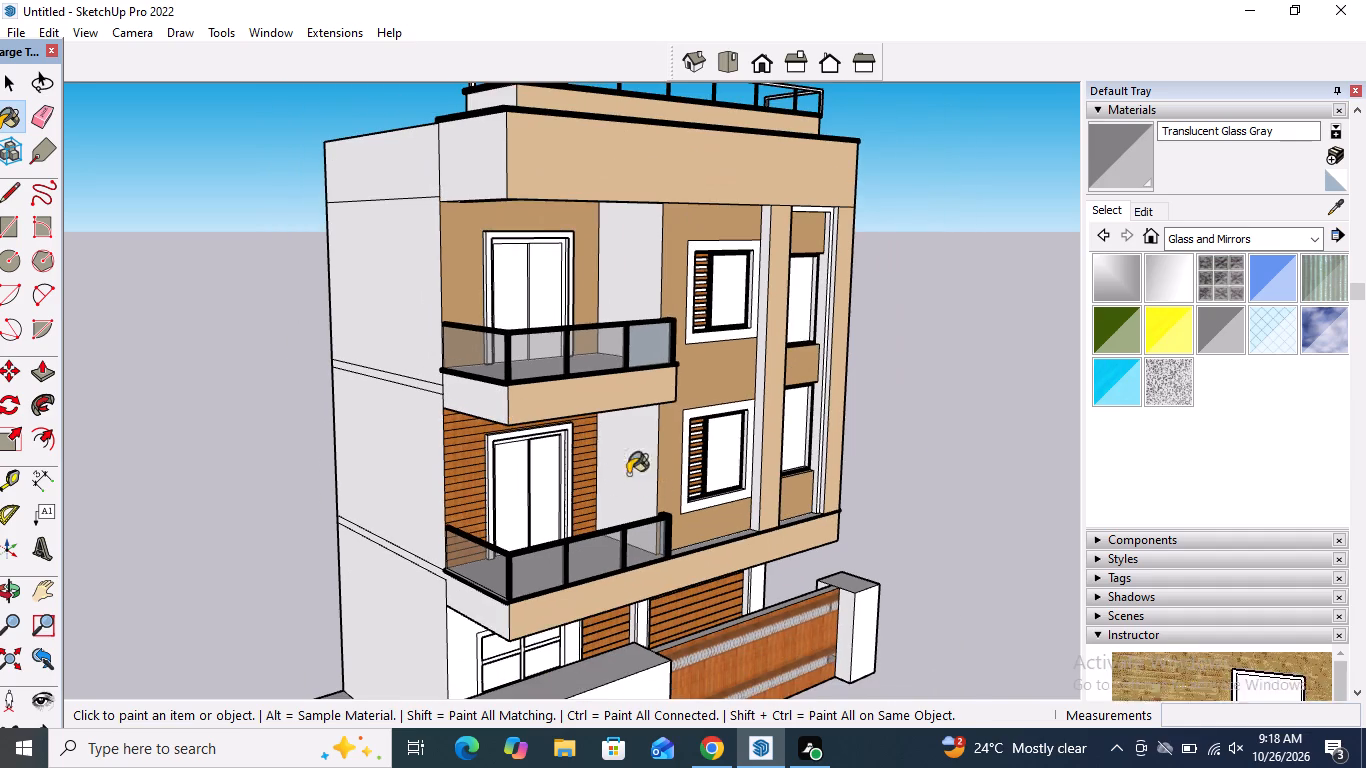
pyautogui.moveTo(628, 474); pyautogui.dragTo(343, 395, button='middle')
pyautogui.moveTo(705, 463); pyautogui.dragTo(721, 440)
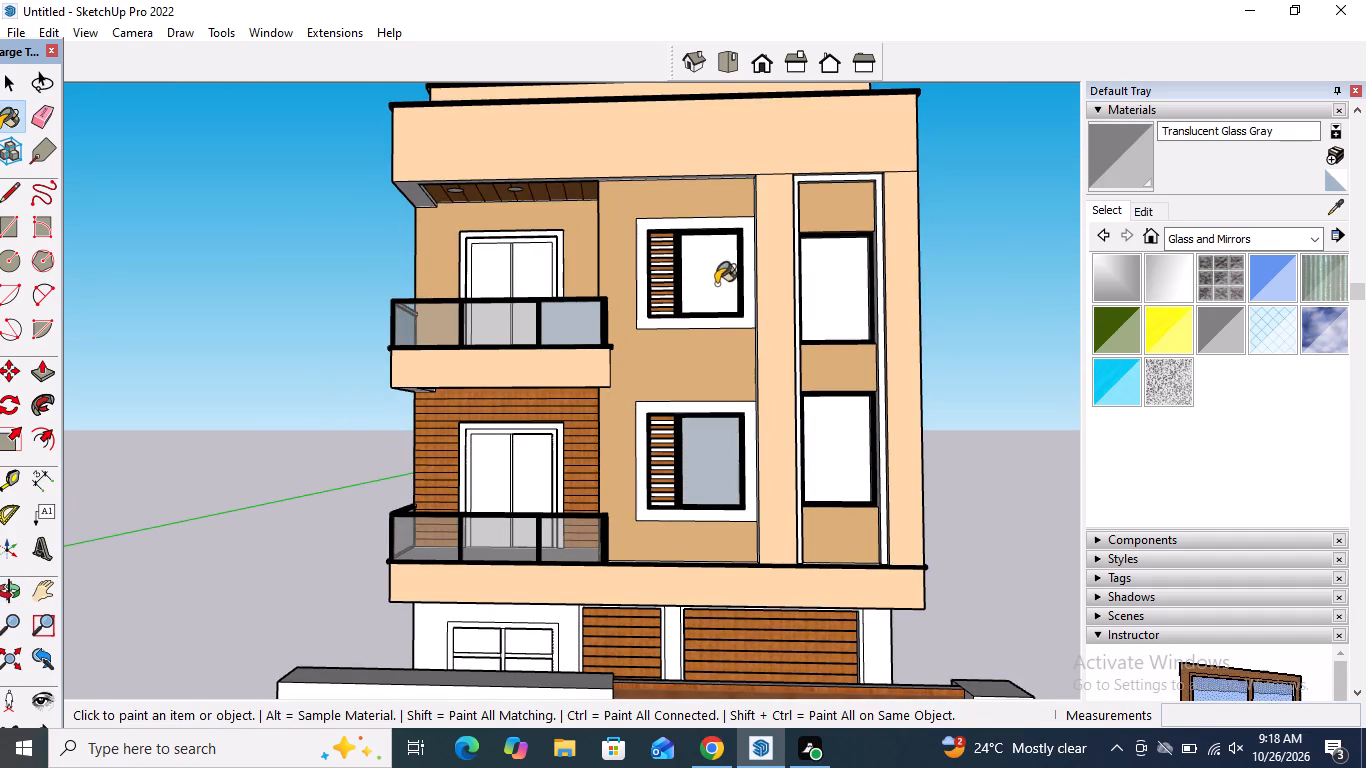
pyautogui.click(716, 284)
pyautogui.click(832, 284)
pyautogui.click(832, 421)
# Paint the upper and middle panes of the ground-floor window behind the fence with Translucent Glass Gray.
pyautogui.scroll(-7, 780, 291)
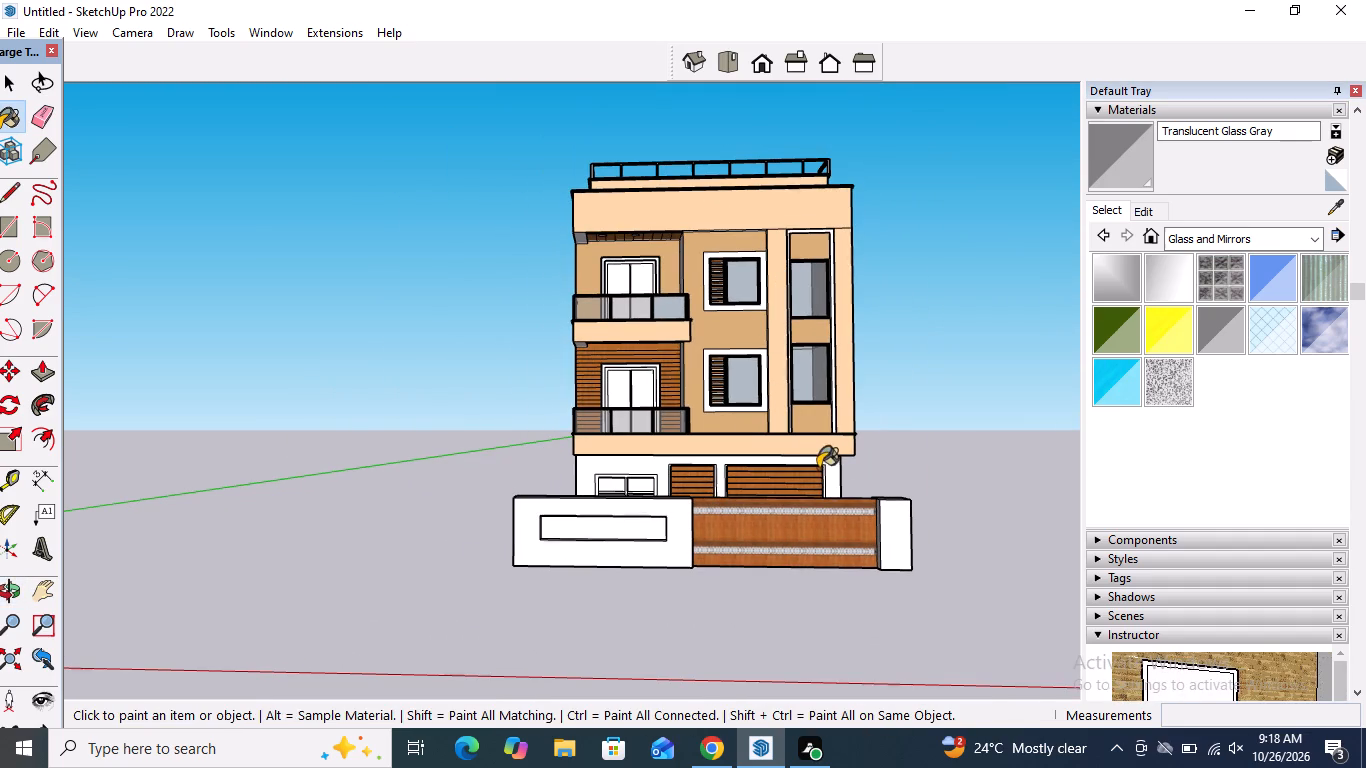
pyautogui.scroll(10, 635, 476)
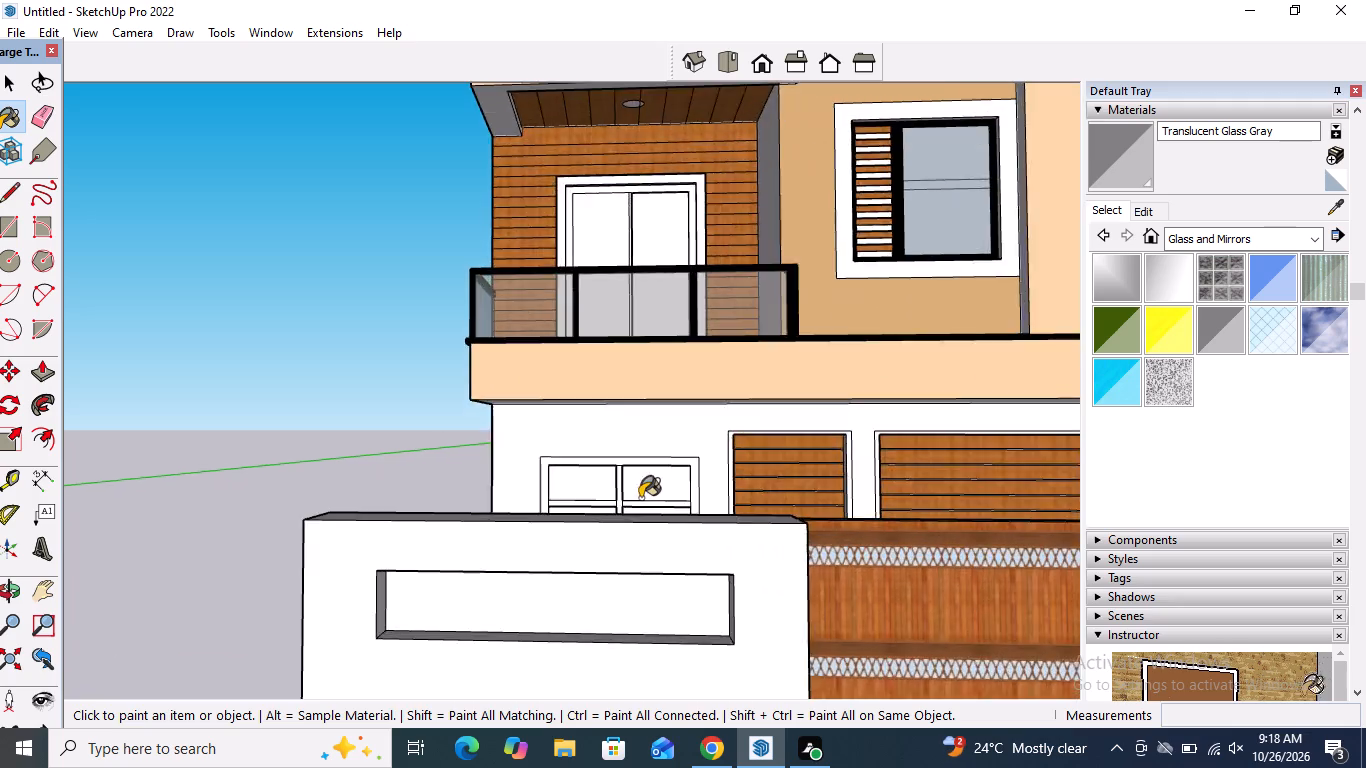
pyautogui.scroll(4, 640, 498)
pyautogui.click(650, 481)
pyautogui.click(564, 489)
pyautogui.moveTo(656, 361); pyautogui.dragTo(627, 478, button='middle')
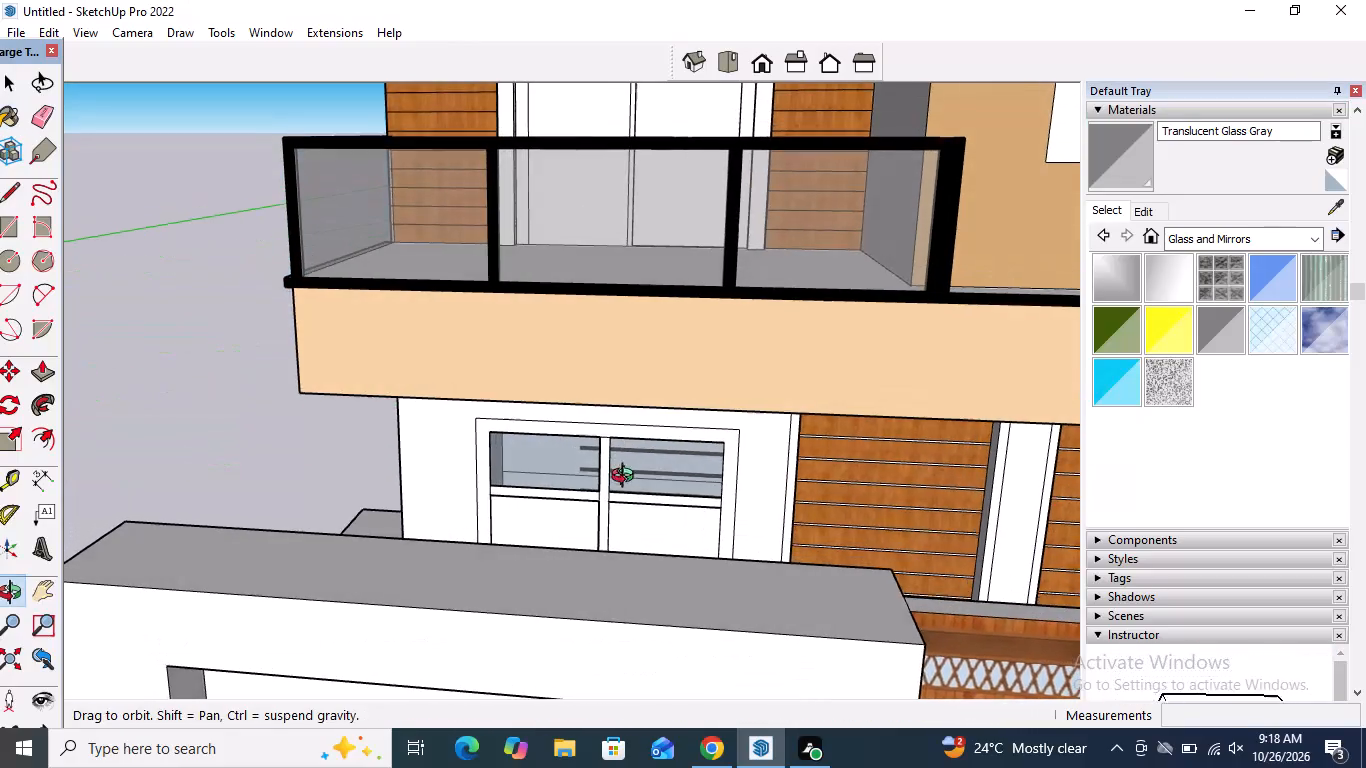
pyautogui.moveTo(627, 478); pyautogui.dragTo(627, 481, button='middle')
pyautogui.scroll(5, 630, 513)
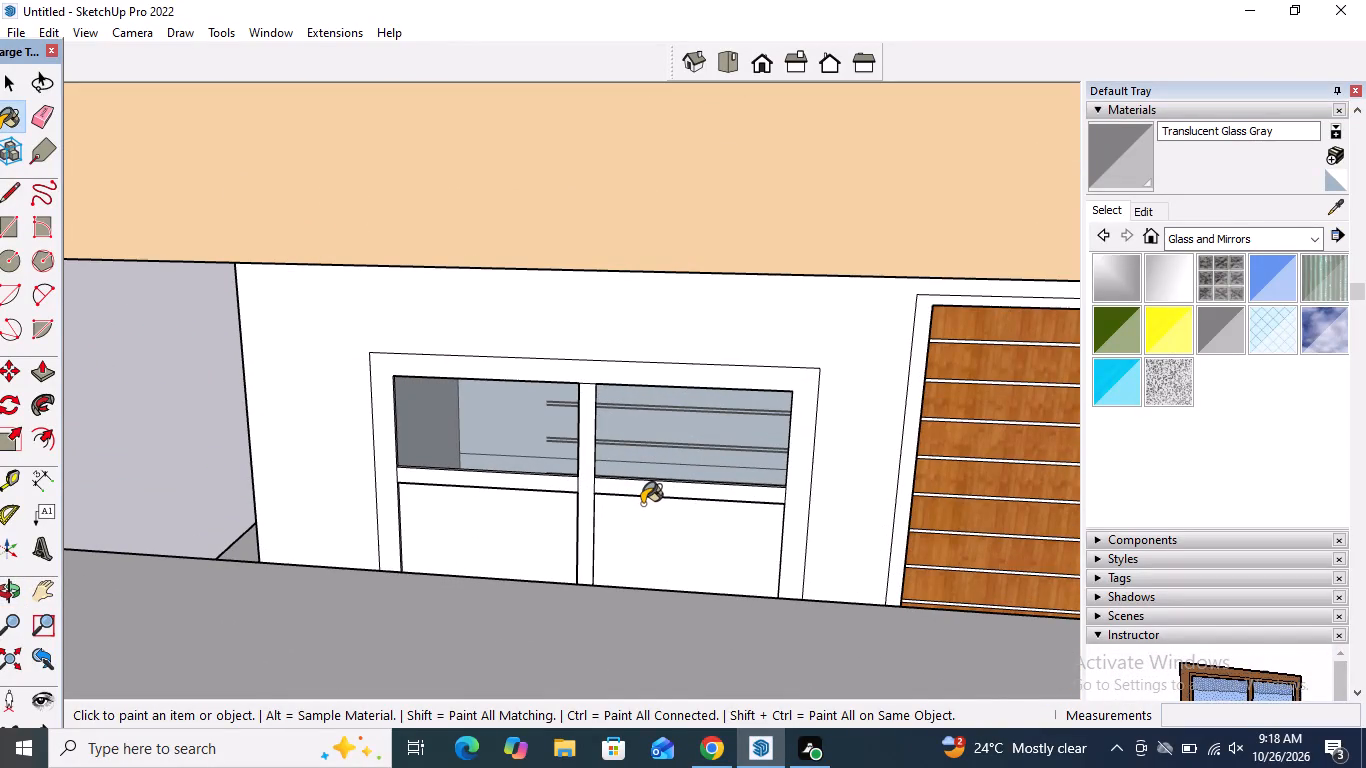
pyautogui.scroll(2, 644, 520)
pyautogui.click(639, 525)
pyautogui.click(468, 540)
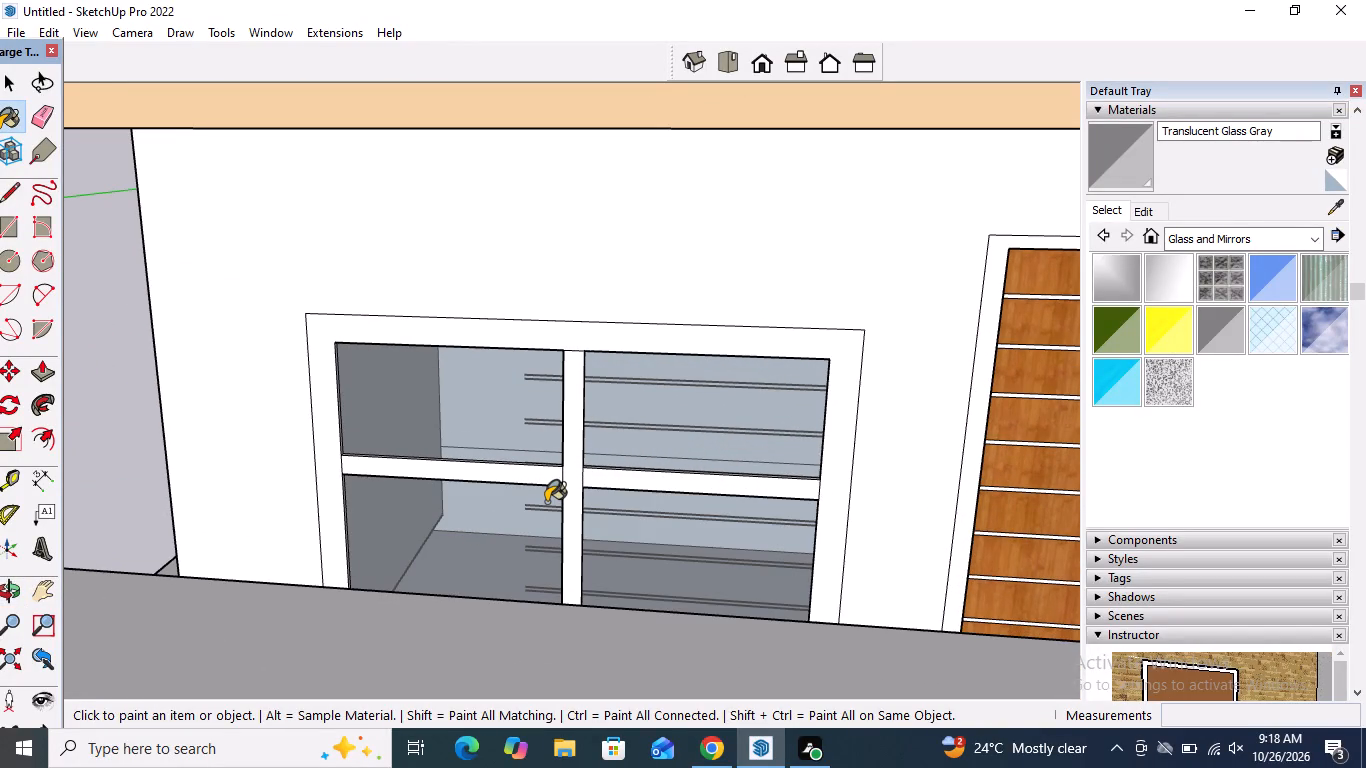
# Paint the two bottom panes of the ground-floor window with Translucent Glass Gray.
pyautogui.scroll(-9, 715, 300)
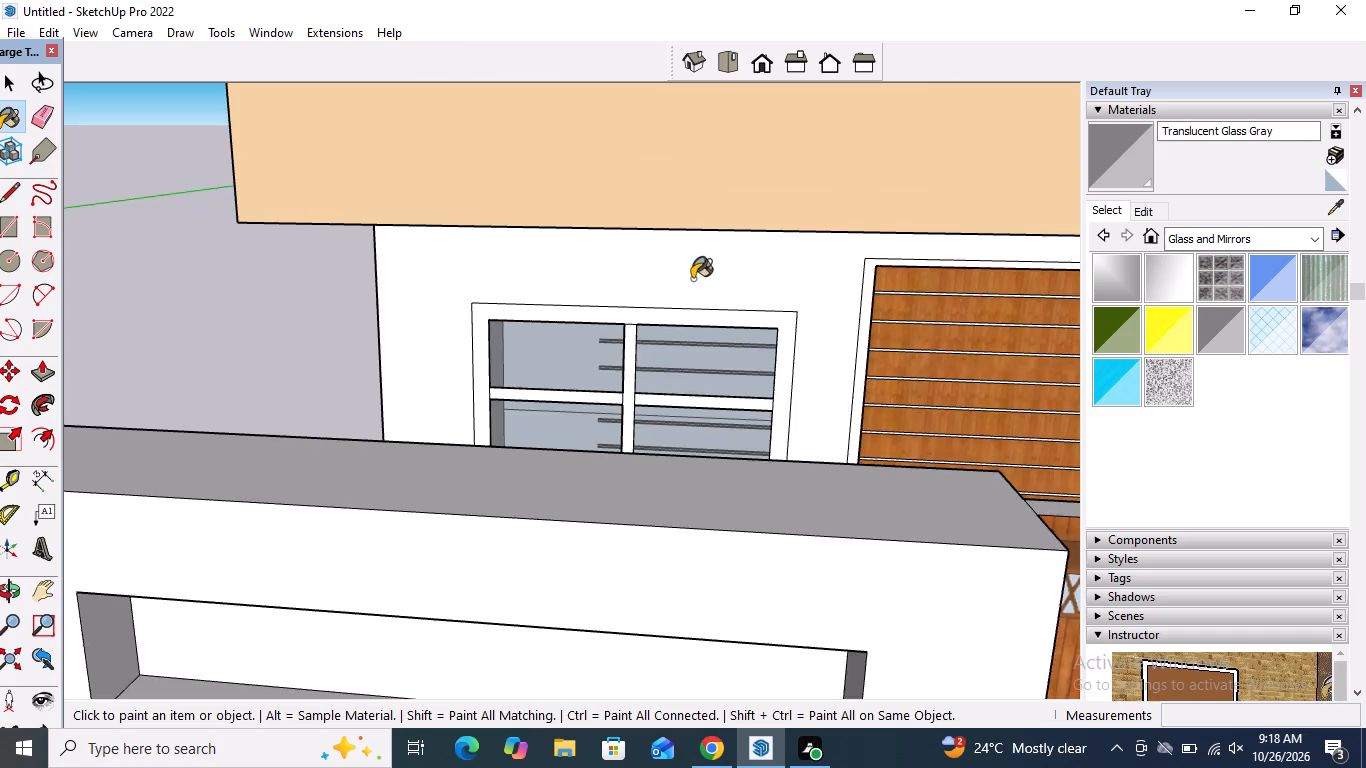
pyautogui.scroll(-3, 692, 279)
pyautogui.moveTo(719, 270); pyautogui.dragTo(502, 428, button='middle')
pyautogui.scroll(13, 699, 499)
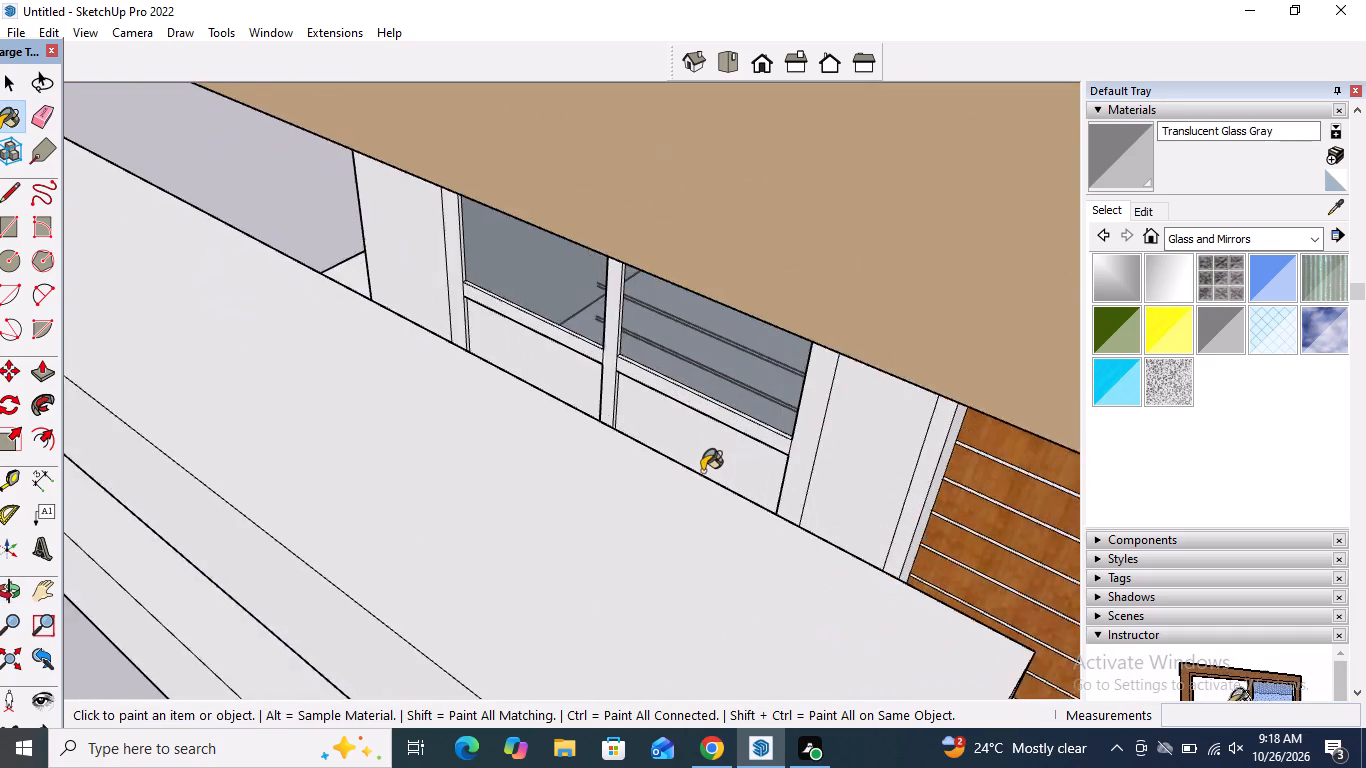
pyautogui.scroll(3, 702, 471)
pyautogui.moveTo(697, 469); pyautogui.dragTo(663, 479, button='middle')
pyautogui.click(667, 458)
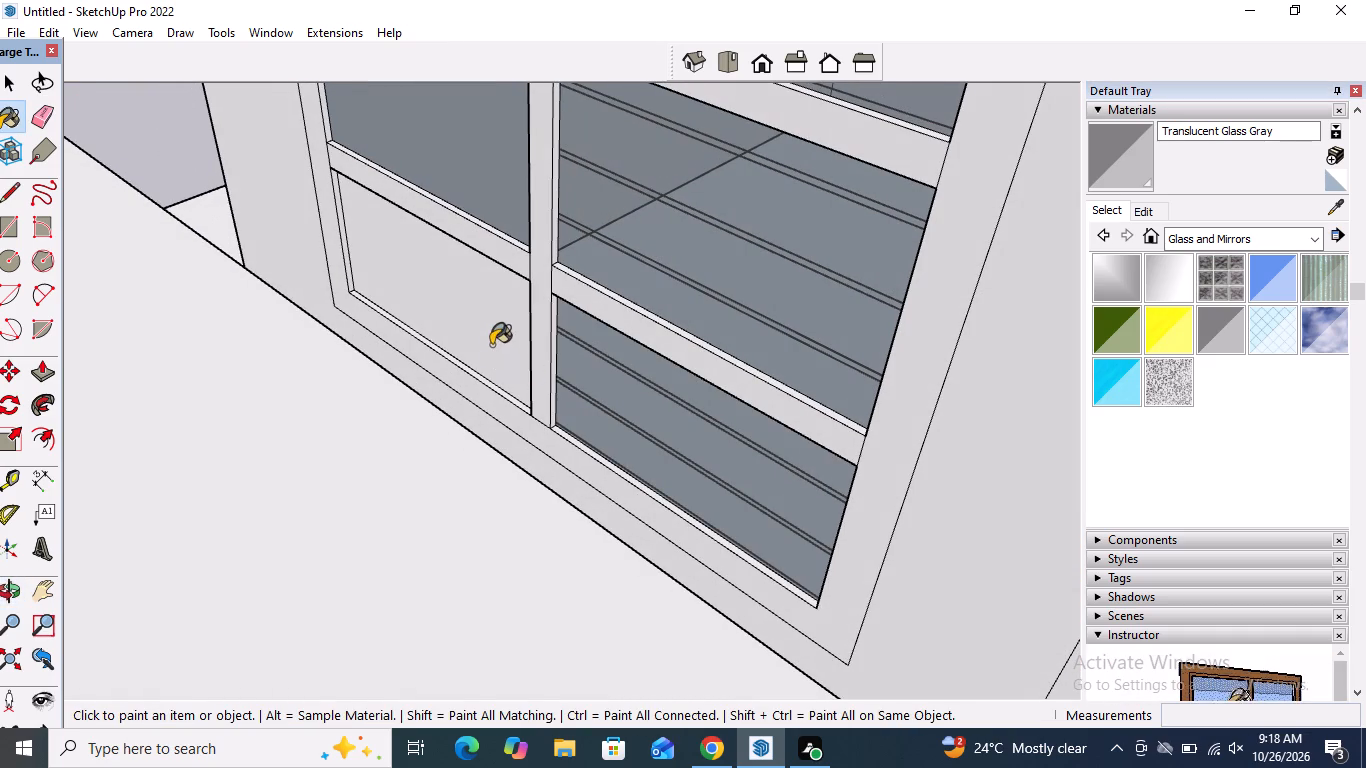
pyautogui.click(491, 344)
# Edit the Translucent Glass Gray colour in HLS to luminance 99.
pyautogui.click(1147, 213)
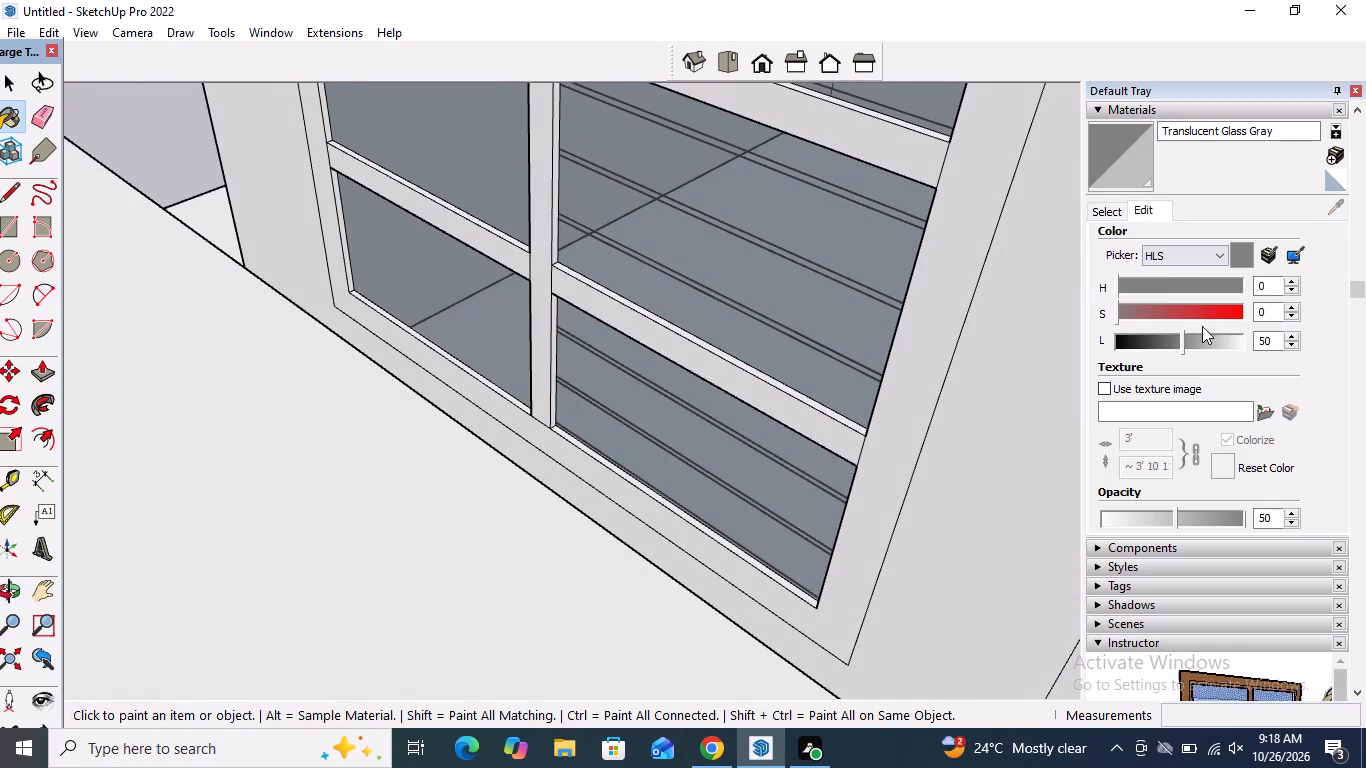
pyautogui.moveTo(1186, 340); pyautogui.dragTo(1218, 344)
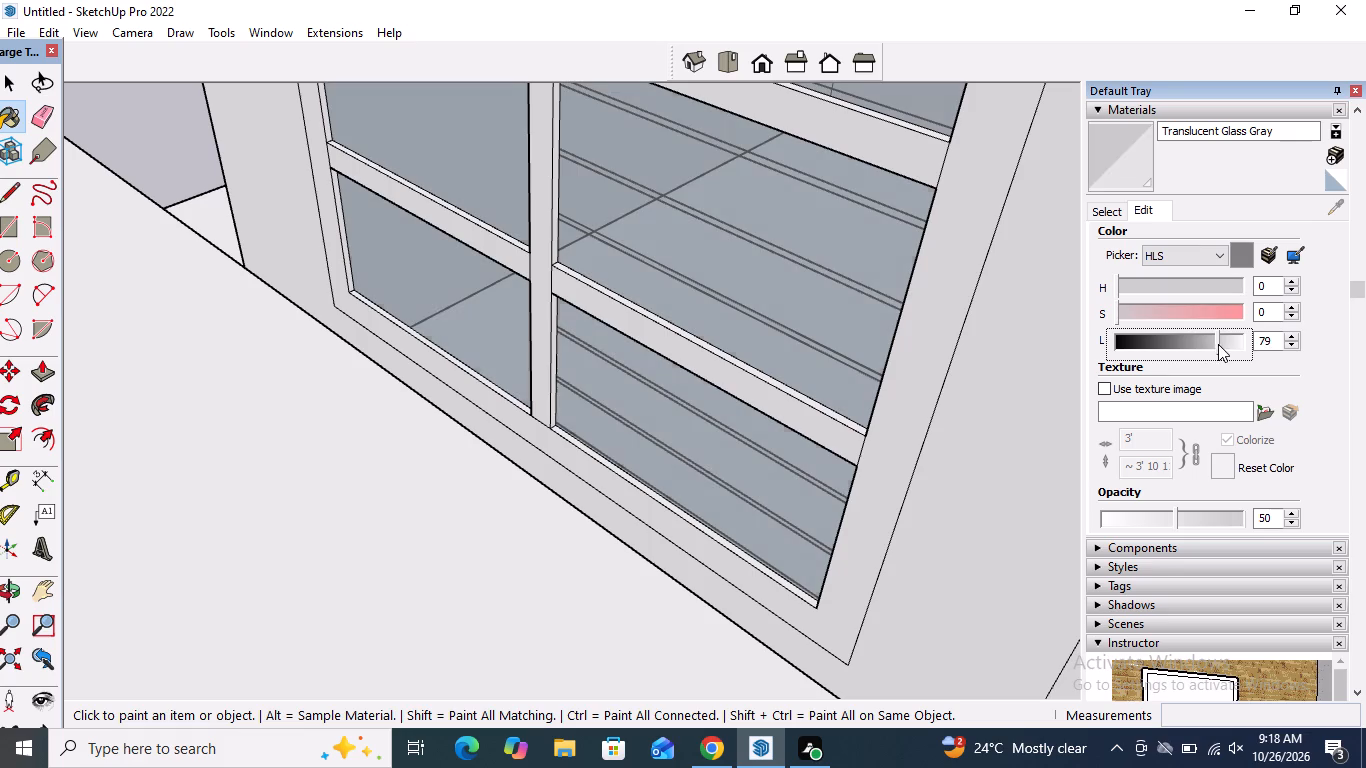
pyautogui.moveTo(1218, 344); pyautogui.dragTo(1239, 343)
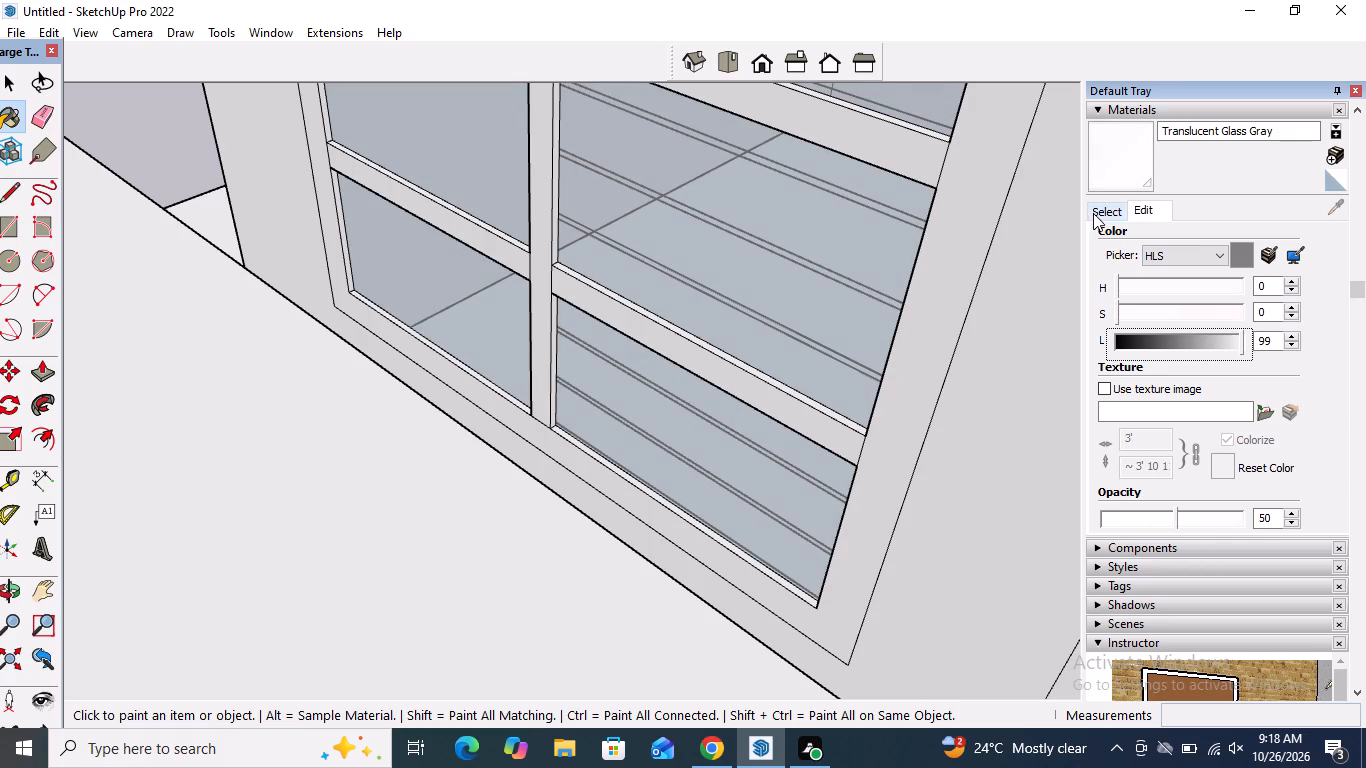
pyautogui.click(1093, 213)
# Try to repaint the upper balcony's front railing panel nearest the shuttered windows with the edited Translucent Glass Gray.
pyautogui.scroll(-5, 787, 282)
pyautogui.scroll(-18, 777, 291)
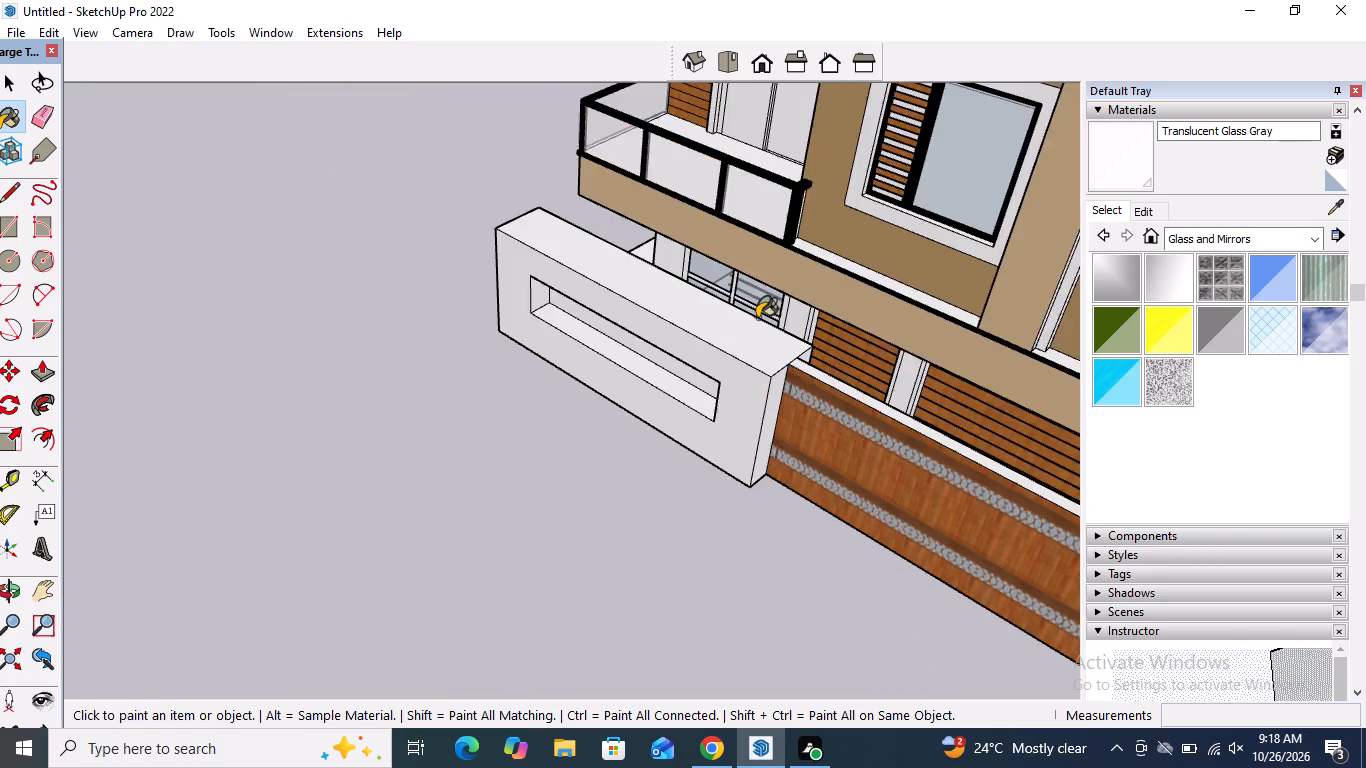
pyautogui.scroll(-6, 757, 318)
pyautogui.moveTo(709, 439); pyautogui.dragTo(961, 225, button='middle')
pyautogui.scroll(-6, 878, 475)
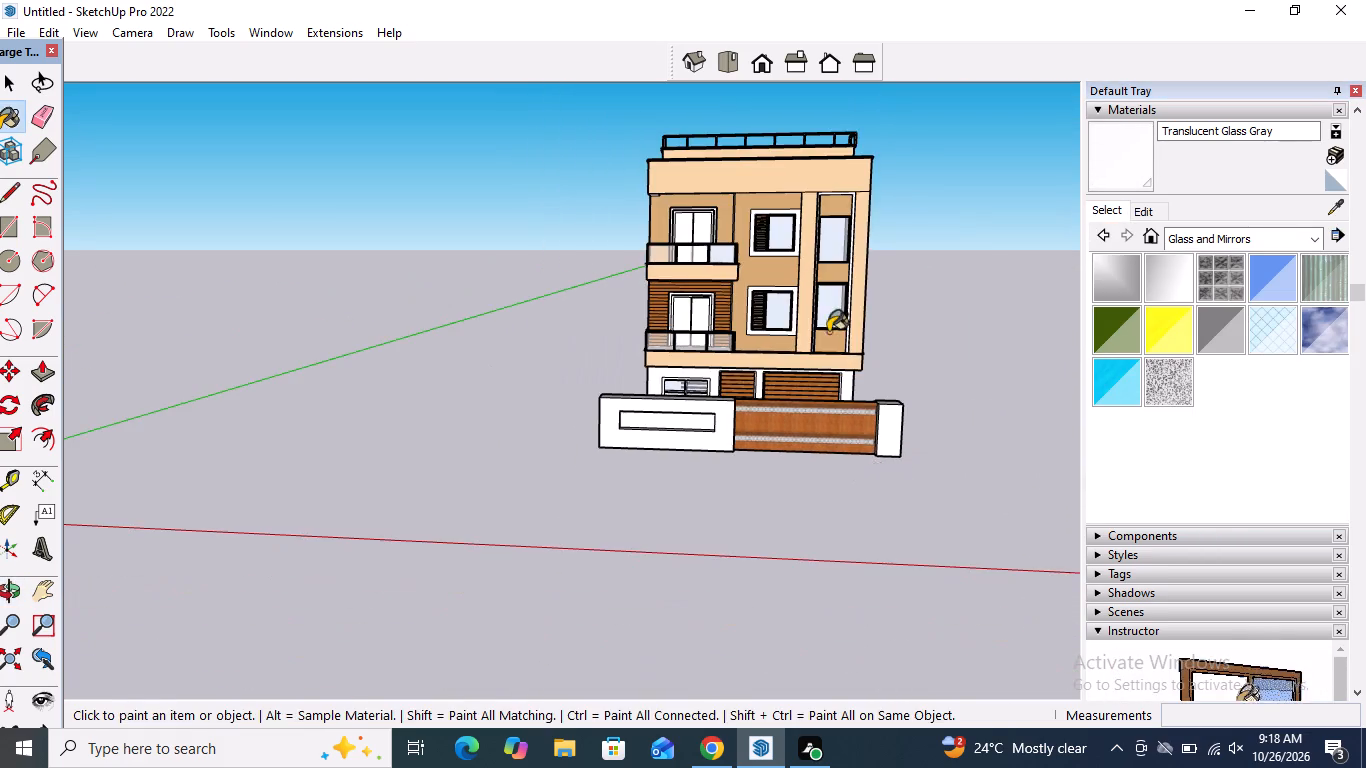
pyautogui.moveTo(828, 313); pyautogui.dragTo(851, 226, button='middle')
pyautogui.scroll(6, 699, 242)
pyautogui.scroll(11, 748, 317)
pyautogui.moveTo(699, 247); pyautogui.dragTo(667, 283, button='middle')
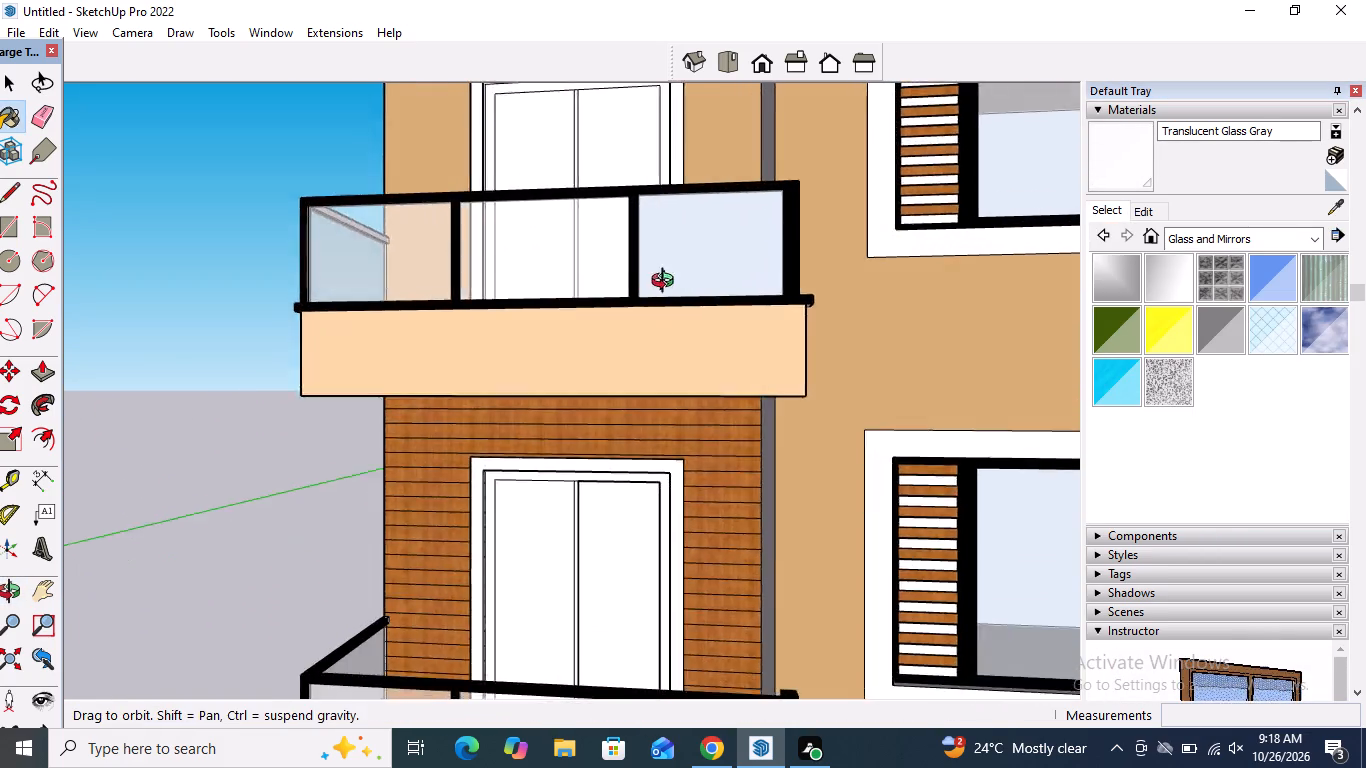
pyautogui.moveTo(667, 283); pyautogui.dragTo(482, 423, button='middle')
pyautogui.click(644, 302)
pyautogui.moveTo(633, 332); pyautogui.dragTo(684, 352, button='middle')
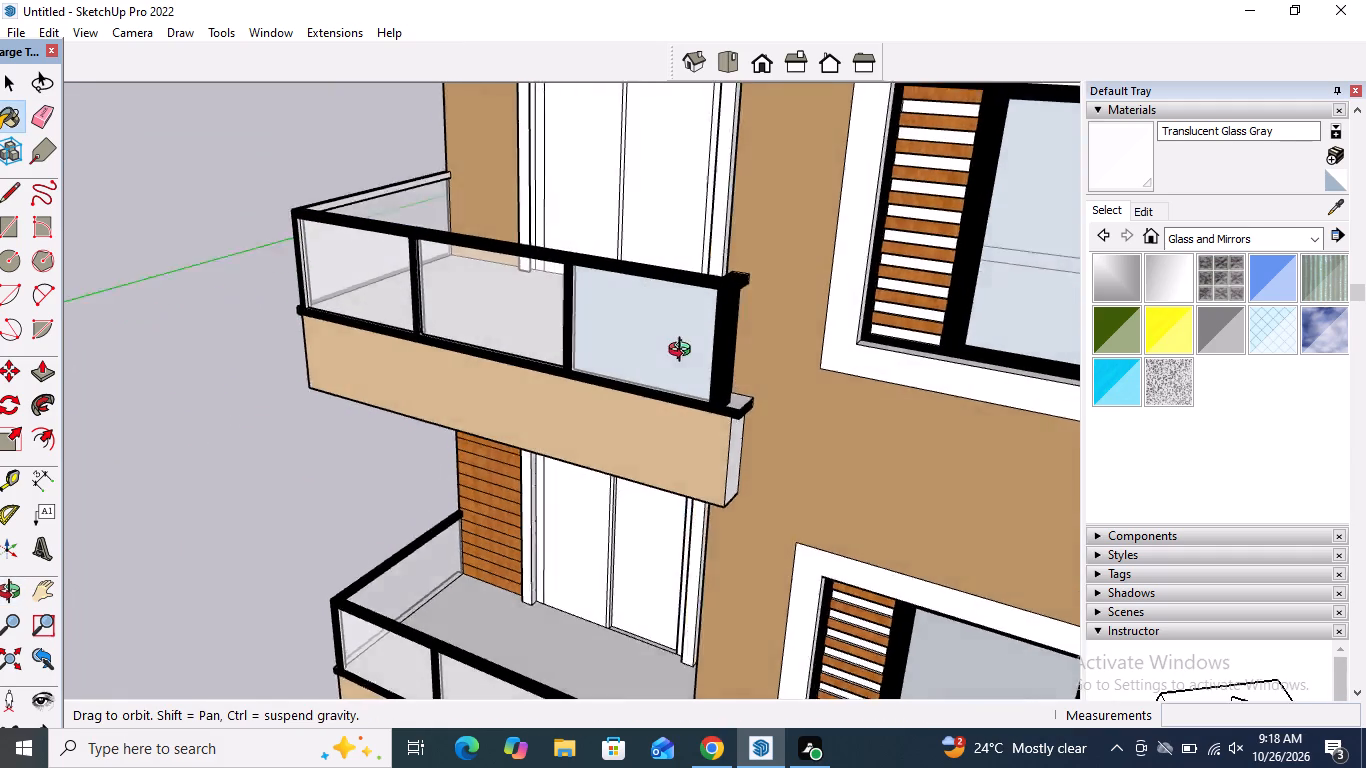
pyautogui.moveTo(684, 352); pyautogui.dragTo(936, 251, button='middle')
# Paint the front's top band, both vertical columns, the upper balcony's fascia and the band above the ground floor with 0009_Linen.
pyautogui.scroll(-6, 657, 272)
pyautogui.scroll(-3, 531, 352)
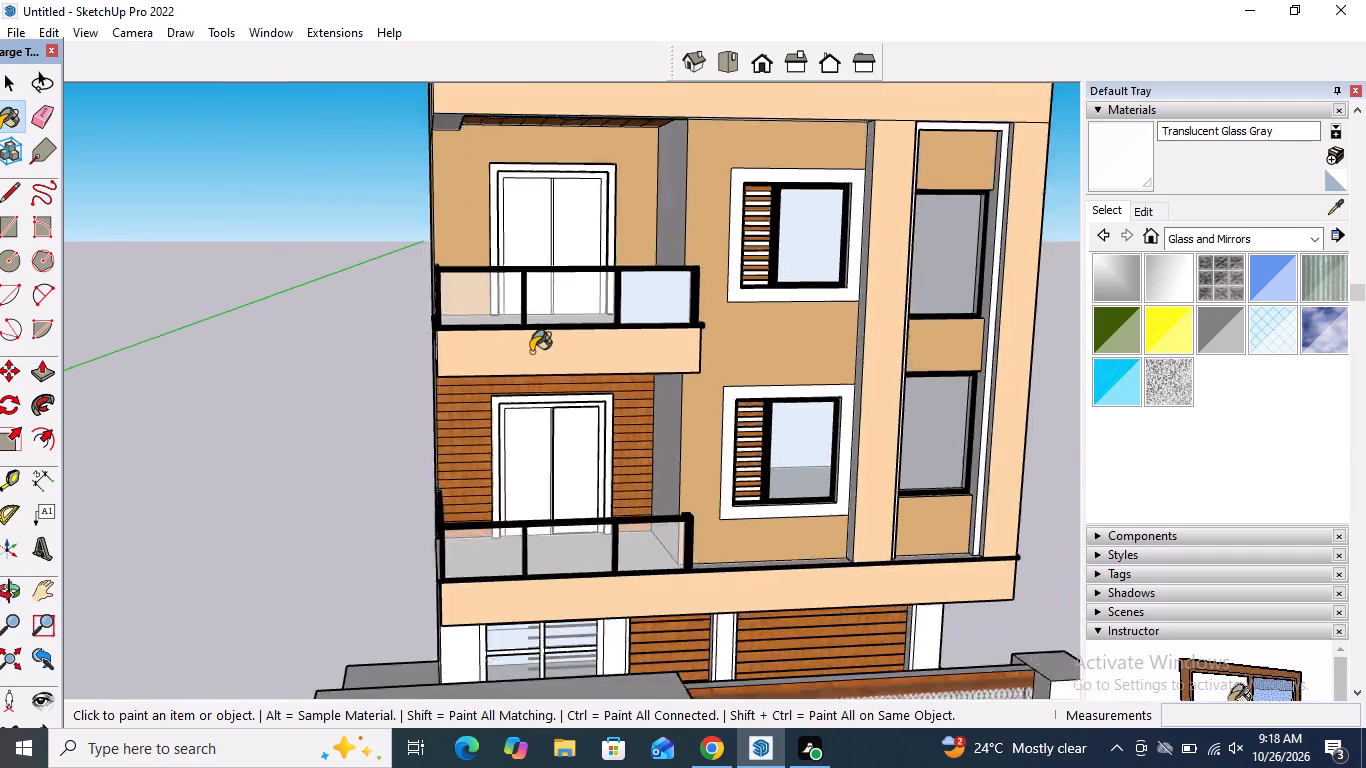
pyautogui.scroll(-5, 531, 352)
pyautogui.moveTo(820, 379); pyautogui.dragTo(742, 366, button='middle')
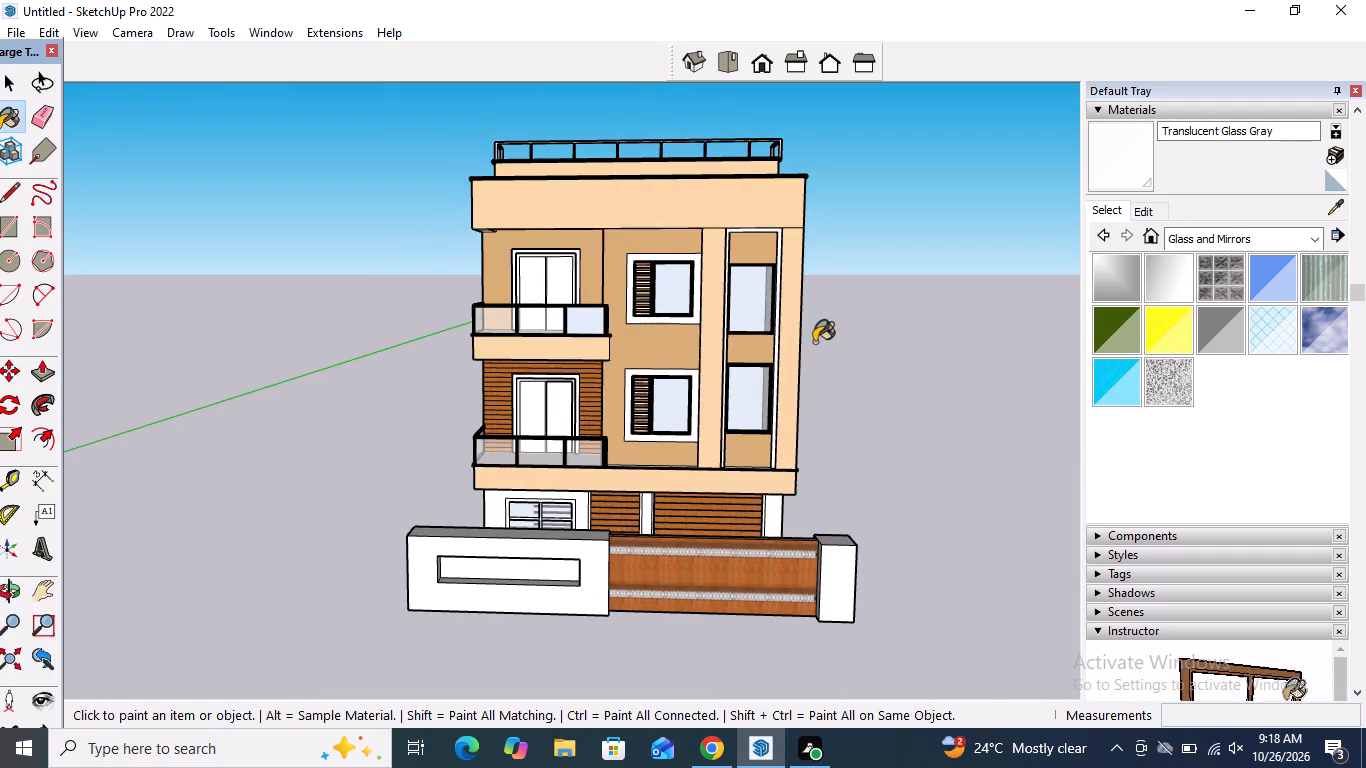
pyautogui.scroll(1, 814, 342)
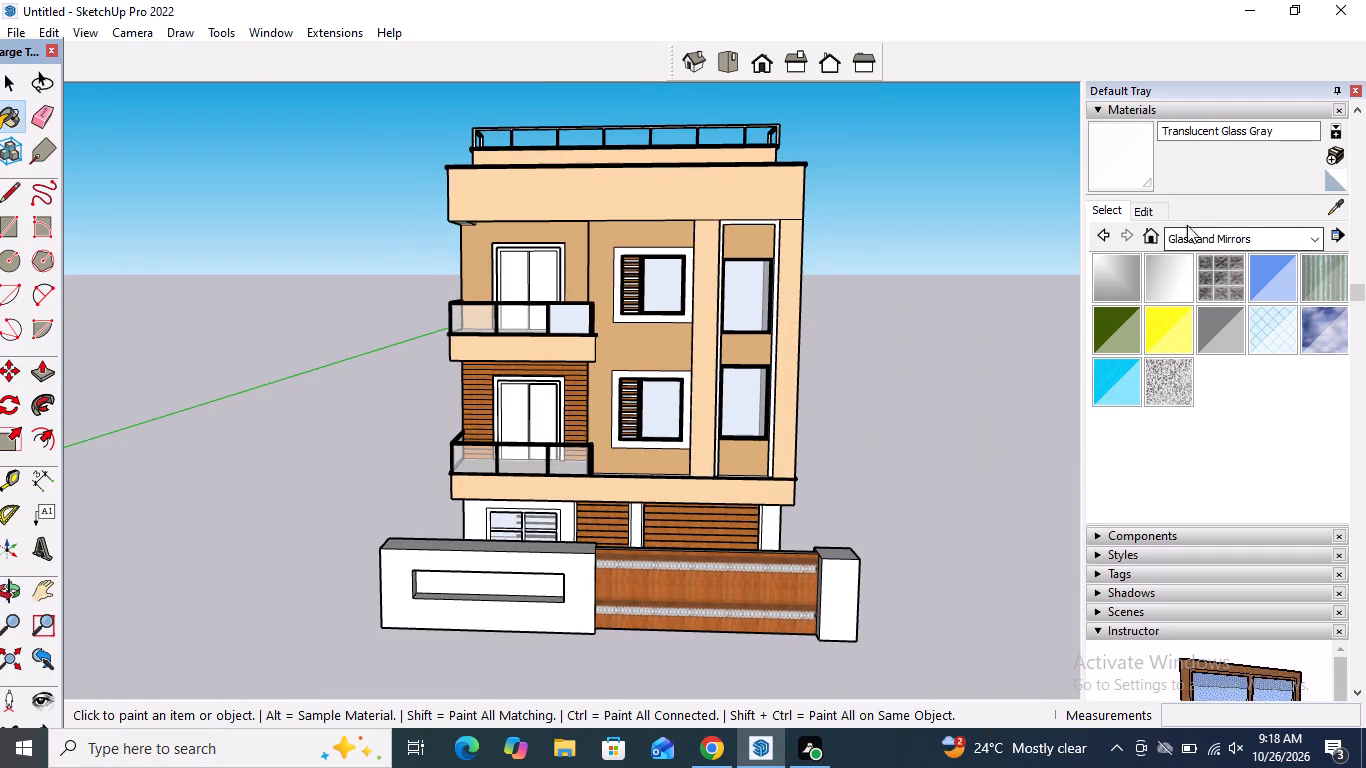
pyautogui.click(1189, 240)
pyautogui.click(1196, 330)
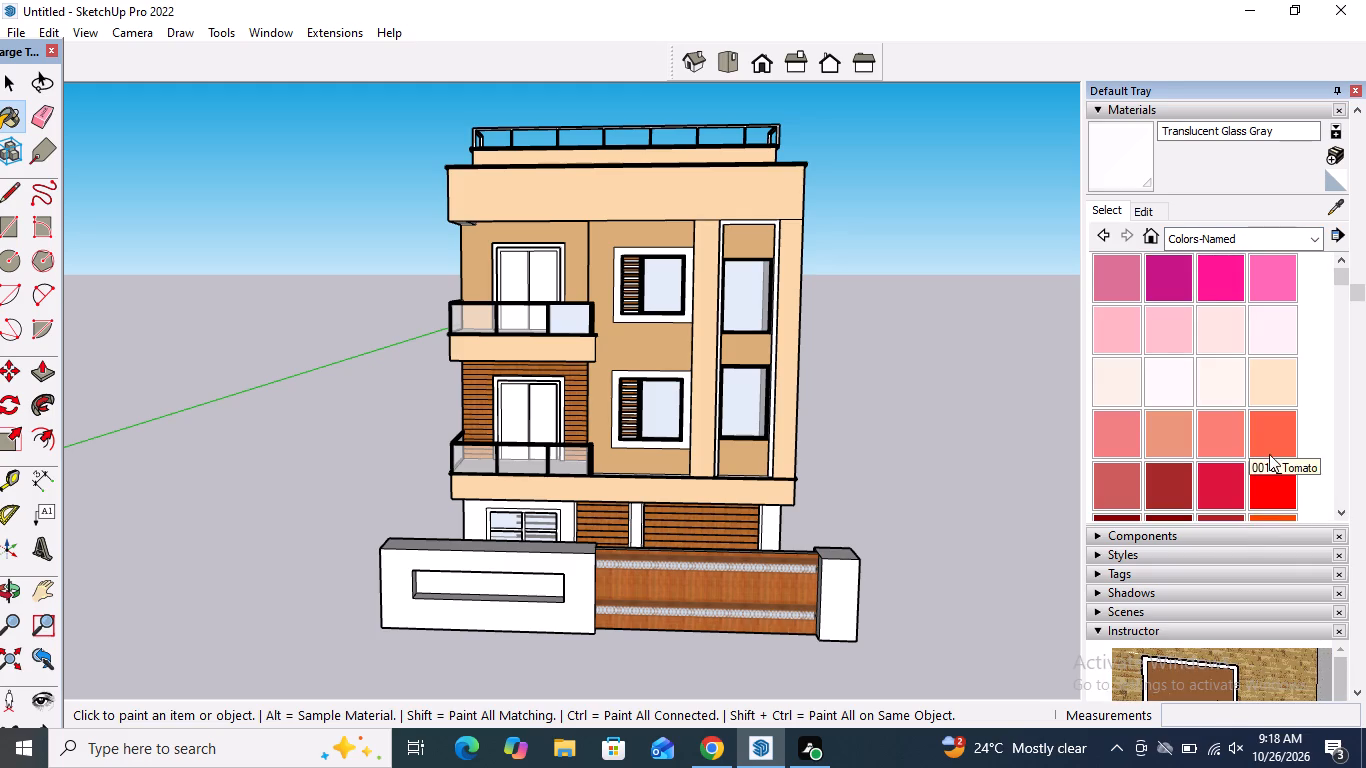
pyautogui.click(1206, 375)
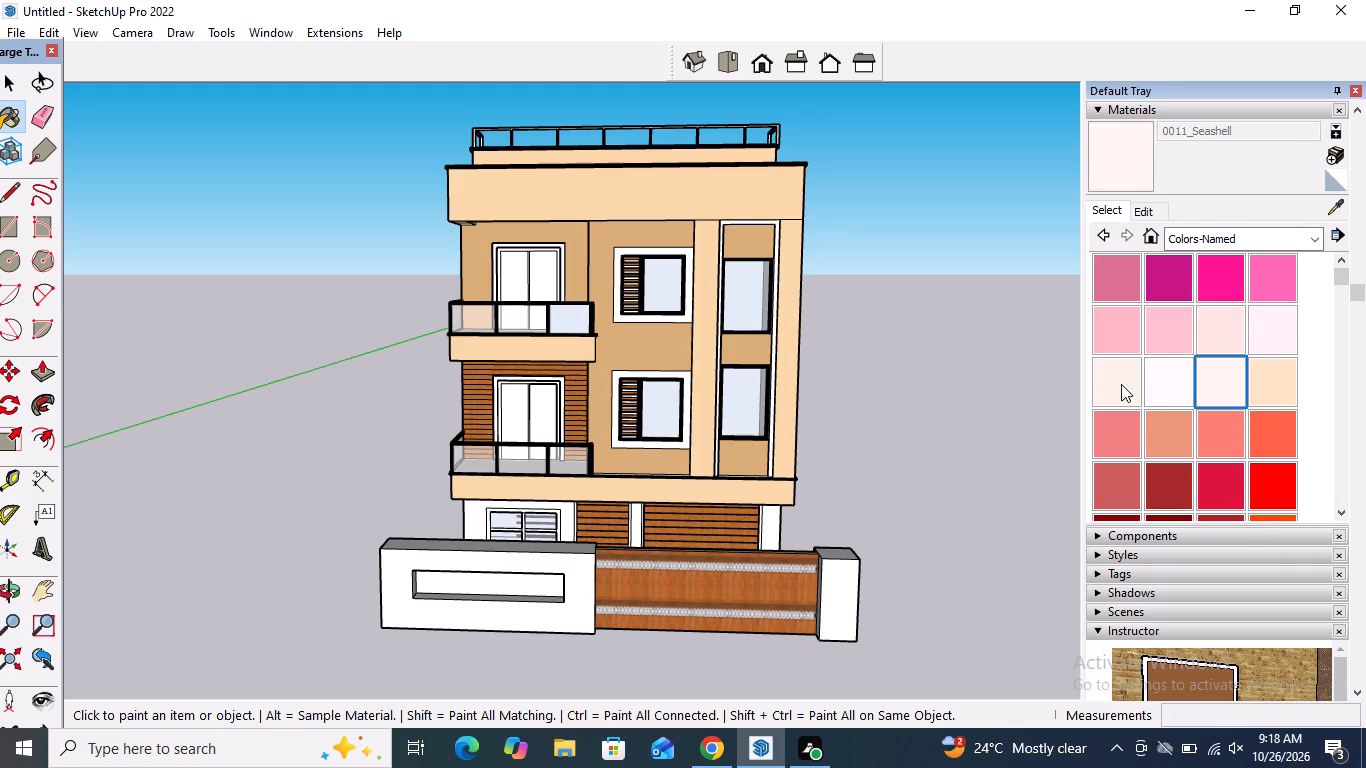
pyautogui.click(1122, 383)
pyautogui.click(717, 188)
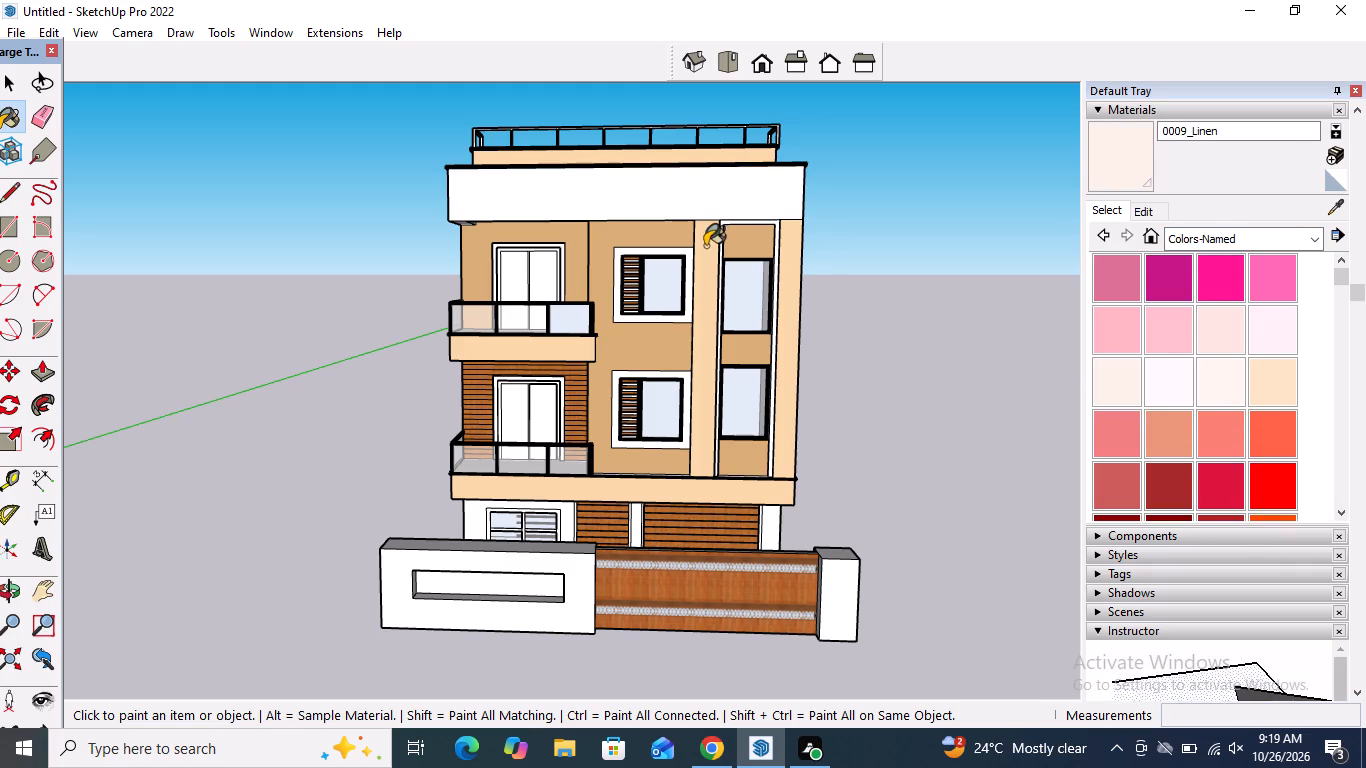
pyautogui.click(705, 246)
pyautogui.click(787, 245)
pyautogui.click(552, 348)
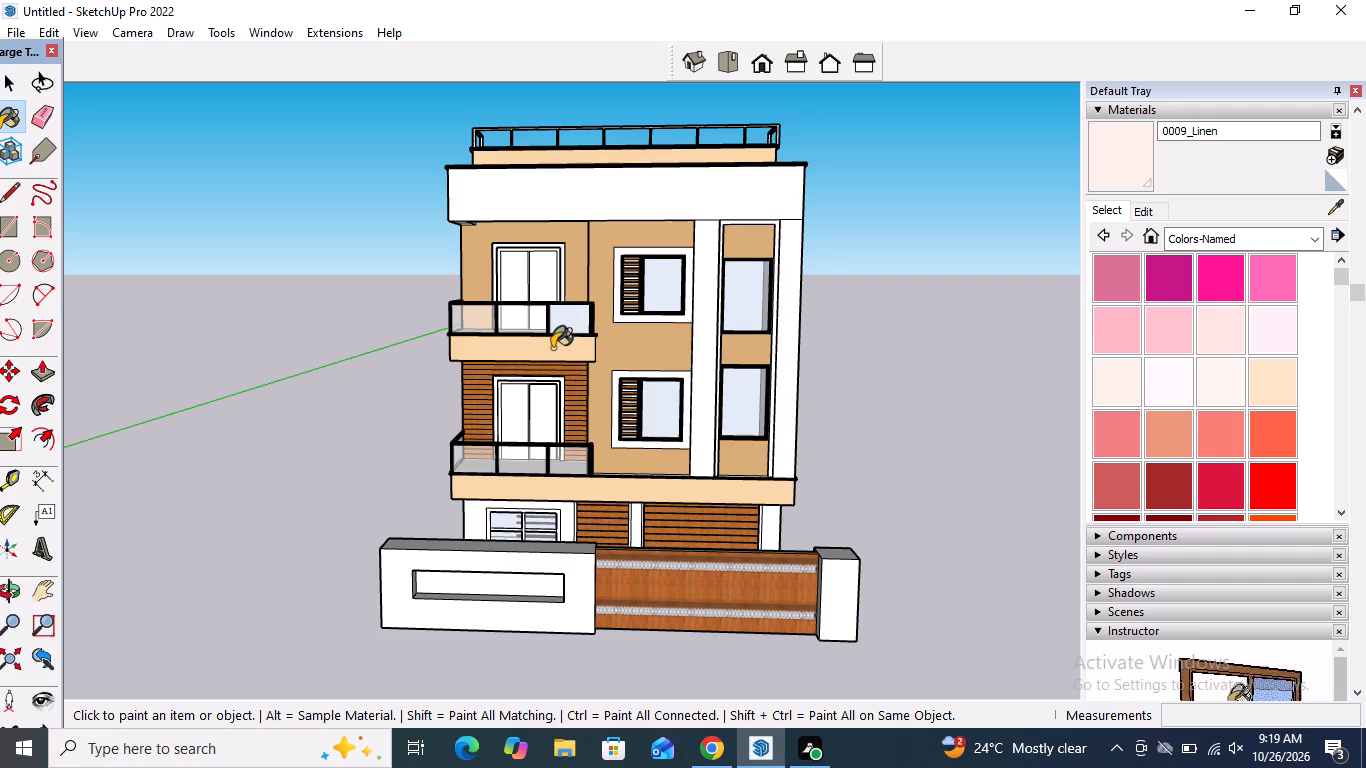
pyautogui.click(610, 485)
# Paint the shuttered-window wall, the three infill panels between the columns, the upper balcony's back wall and the rooftop parapet band with 0009_Linen.
pyautogui.click(622, 468)
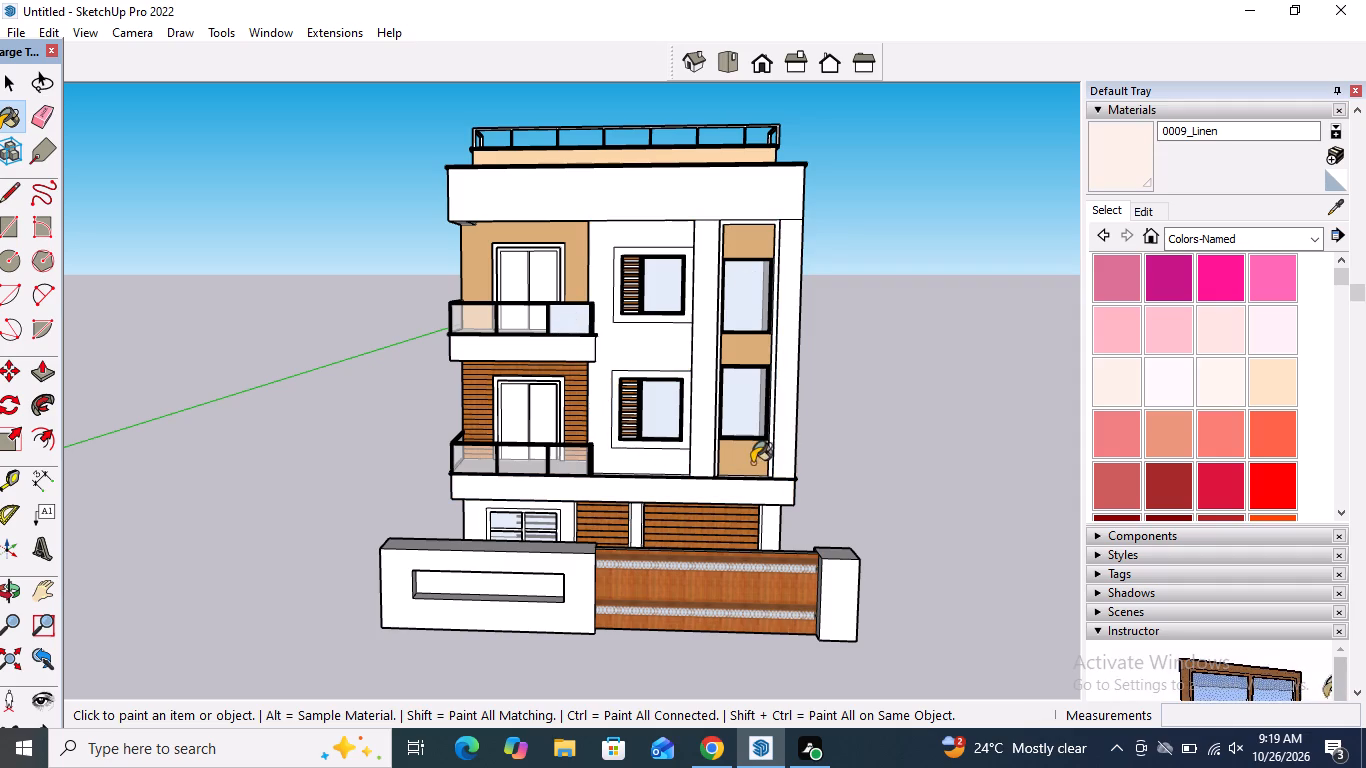
pyautogui.click(753, 463)
pyautogui.click(752, 346)
pyautogui.click(752, 246)
pyautogui.scroll(1, 548, 247)
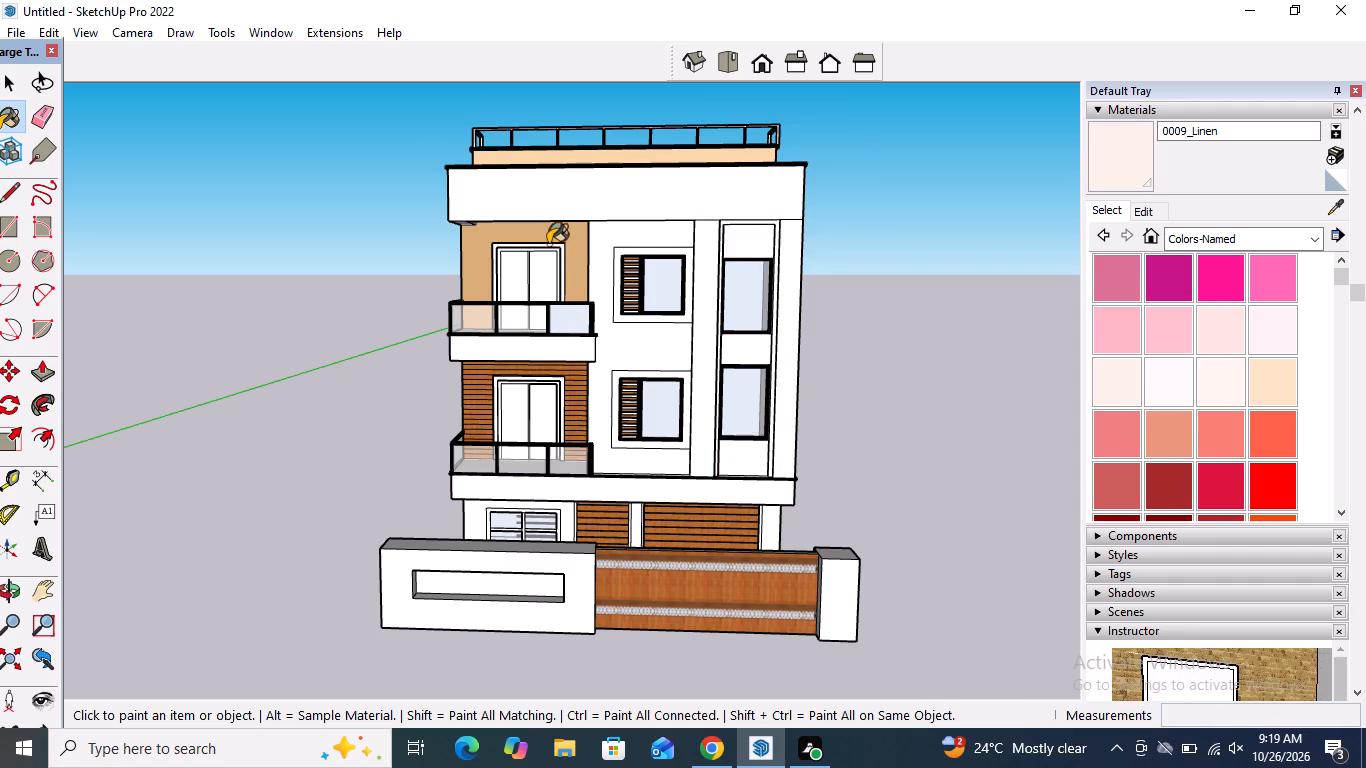
pyautogui.scroll(1, 548, 244)
pyautogui.click(548, 231)
pyautogui.click(579, 134)
pyautogui.scroll(-5, 615, 225)
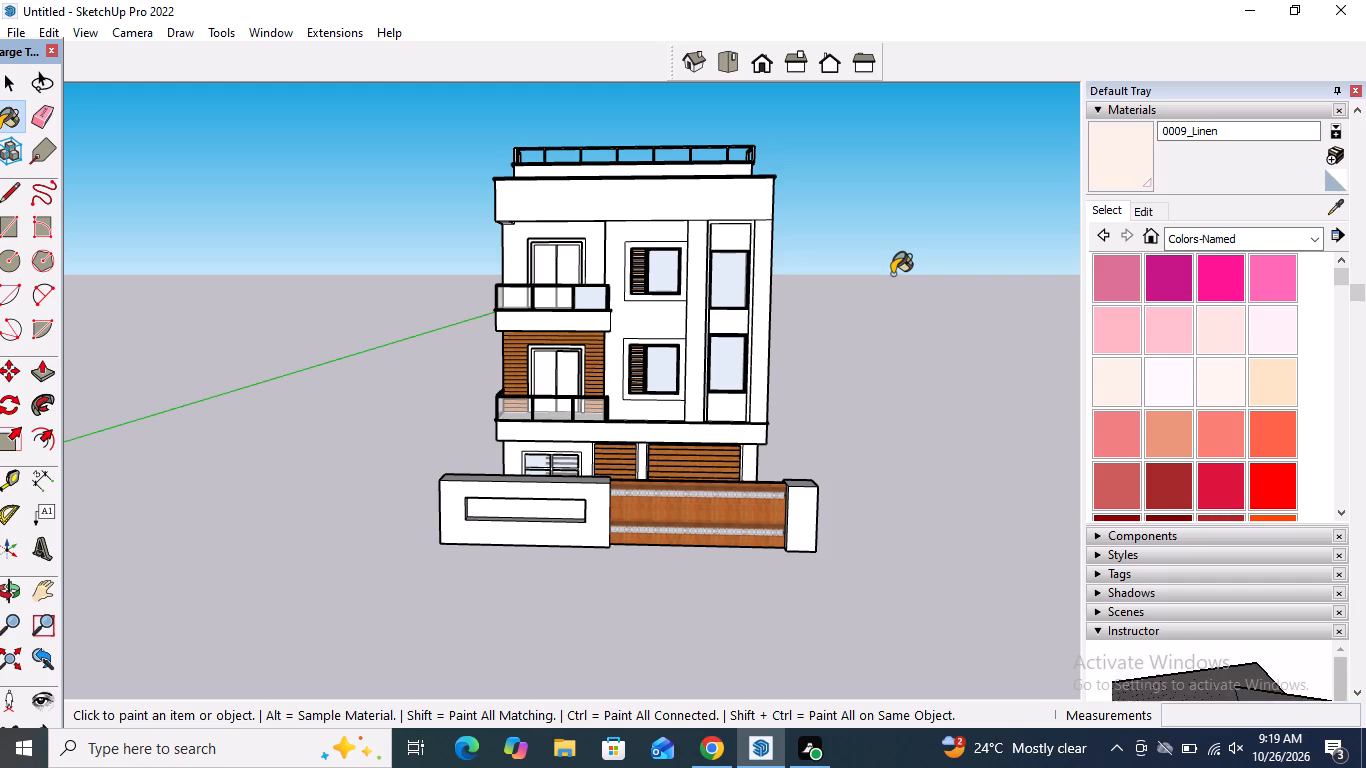
pyautogui.press('space')
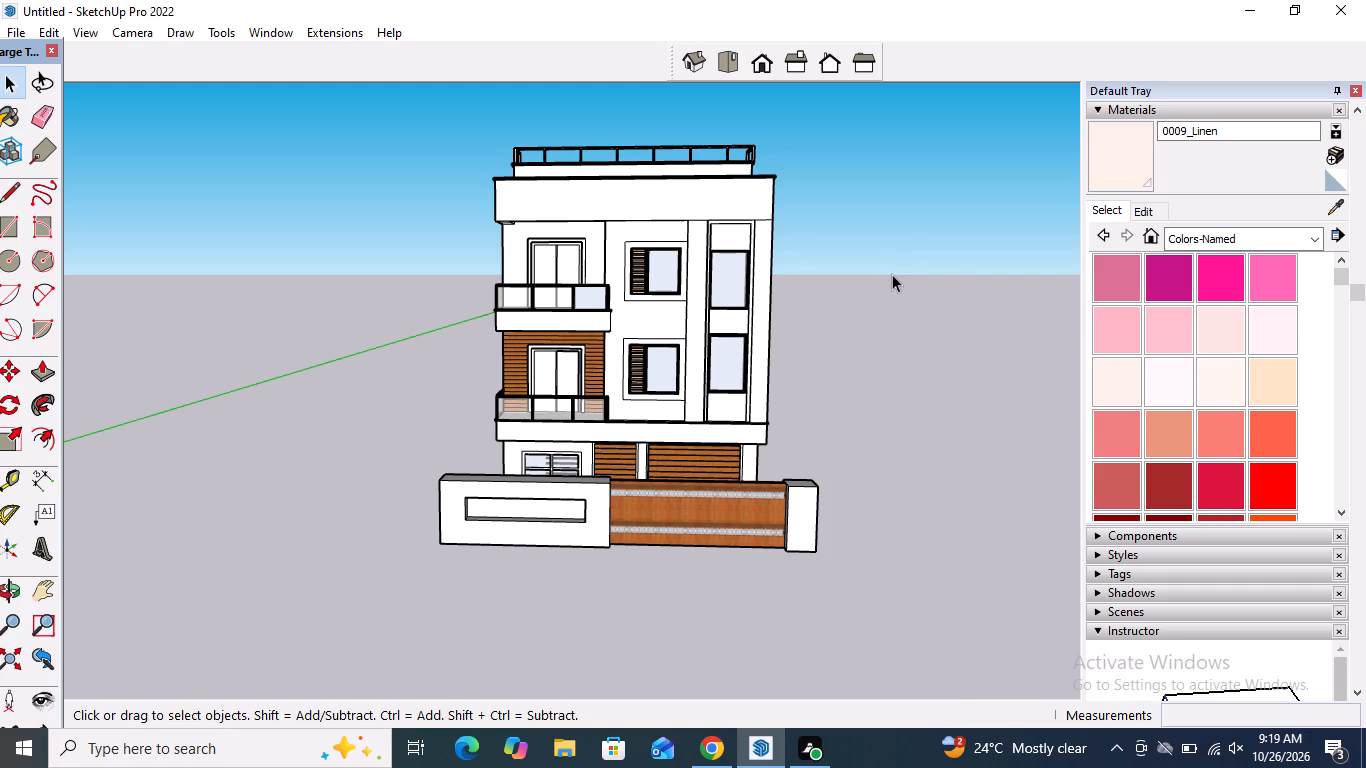
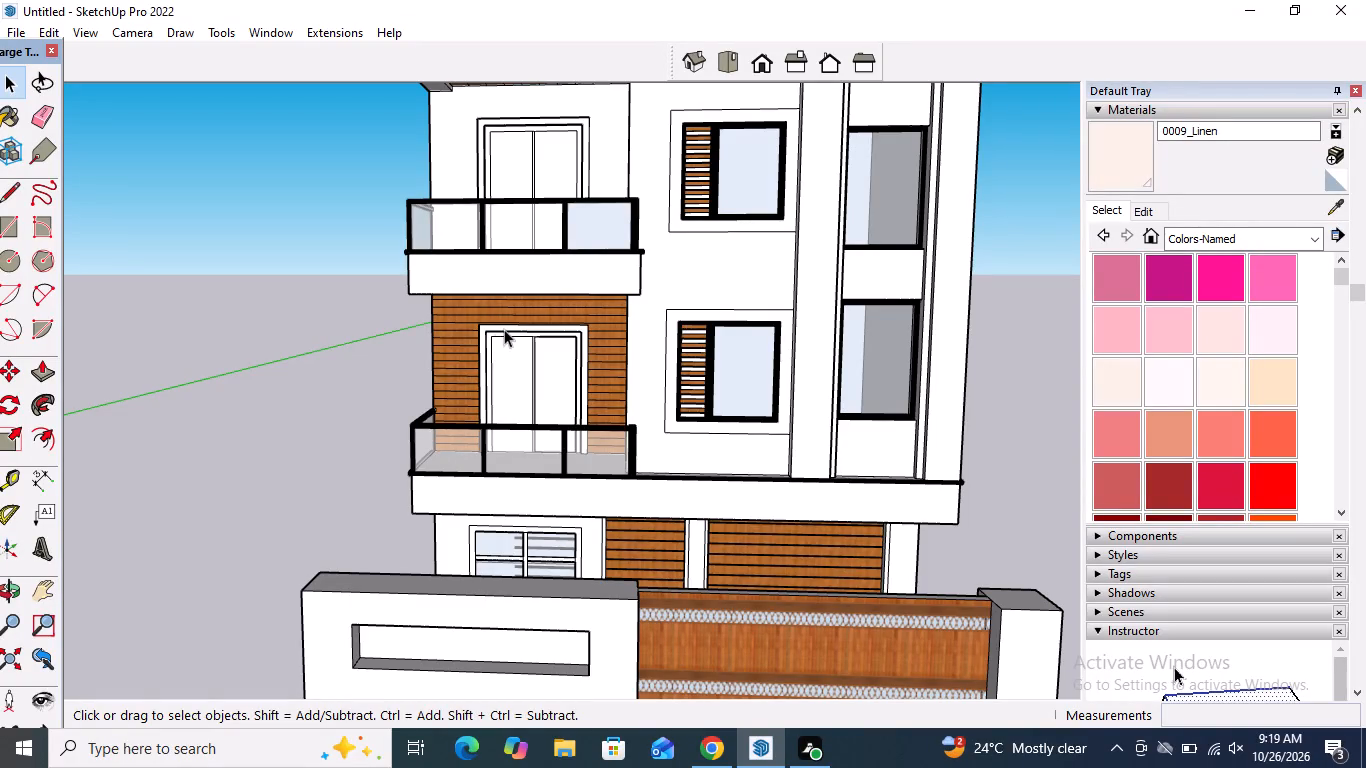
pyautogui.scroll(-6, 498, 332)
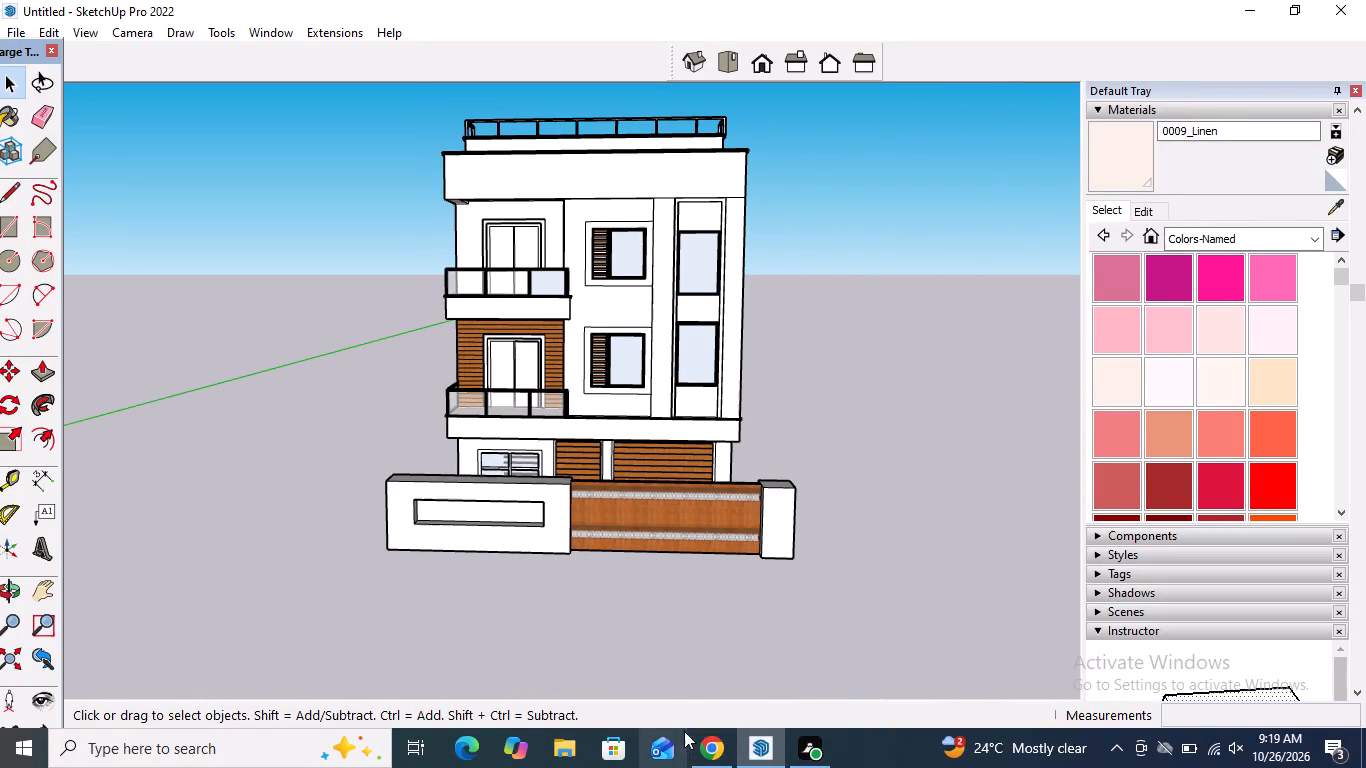
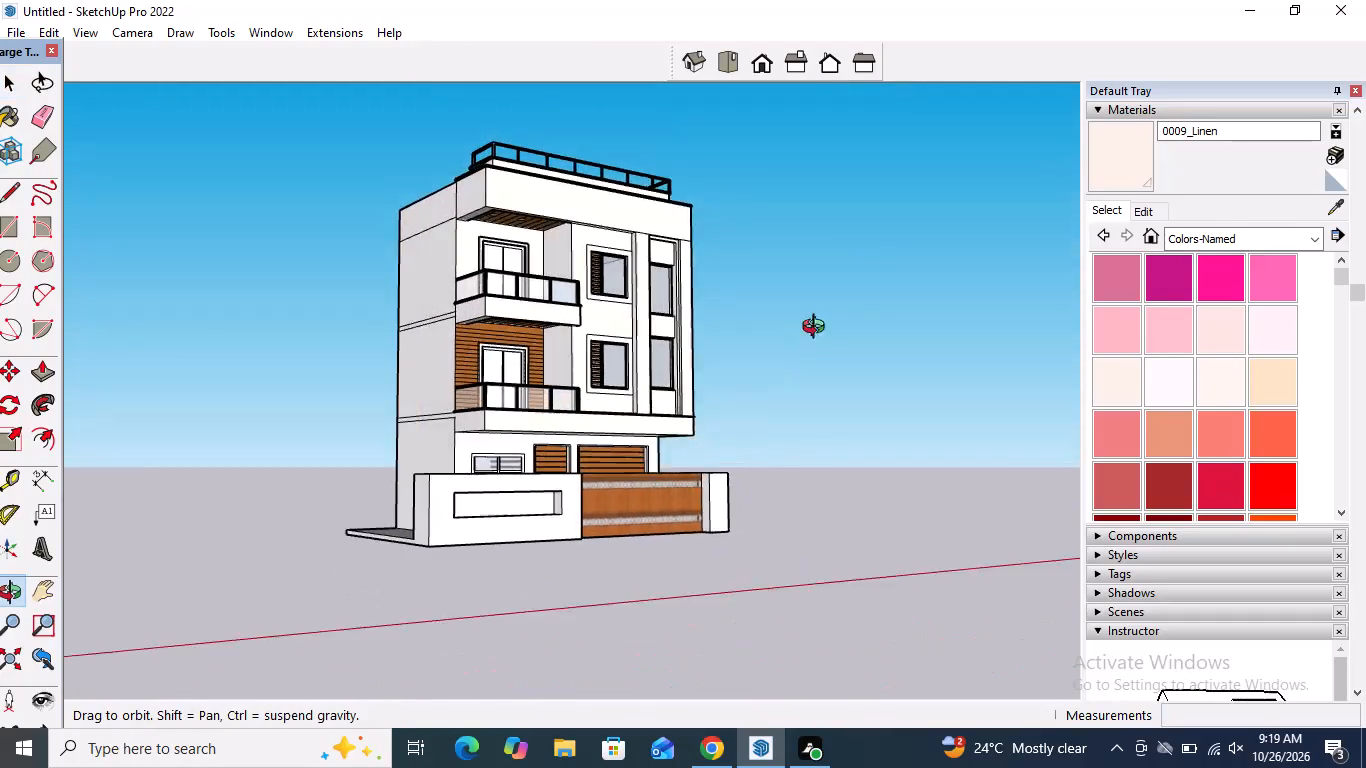
# Save the model in the Documents folder as "Modern G+2 Contemporary Residential Building Front Elevation" in SketchUp Models (*.skp) format.
pyautogui.moveTo(818, 329); pyautogui.dragTo(488, 308, button='middle')
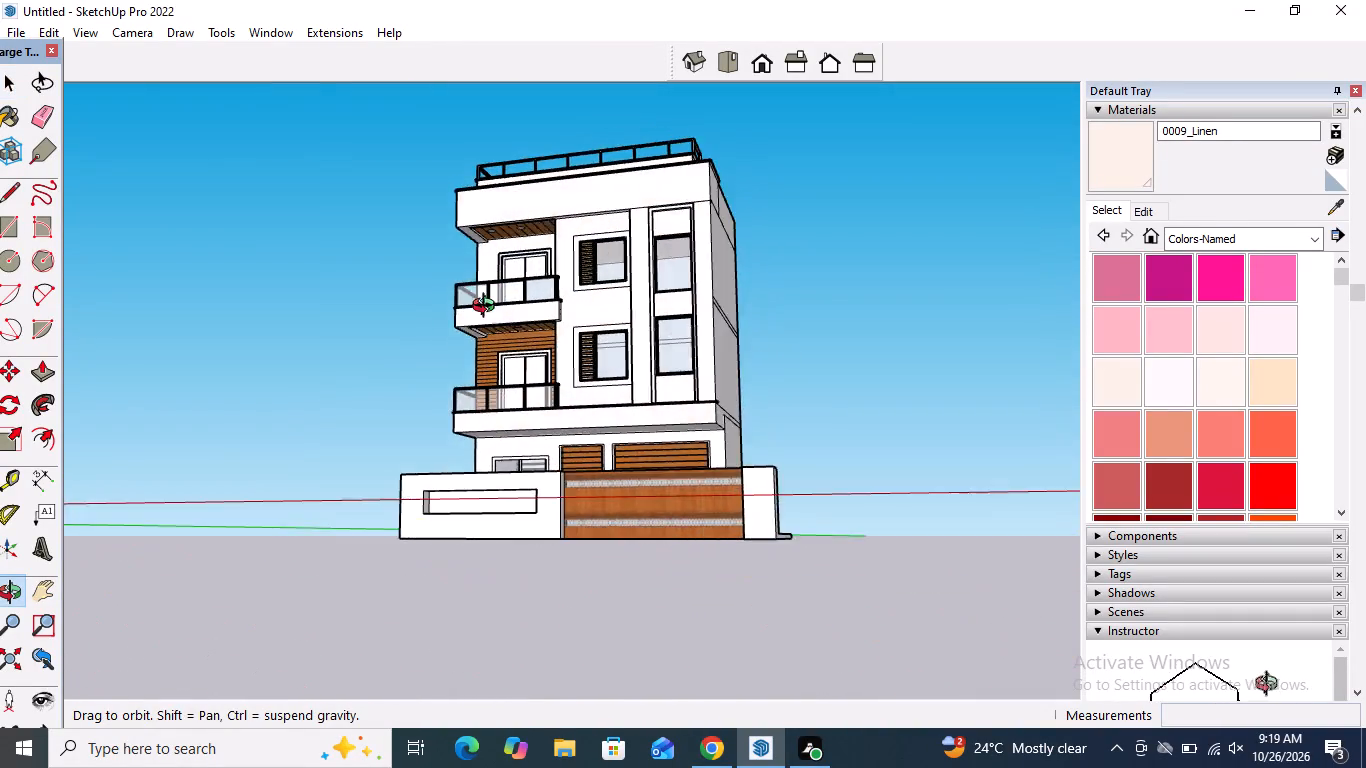
pyautogui.moveTo(488, 308); pyautogui.dragTo(630, 502, button='middle')
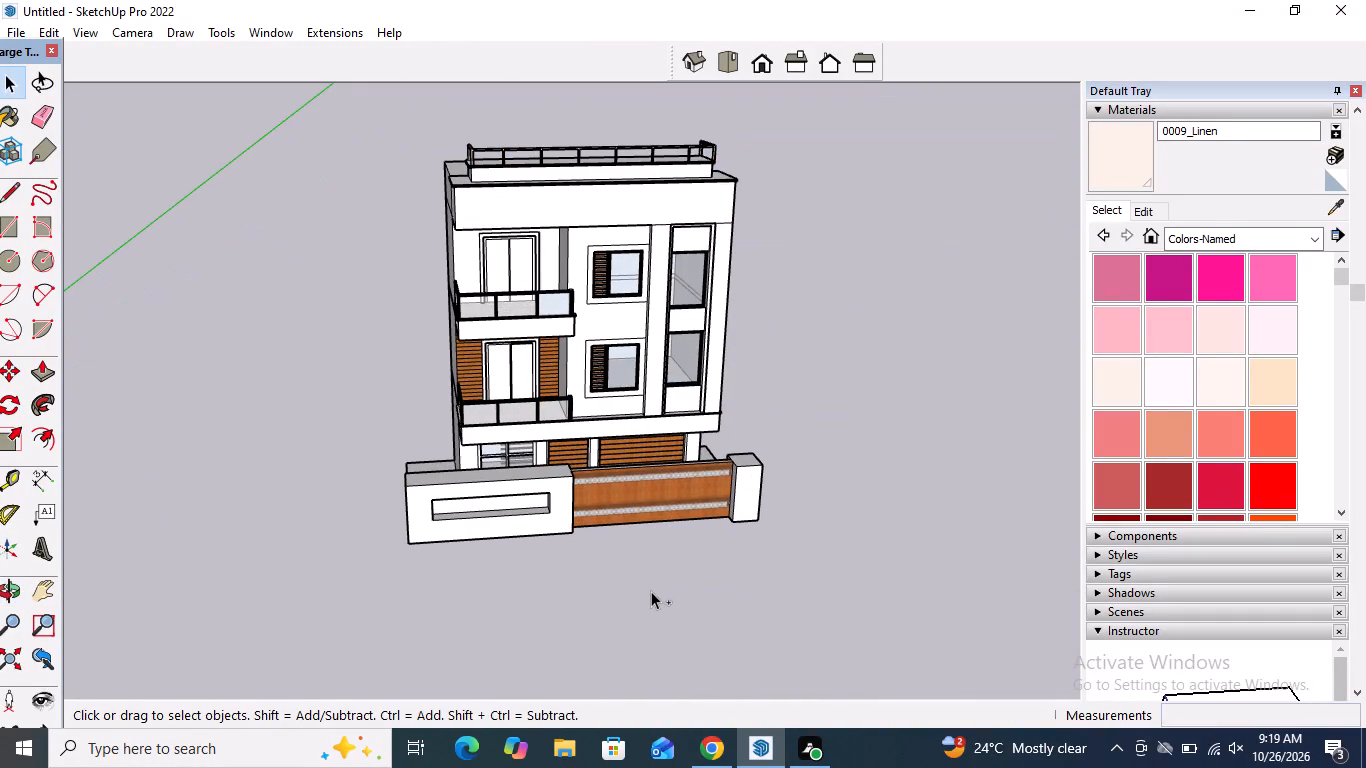
pyautogui.hotkey('ctrl', 's')
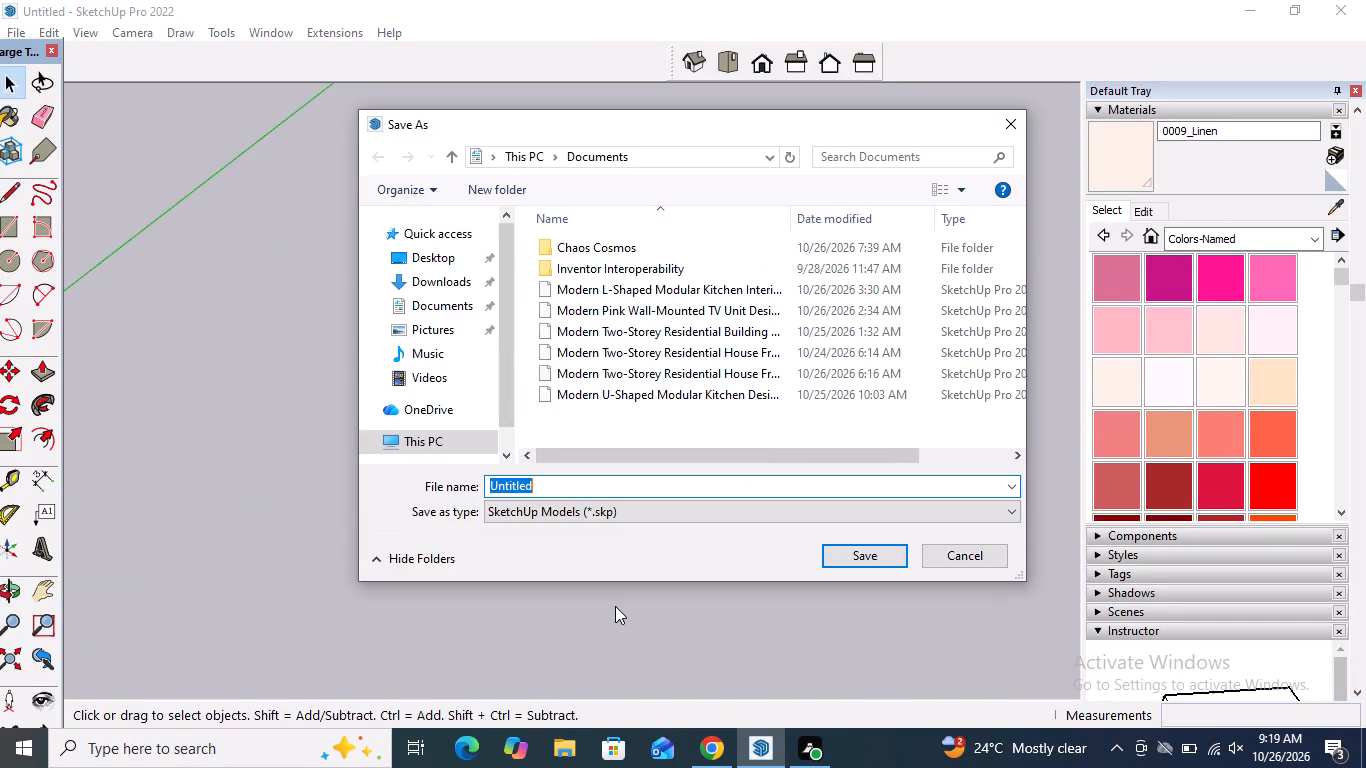
pyautogui.press('BackSpace')
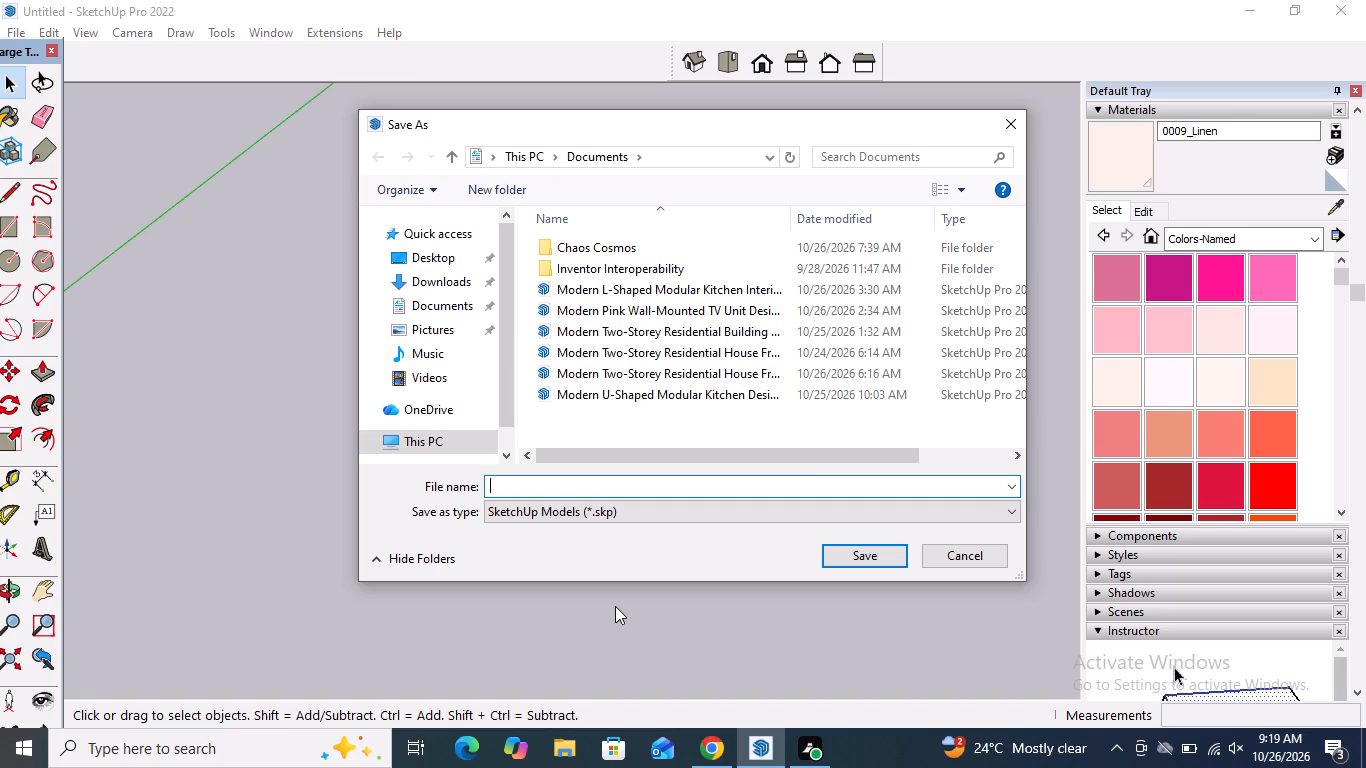
pyautogui.hotkey('ctrl', 'v')
pyautogui.click(887, 558)
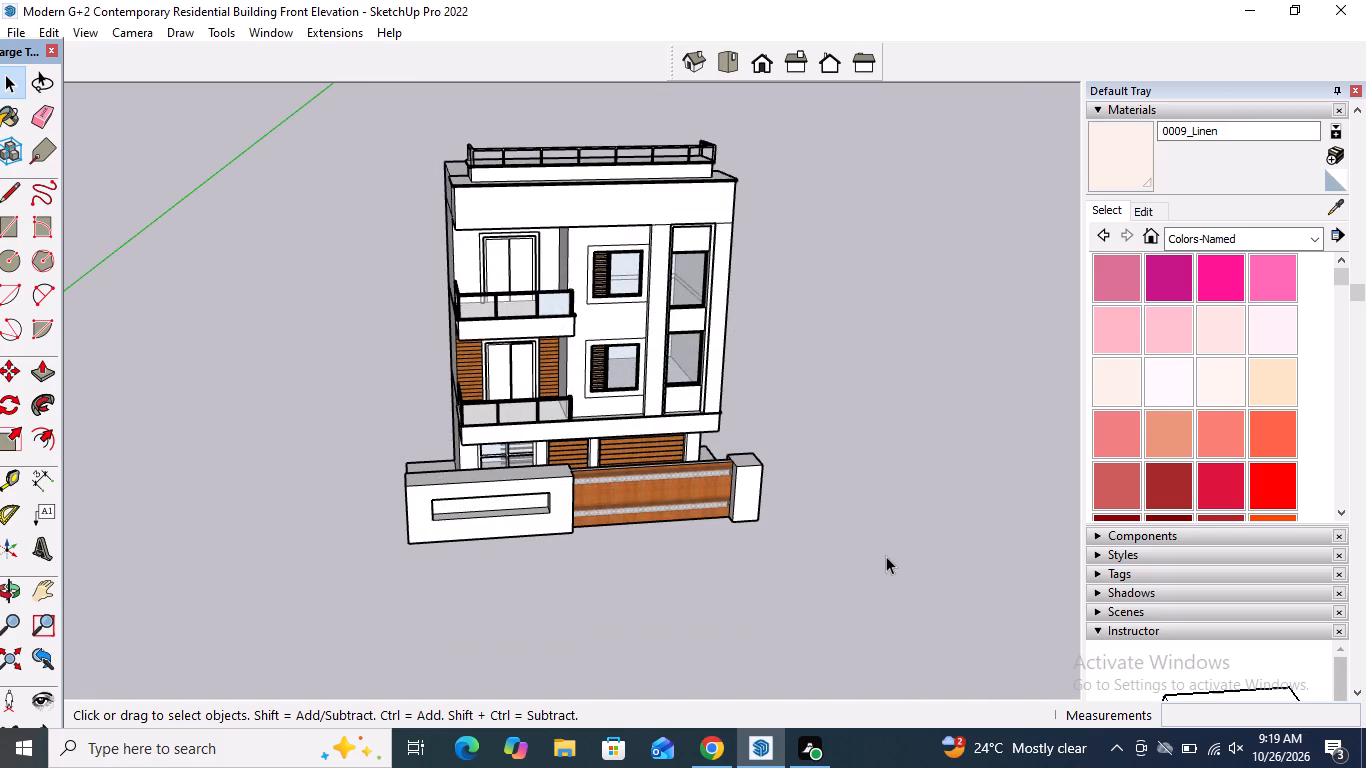
pyautogui.hotkey('ctrl', 's')
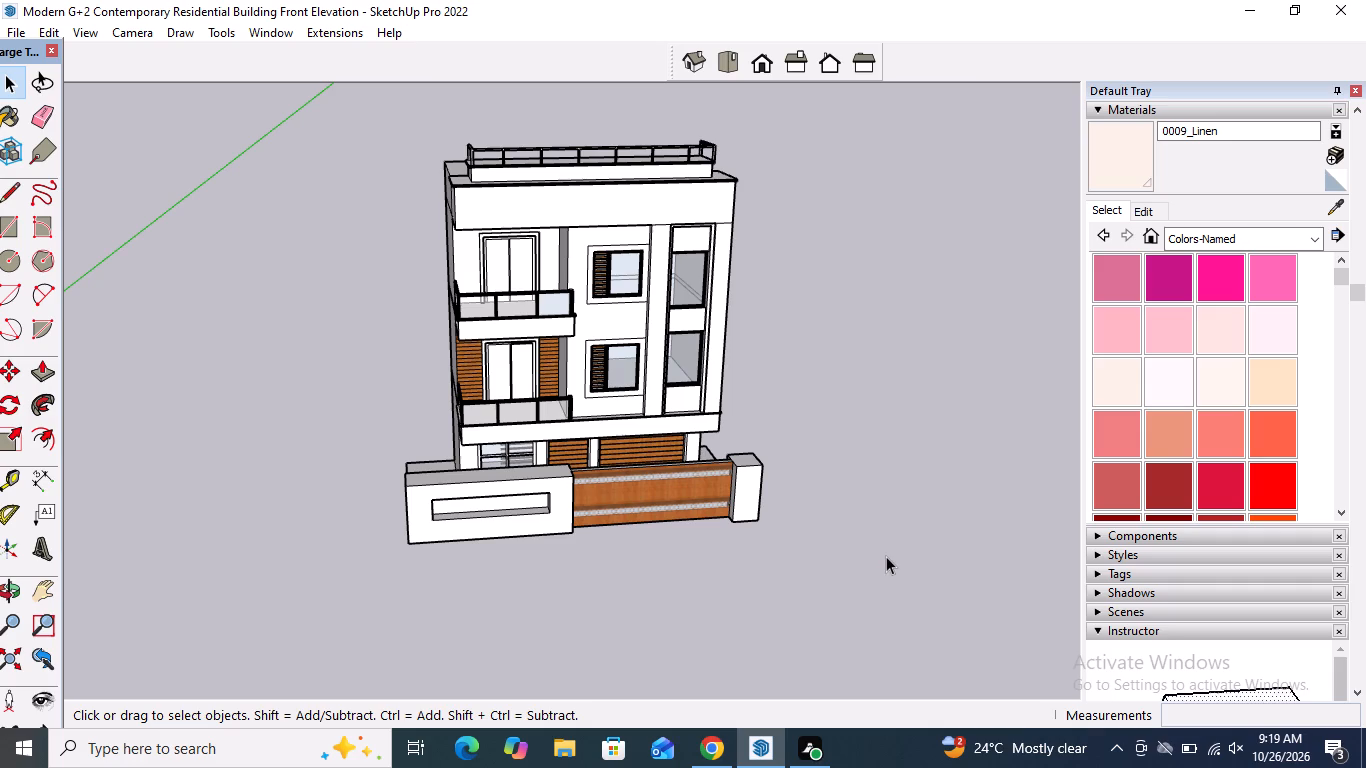